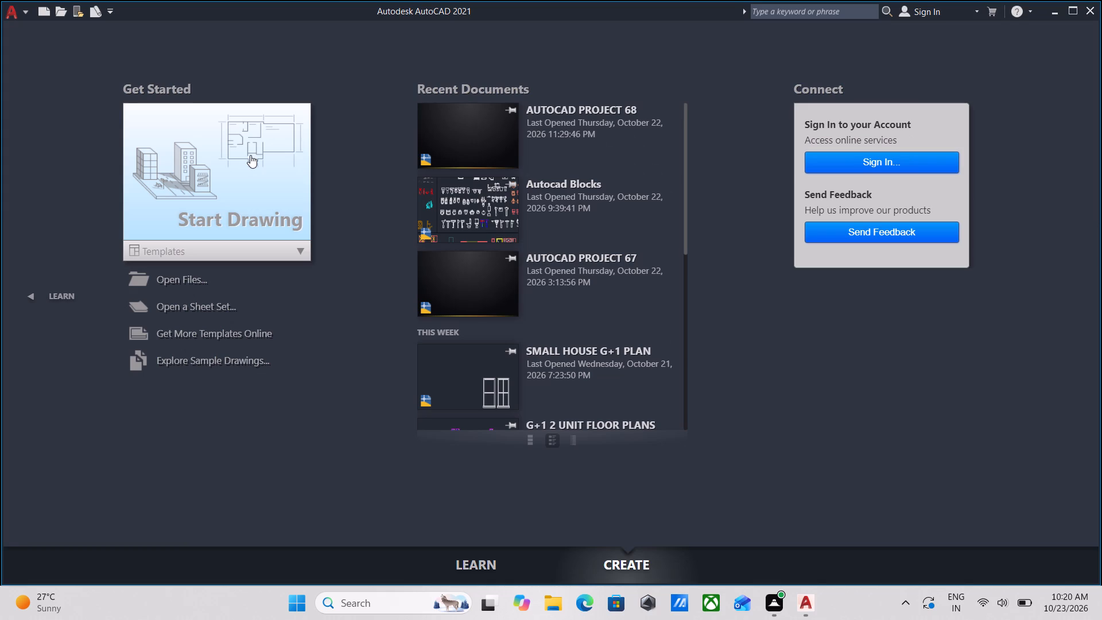
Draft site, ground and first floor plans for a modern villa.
Start a new drawing.
click(253, 212)
double_click(232, 219)
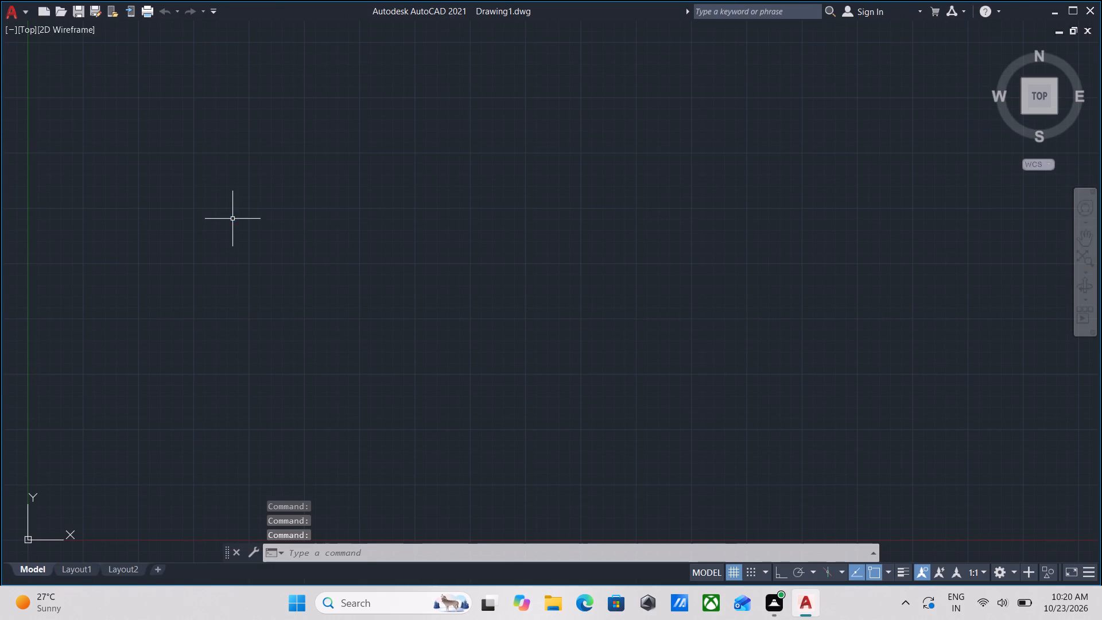
Turn on the ribbon display with the RIBBON command.
text(ribb)
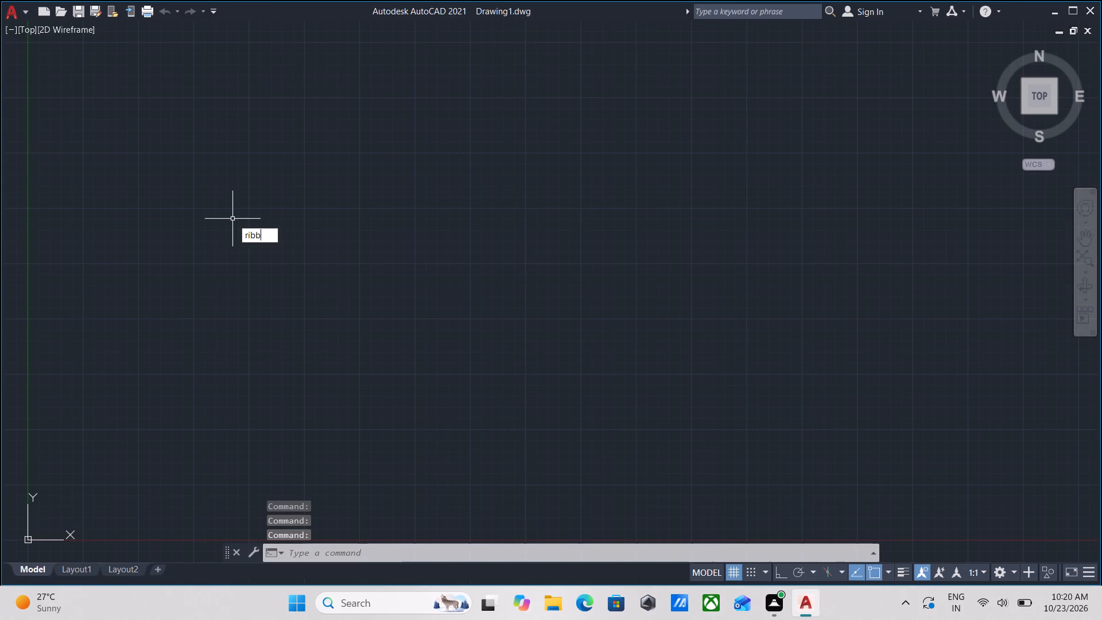
text(on)
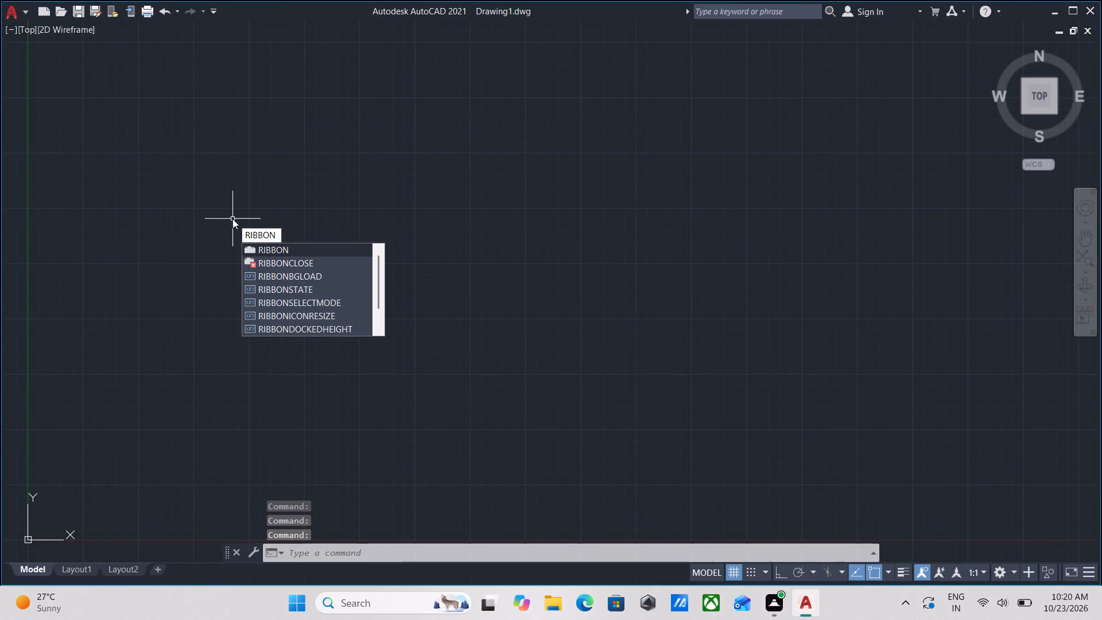
key(Return)
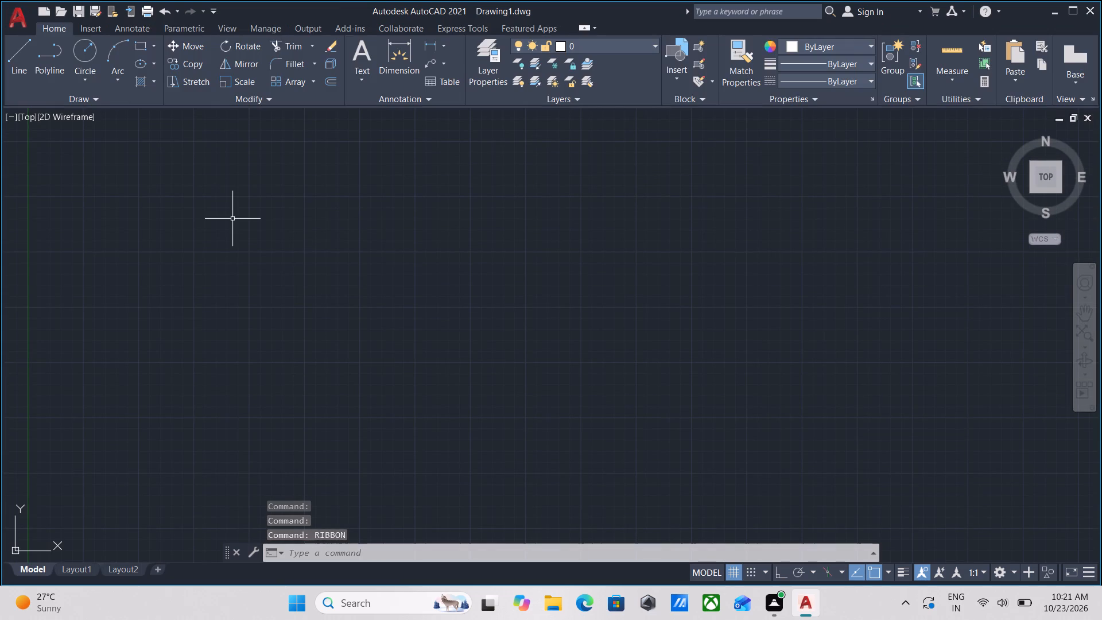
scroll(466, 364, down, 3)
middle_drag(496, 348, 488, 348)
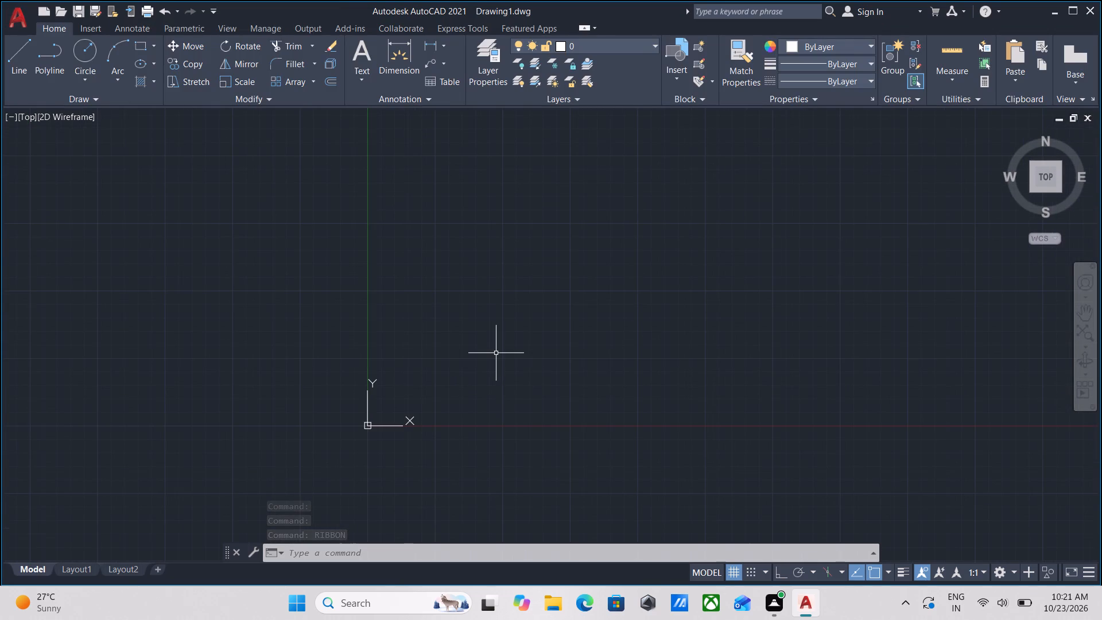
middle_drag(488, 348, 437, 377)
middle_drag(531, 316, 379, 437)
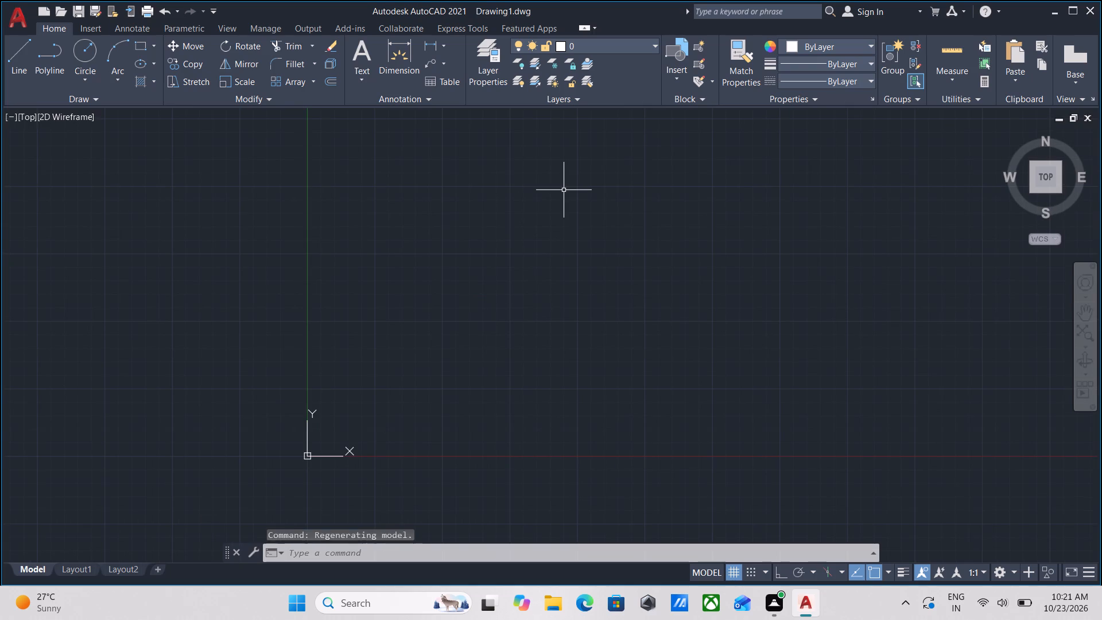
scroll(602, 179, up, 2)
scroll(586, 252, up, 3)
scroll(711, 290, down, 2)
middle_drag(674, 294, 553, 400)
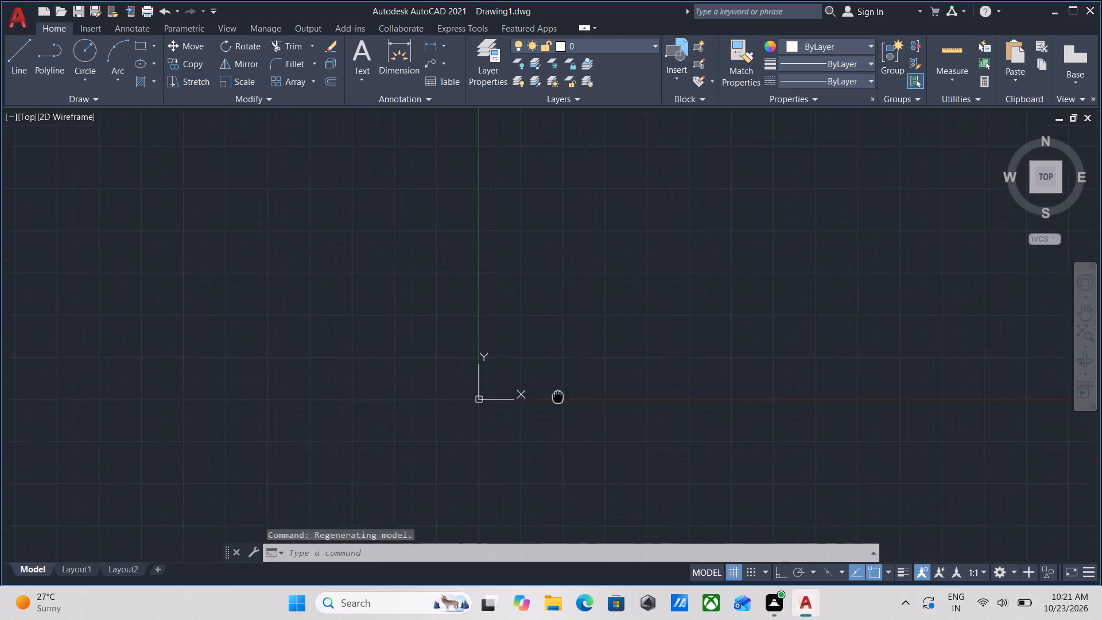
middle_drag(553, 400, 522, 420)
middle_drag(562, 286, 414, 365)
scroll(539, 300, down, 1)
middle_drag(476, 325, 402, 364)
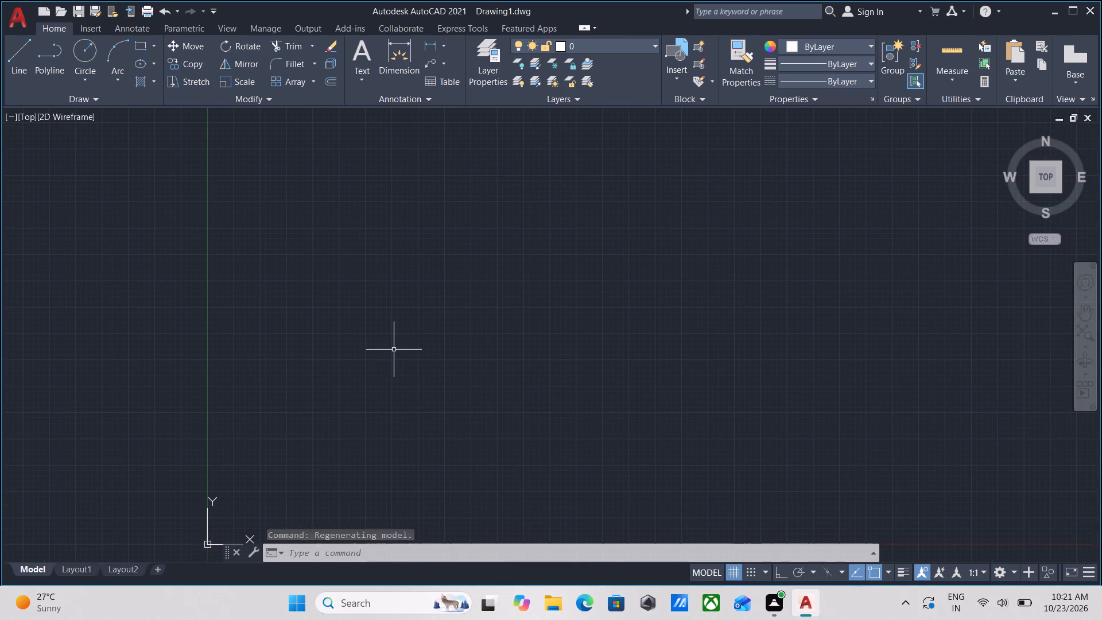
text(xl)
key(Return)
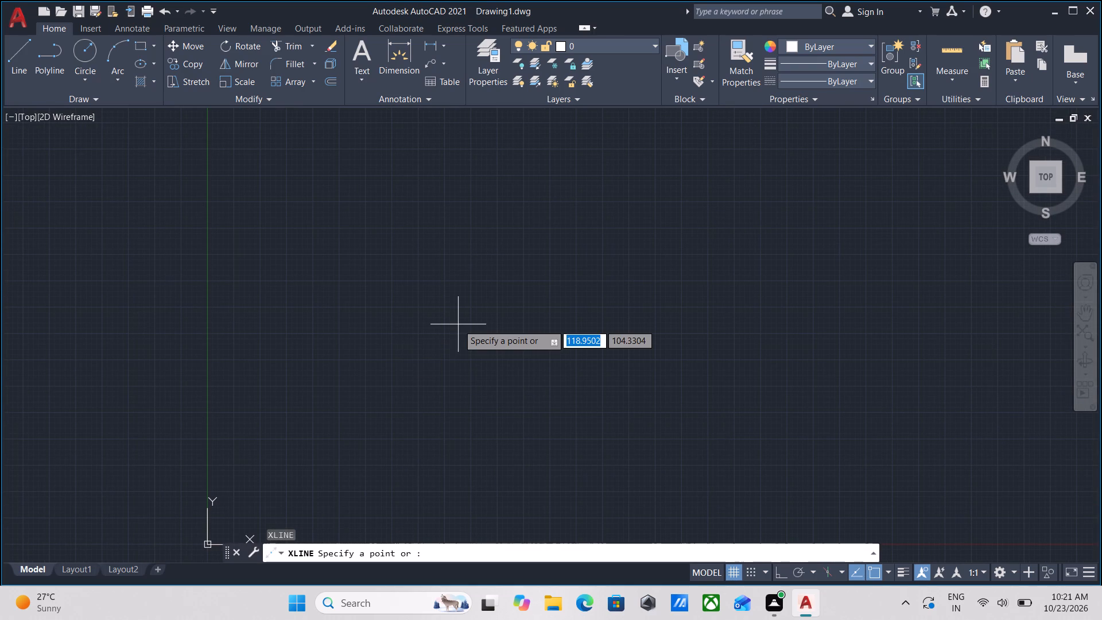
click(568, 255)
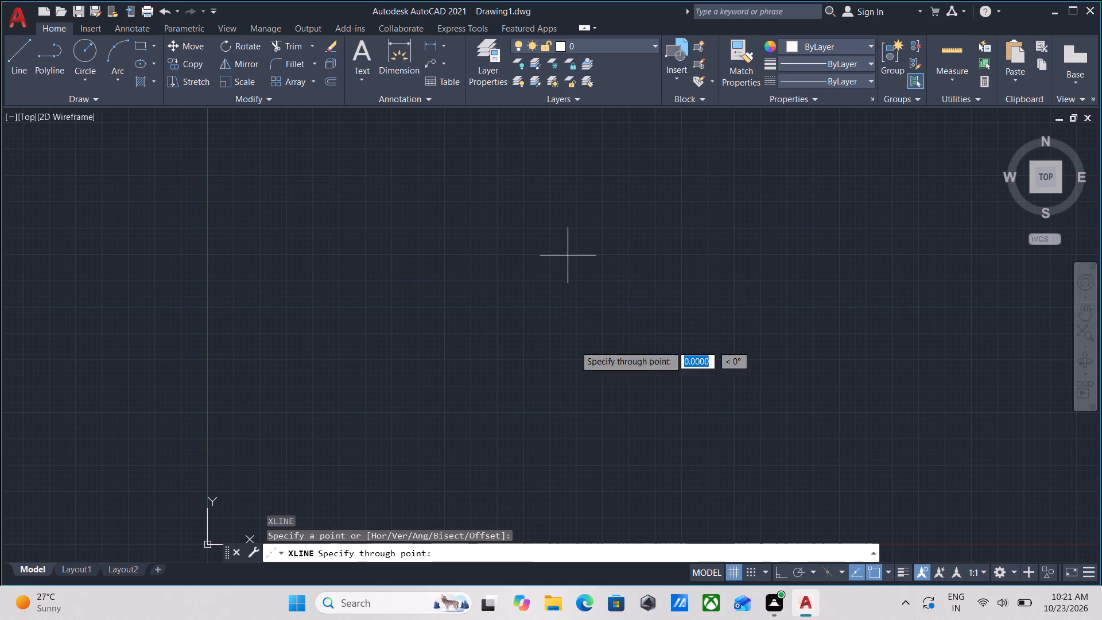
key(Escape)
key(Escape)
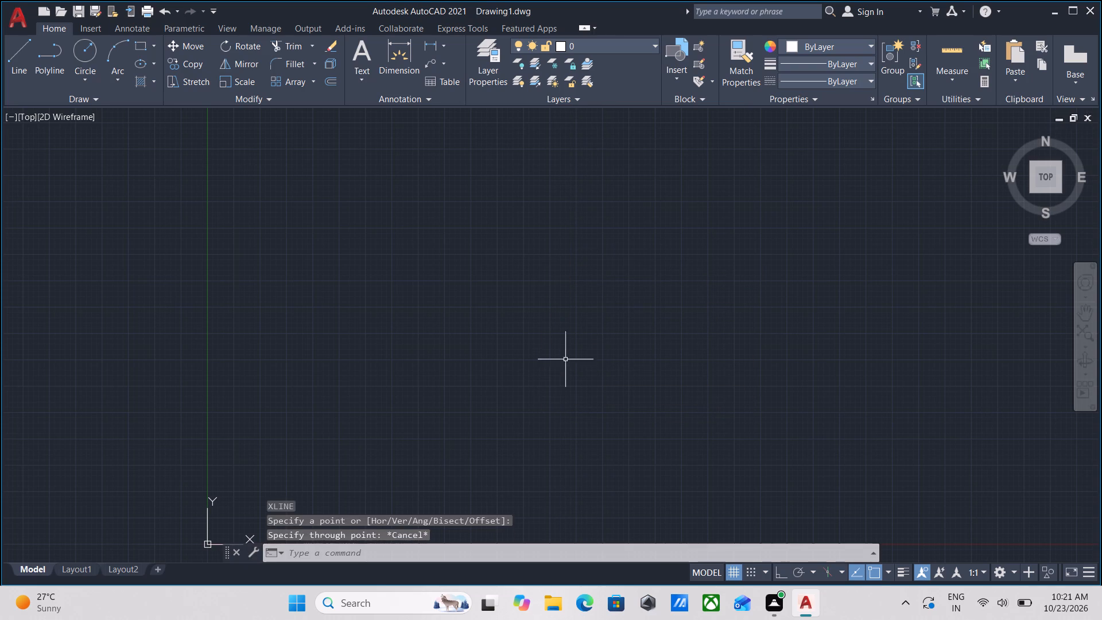
Configure the drawing units with Engineering length type and 0'-0.0" precision.
text(un)
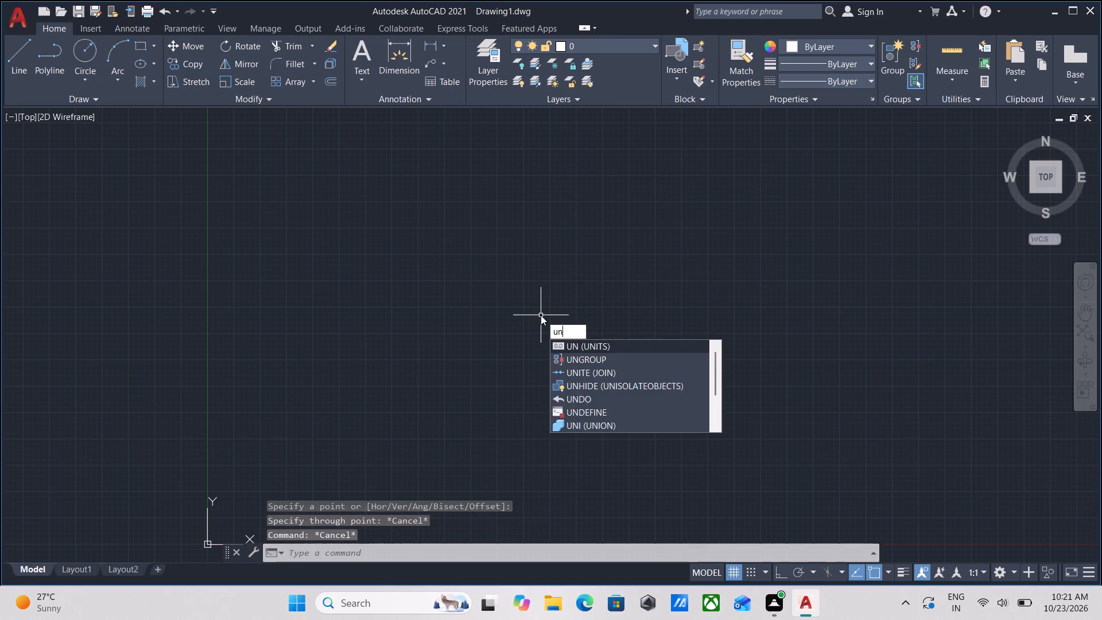
key(Return)
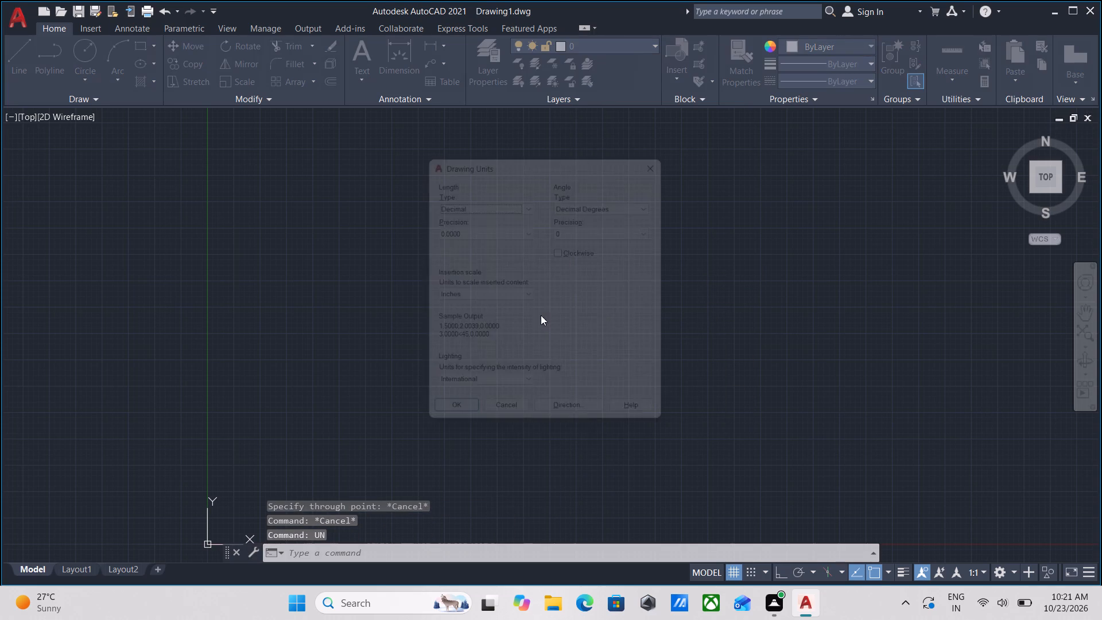
click(505, 188)
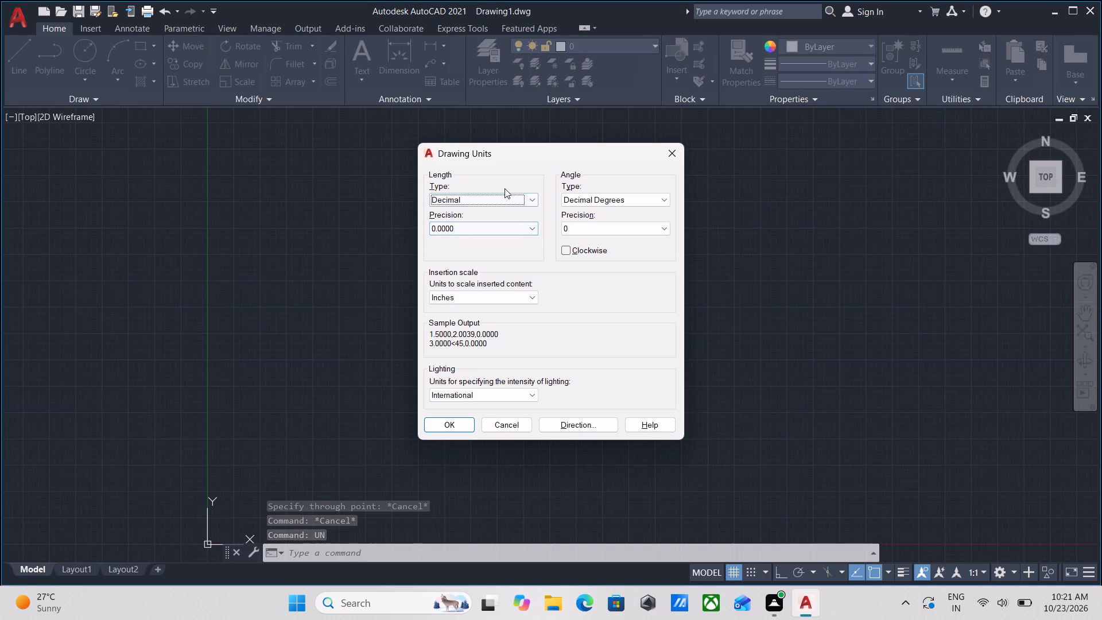
click(502, 197)
click(469, 231)
click(476, 228)
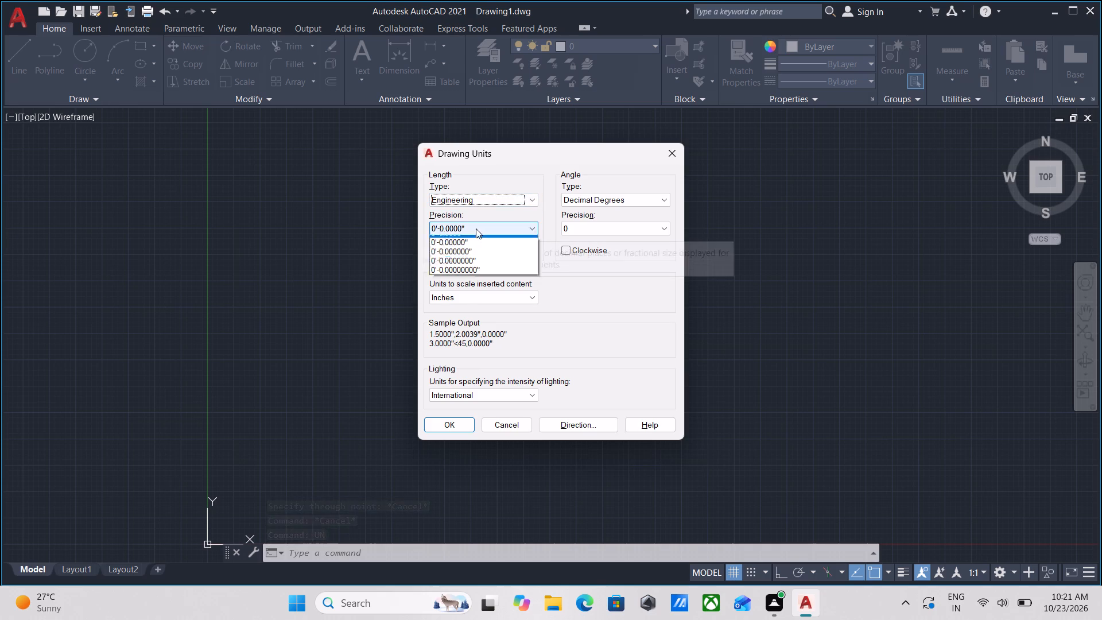
click(463, 248)
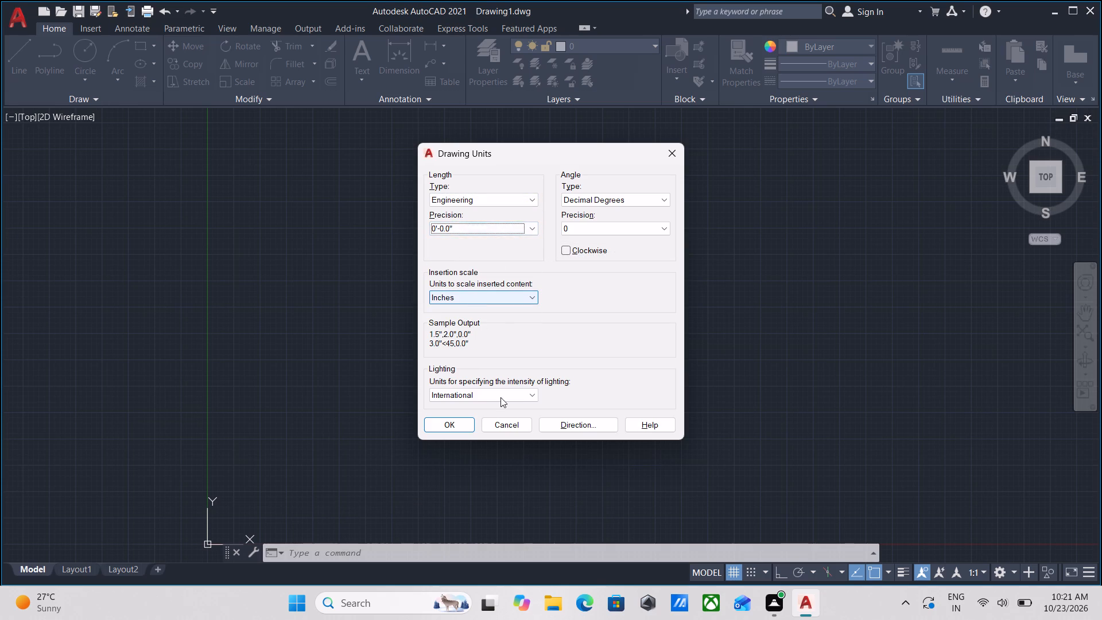
click(462, 429)
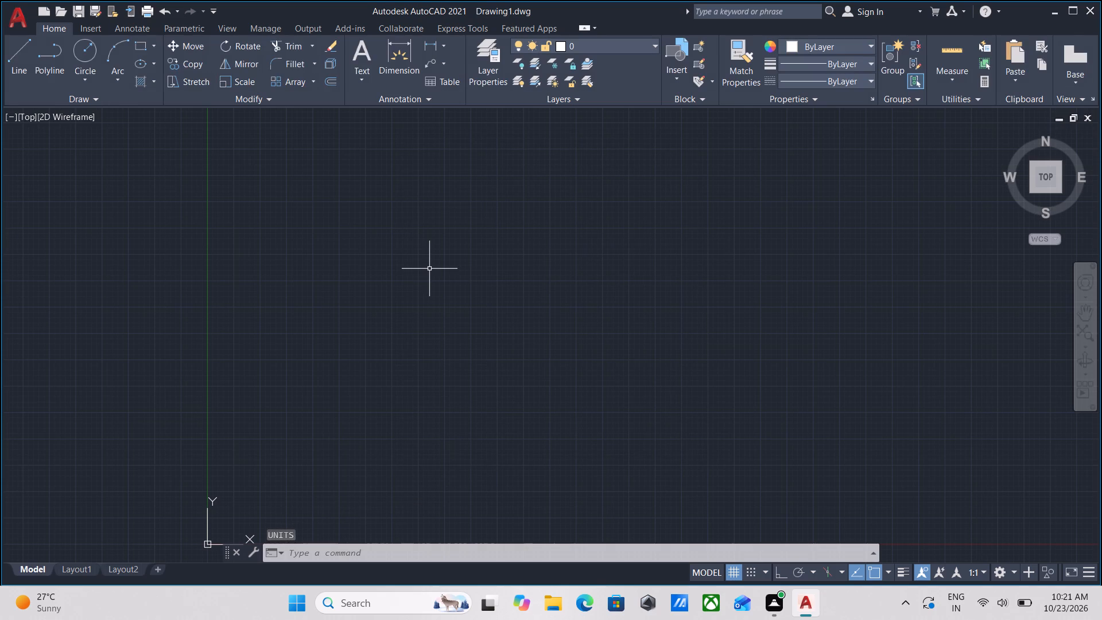
Create five new layers in the Layer Properties Manager.
click(484, 49)
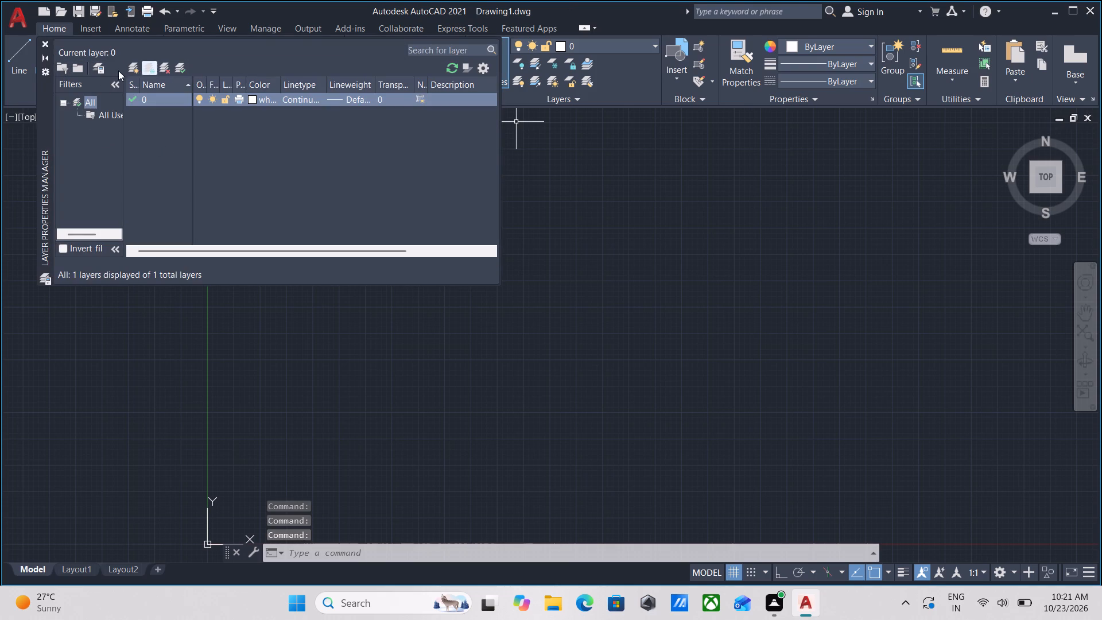
double_click(129, 69)
double_click(129, 69)
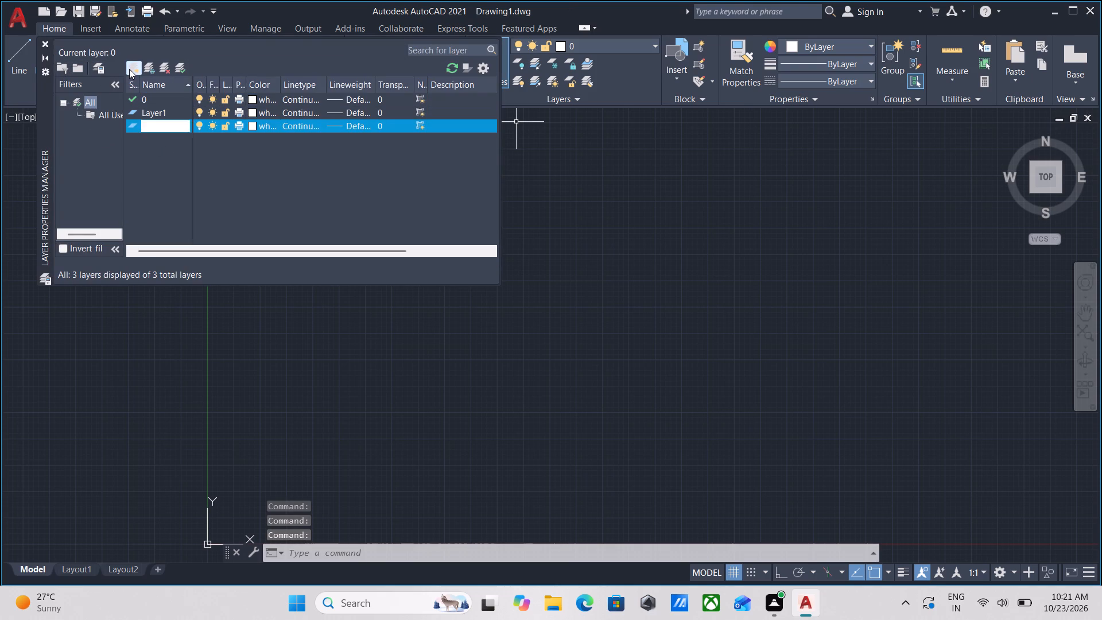
click(129, 69)
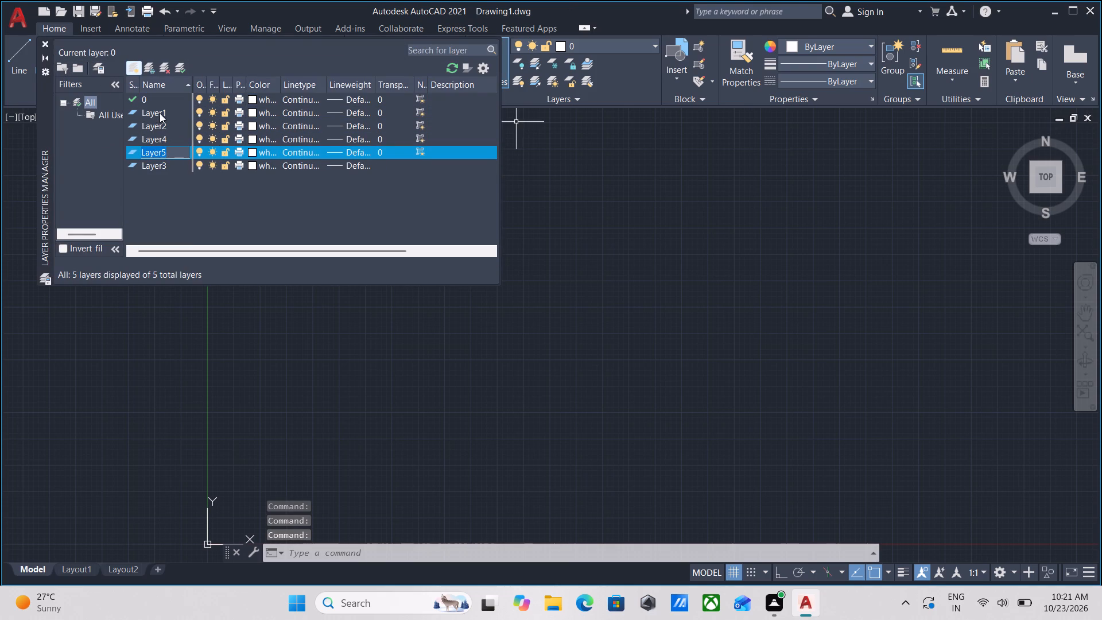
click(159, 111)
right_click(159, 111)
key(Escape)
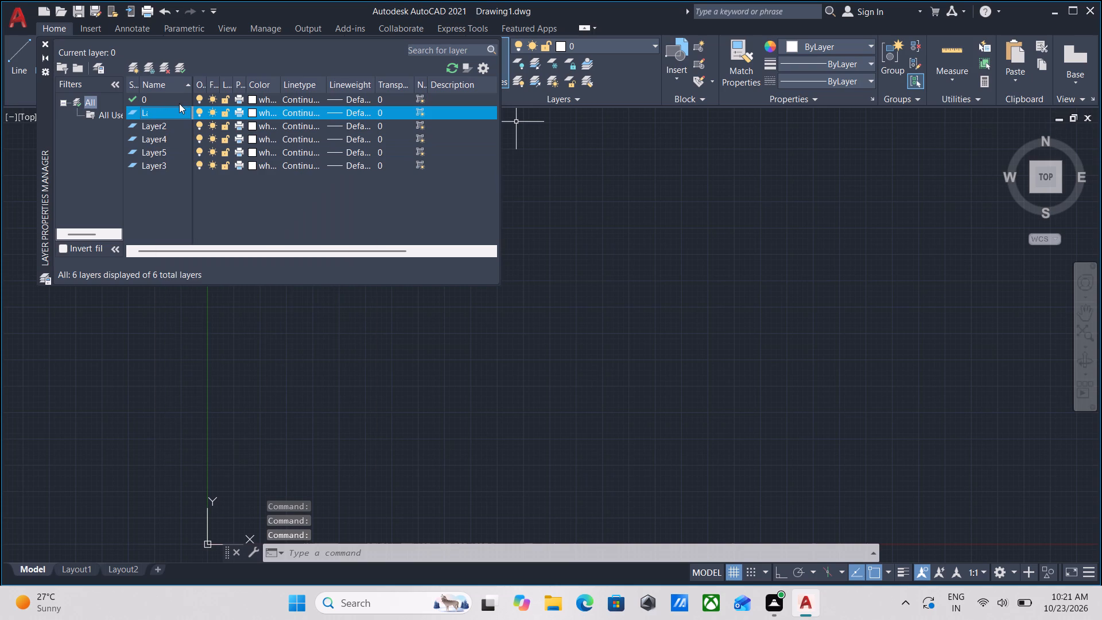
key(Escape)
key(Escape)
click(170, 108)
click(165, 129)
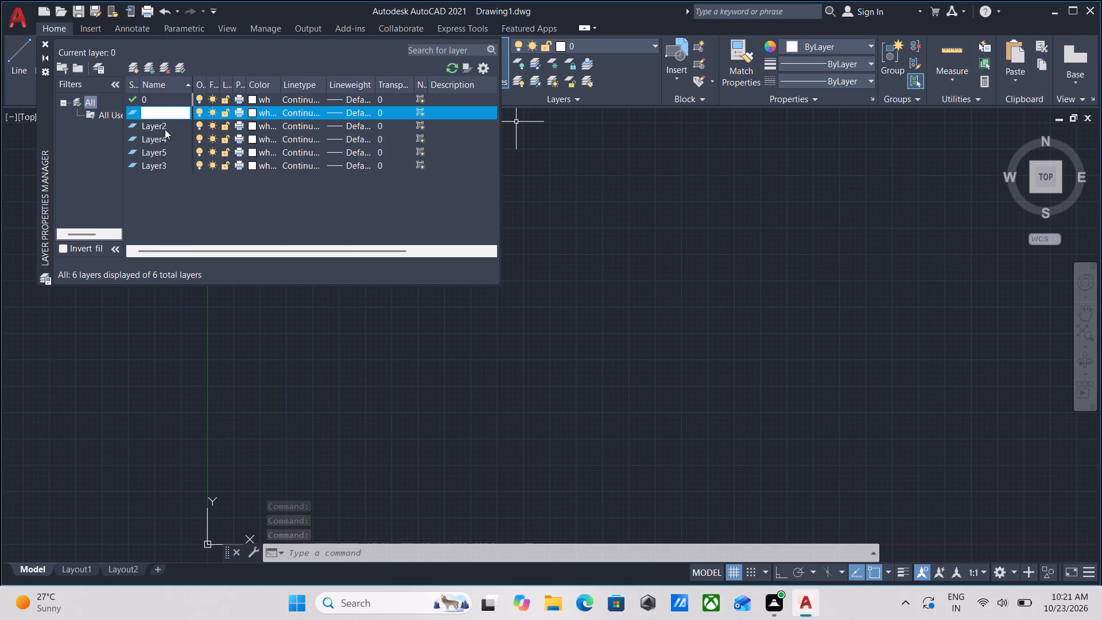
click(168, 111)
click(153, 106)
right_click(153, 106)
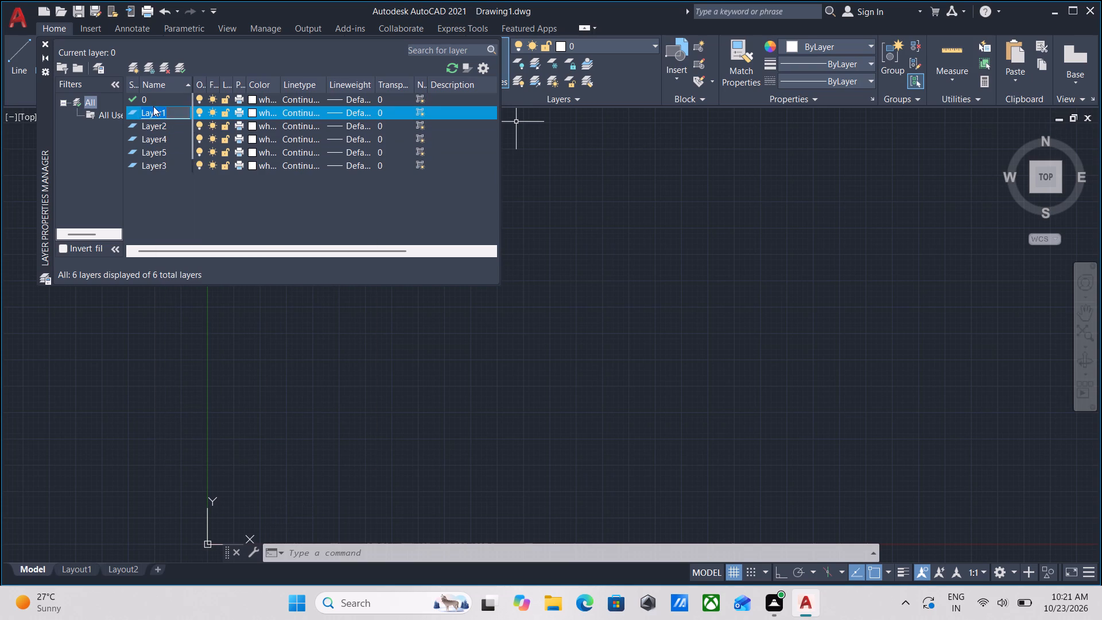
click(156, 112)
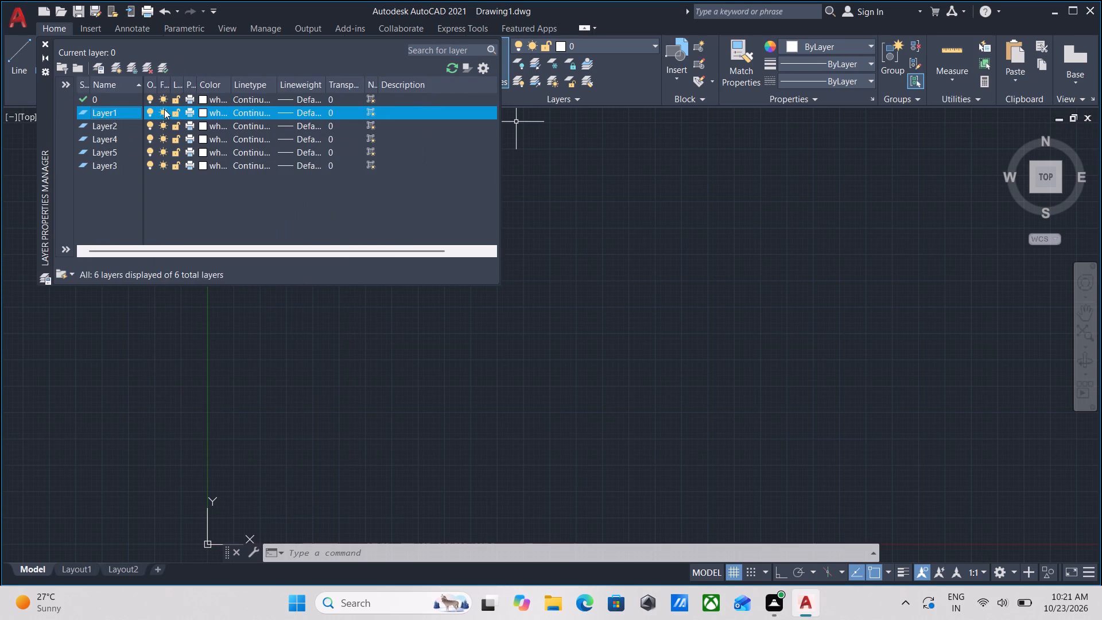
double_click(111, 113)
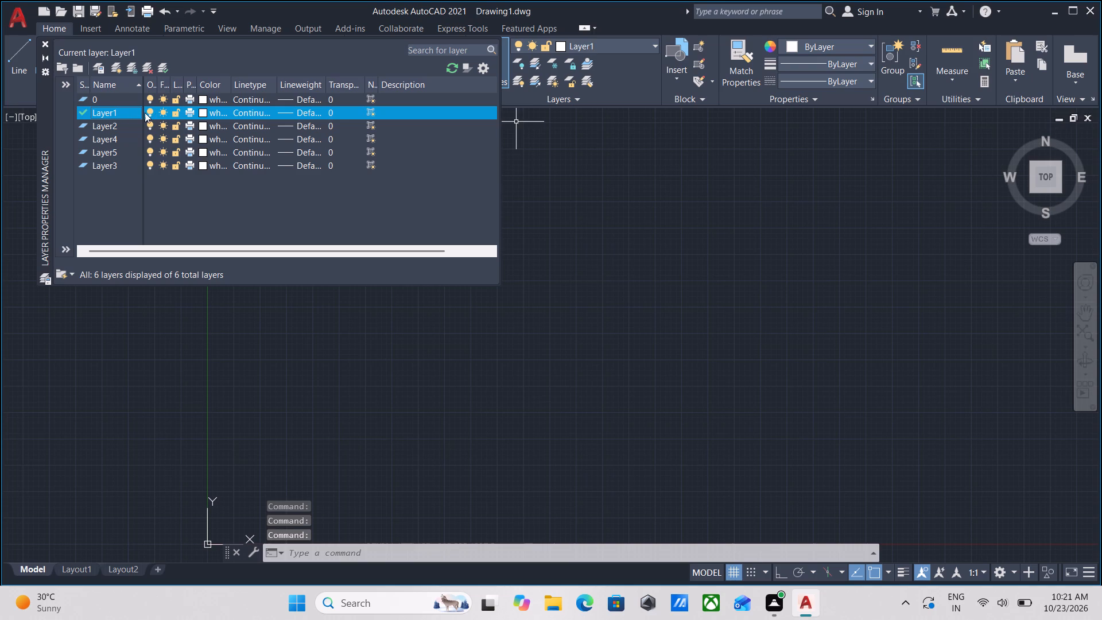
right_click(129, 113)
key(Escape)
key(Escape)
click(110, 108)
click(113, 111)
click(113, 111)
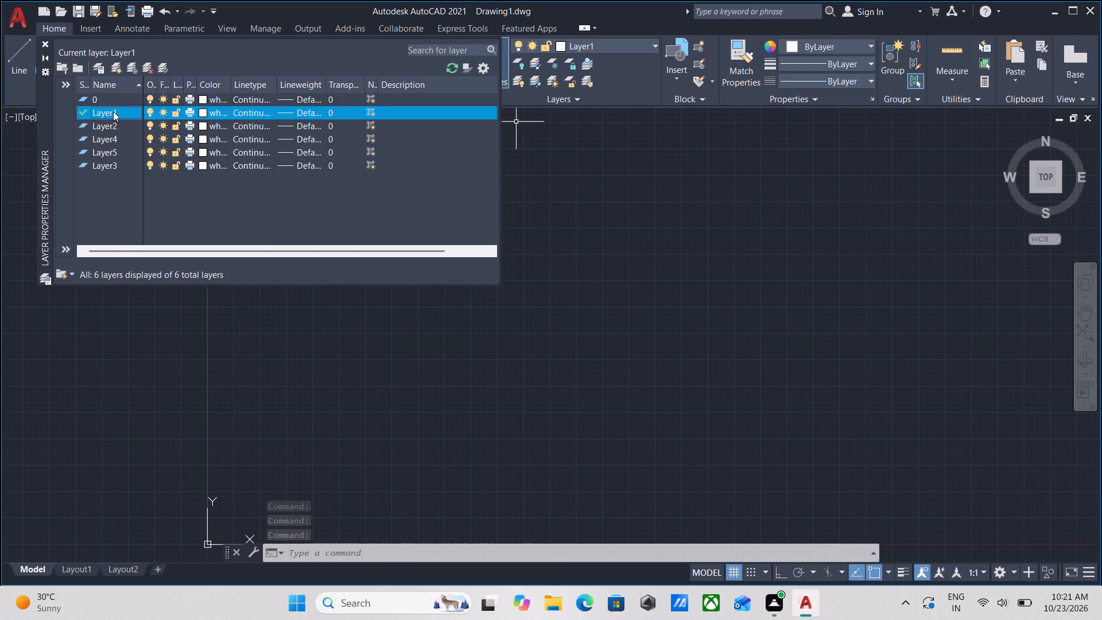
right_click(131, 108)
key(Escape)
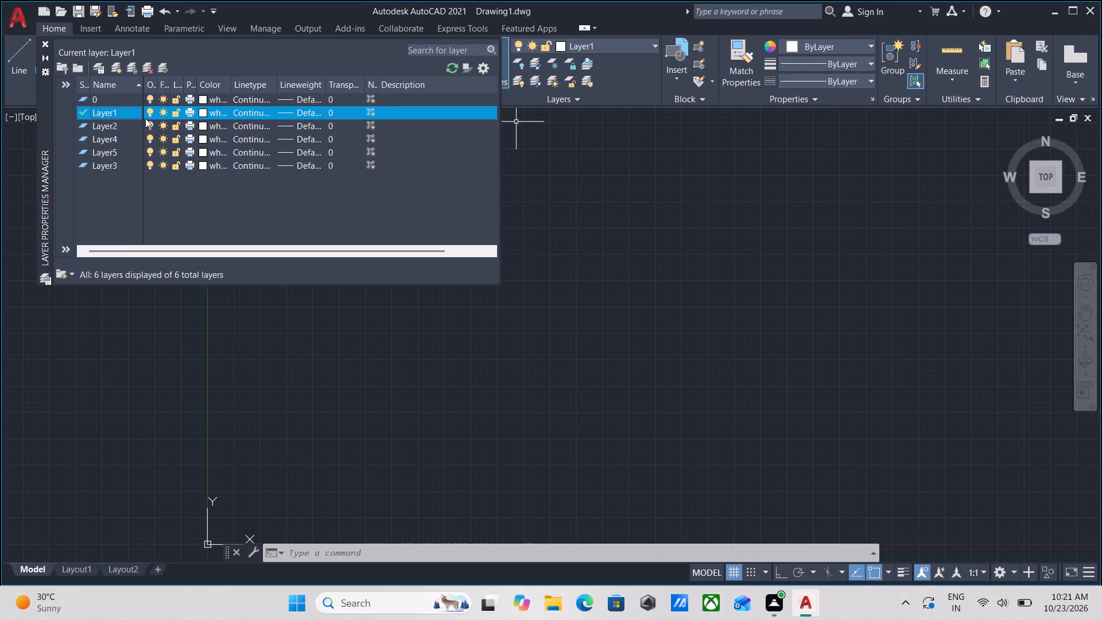
Rename the layer Layer1 as walls.
triple_click(111, 108)
double_click(98, 113)
drag(133, 114, 70, 113)
text(wa)
text(lls)
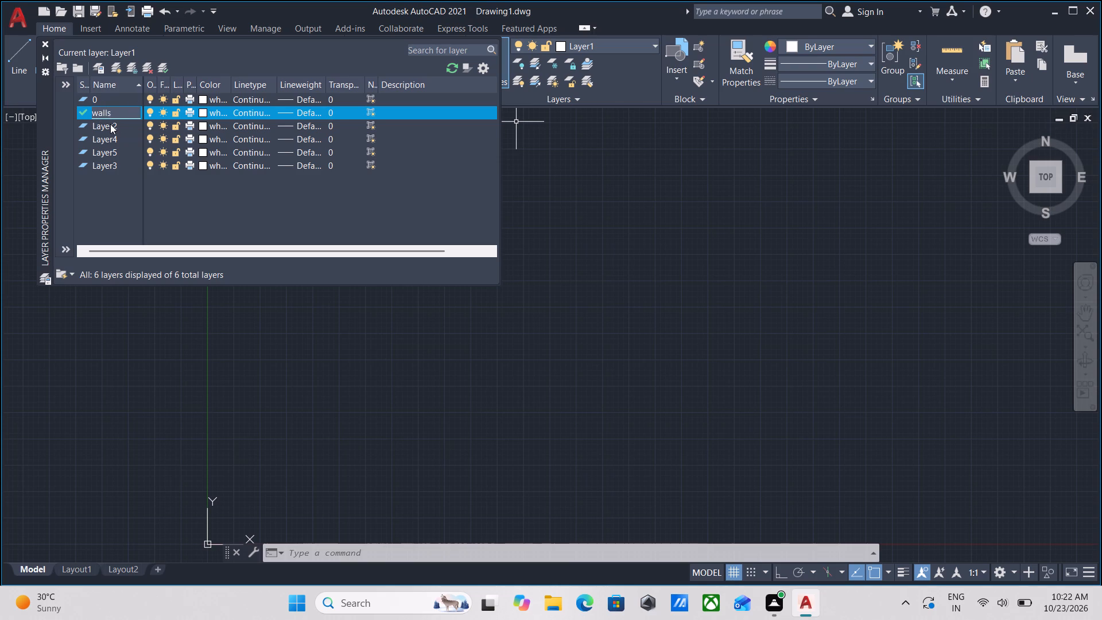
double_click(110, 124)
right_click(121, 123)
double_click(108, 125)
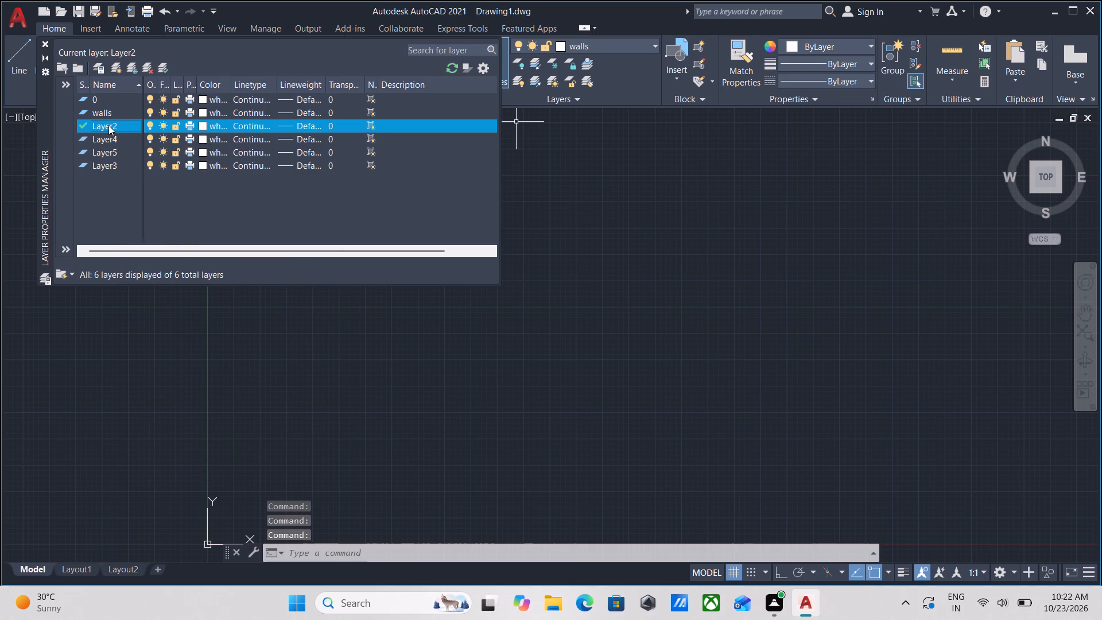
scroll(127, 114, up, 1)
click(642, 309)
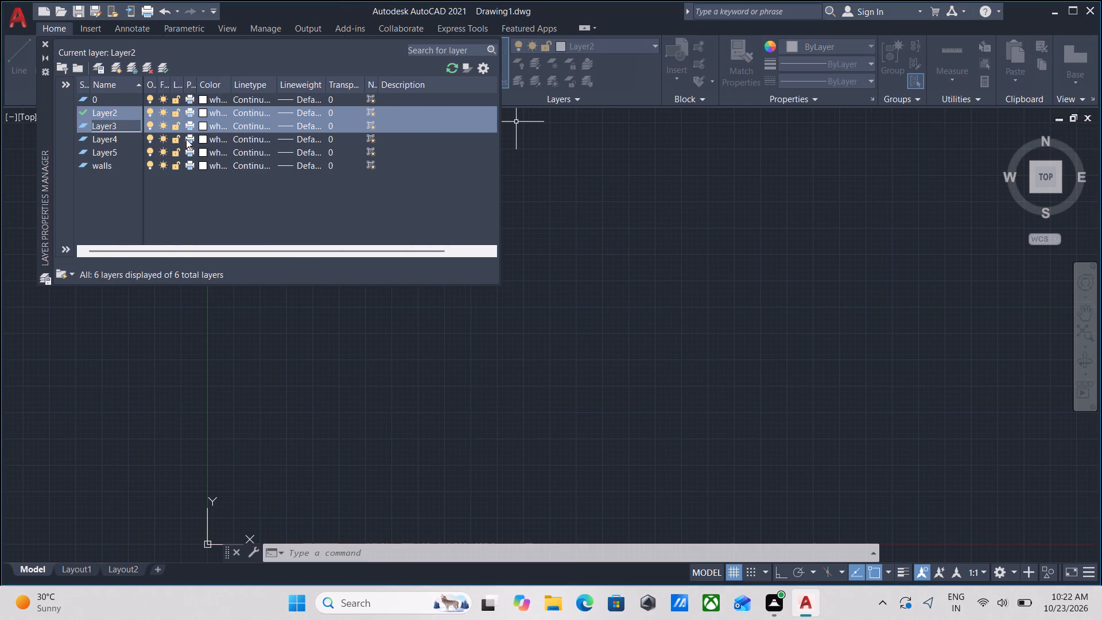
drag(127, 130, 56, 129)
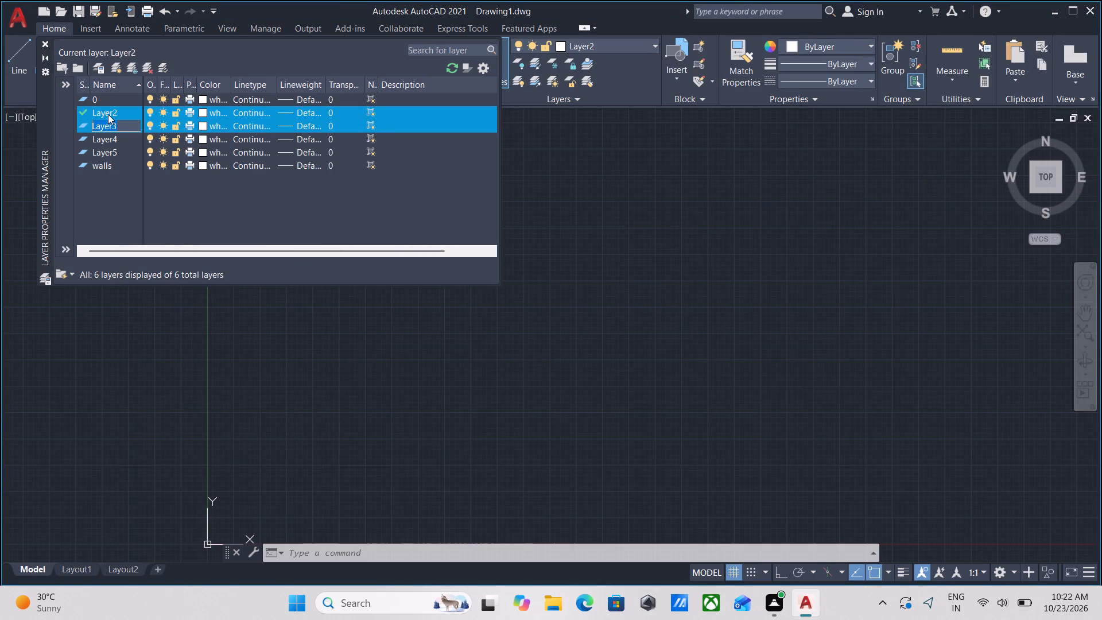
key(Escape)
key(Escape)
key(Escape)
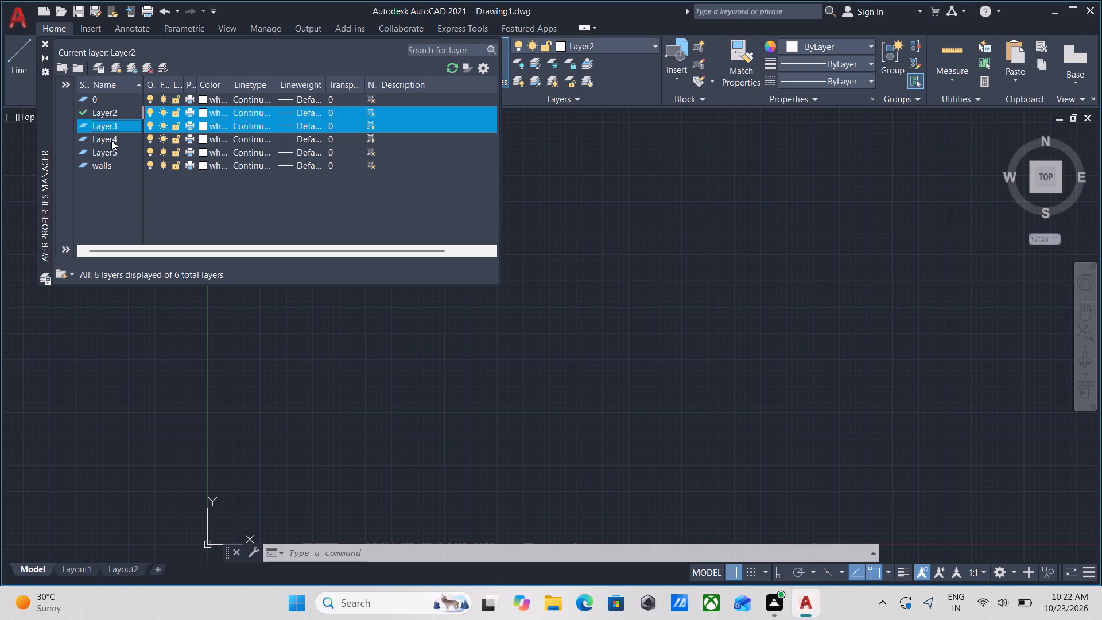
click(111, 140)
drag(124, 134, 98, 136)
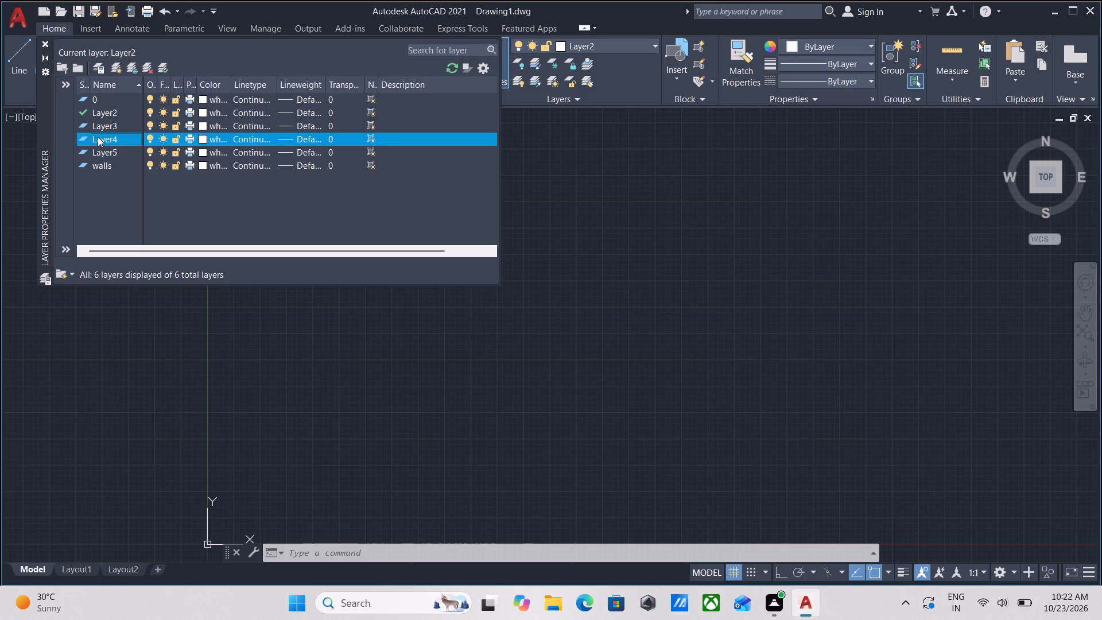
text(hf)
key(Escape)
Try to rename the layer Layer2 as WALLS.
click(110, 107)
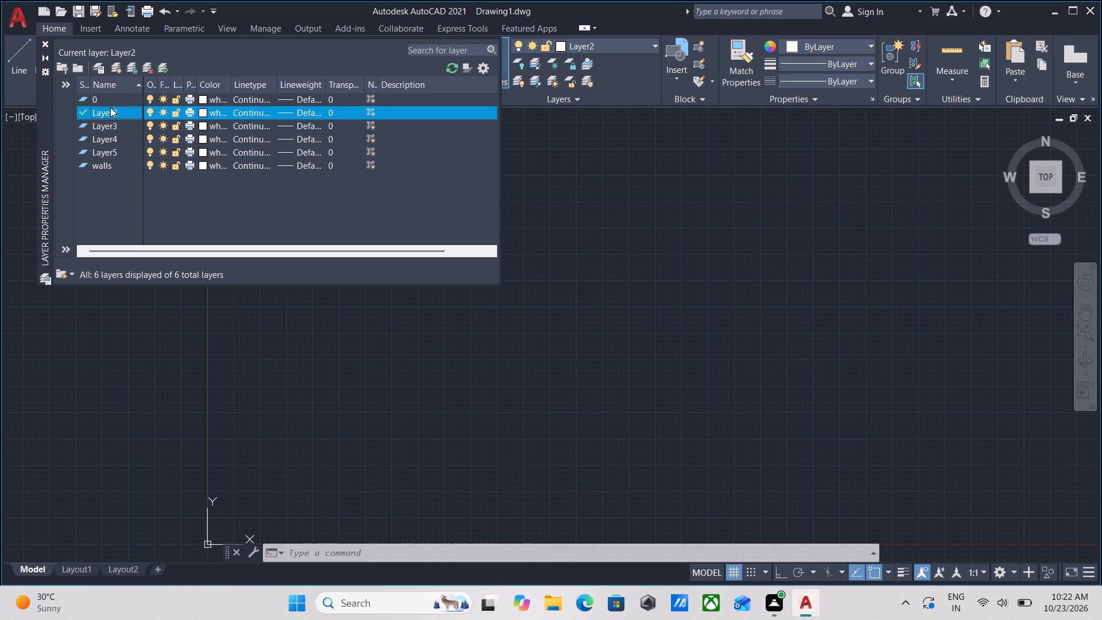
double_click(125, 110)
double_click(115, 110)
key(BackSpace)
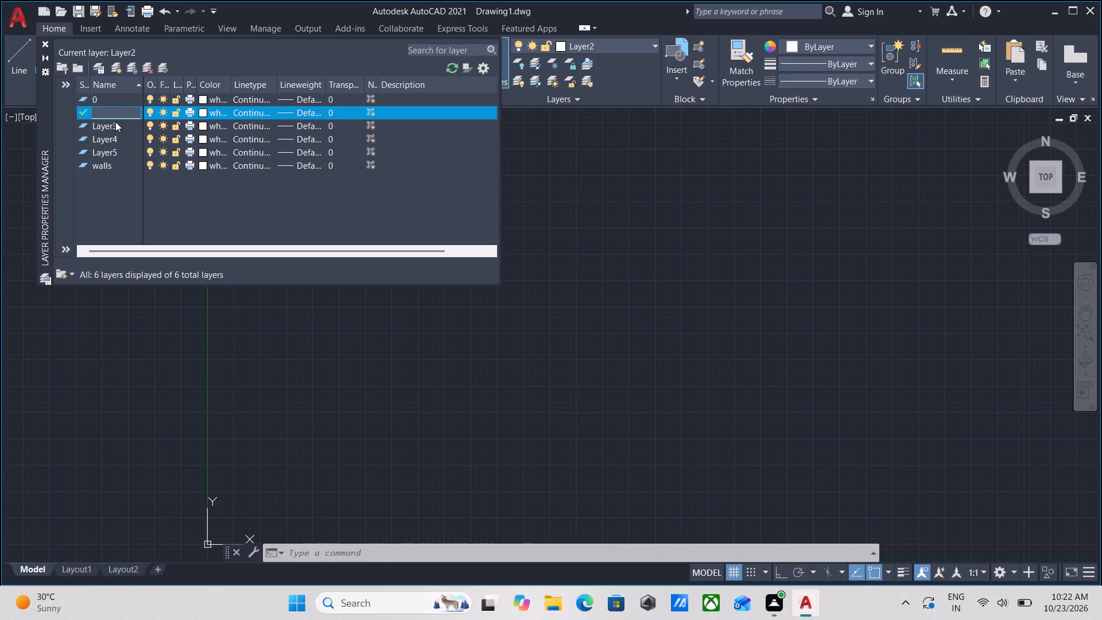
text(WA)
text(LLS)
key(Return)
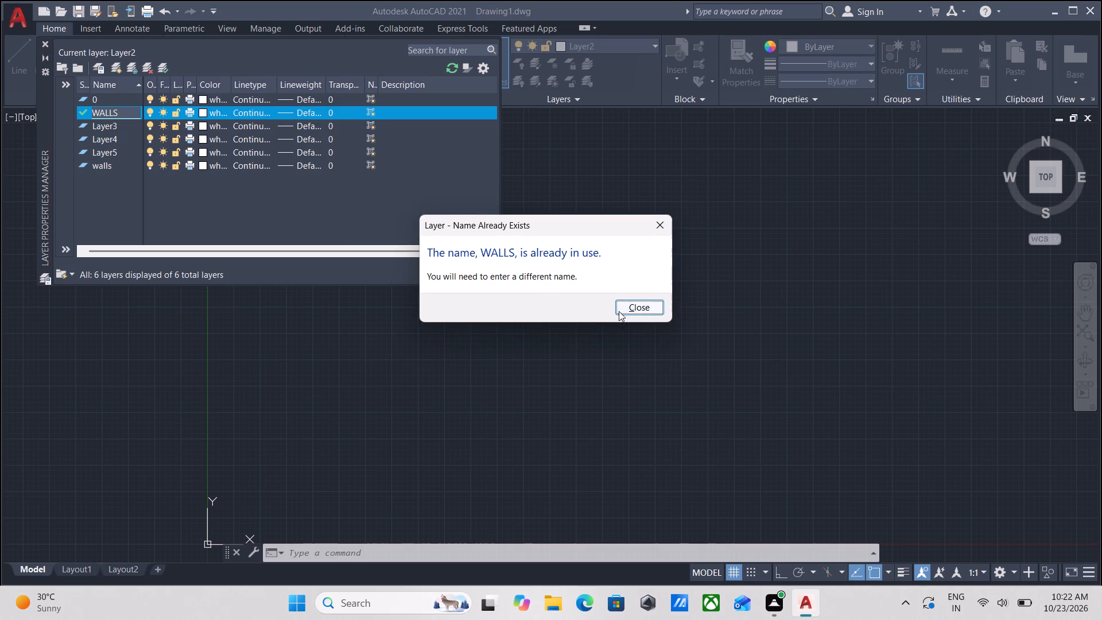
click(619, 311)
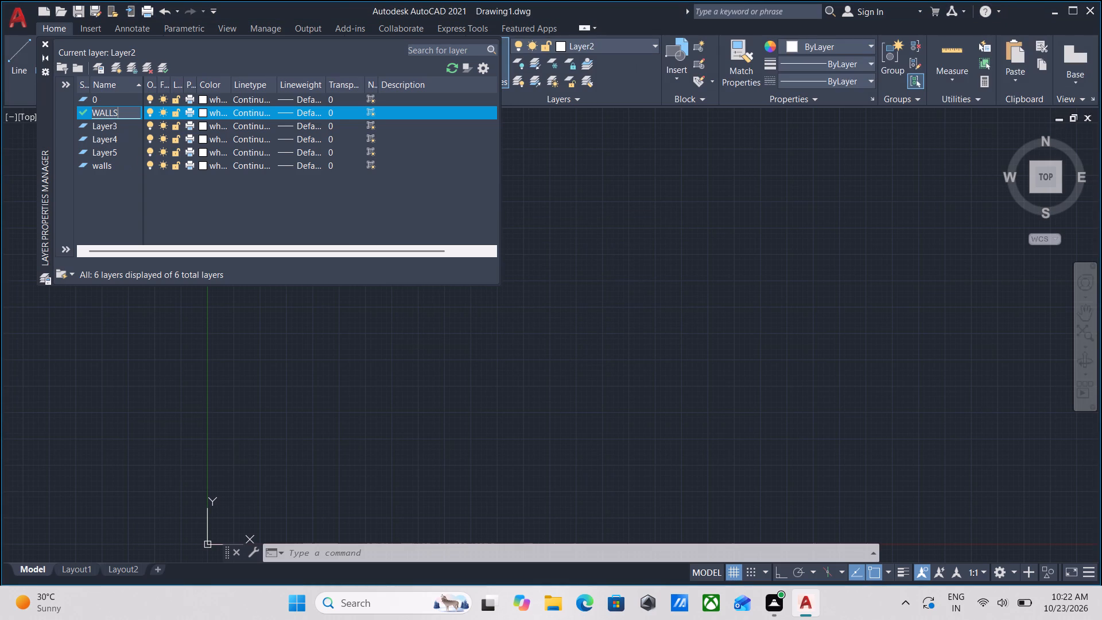
Rename the layer Layer2 as DOORS.
key(BackSpace)
key(BackSpace)
key(BackSpace)
key(BackSpace)
key(BackSpace)
text(DO)
key(o)
text(RS)
click(99, 127)
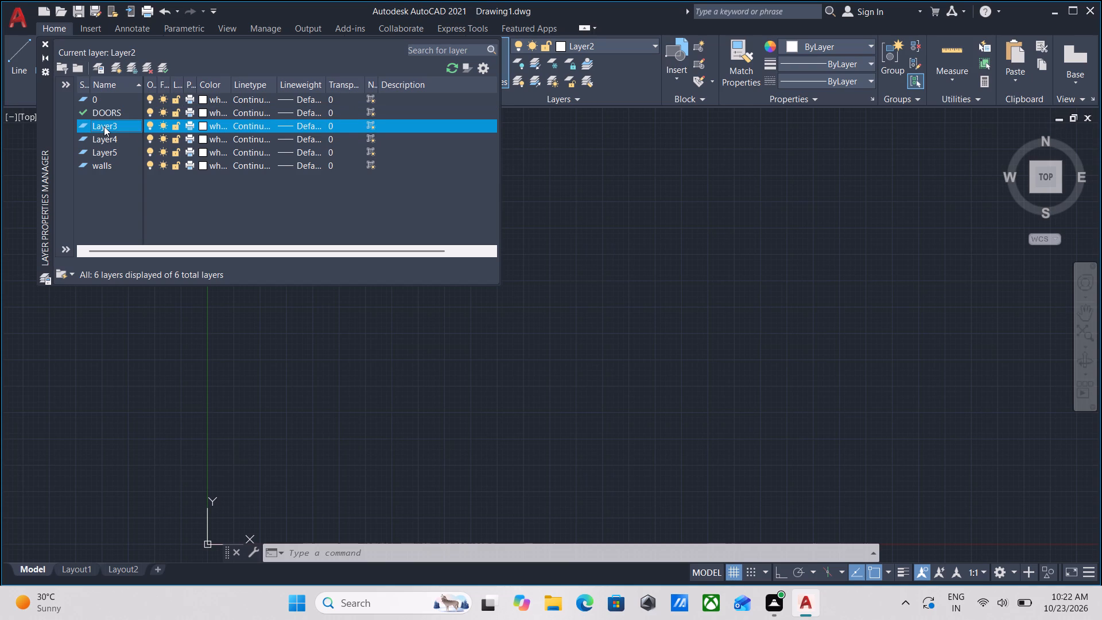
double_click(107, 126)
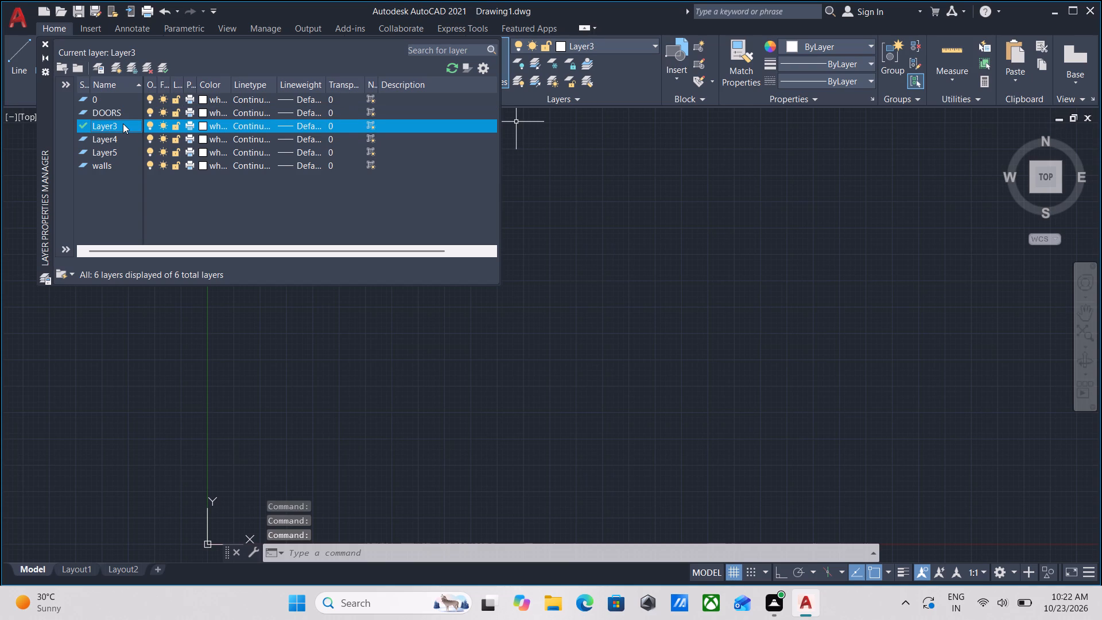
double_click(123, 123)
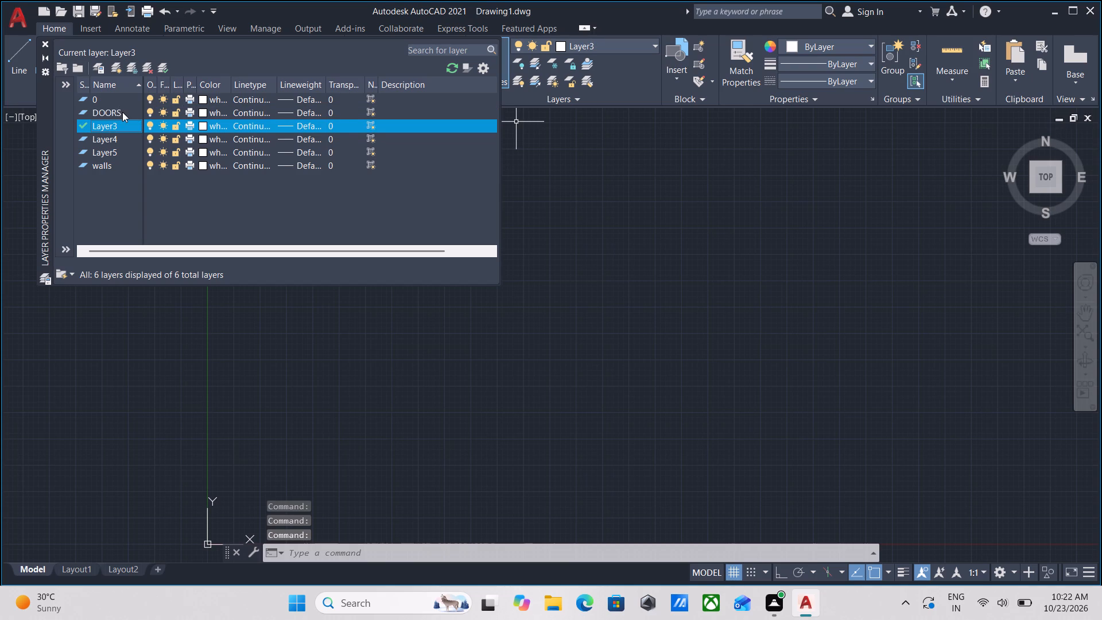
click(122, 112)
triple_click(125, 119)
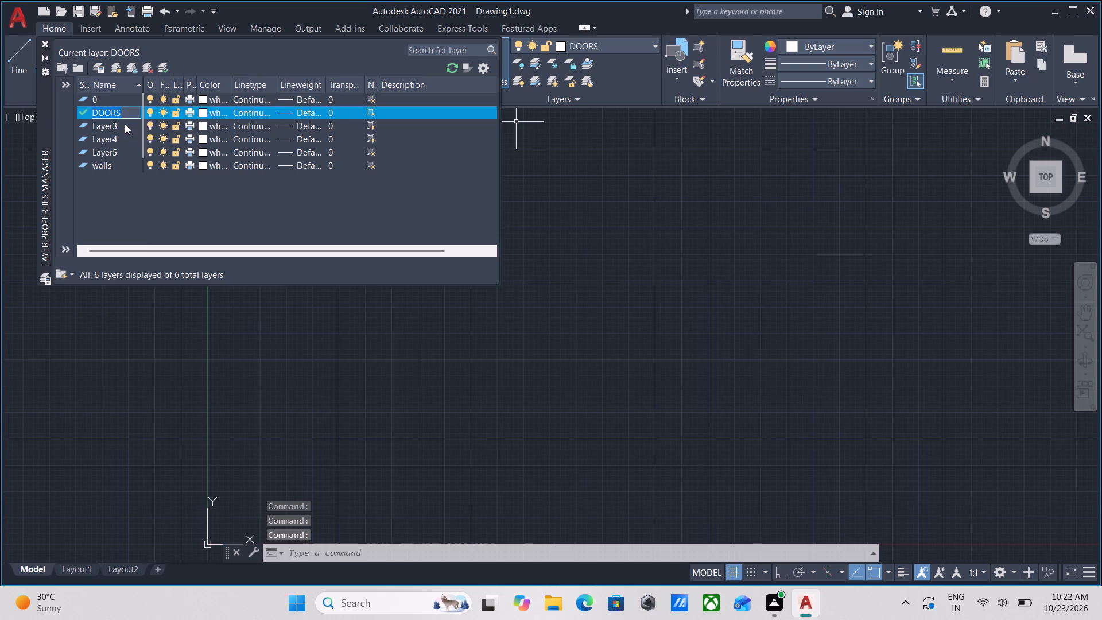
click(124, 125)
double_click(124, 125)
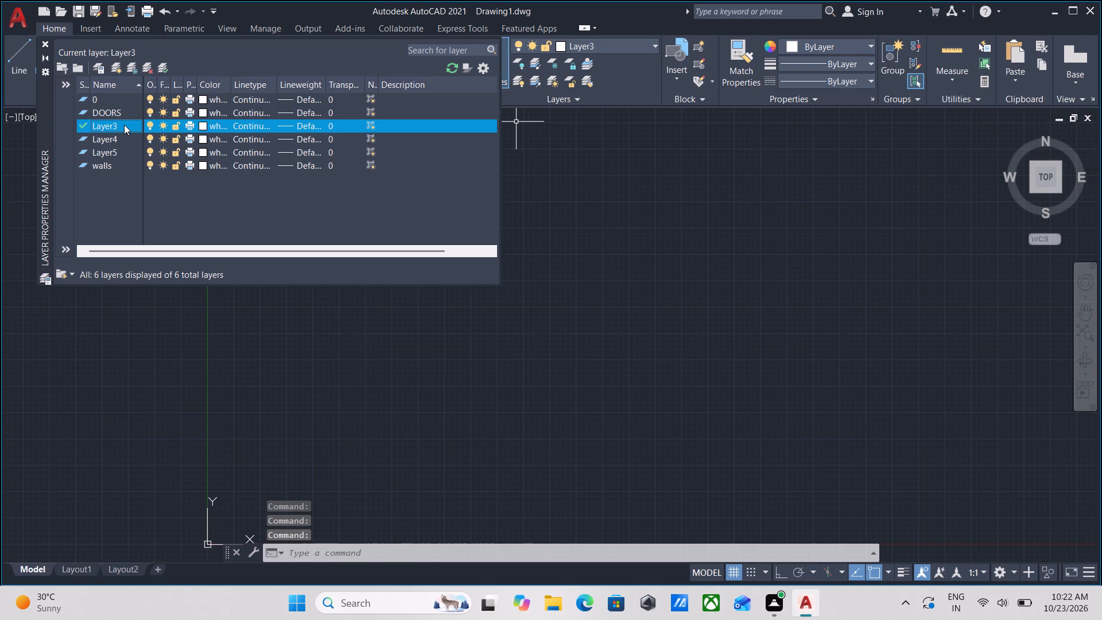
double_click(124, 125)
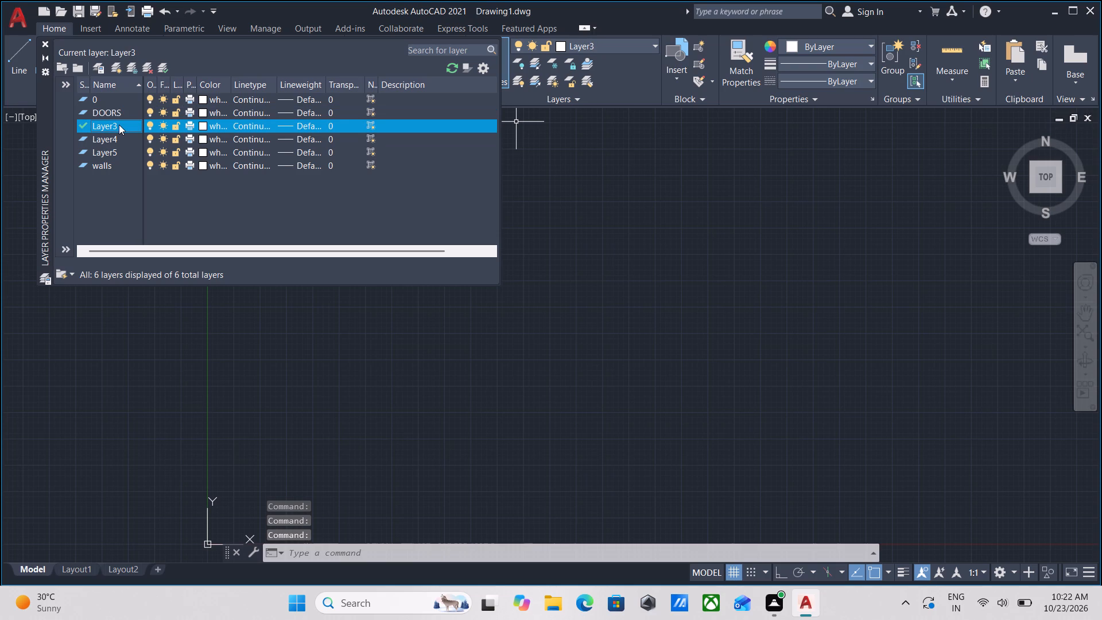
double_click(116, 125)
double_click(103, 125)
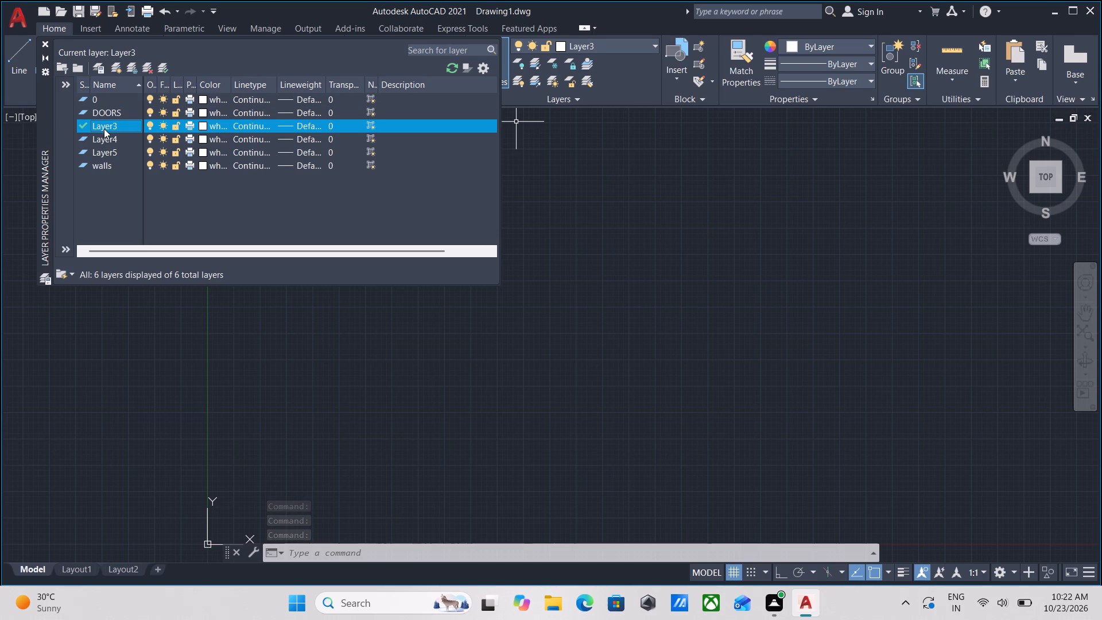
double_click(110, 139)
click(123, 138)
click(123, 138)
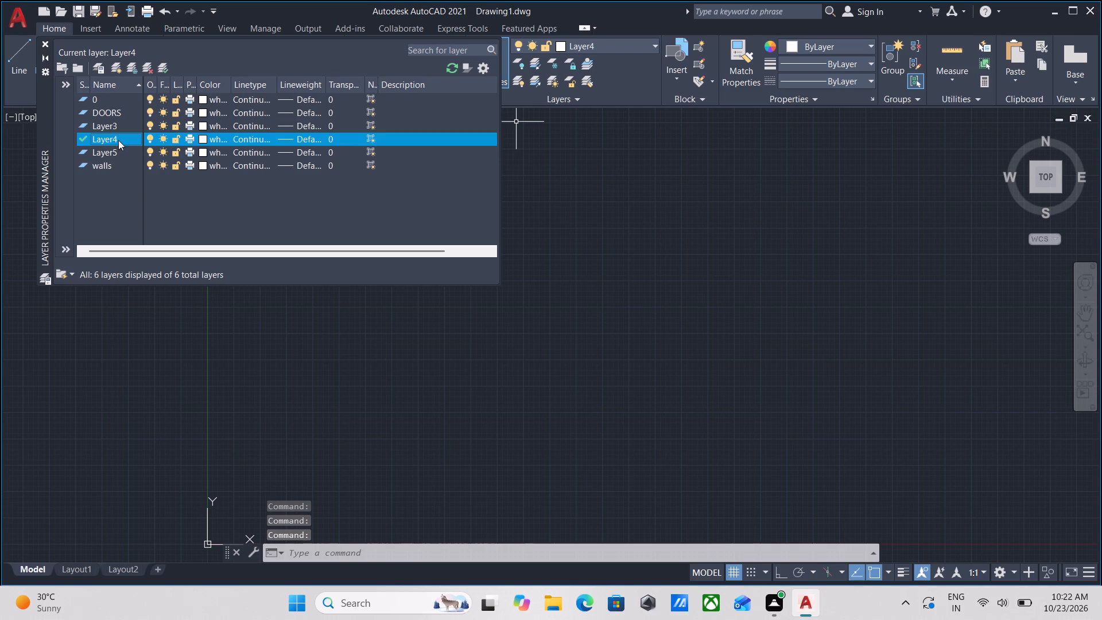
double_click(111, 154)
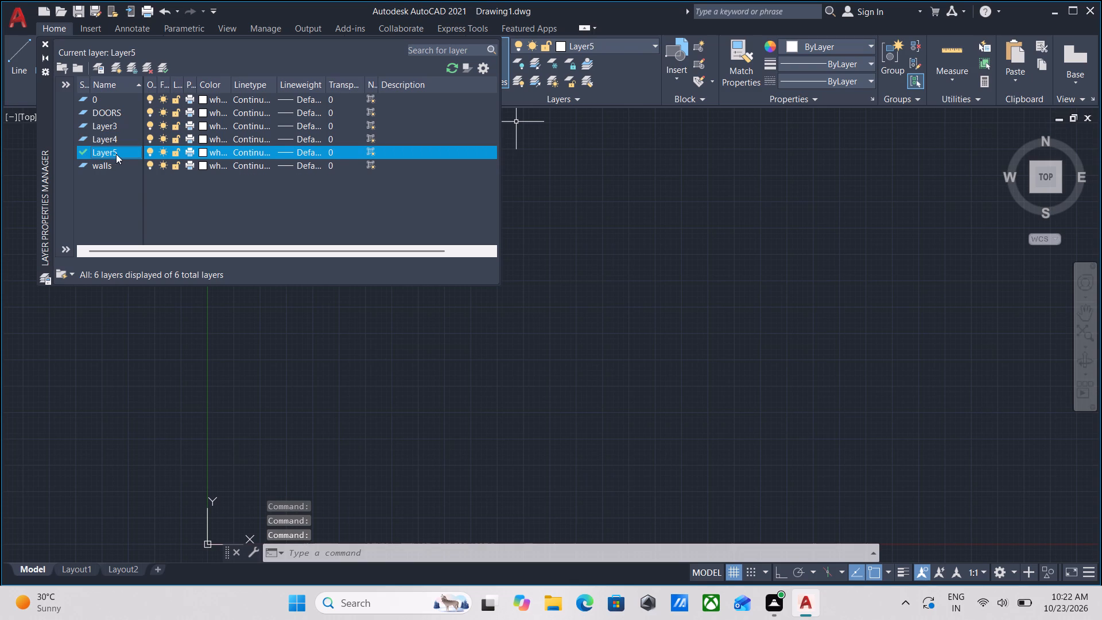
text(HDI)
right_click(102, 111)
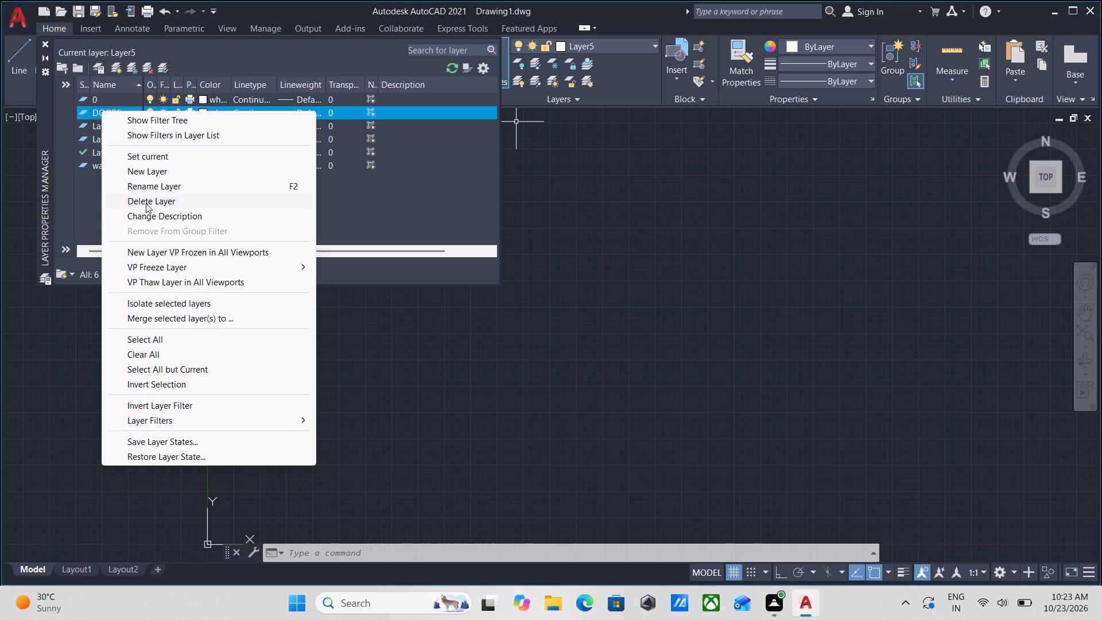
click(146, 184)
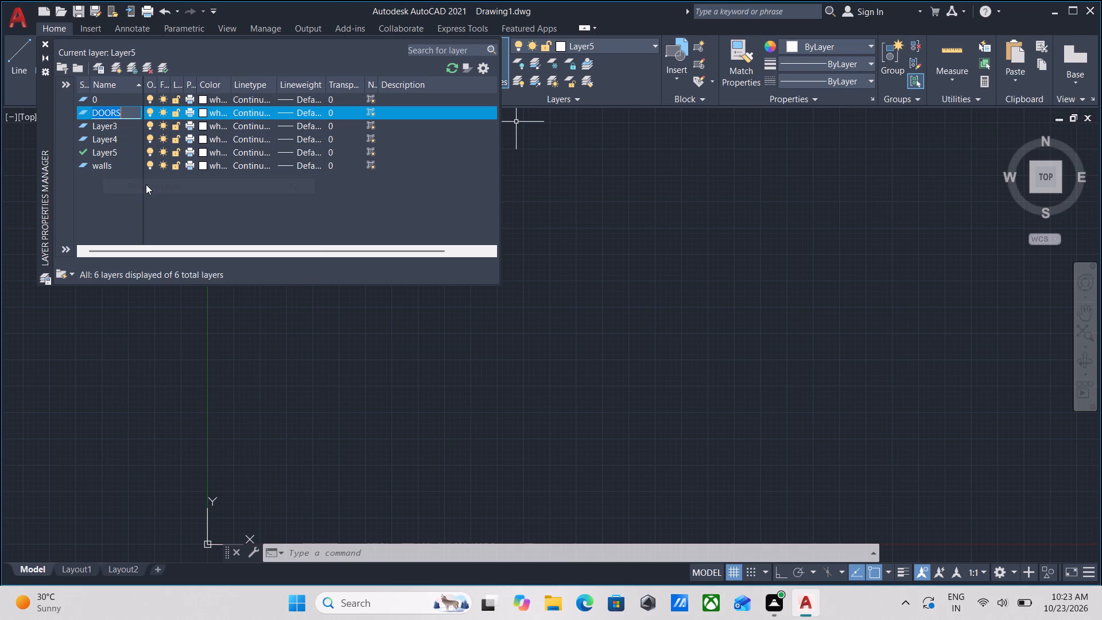
Rename the layer Layer3 as WINDOWS.
click(94, 125)
right_click(102, 127)
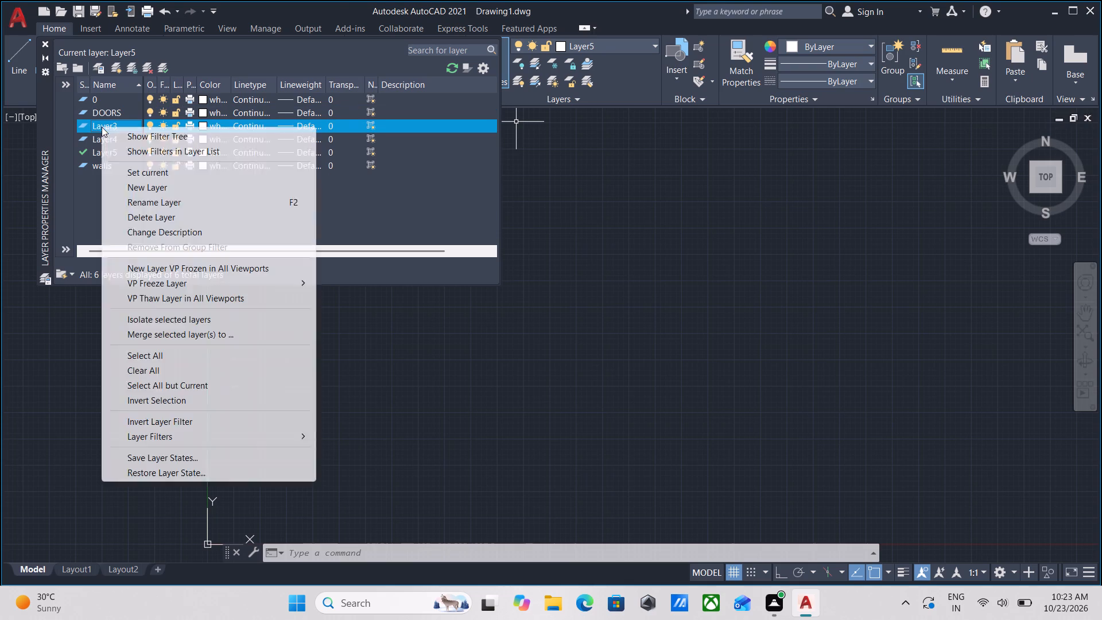
click(170, 197)
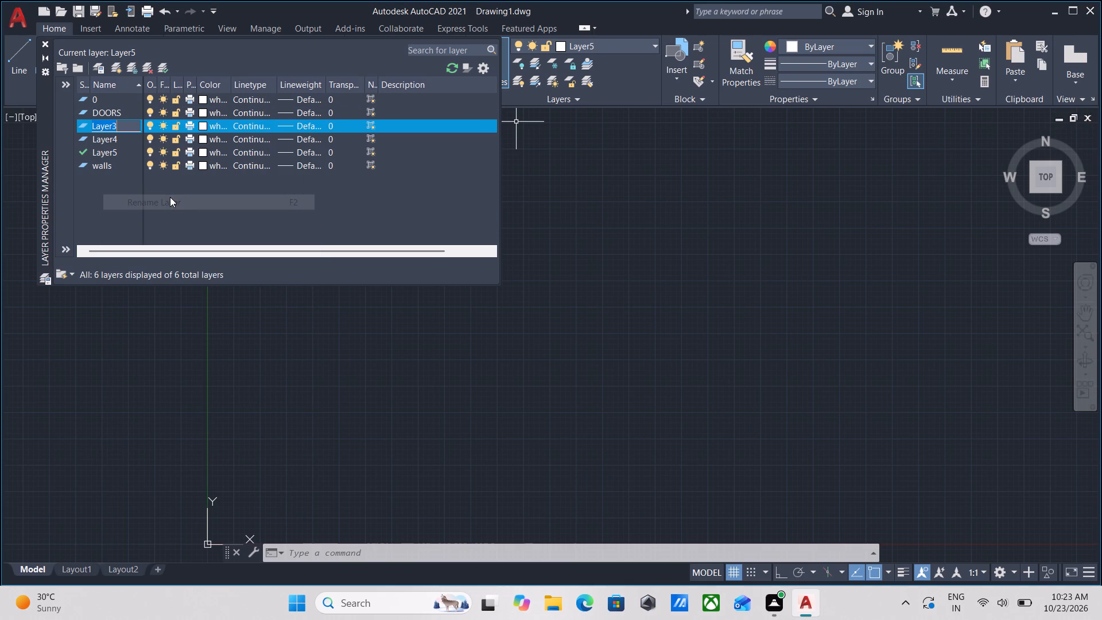
key(BackSpace)
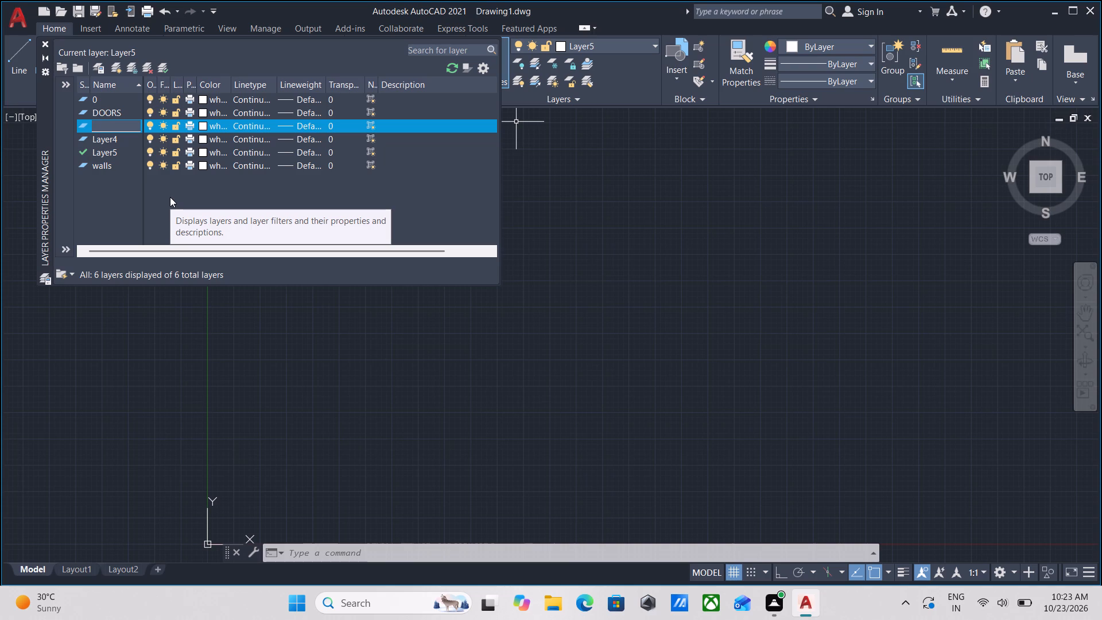
text(WINDOWS)
Rename the layer Layer4 as STAIRS.
click(109, 137)
right_click(109, 137)
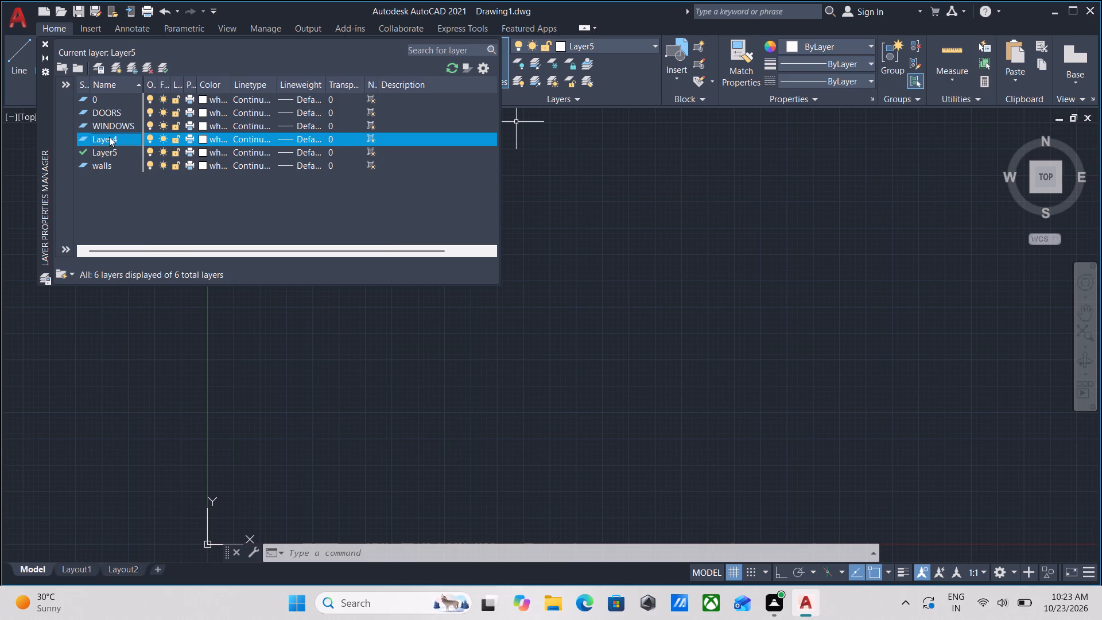
click(169, 211)
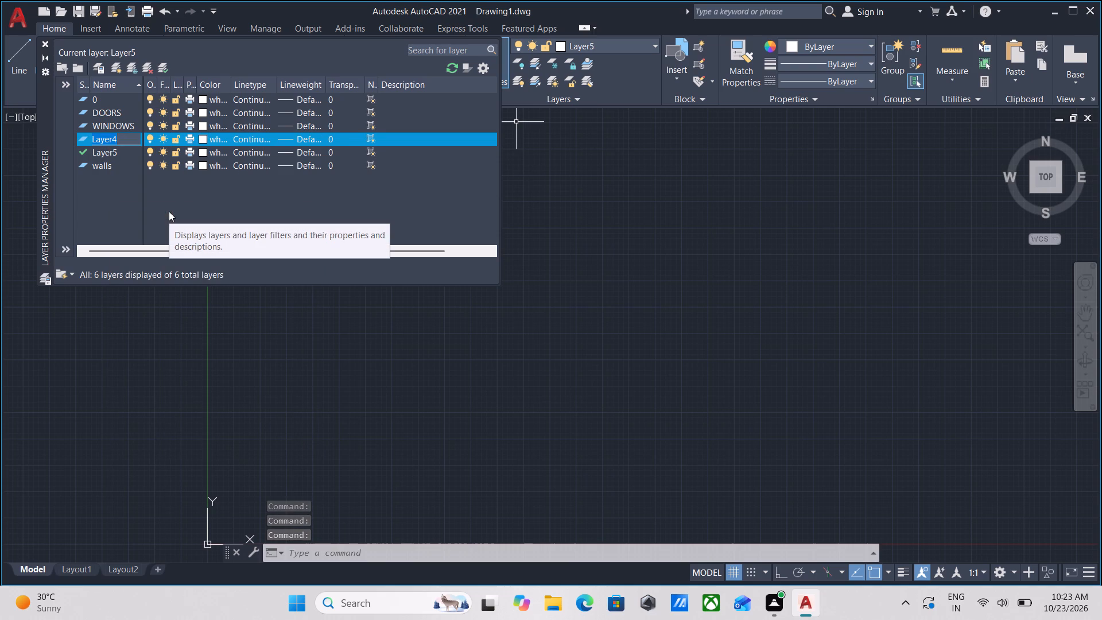
key(BackSpace)
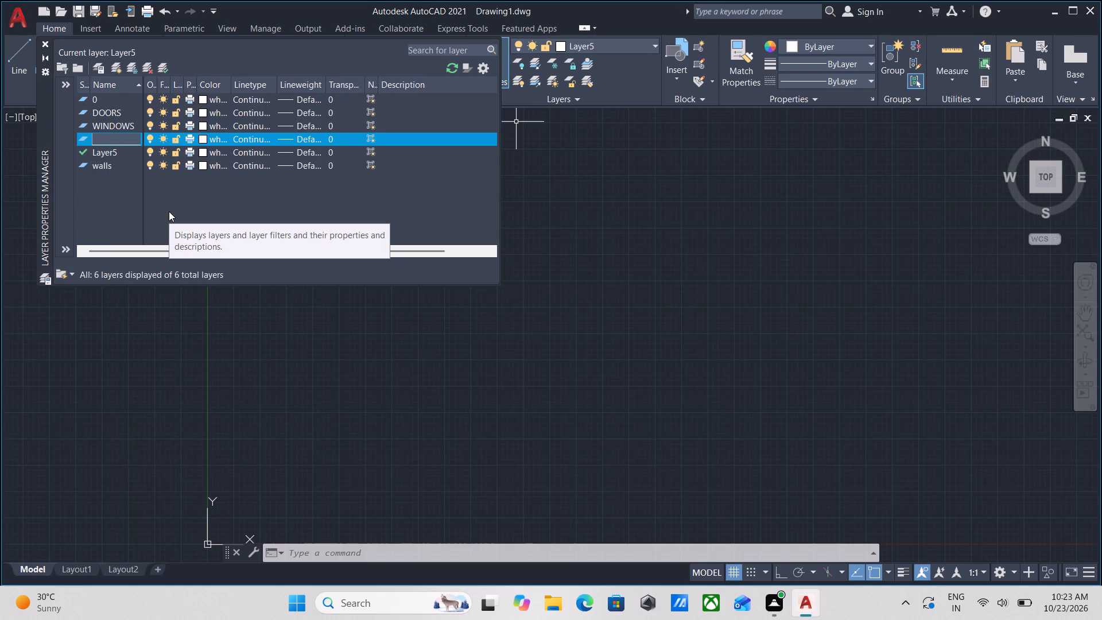
text(STAIR)
key(s)
Rename the layer Layer5 as FURNITURES.
click(110, 153)
right_click(110, 153)
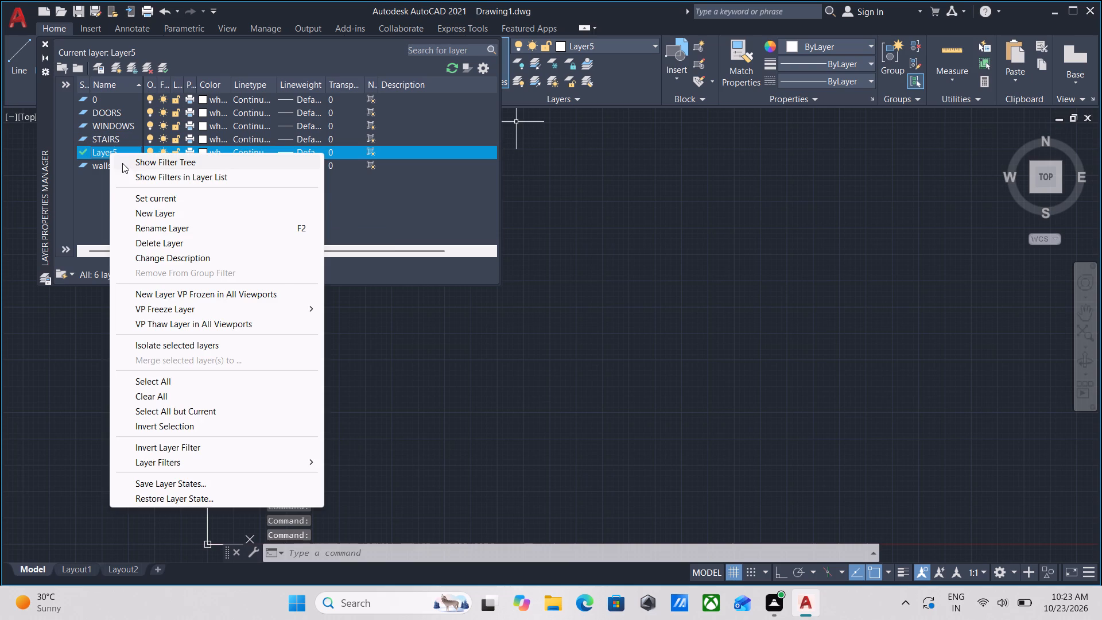
click(160, 228)
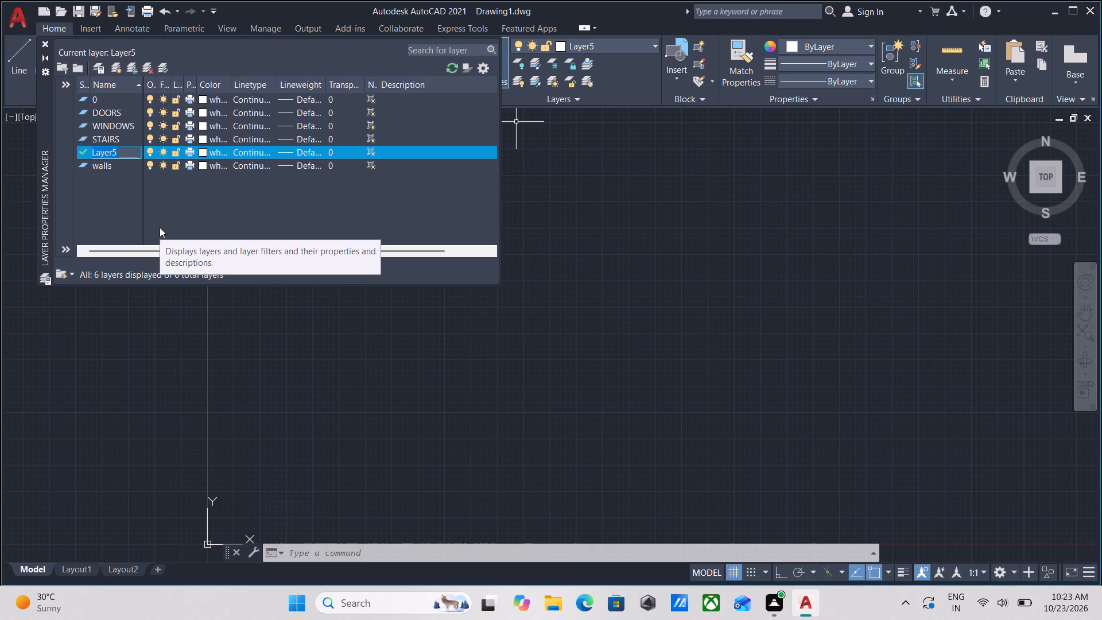
key(BackSpace)
text(FURNITURE)
key(s)
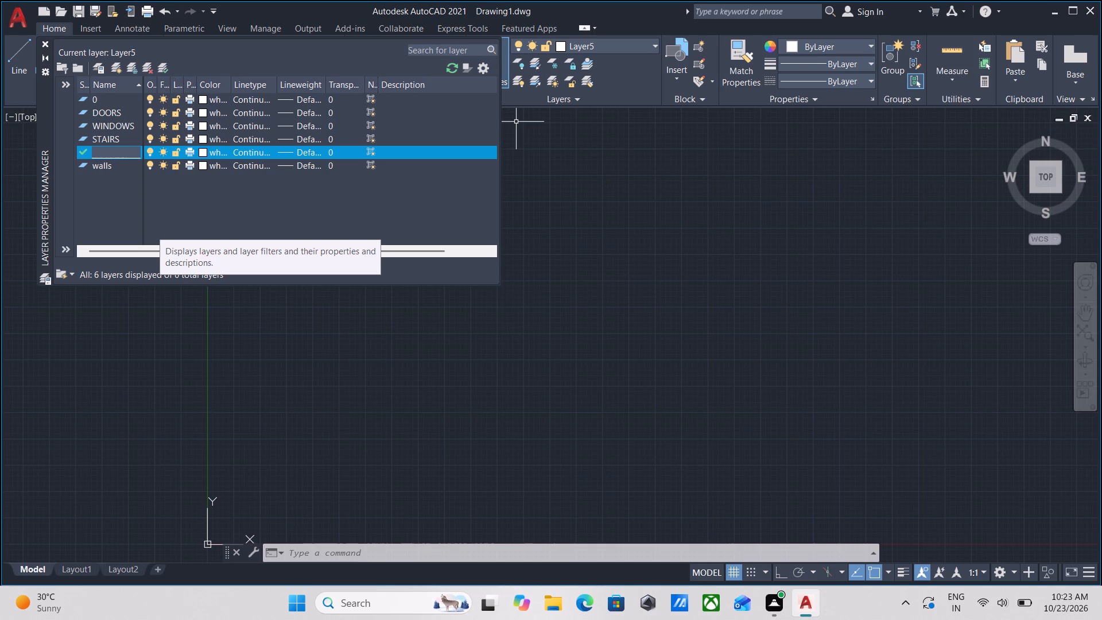
click(107, 158)
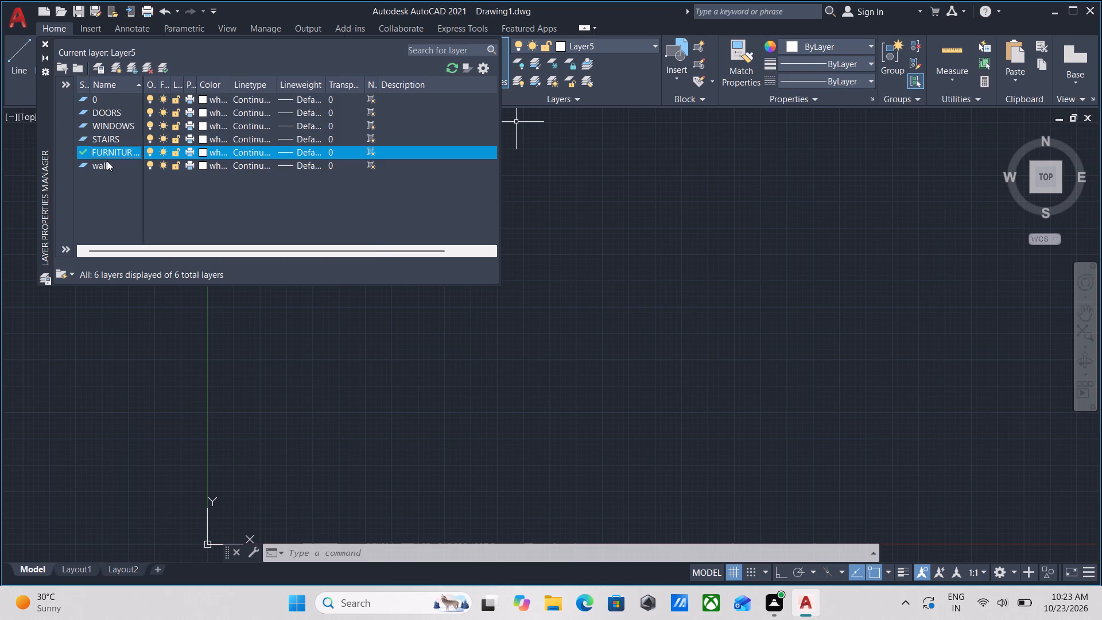
Rename the lowercase walls layer as WALLS.
click(106, 162)
click(106, 164)
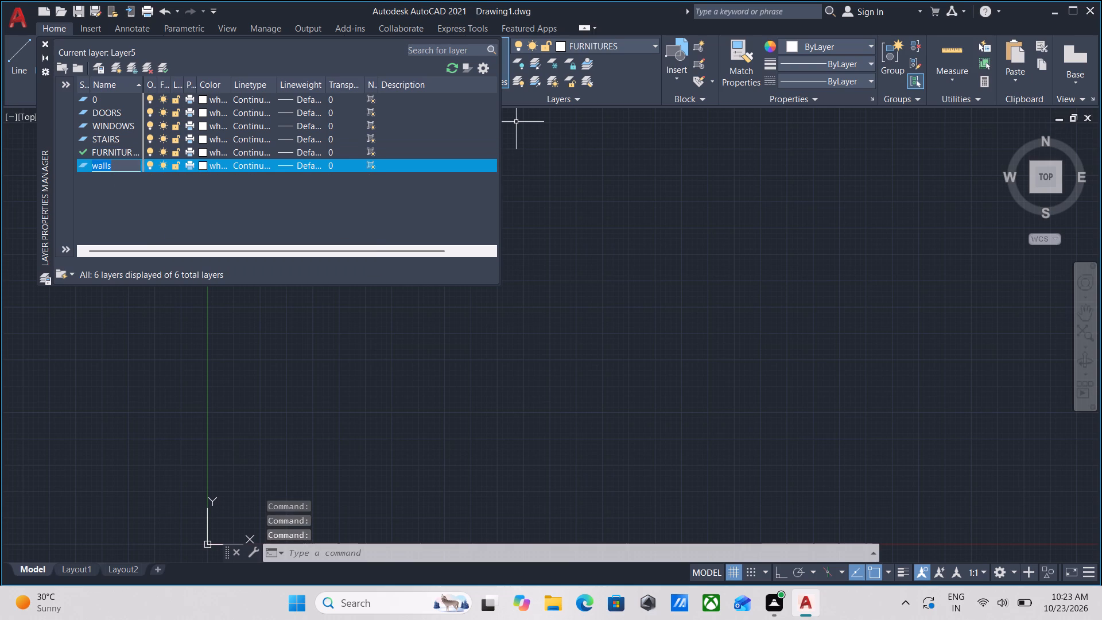
drag(119, 167, 69, 158)
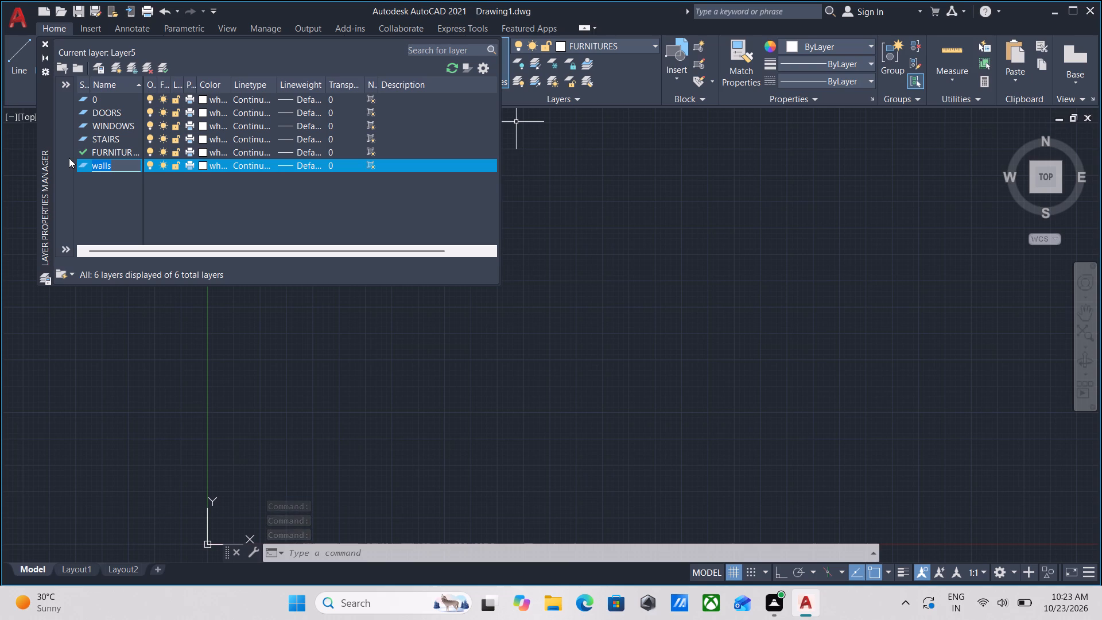
key(w)
text(ALLS)
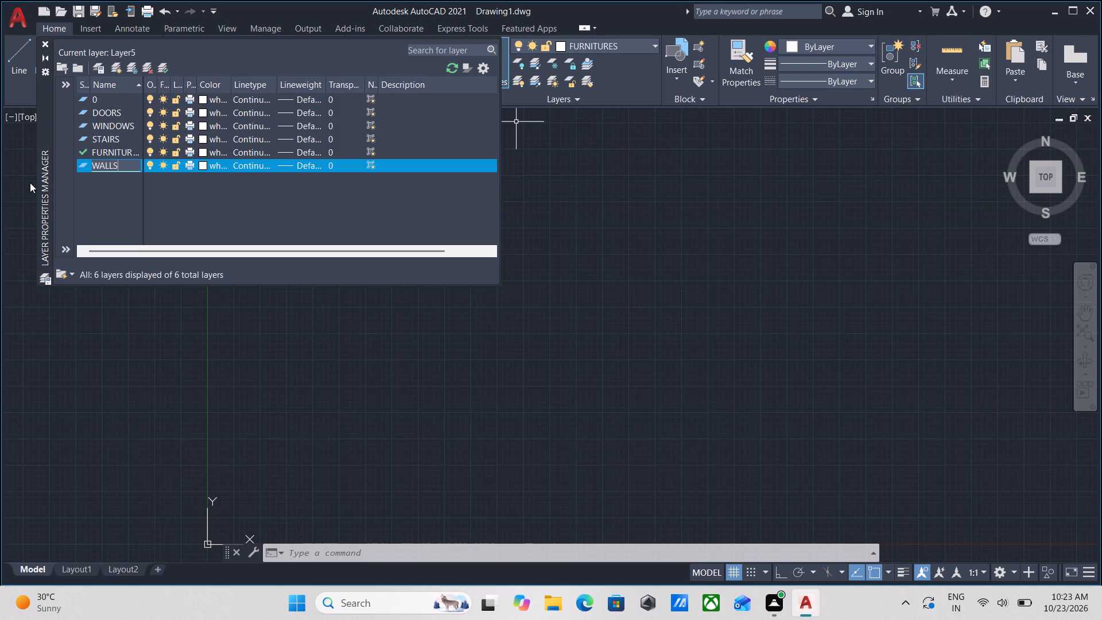
Make WALLS the current layer and close the layer manager.
double_click(86, 167)
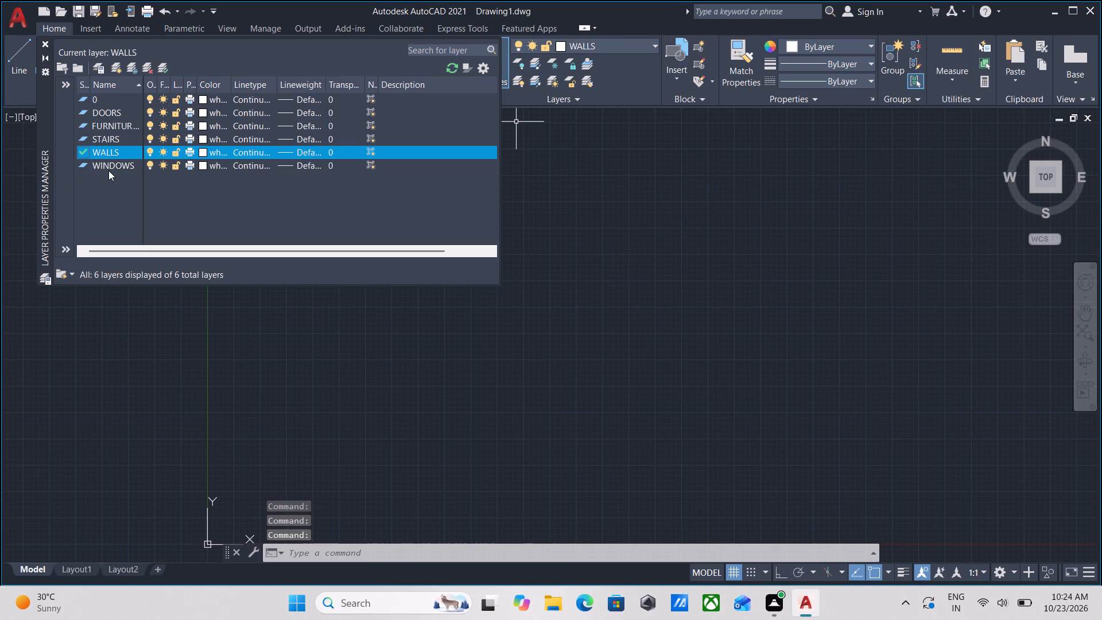
click(42, 37)
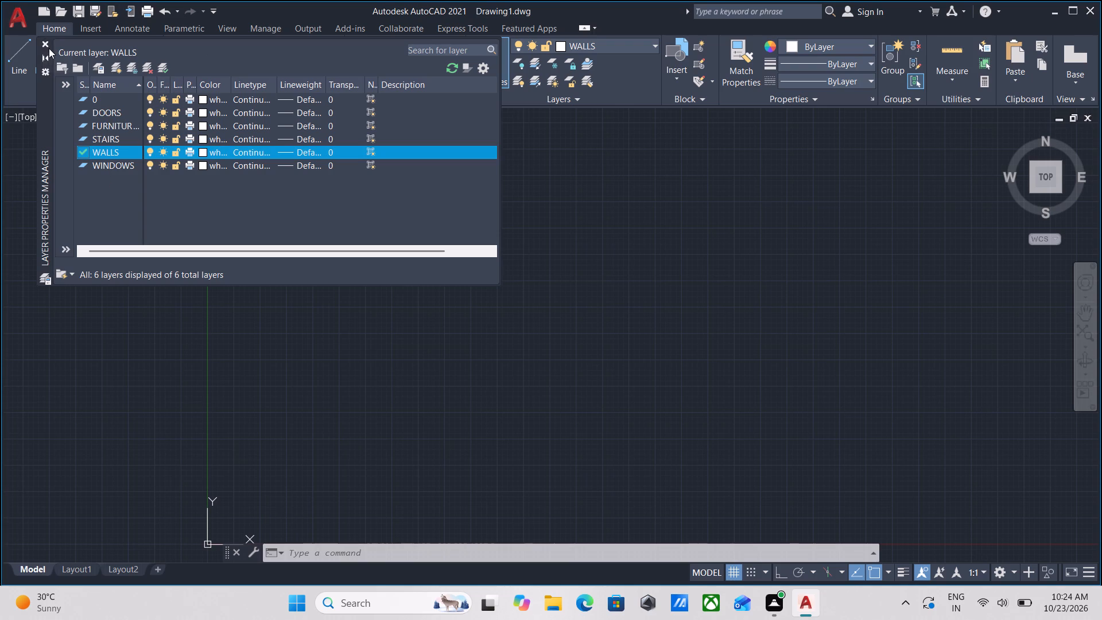
click(49, 41)
Draw a vertical construction line (XLINE) at about X = 53' with Ortho on.
scroll(505, 302, down, 2)
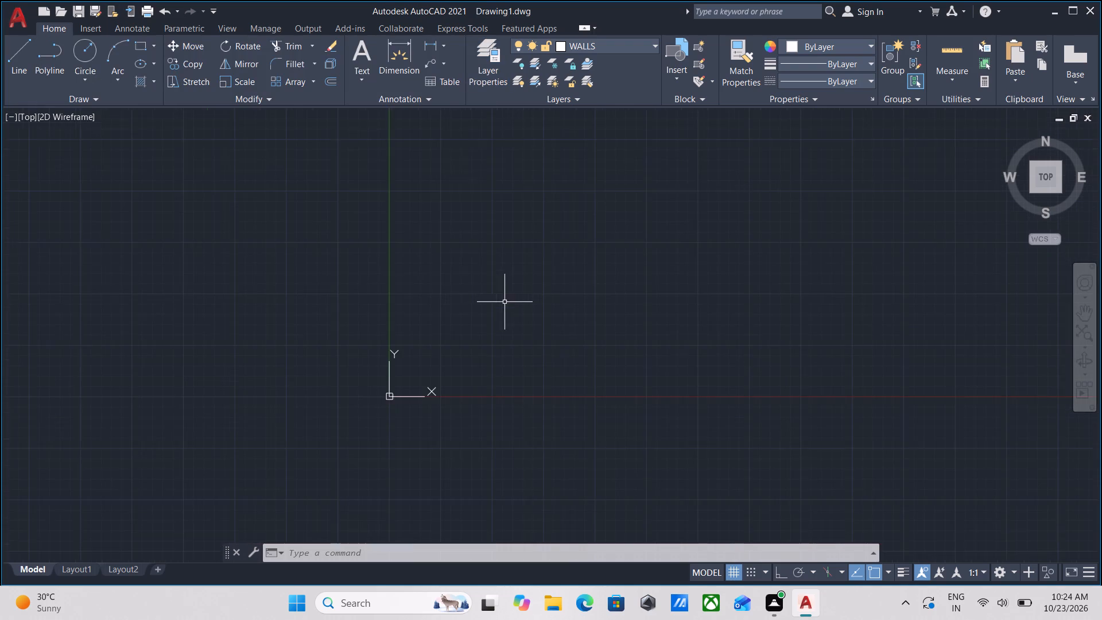
middle_drag(502, 302, 415, 339)
text(XL)
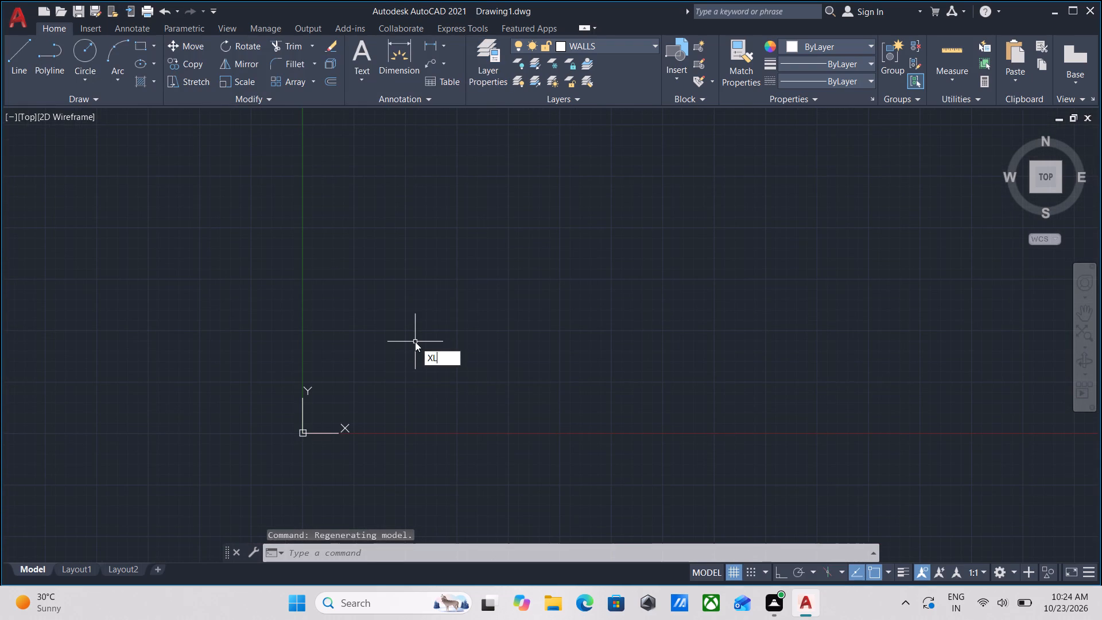
key(Return)
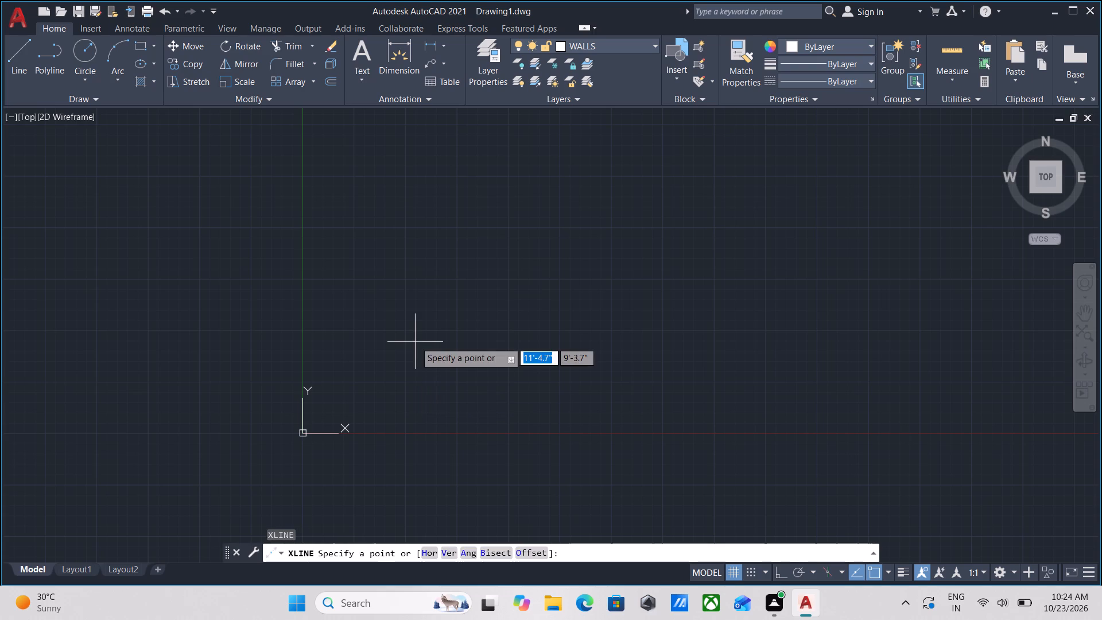
scroll(475, 316, down, 1)
middle_drag(474, 316, 168, 427)
middle_drag(430, 346, 347, 374)
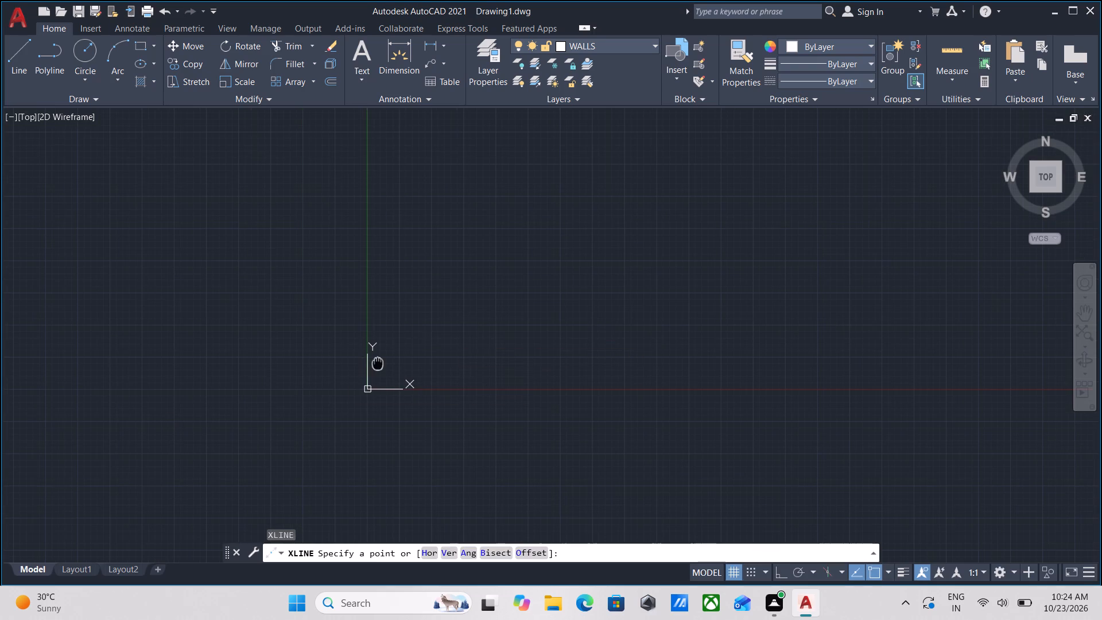
middle_drag(347, 374, 206, 409)
scroll(469, 301, down, 4)
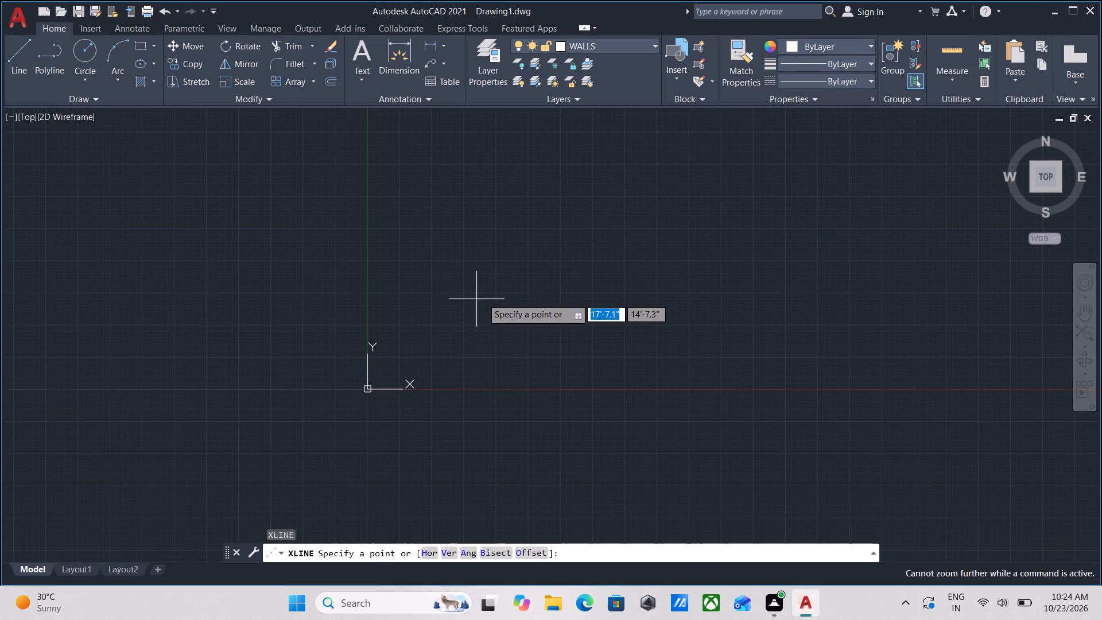
scroll(576, 285, up, 5)
middle_drag(577, 280, 354, 318)
scroll(554, 304, down, 2)
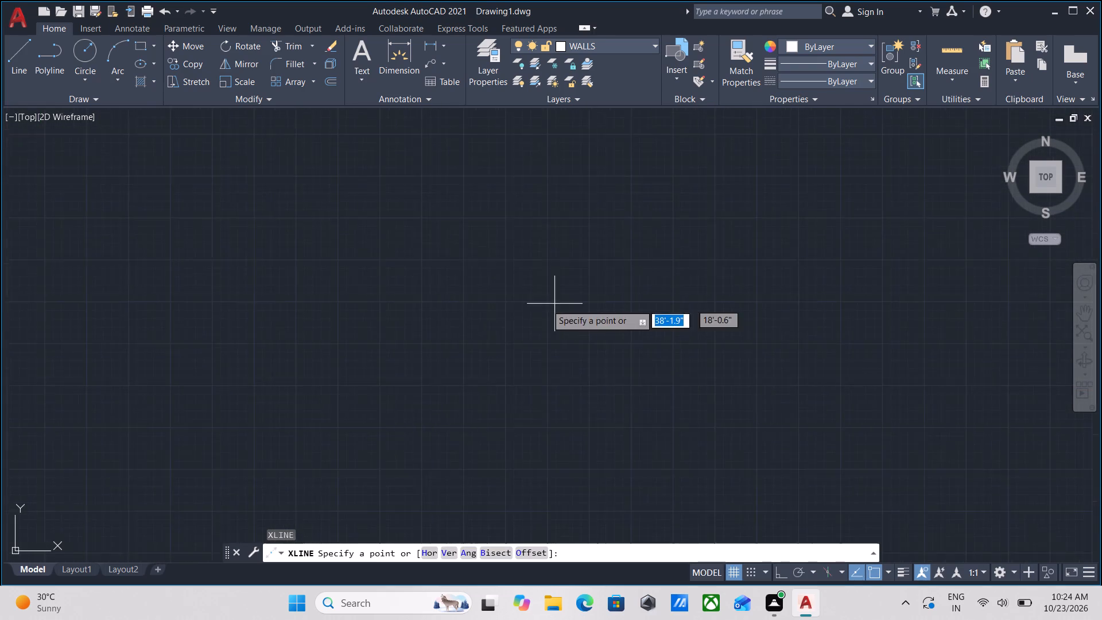
middle_drag(537, 306, 352, 344)
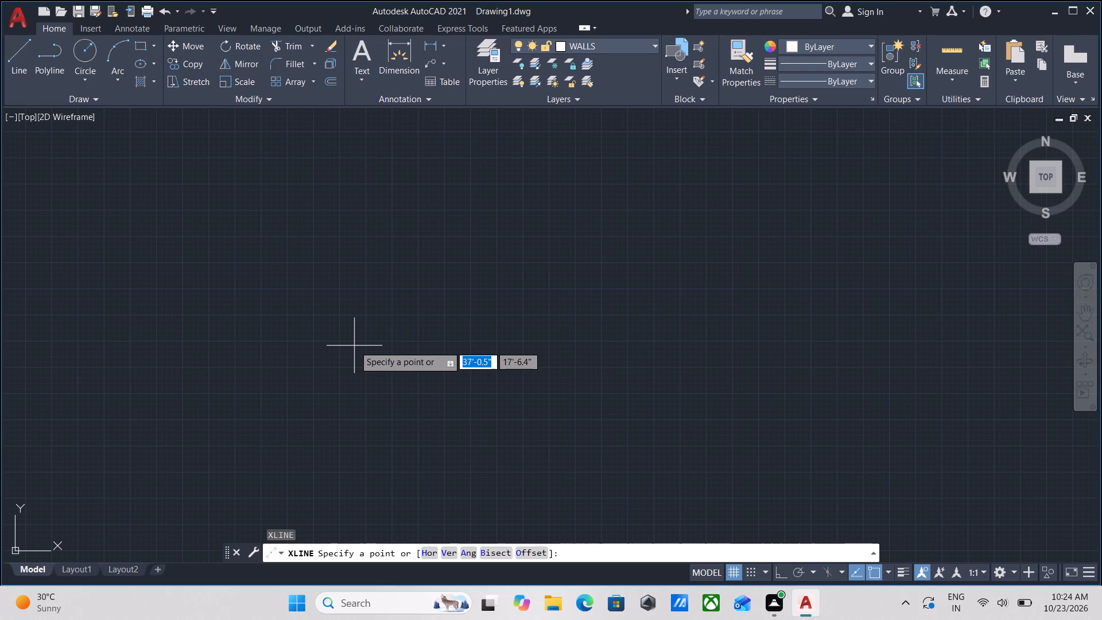
click(754, 287)
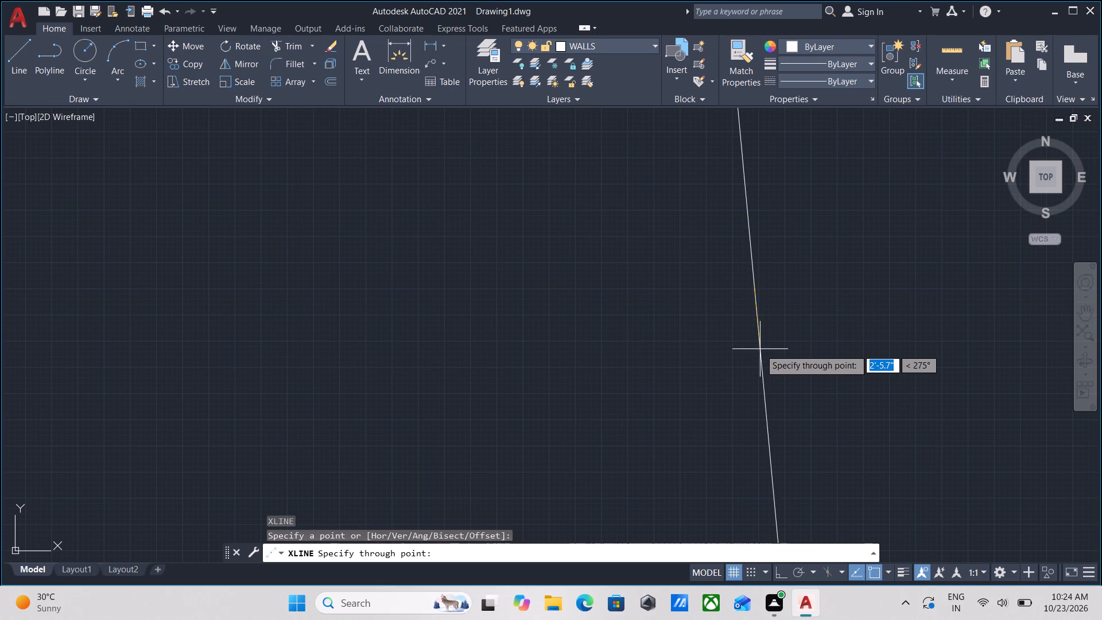
key(F8)
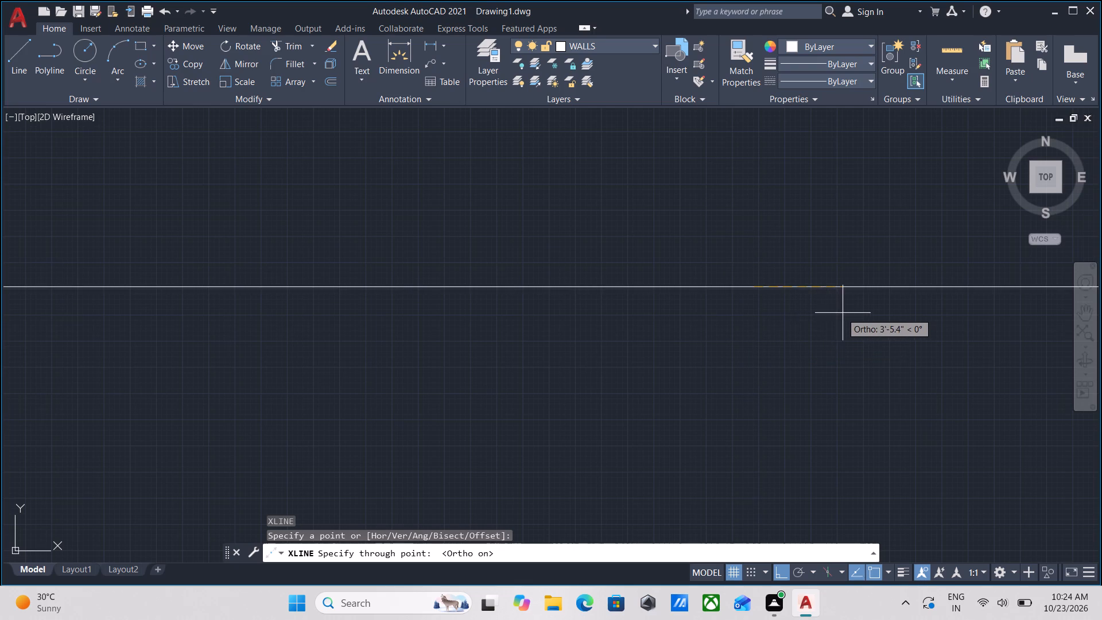
scroll(843, 313, down, 2)
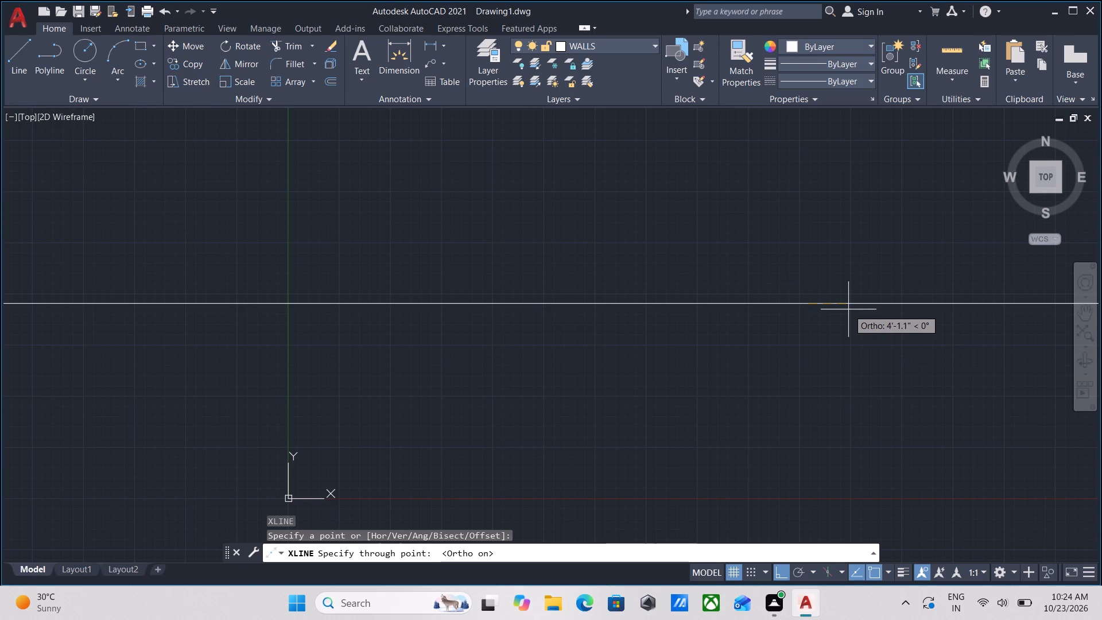
click(814, 339)
key(Escape)
Offset the vertical construction line 9" toward the Y axis to form the wall thickness.
drag(833, 359, 827, 350)
click(760, 274)
key(0)
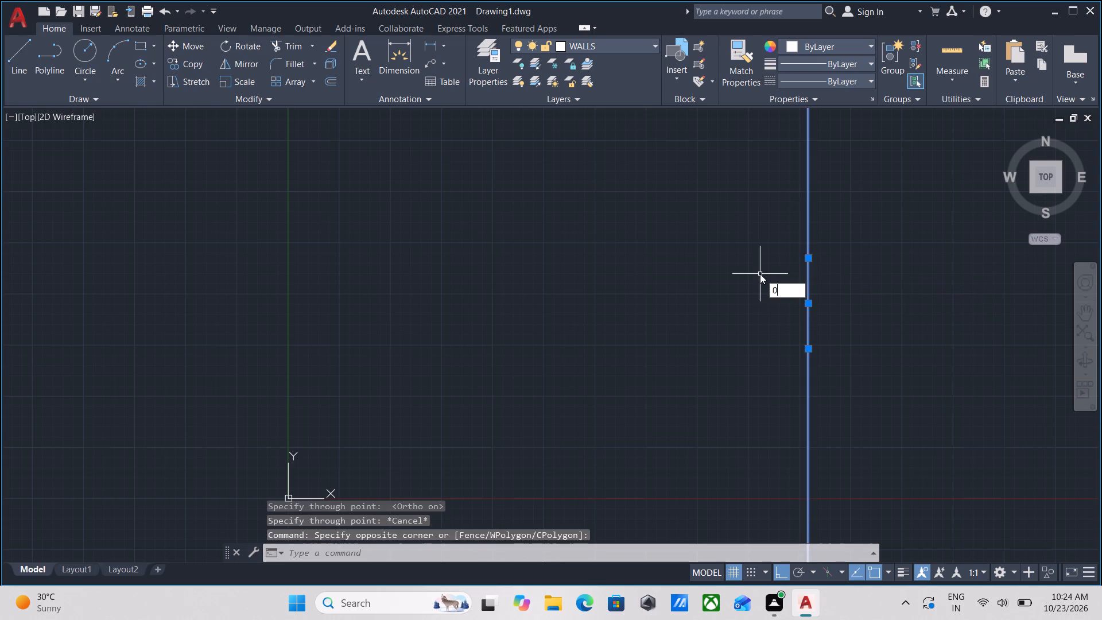
key(BackSpace)
key(o)
key(Return)
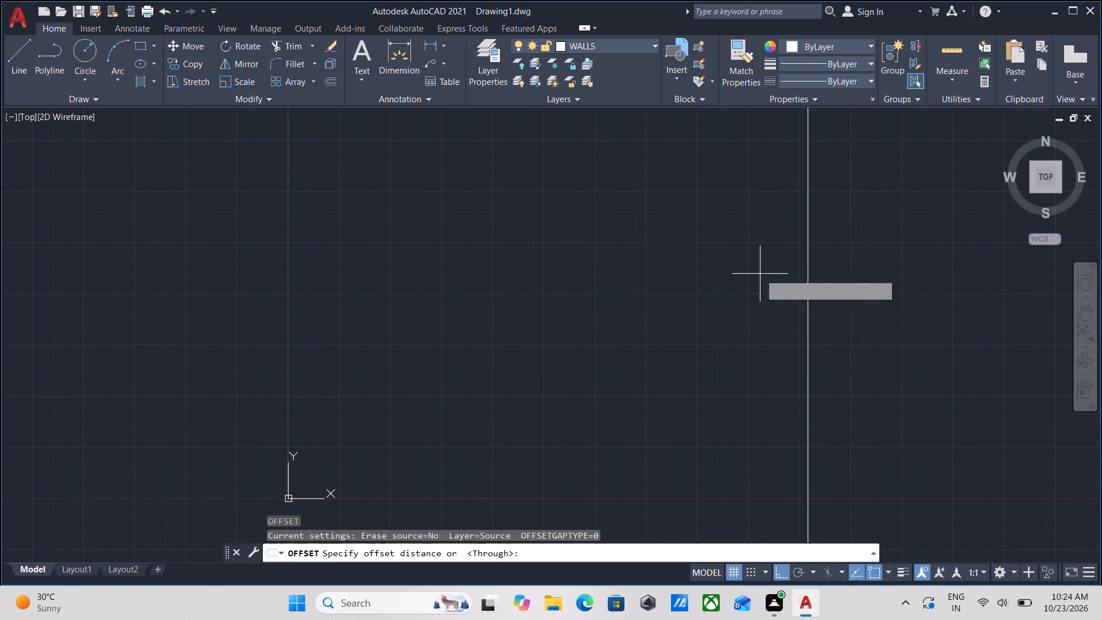
click(806, 299)
click(739, 301)
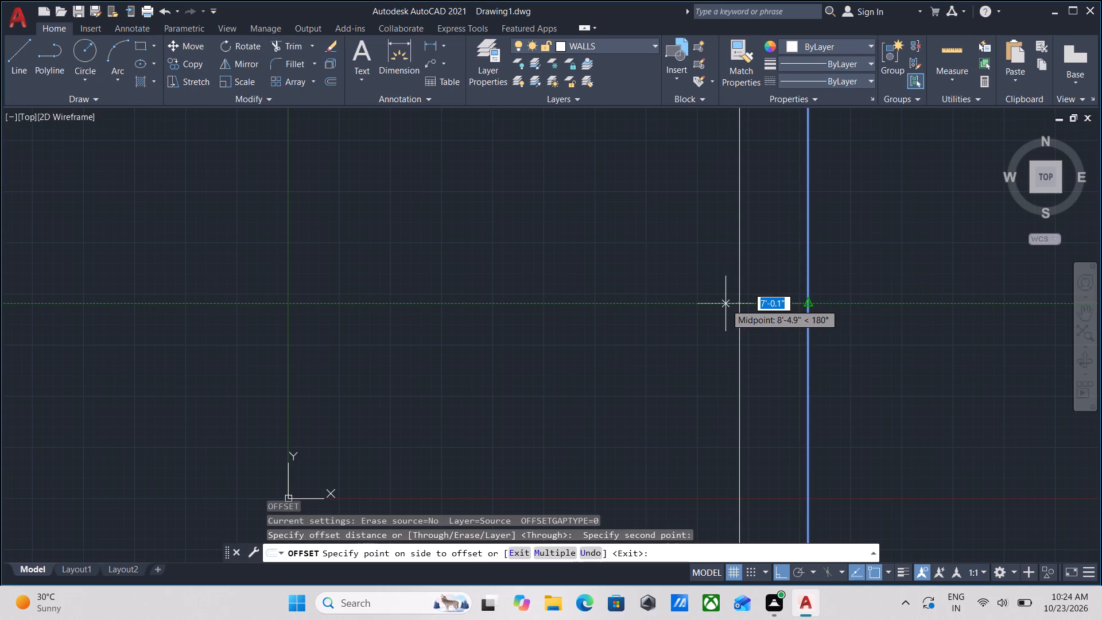
text(9")
key(Return)
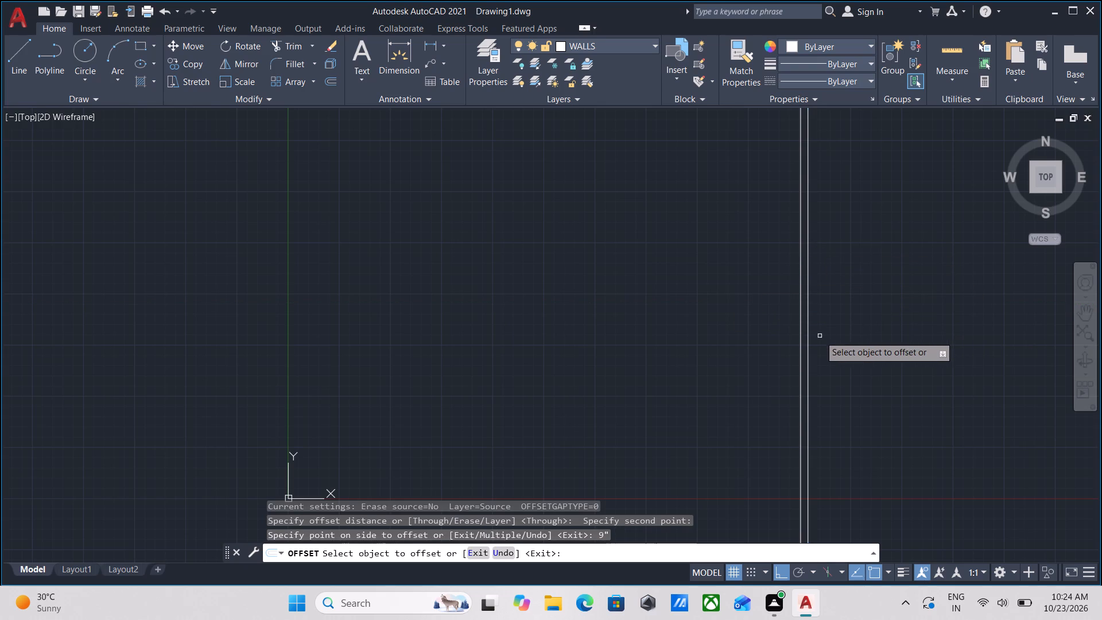
key(Escape)
Draw a horizontal construction line through the outer vertical line at about Y = 12'-2".
text(XL)
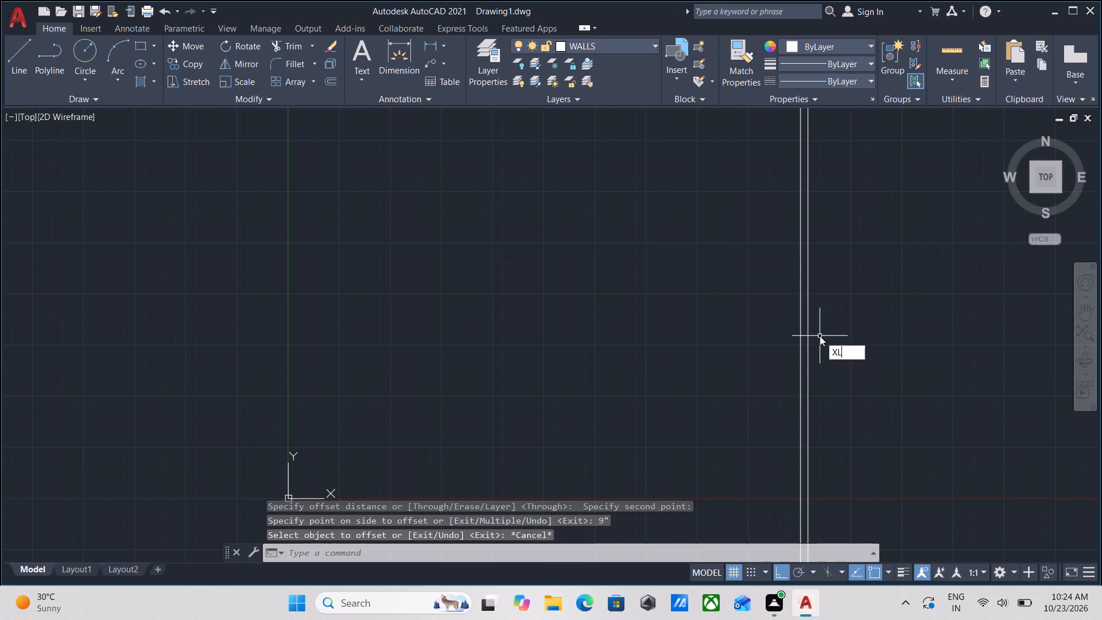
key(Return)
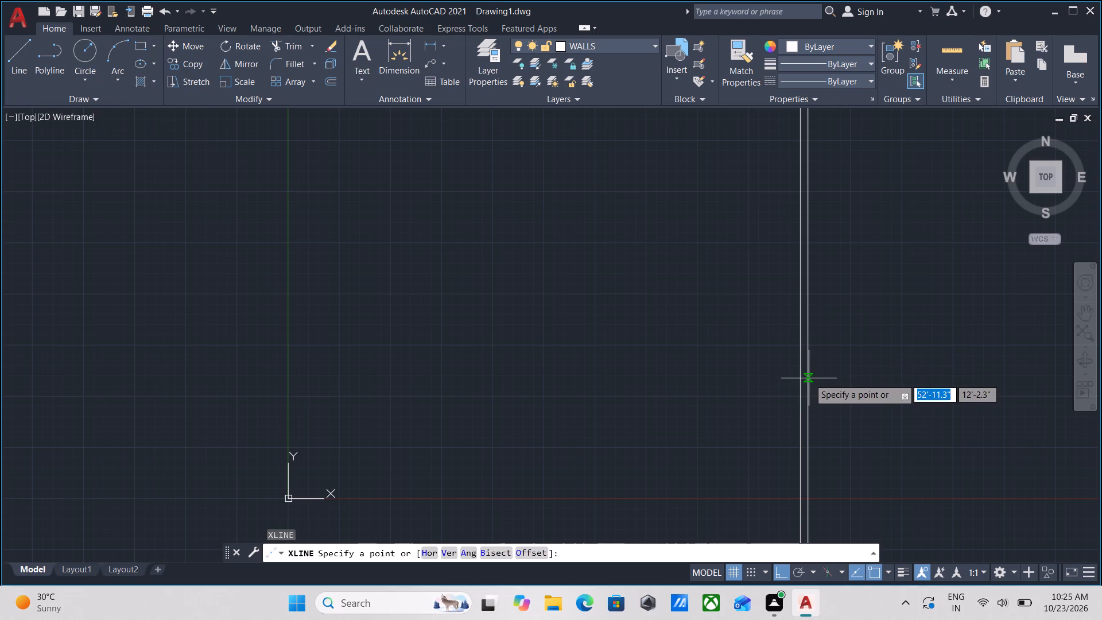
click(809, 378)
click(678, 378)
key(Escape)
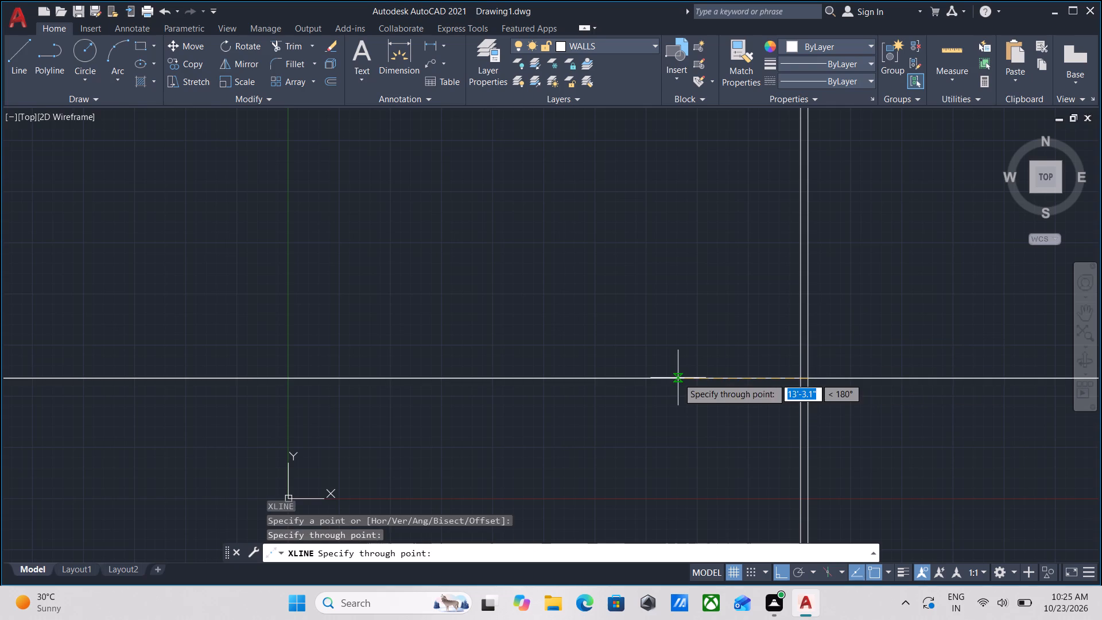
Offset the horizontal construction line 9" upward to form the wall thickness.
click(725, 410)
click(678, 354)
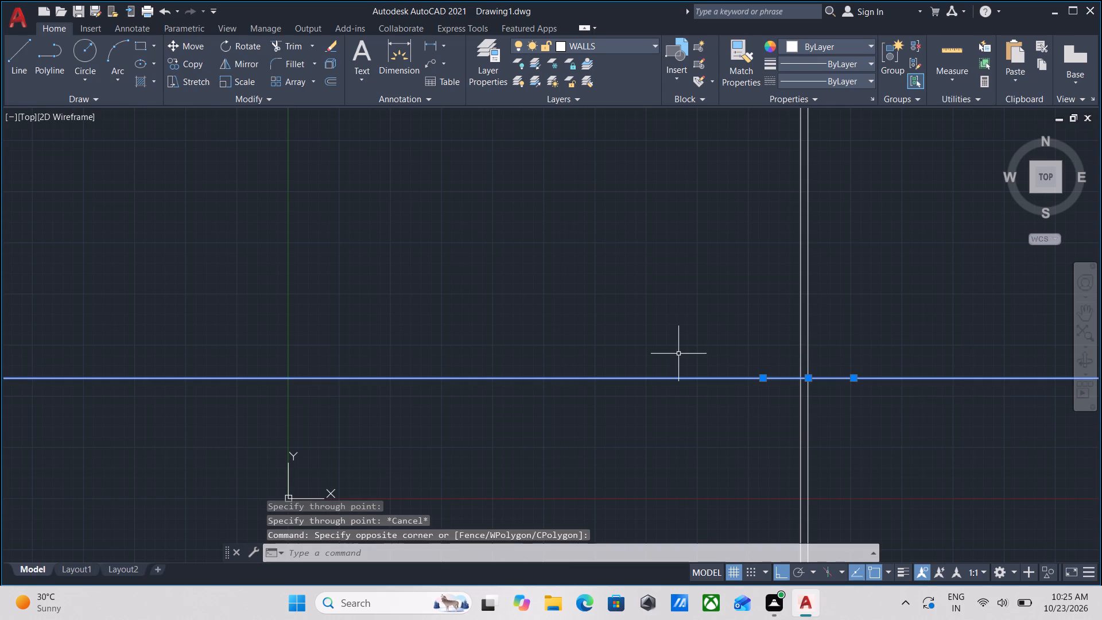
key(o)
key(Return)
click(681, 377)
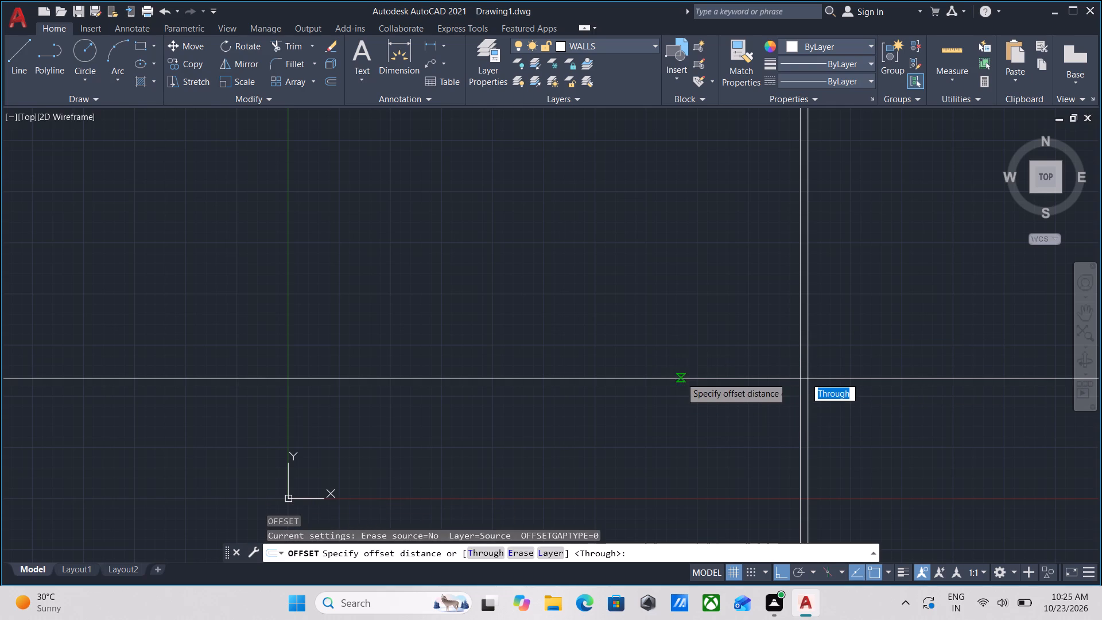
click(672, 335)
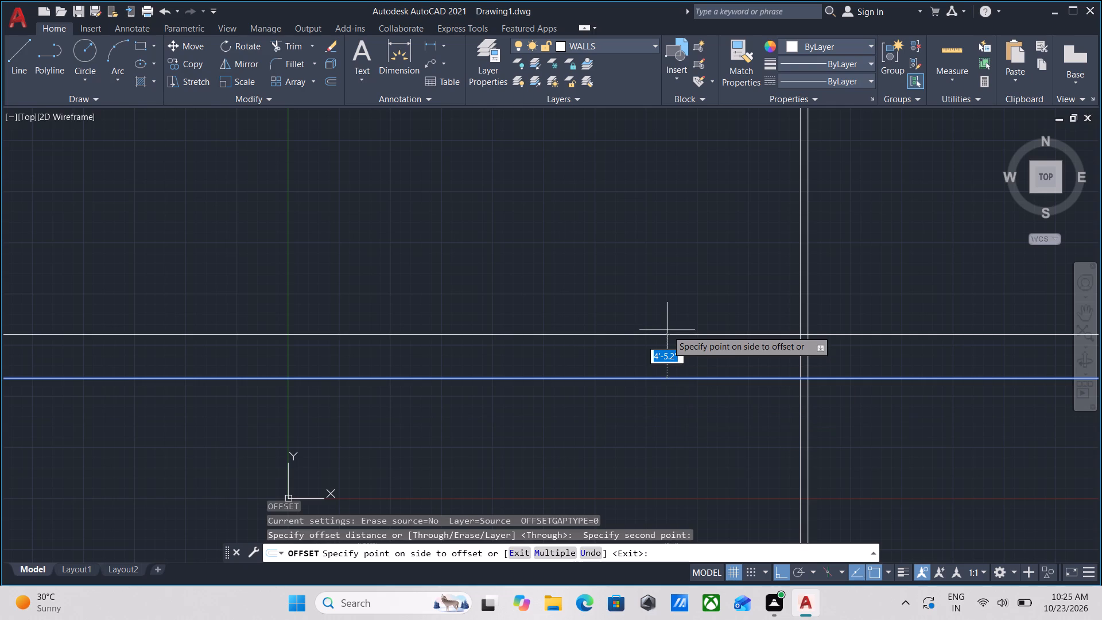
text(9")
key(Return)
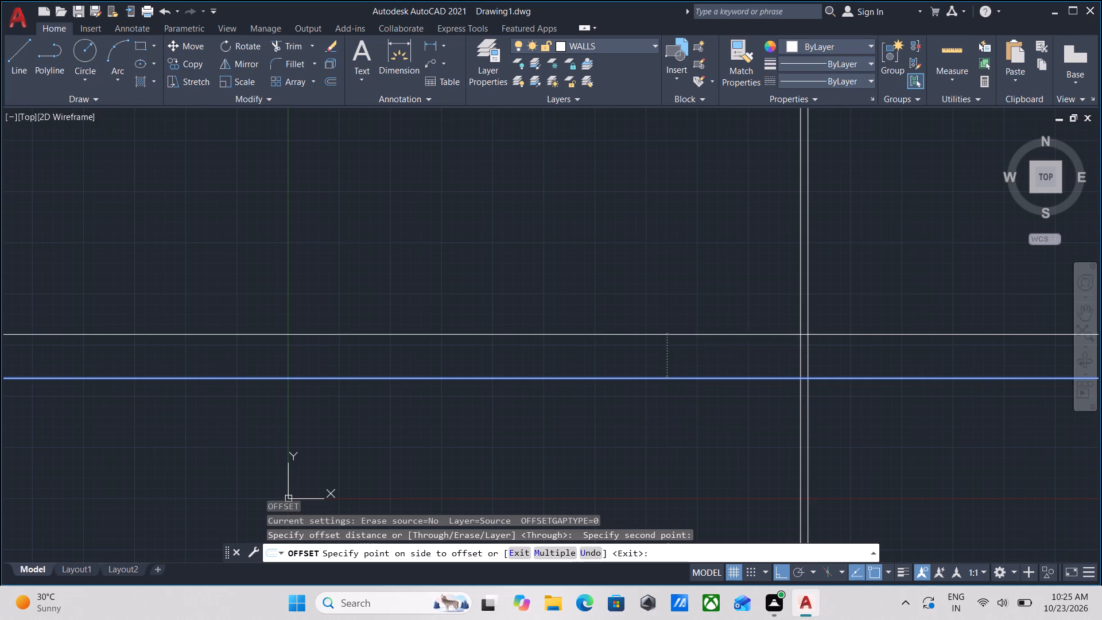
key(Escape)
Offset the inner vertical wall line 11' toward the Y axis to set the room width.
scroll(770, 300, up, 3)
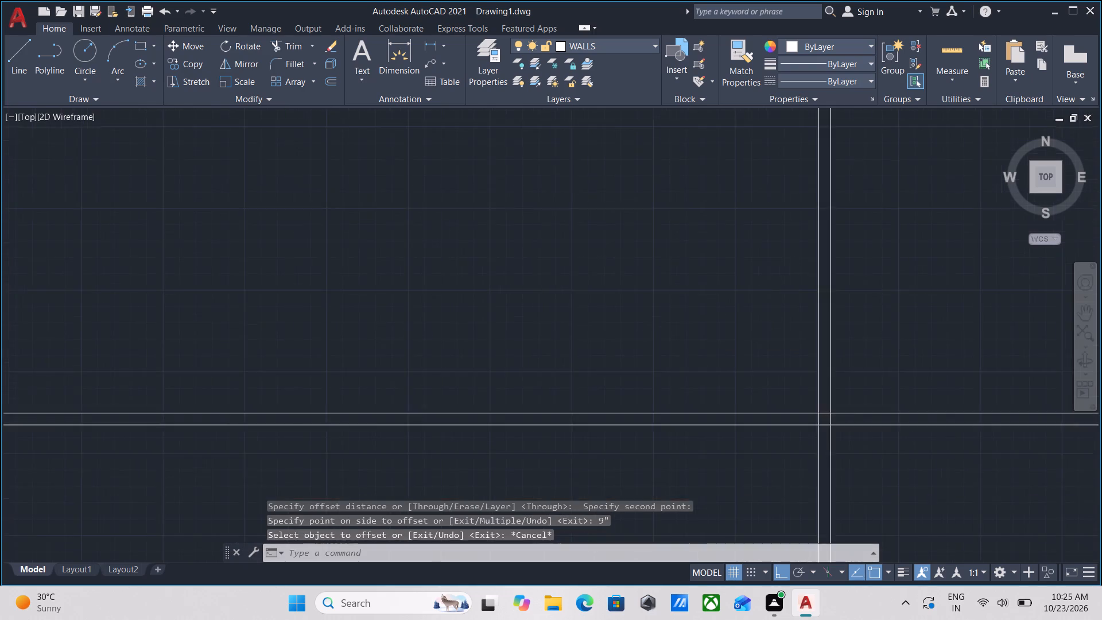
click(909, 377)
click(860, 326)
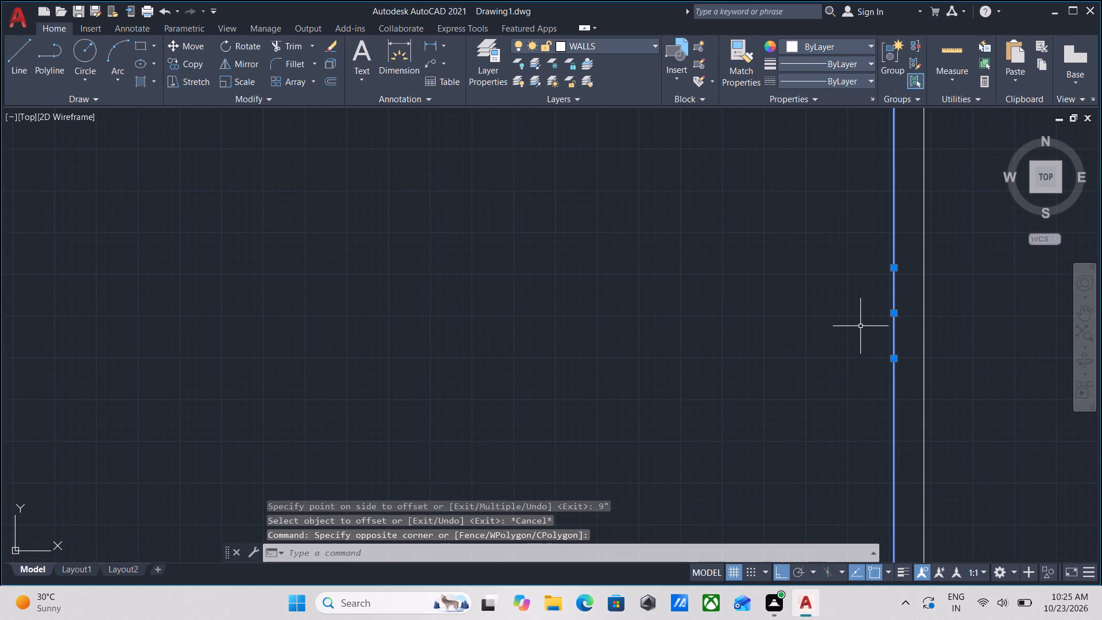
key(o)
key(Return)
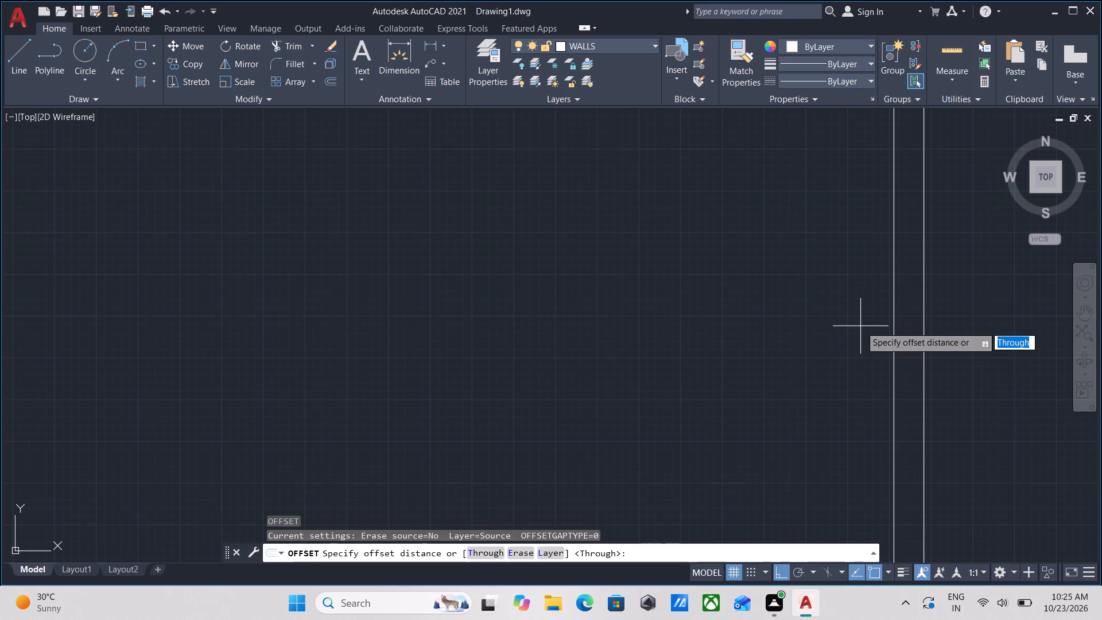
scroll(860, 326, down, 1)
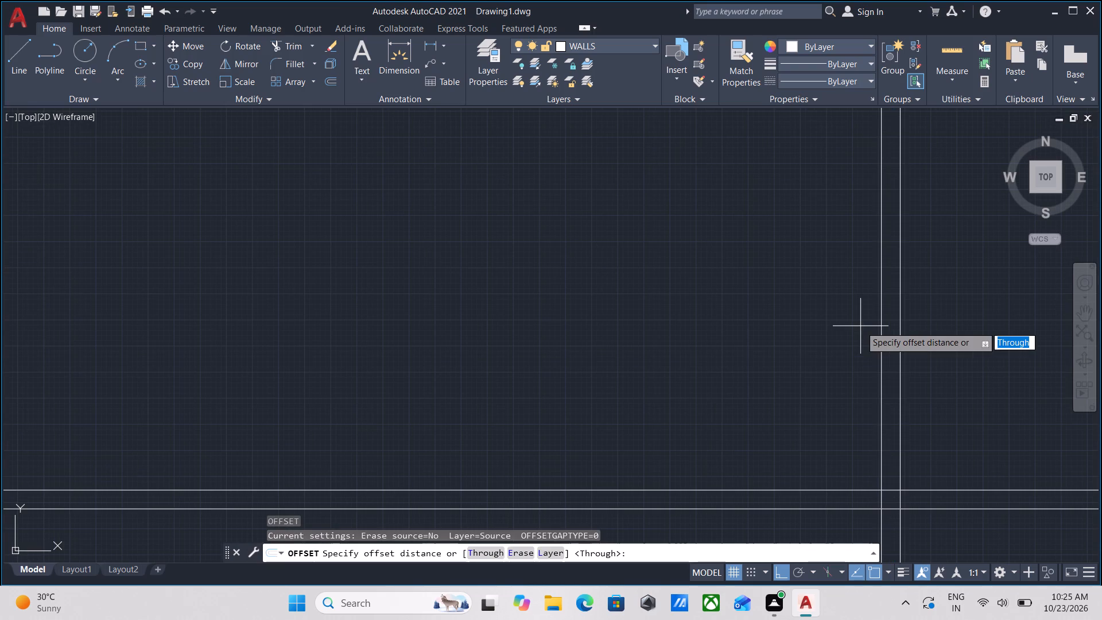
scroll(860, 326, down, 1)
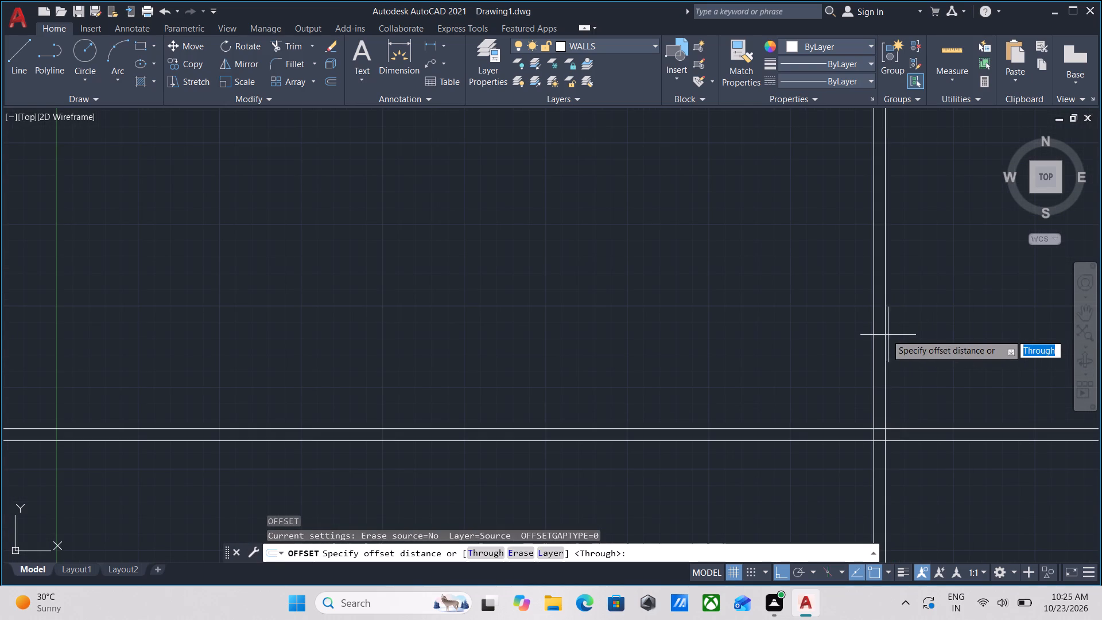
click(872, 324)
click(771, 327)
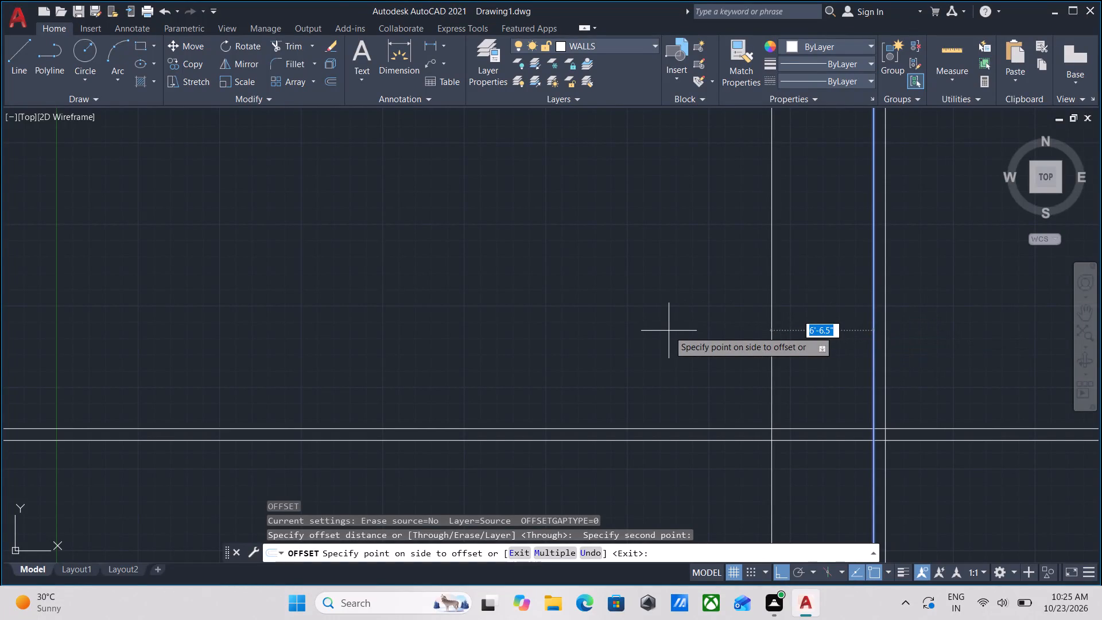
text(11)
key(apostrophe)
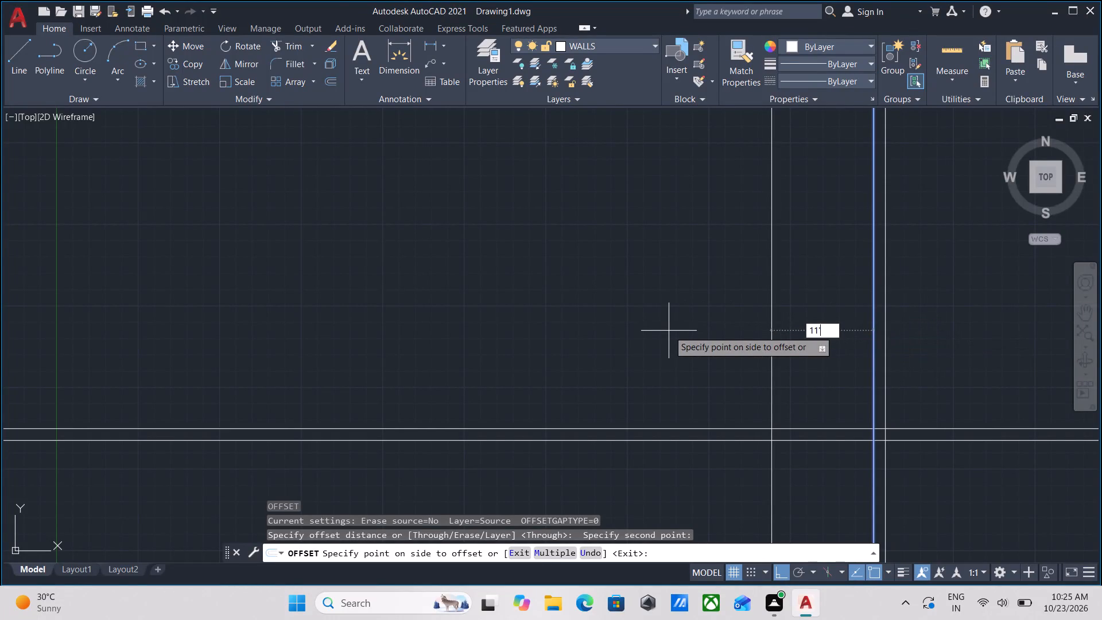
key(Return)
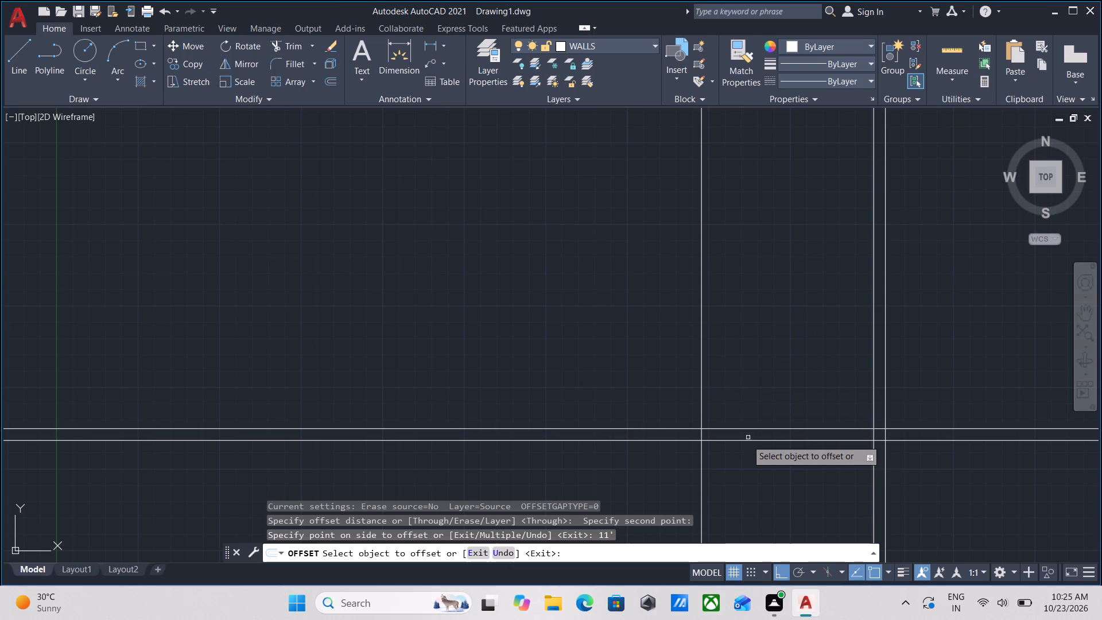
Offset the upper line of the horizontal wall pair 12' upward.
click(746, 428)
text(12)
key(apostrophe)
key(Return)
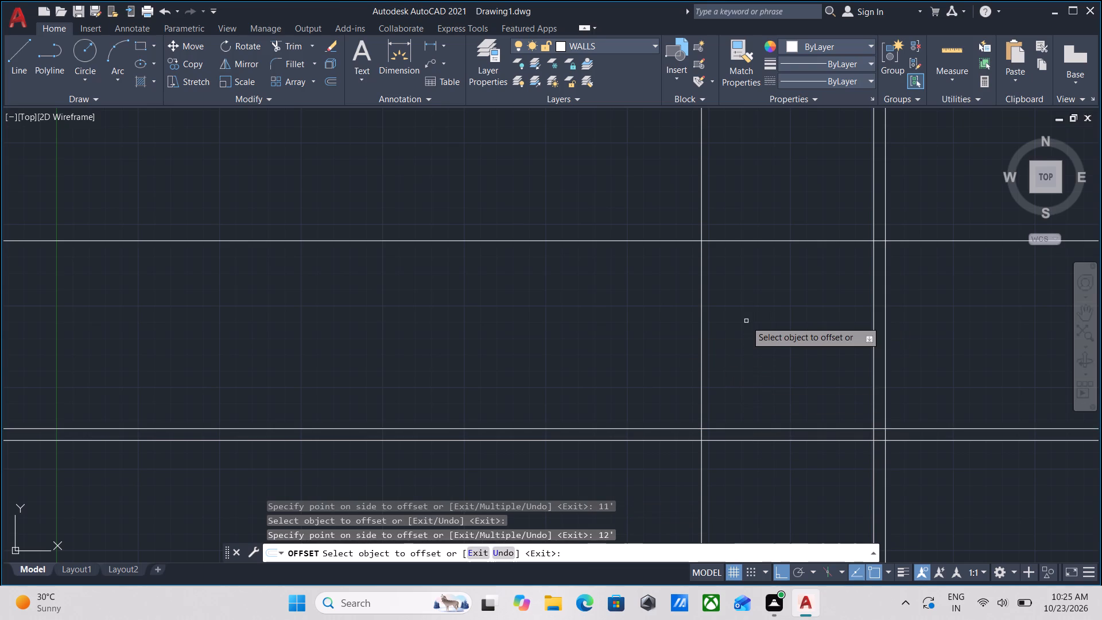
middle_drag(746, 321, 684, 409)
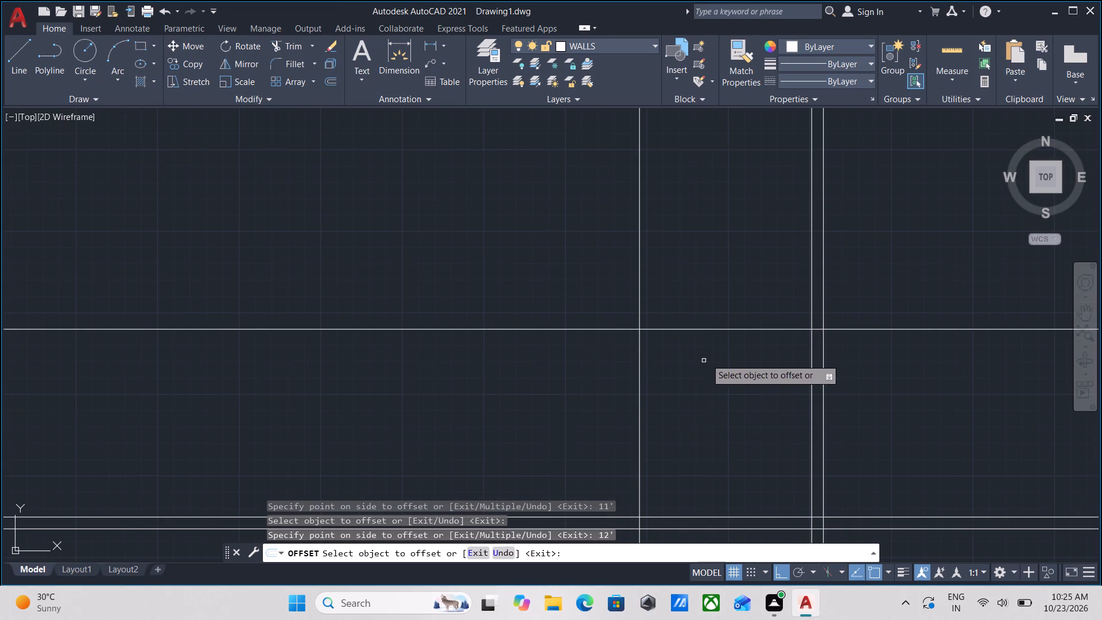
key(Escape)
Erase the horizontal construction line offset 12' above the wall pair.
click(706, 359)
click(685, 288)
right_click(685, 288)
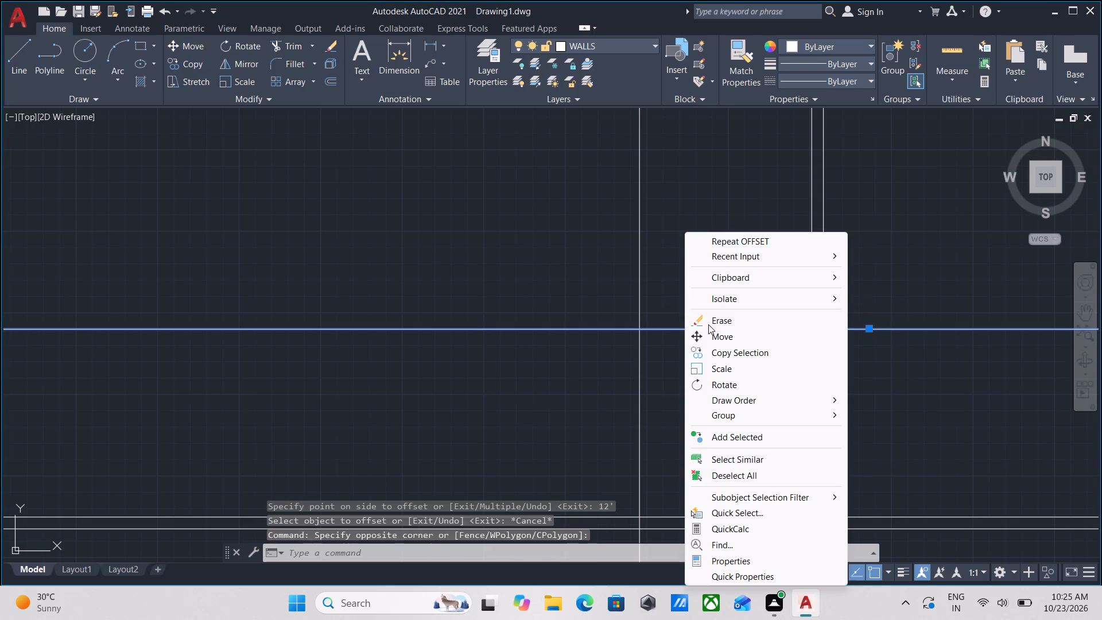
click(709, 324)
Offset the upper line of the bottom horizontal wall pair 13' upward.
click(701, 520)
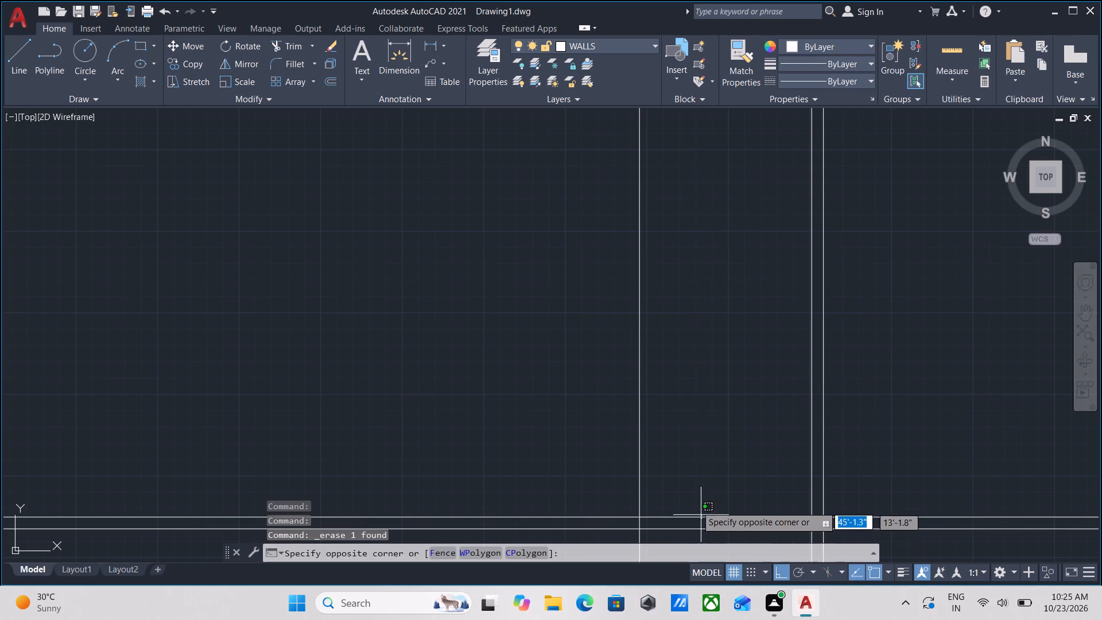
click(696, 505)
key(o)
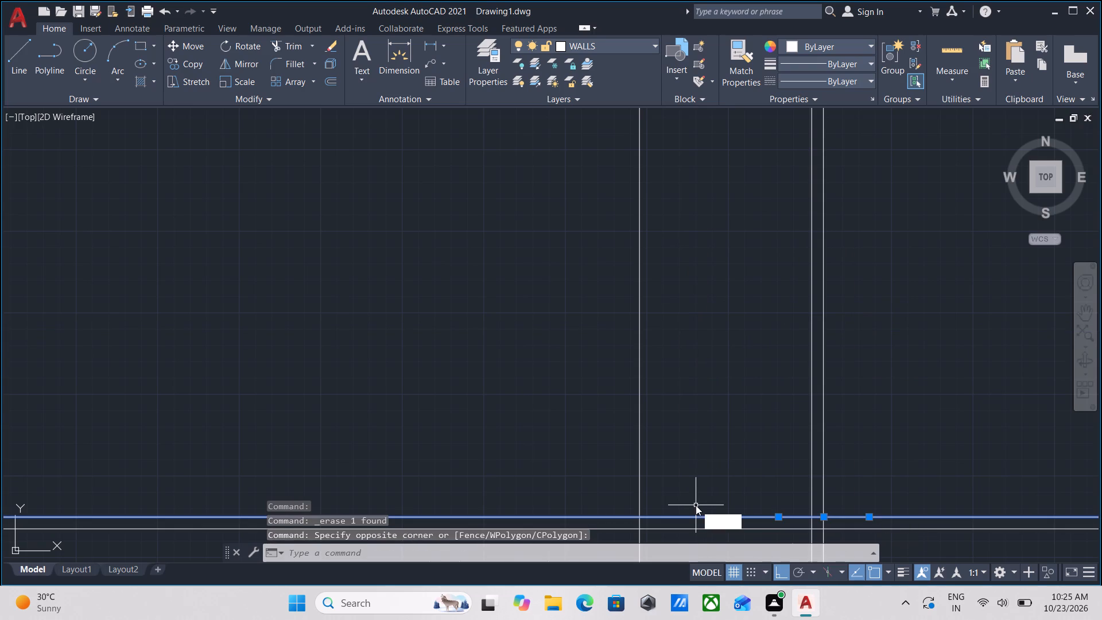
key(Return)
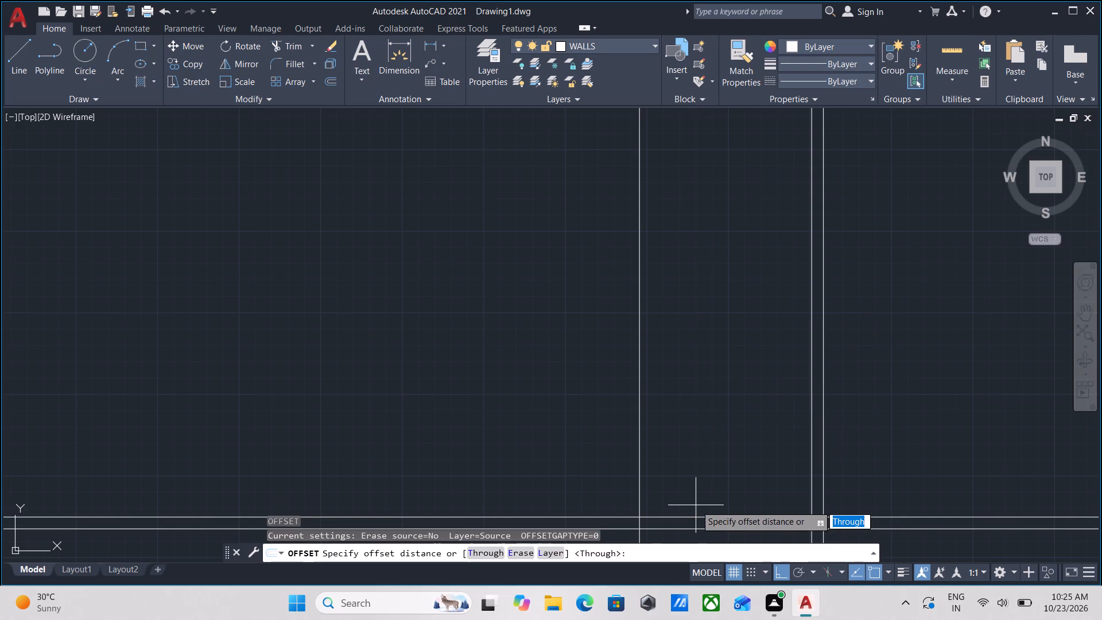
click(696, 514)
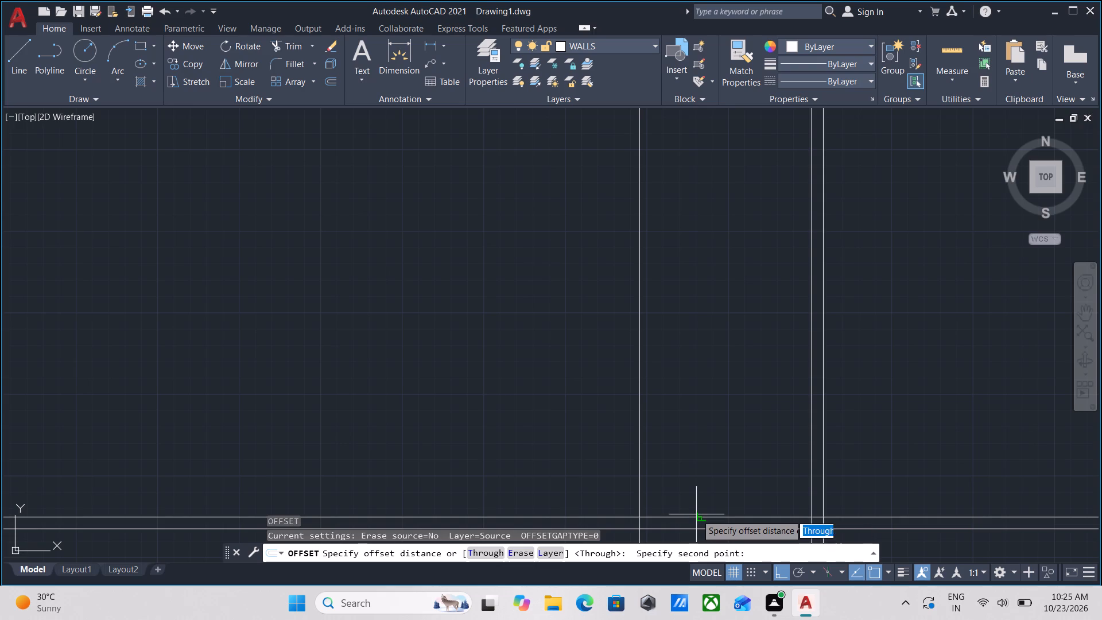
click(680, 311)
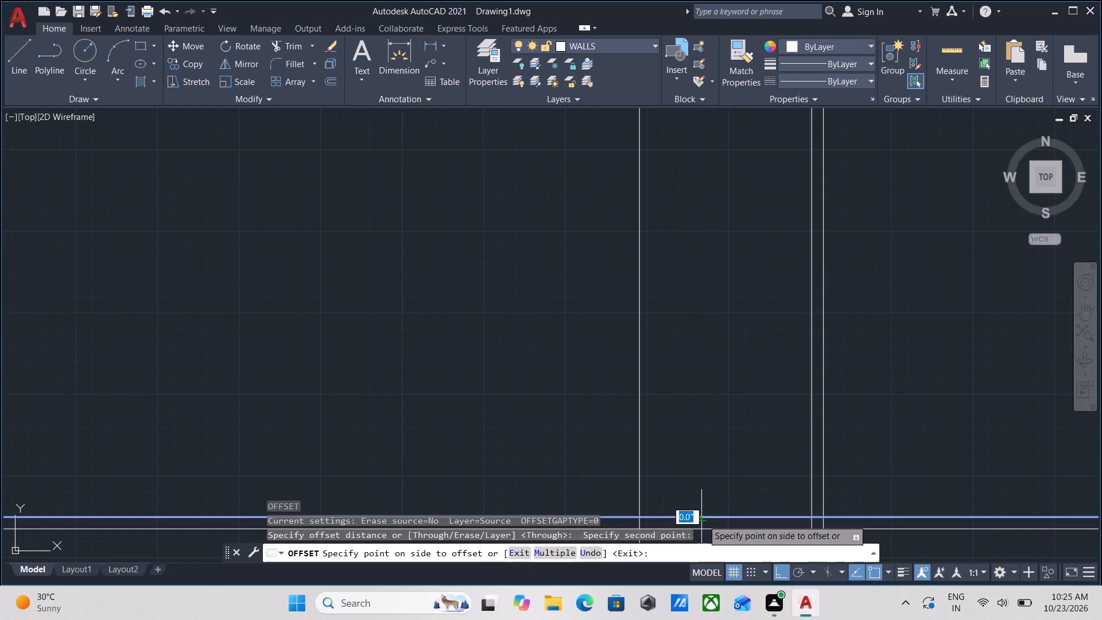
text(13')
key(Return)
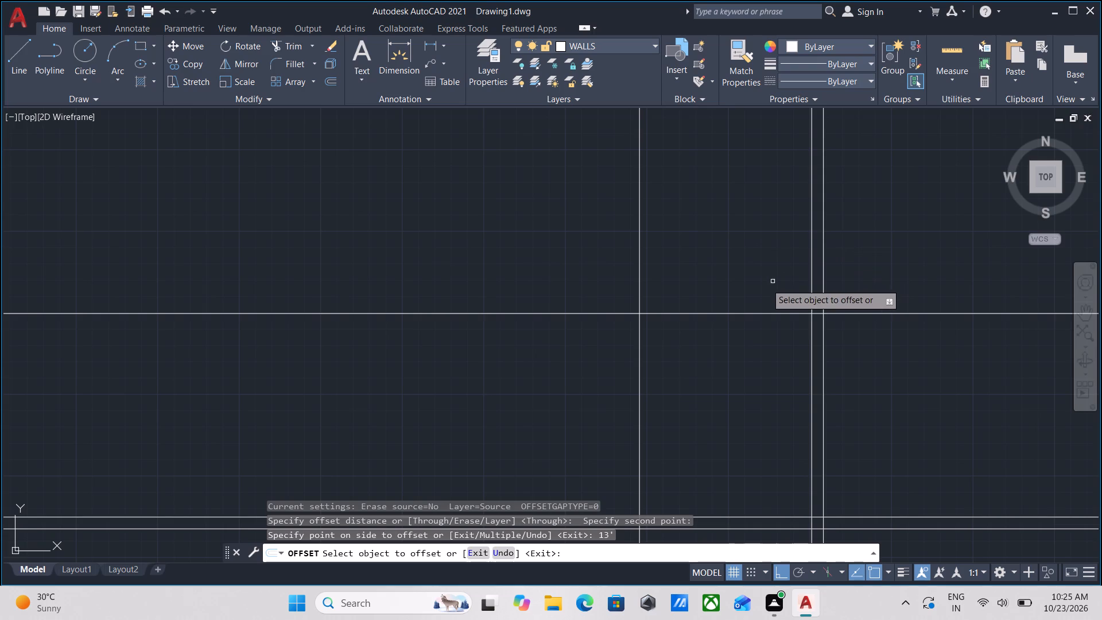
Offset the horizontal line at the 13' spacing 9" upward to form the wall thickness.
click(750, 313)
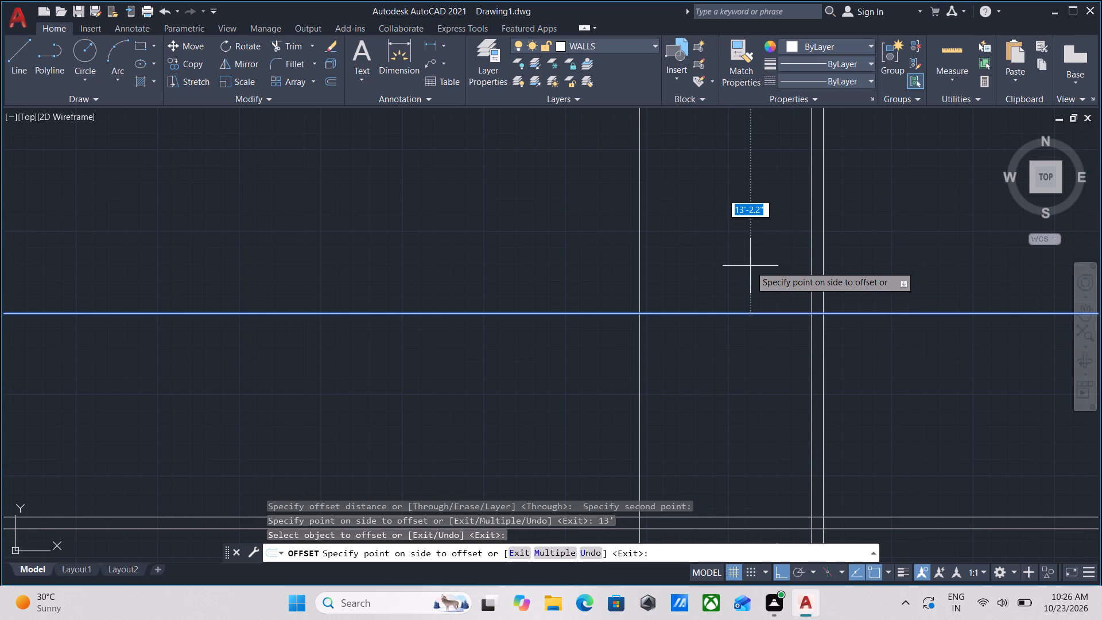
key(9)
key(shift+quotedbl)
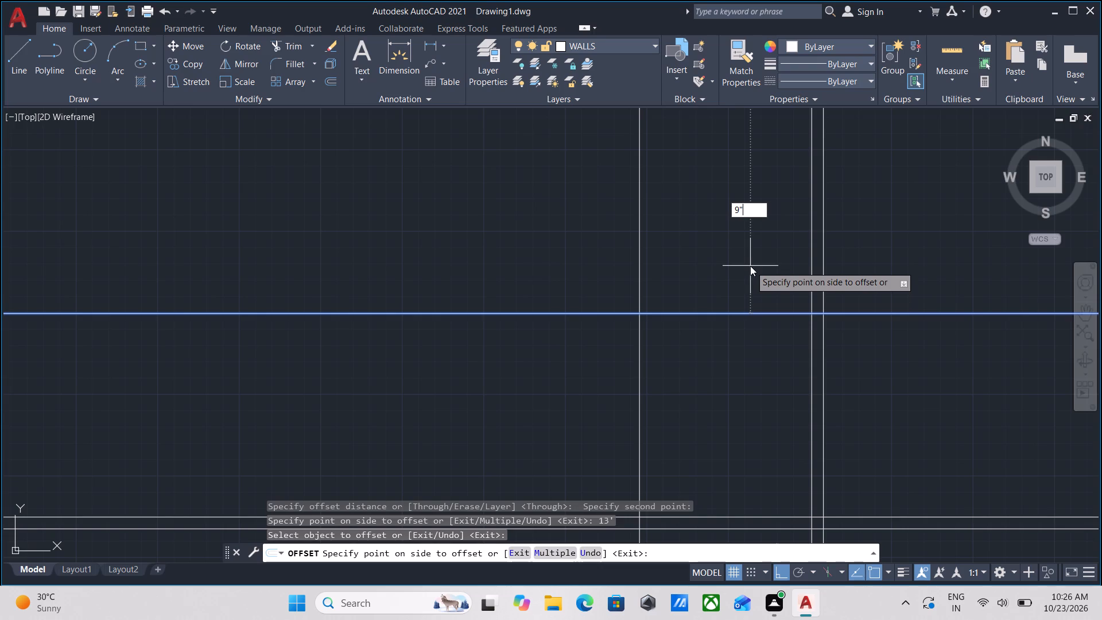
key(Return)
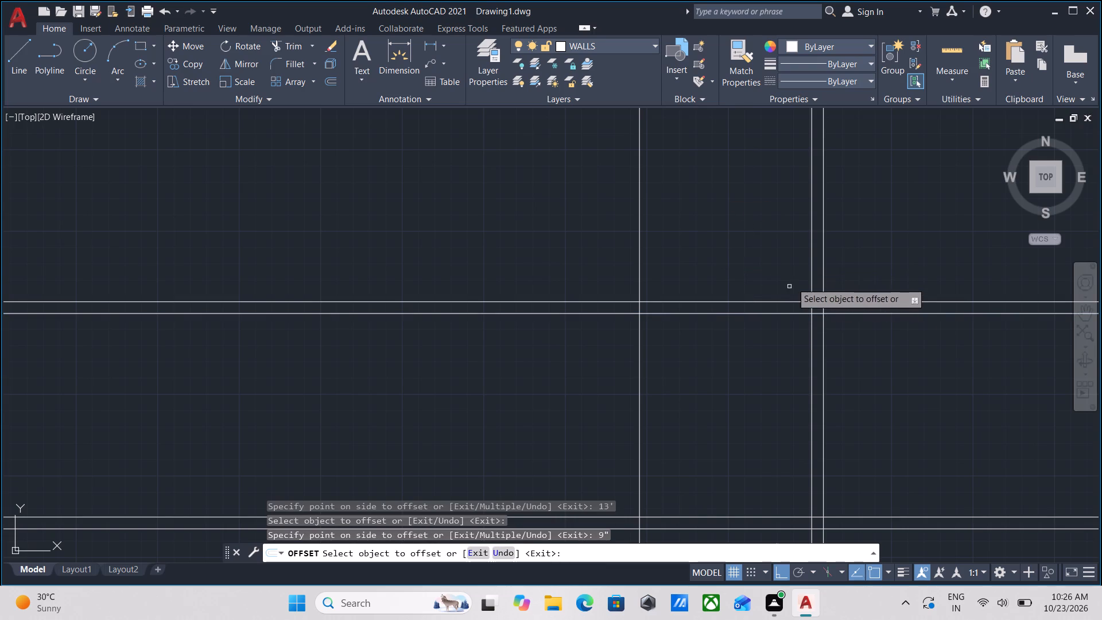
Offset the upper line of the second 9" horizontal wall 7' upward.
click(747, 301)
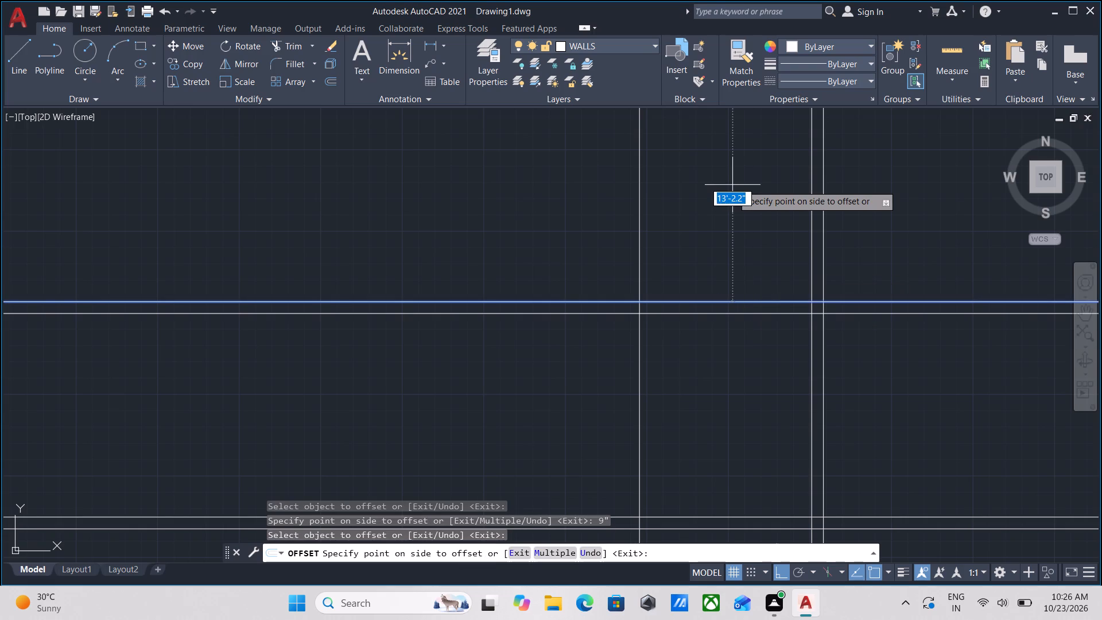
text(7')
key(Return)
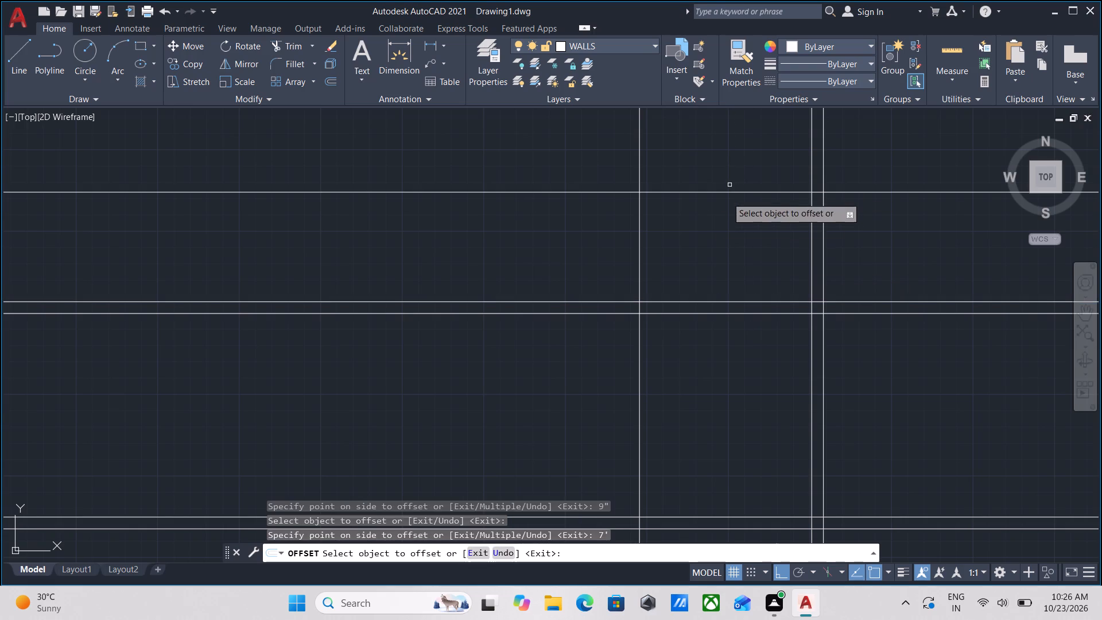
Offset the horizontal line at the 7' spacing 4.5" upward to form a thin partition wall.
middle_drag(708, 216, 423, 415)
scroll(423, 415, up, 1)
scroll(500, 323, down, 1)
middle_drag(500, 323, 455, 475)
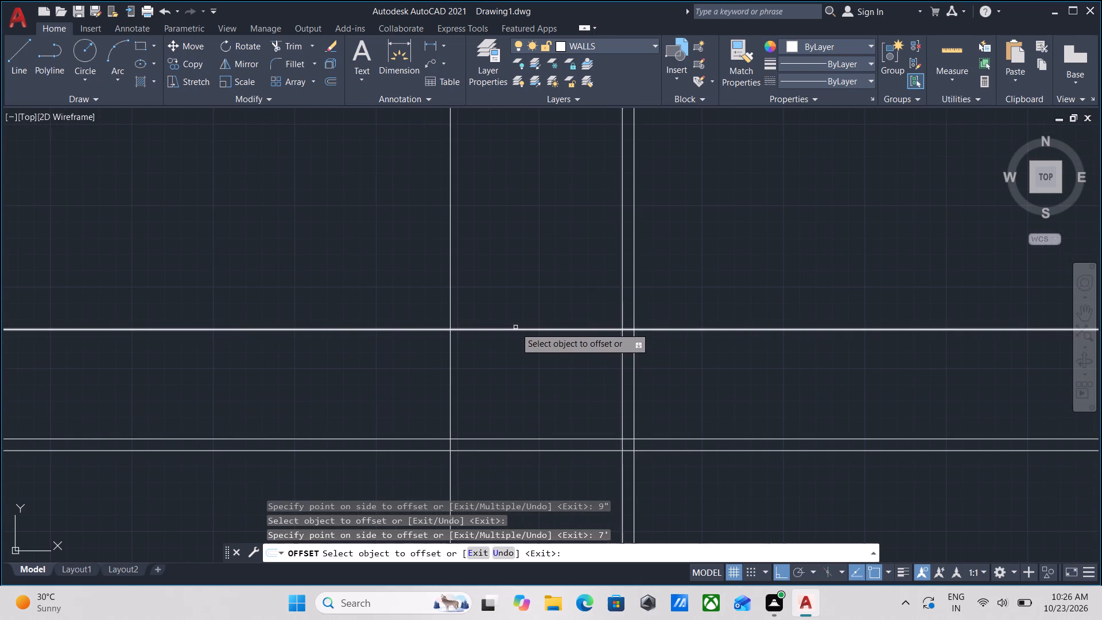
click(515, 328)
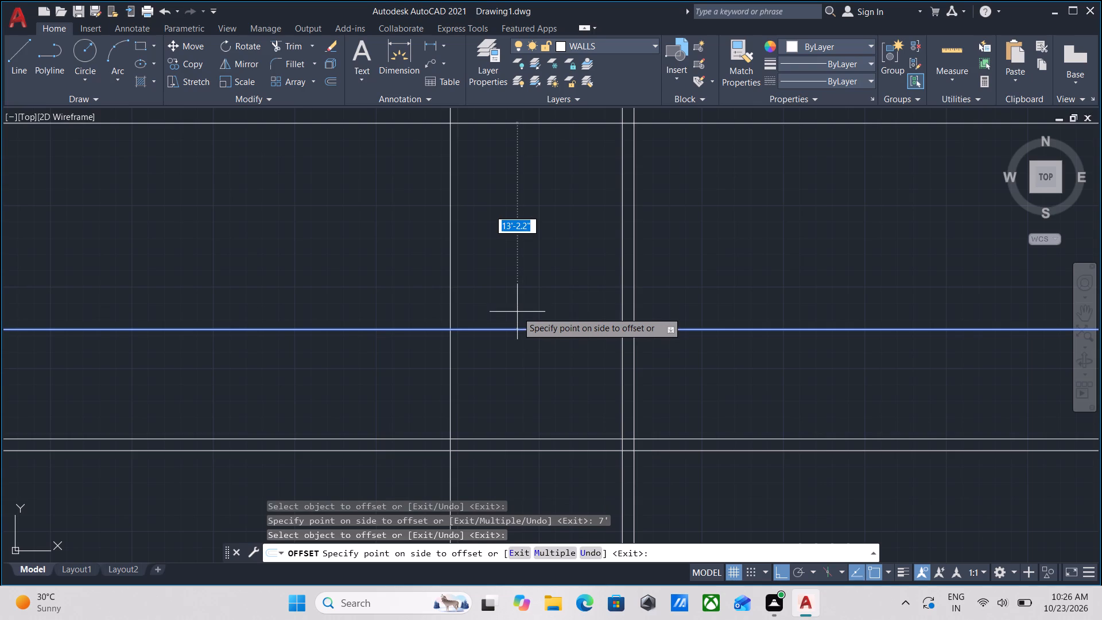
text(4.5)
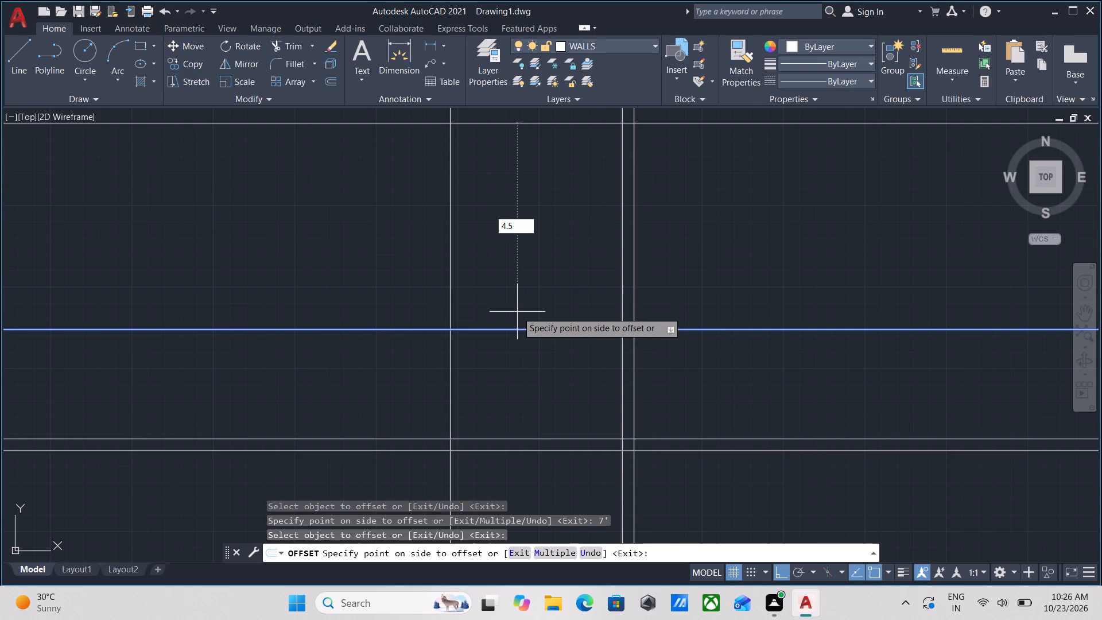
key(Return)
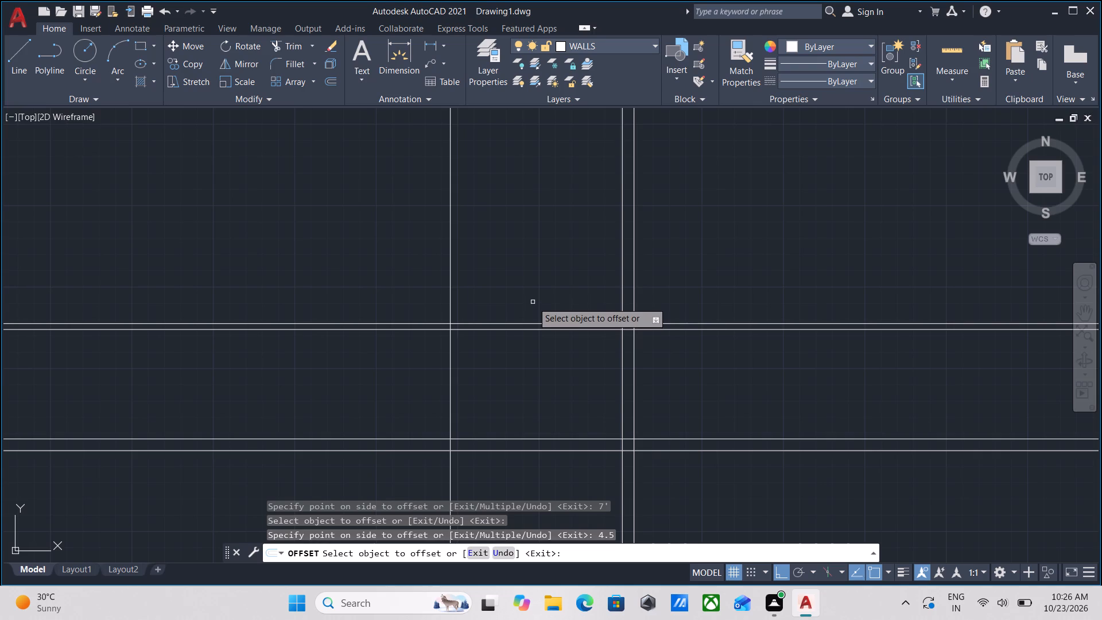
Offset the upper line of the 4.5" horizontal partition wall 6' upward.
click(530, 322)
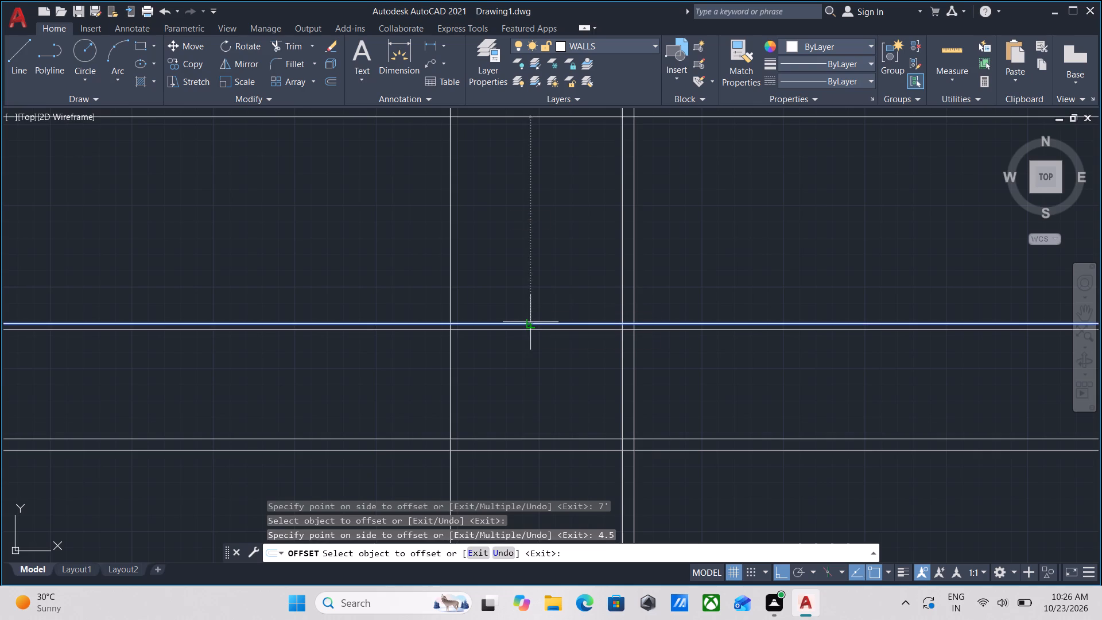
key(5)
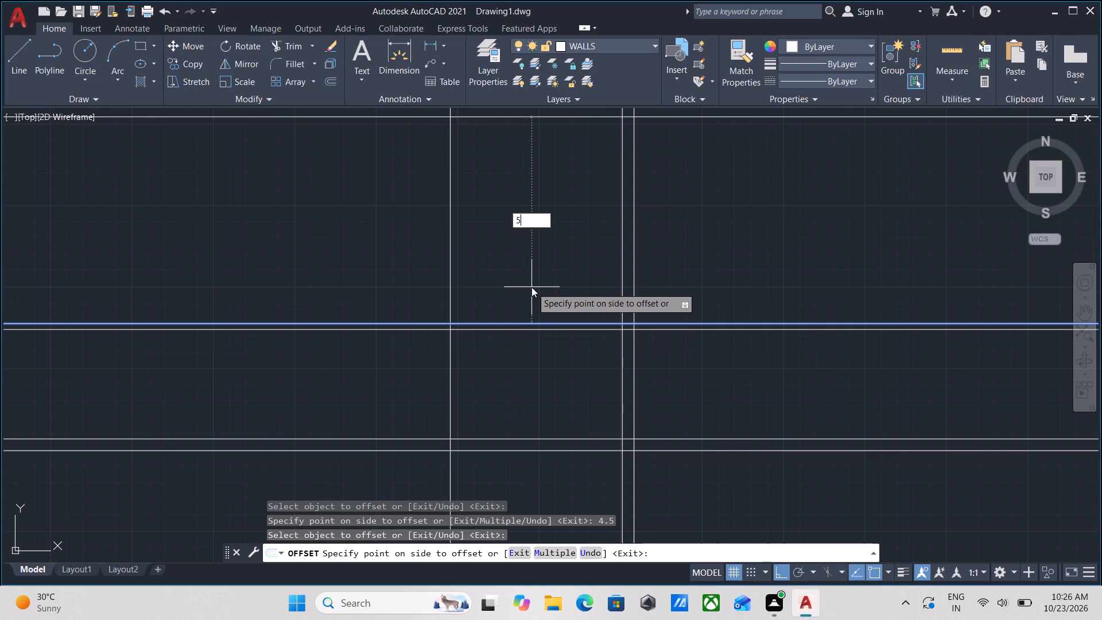
key(BackSpace)
key(6)
key(apostrophe)
key(Return)
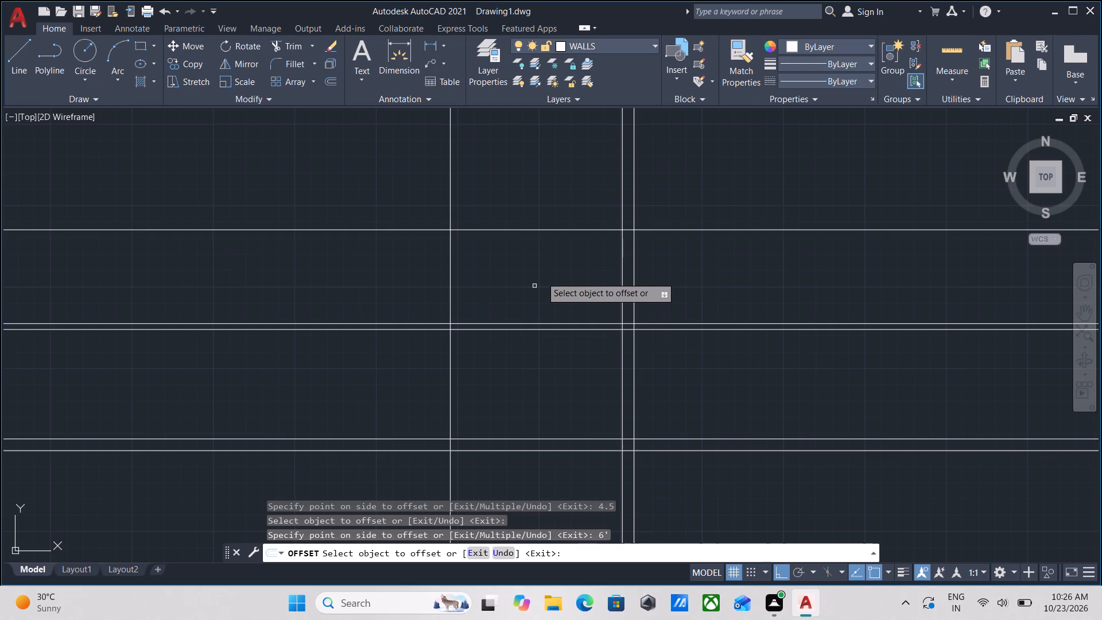
Offset the topmost horizontal line, at the 6' spacing, 4.5" upward to form another partition wall.
middle_drag(542, 277, 552, 533)
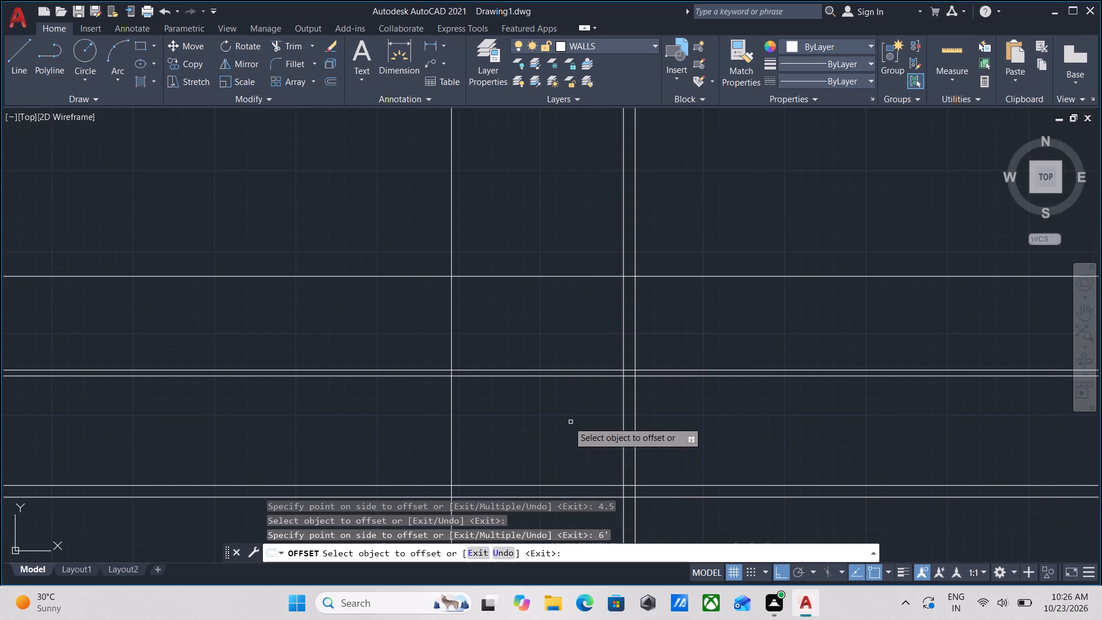
click(518, 275)
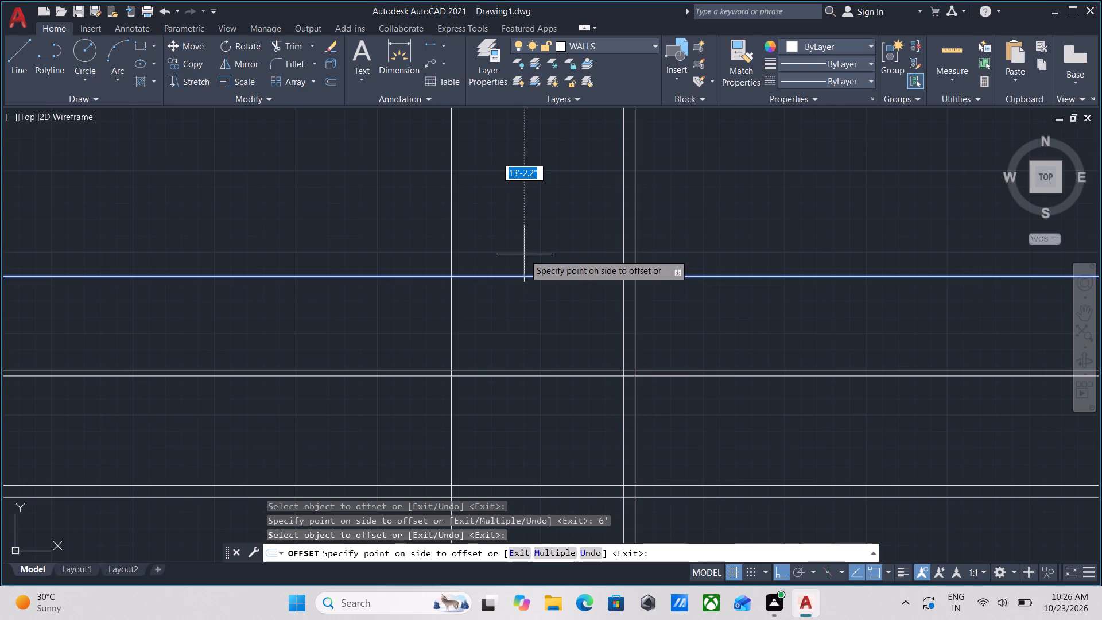
key(4)
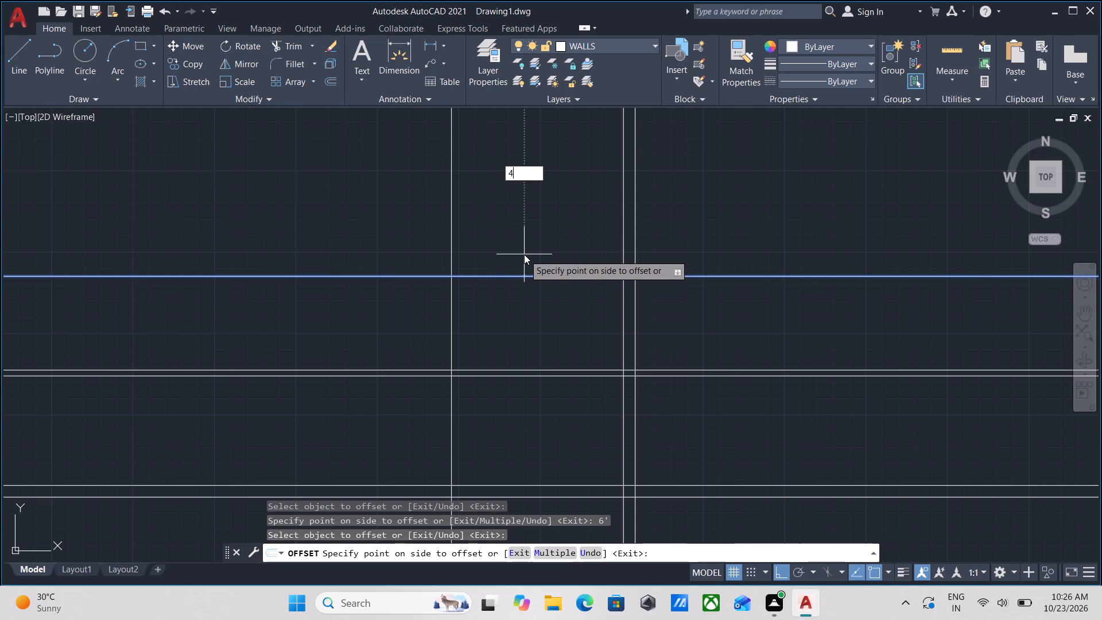
text(.5)
key(shift+quotedbl)
key(Return)
scroll(521, 294, down, 2)
middle_drag(517, 283, 514, 273)
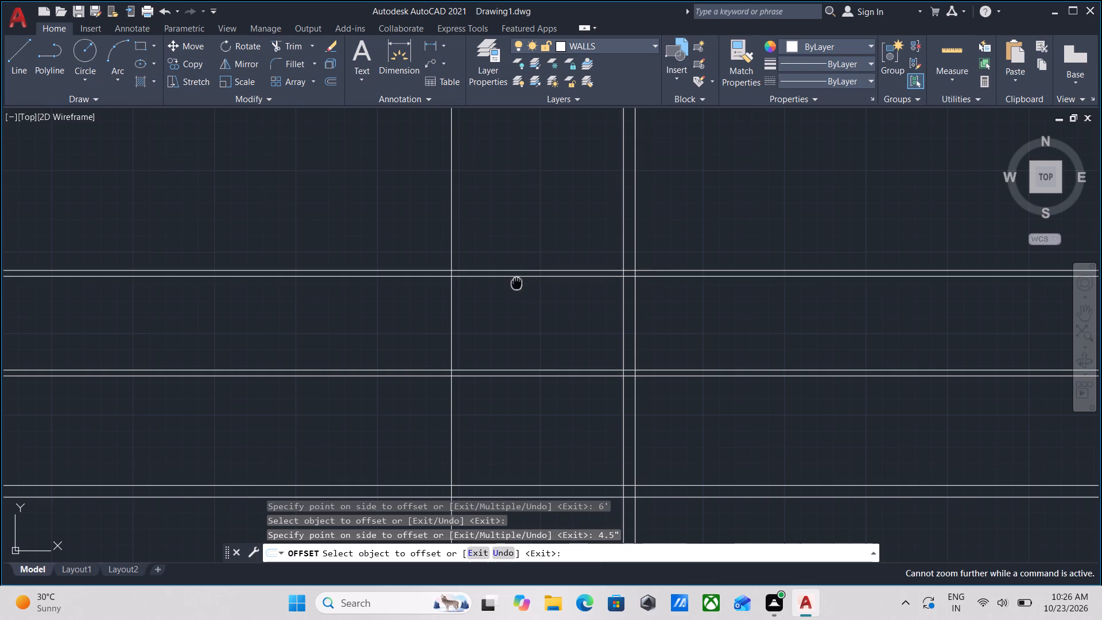
Offset the single vertical construction line 9" to its left to form another vertical wall.
middle_drag(514, 273, 505, 214)
scroll(505, 219, down, 4)
middle_drag(500, 277, 498, 180)
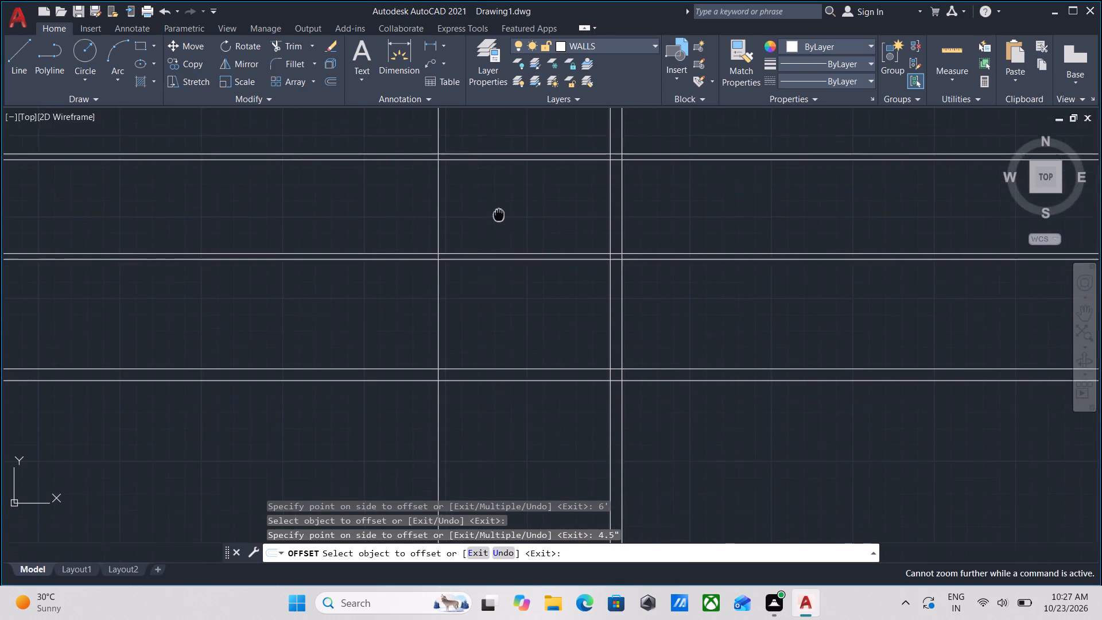
middle_drag(498, 180, 507, 138)
scroll(512, 186, up, 1)
scroll(513, 211, down, 4)
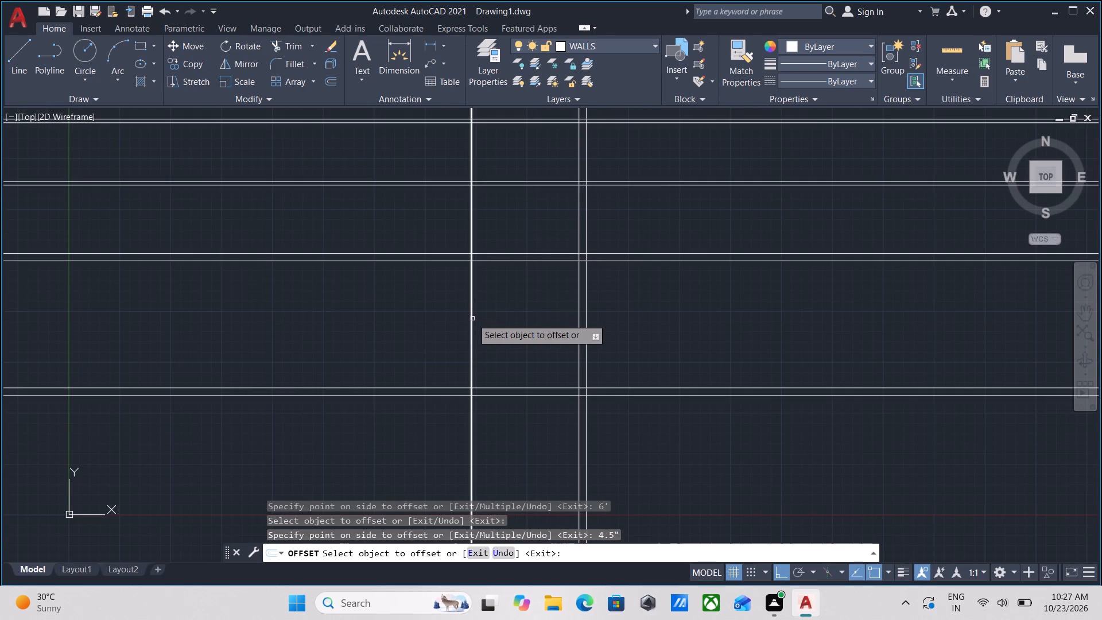
click(472, 319)
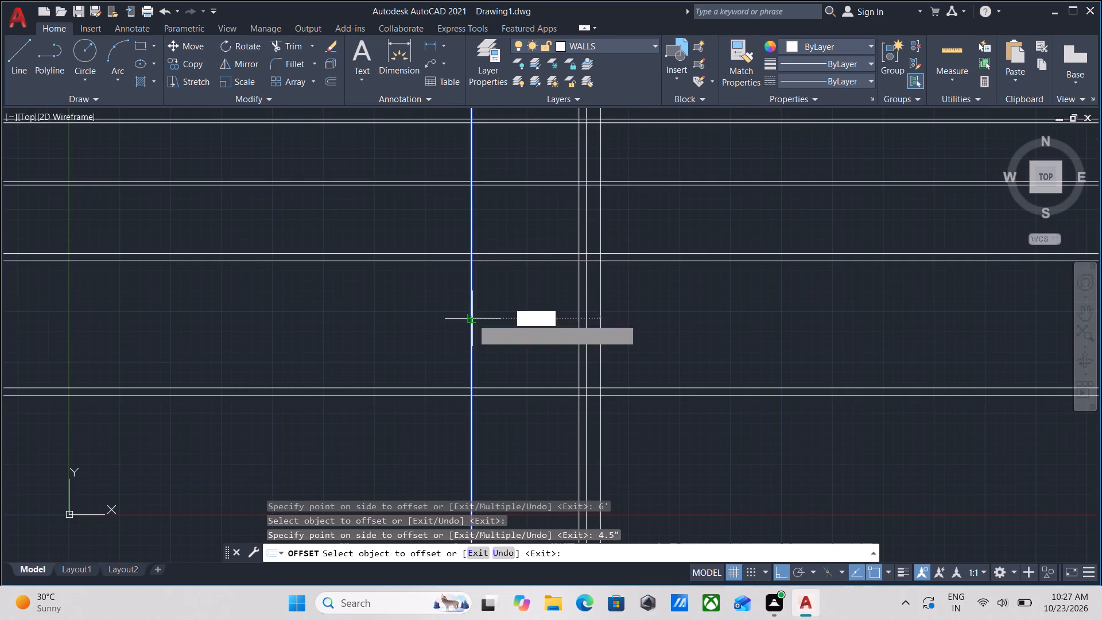
key(9)
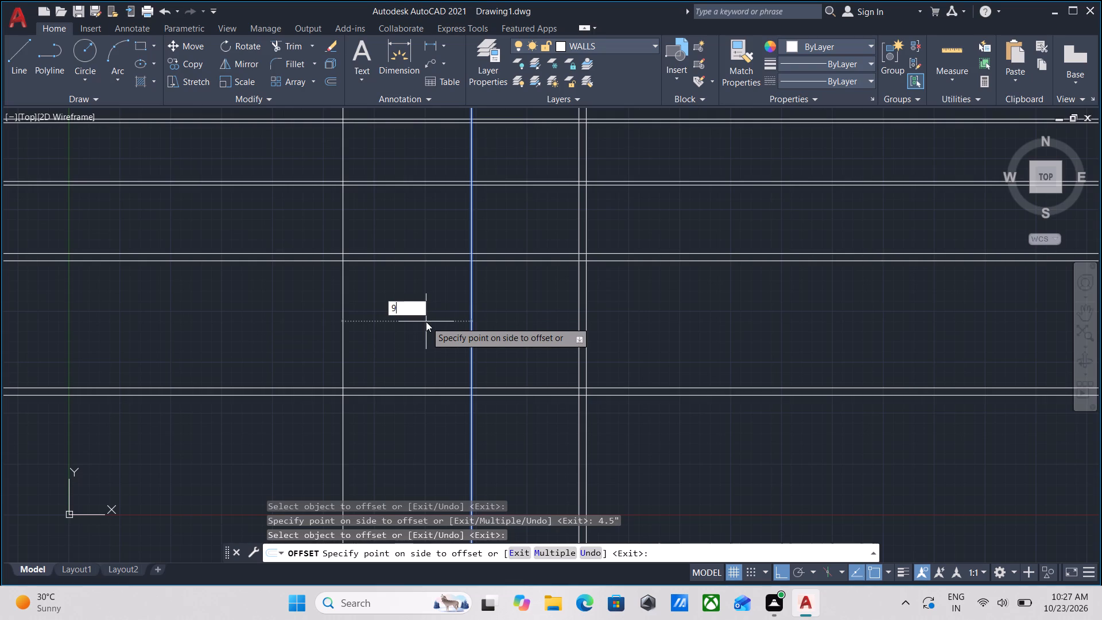
key(shift+quotedbl)
key(Return)
scroll(459, 302, down, 2)
middle_drag(461, 304, 398, 414)
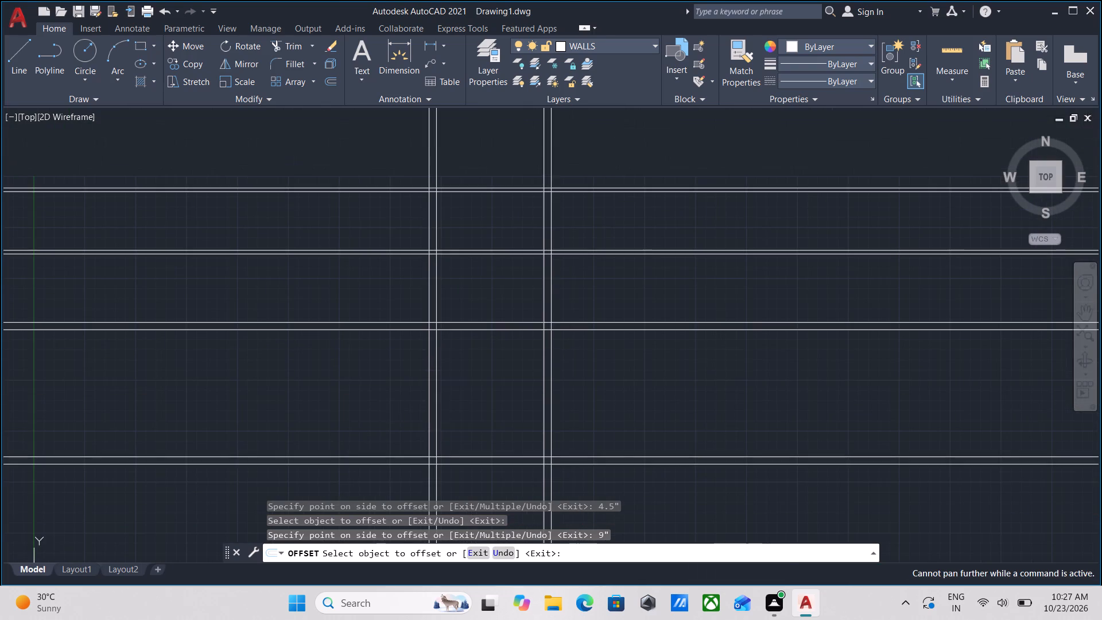
middle_drag(453, 286, 444, 353)
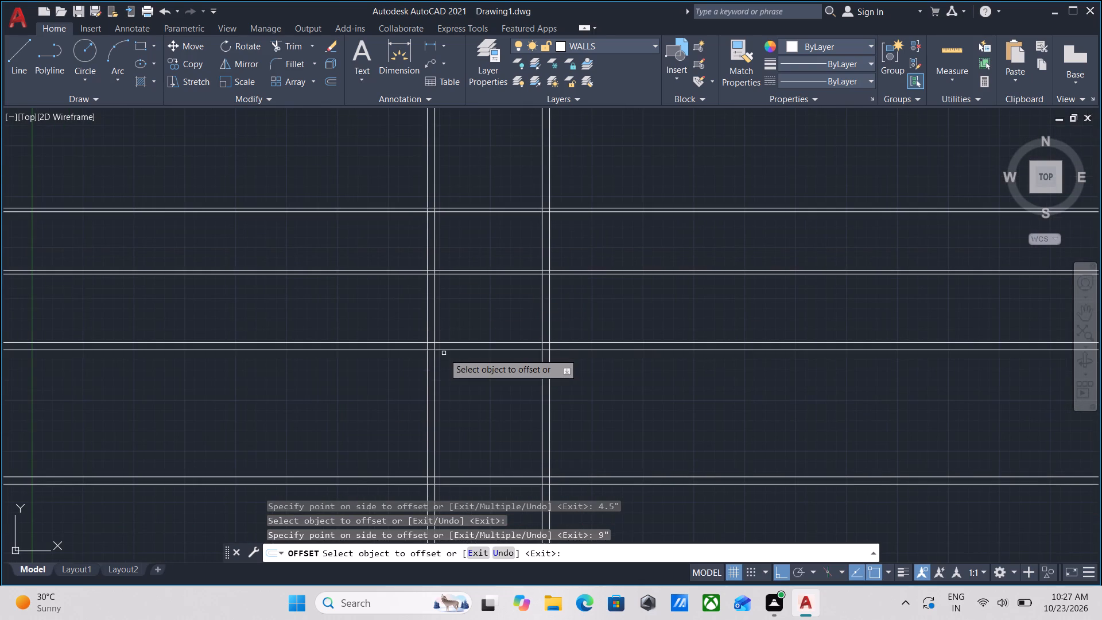
key(Escape)
Trim the ends of both vertical 9" walls that extend below the lowest horizontal wall.
scroll(434, 356, up, 2)
scroll(434, 356, down, 2)
middle_drag(434, 352, 424, 257)
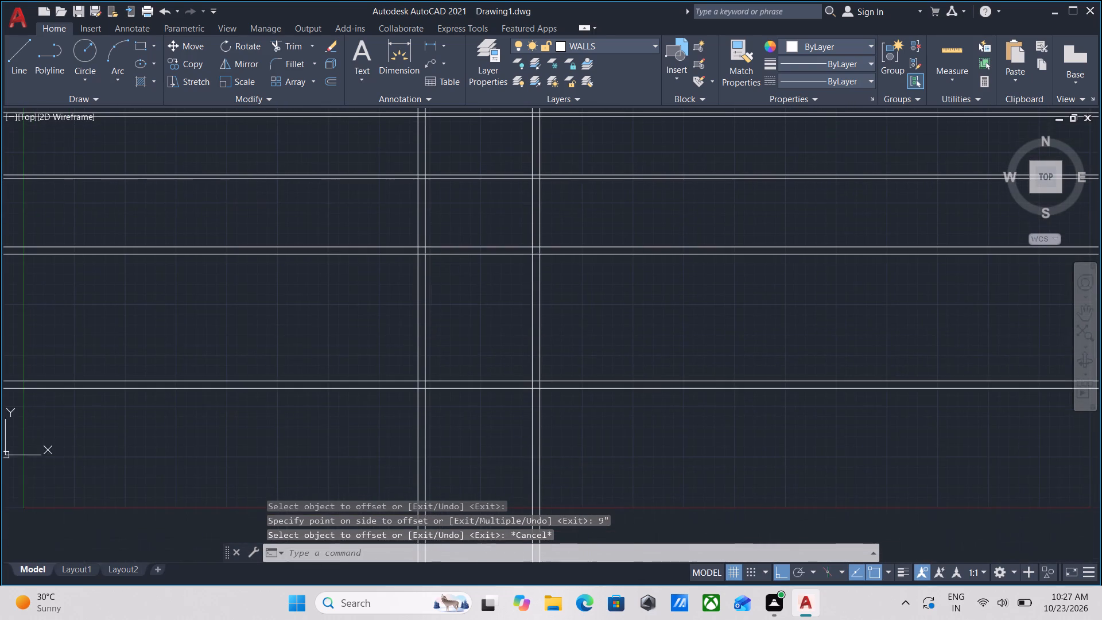
text(TR)
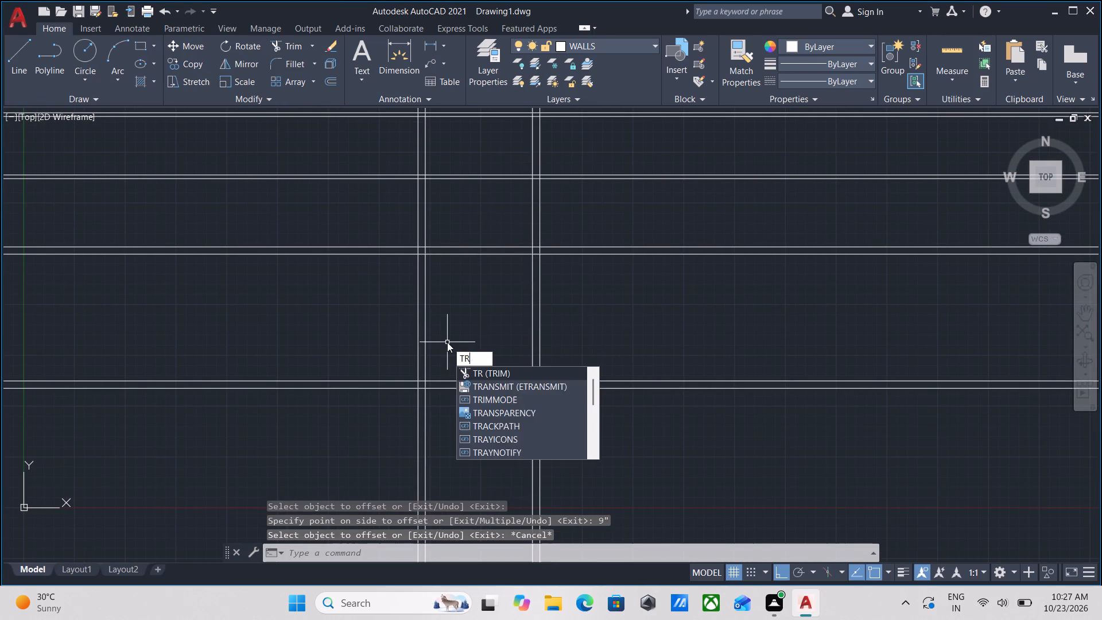
key(Return)
click(406, 427)
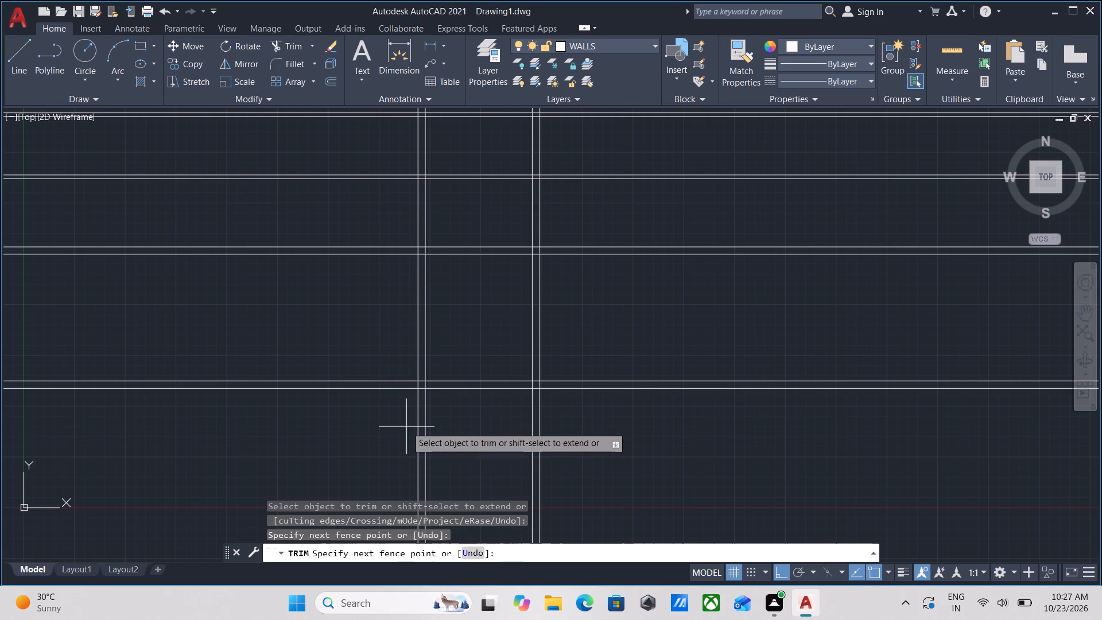
click(574, 420)
Trim all the horizontal wall lines that extend beyond the outer face of the rightmost vertical wall.
click(591, 425)
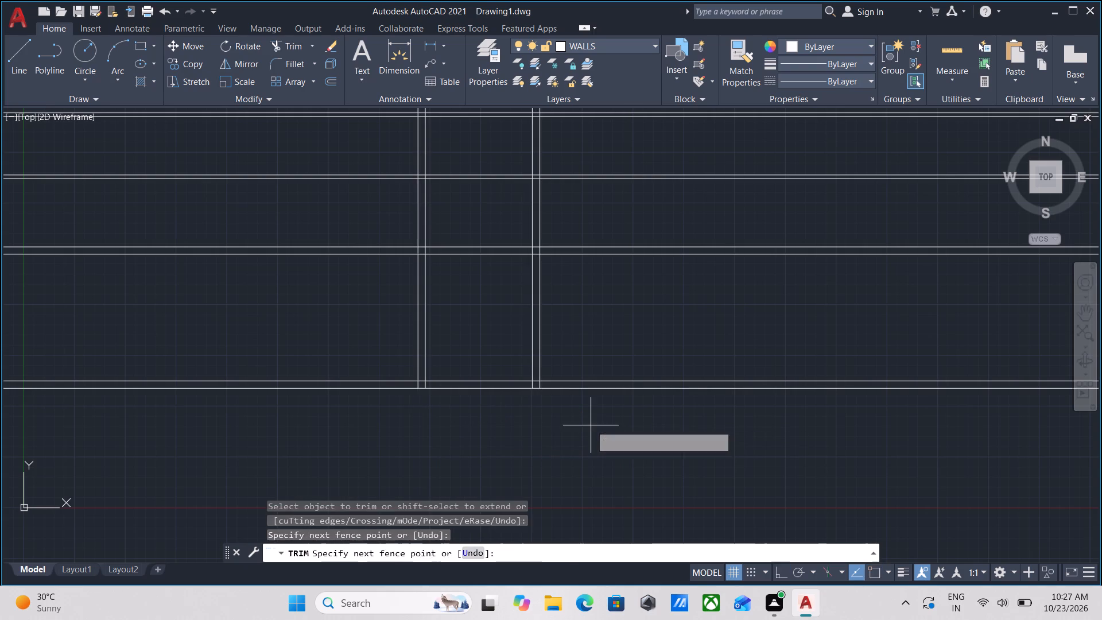
scroll(561, 219, down, 1)
middle_drag(561, 219, 603, 379)
scroll(608, 313, down, 2)
middle_drag(608, 313, 619, 385)
scroll(619, 385, up, 1)
scroll(649, 173, down, 2)
middle_drag(649, 173, 639, 292)
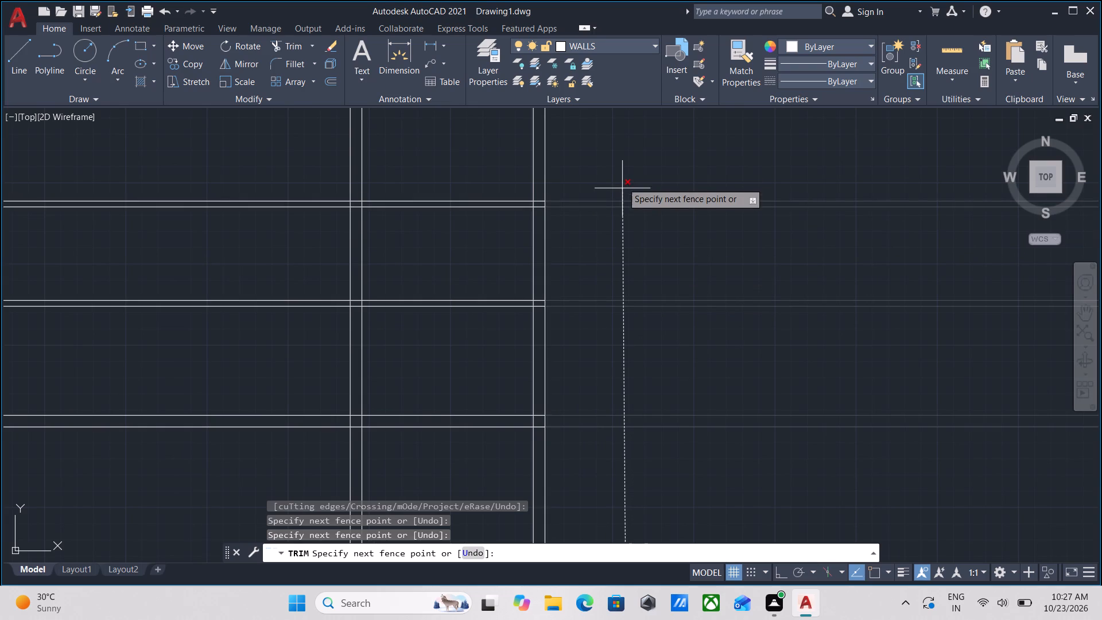
click(621, 167)
scroll(552, 255, down, 2)
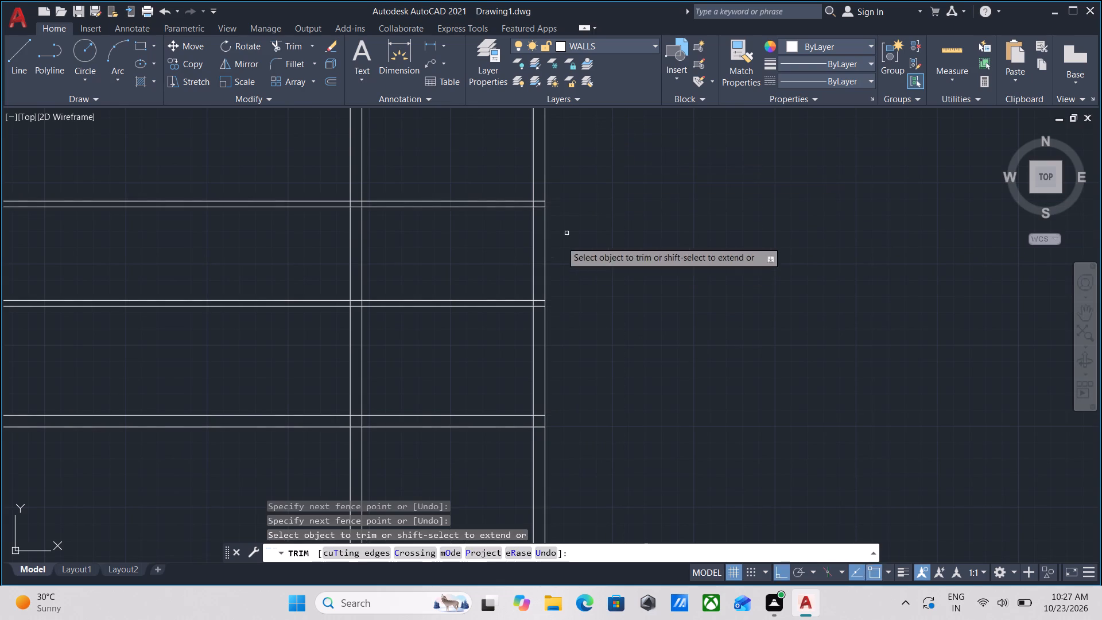
middle_drag(552, 255, 557, 140)
scroll(612, 253, down, 1)
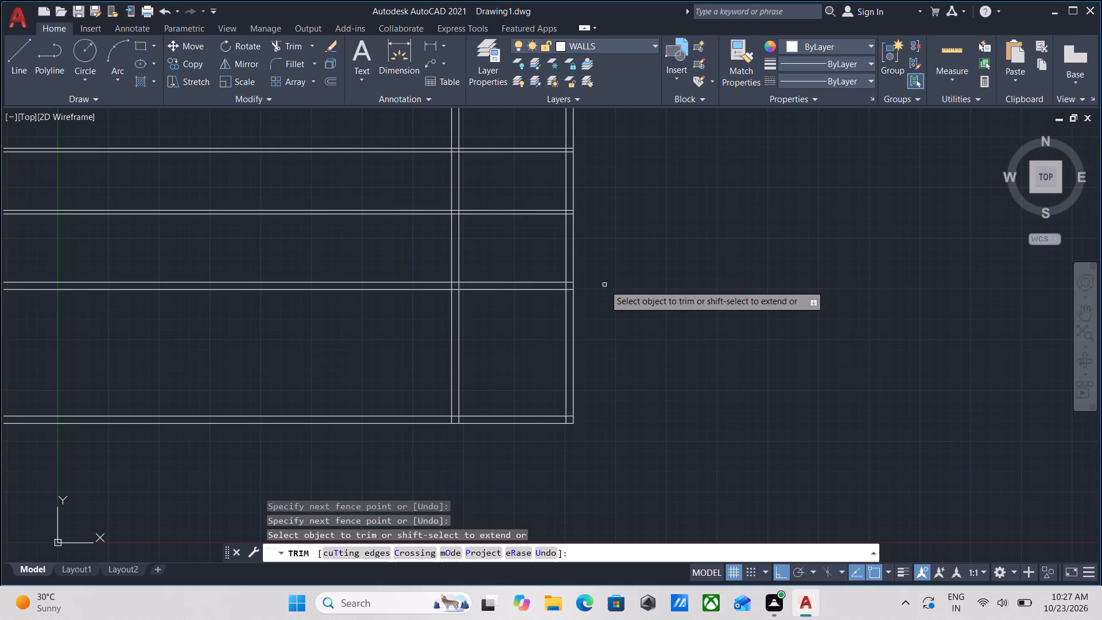
middle_drag(480, 219, 474, 330)
scroll(479, 290, up, 1)
key(Escape)
Examine the trimmed wall grid along the rightmost vertical wall.
middle_drag(479, 291, 468, 418)
scroll(474, 293, down, 1)
middle_drag(476, 271, 465, 350)
scroll(465, 350, down, 2)
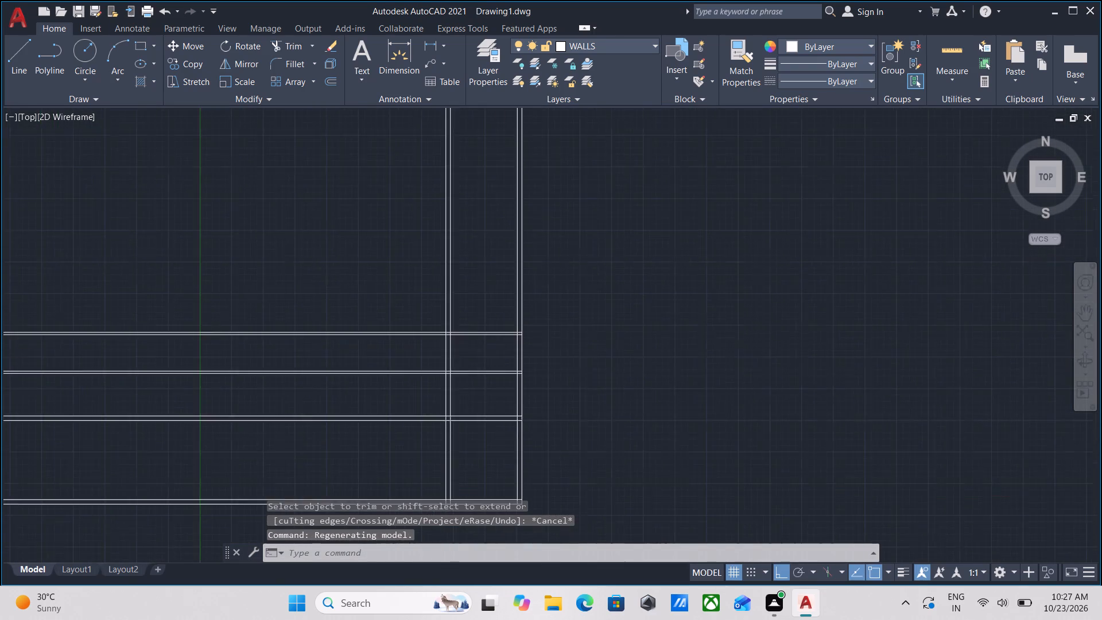
scroll(465, 350, up, 2)
middle_drag(464, 355, 467, 227)
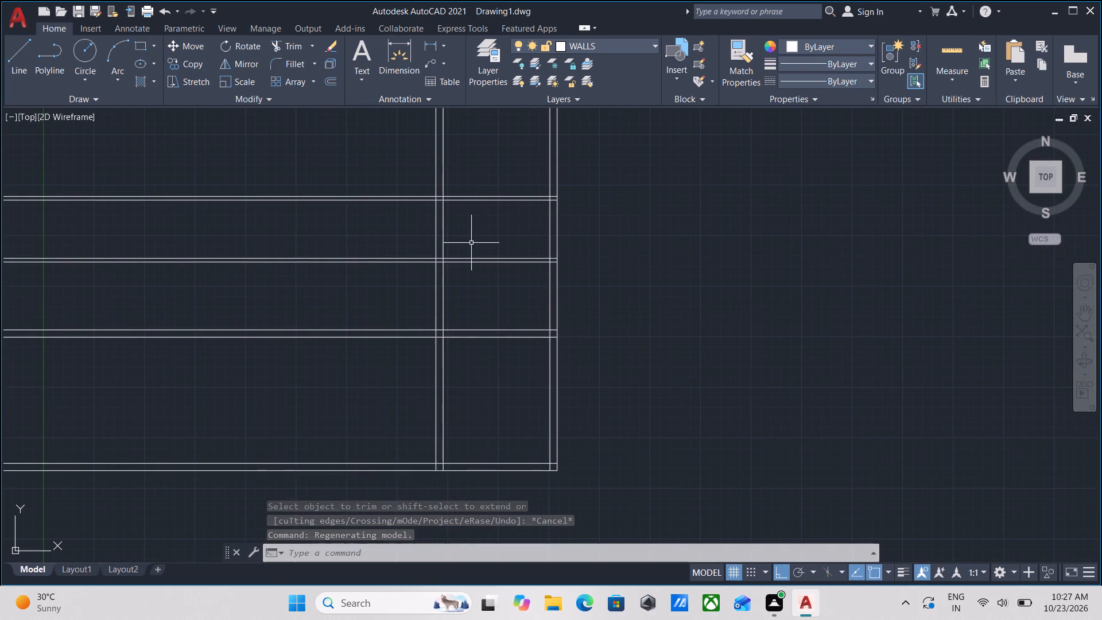
scroll(479, 436, up, 1)
middle_drag(479, 401, 473, 413)
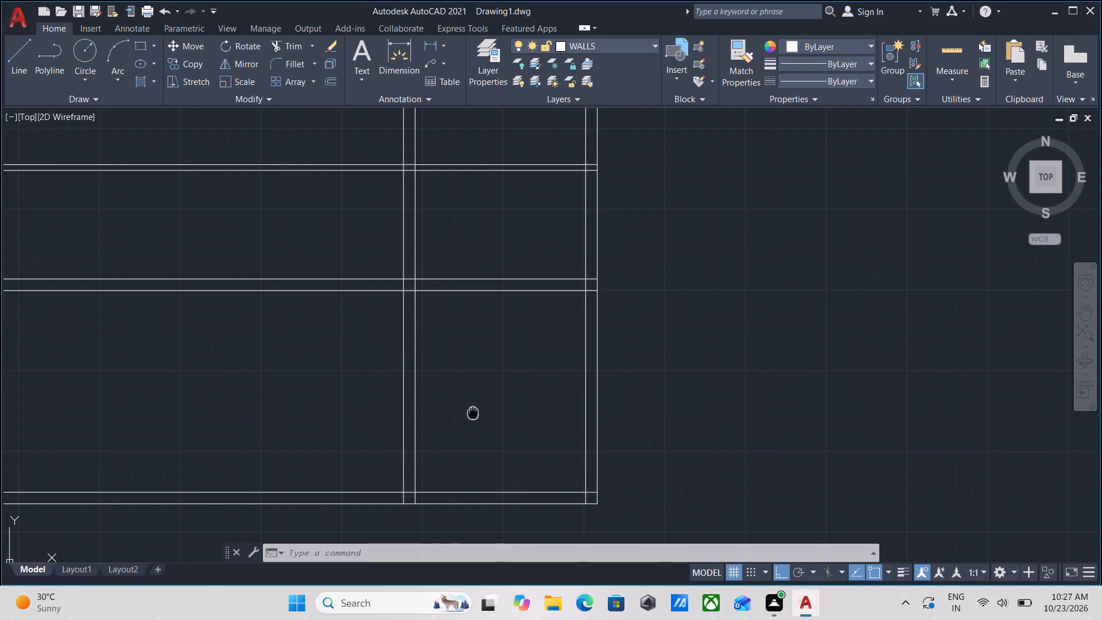
middle_drag(473, 413, 474, 422)
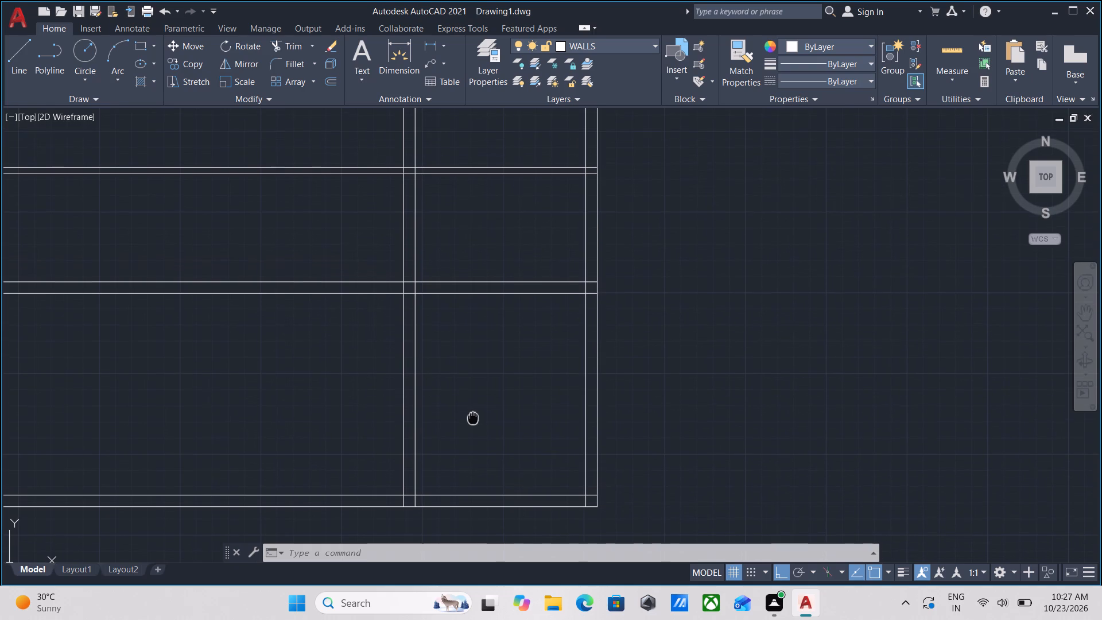
middle_drag(474, 422, 474, 425)
middle_drag(488, 235, 492, 295)
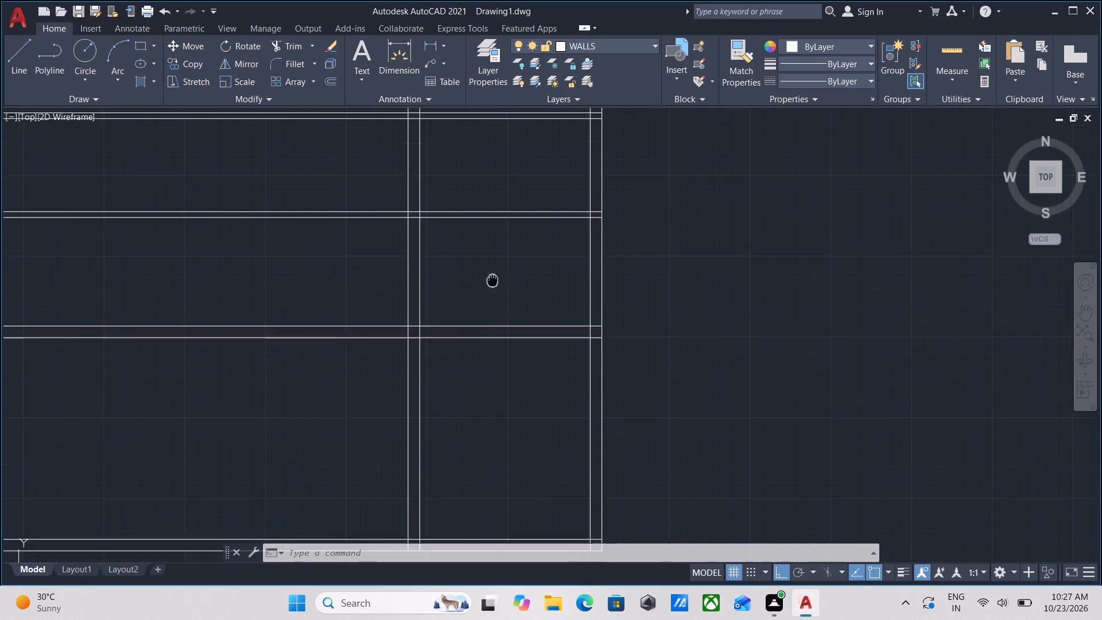
middle_drag(492, 295, 488, 363)
middle_drag(491, 356, 490, 432)
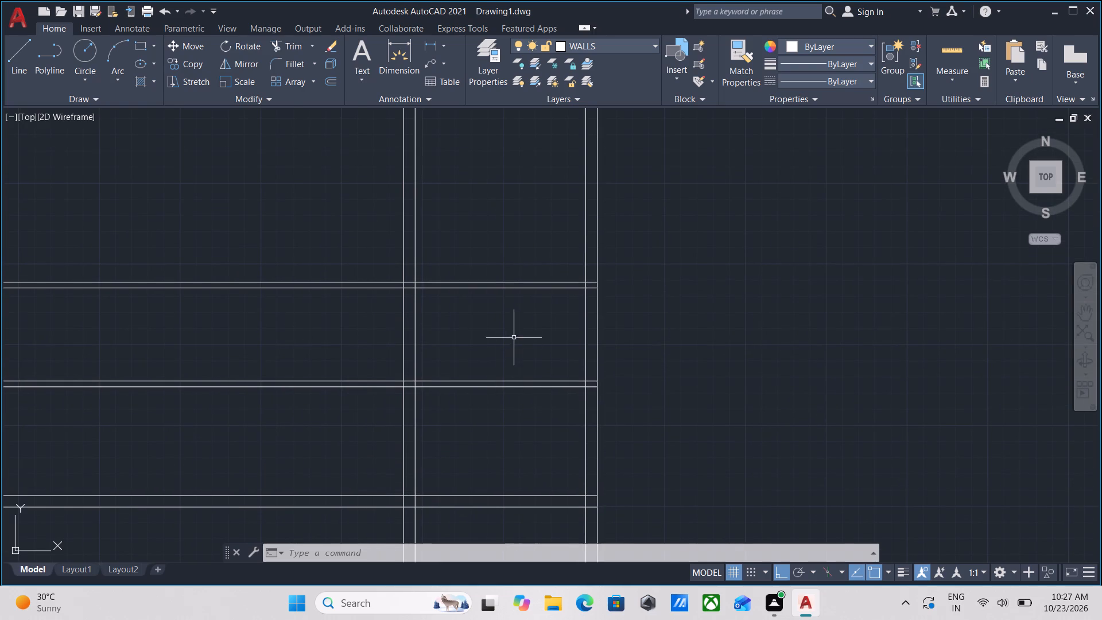
middle_drag(506, 298, 502, 268)
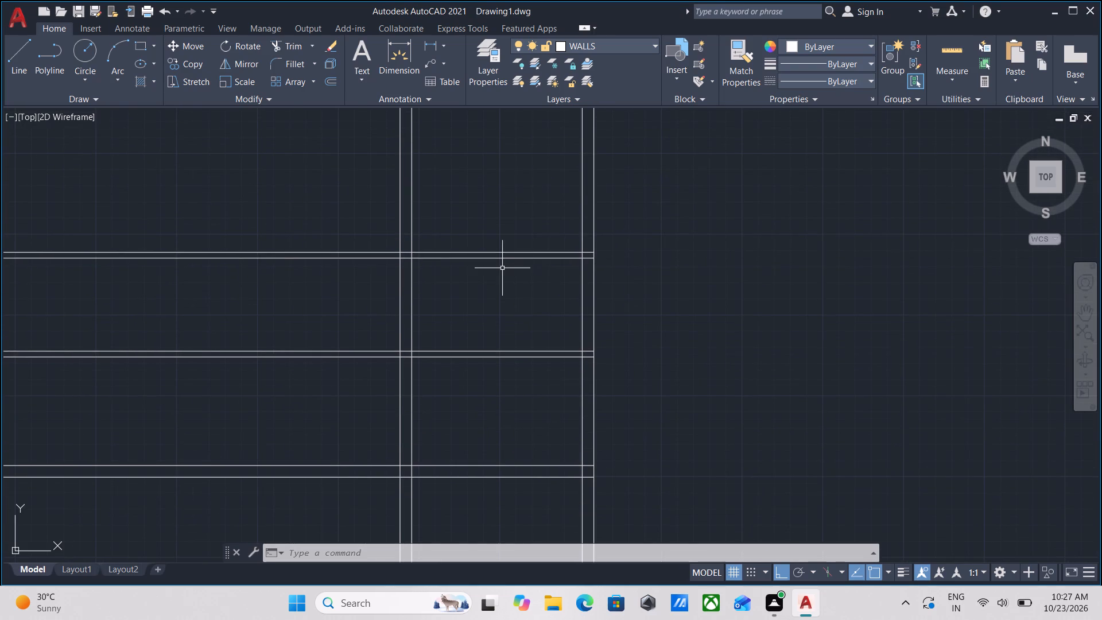
Trim the overlapping lines where the lower 4.5" horizontal partition meets the rightmost 9" wall, opening the junction.
scroll(562, 315, up, 1)
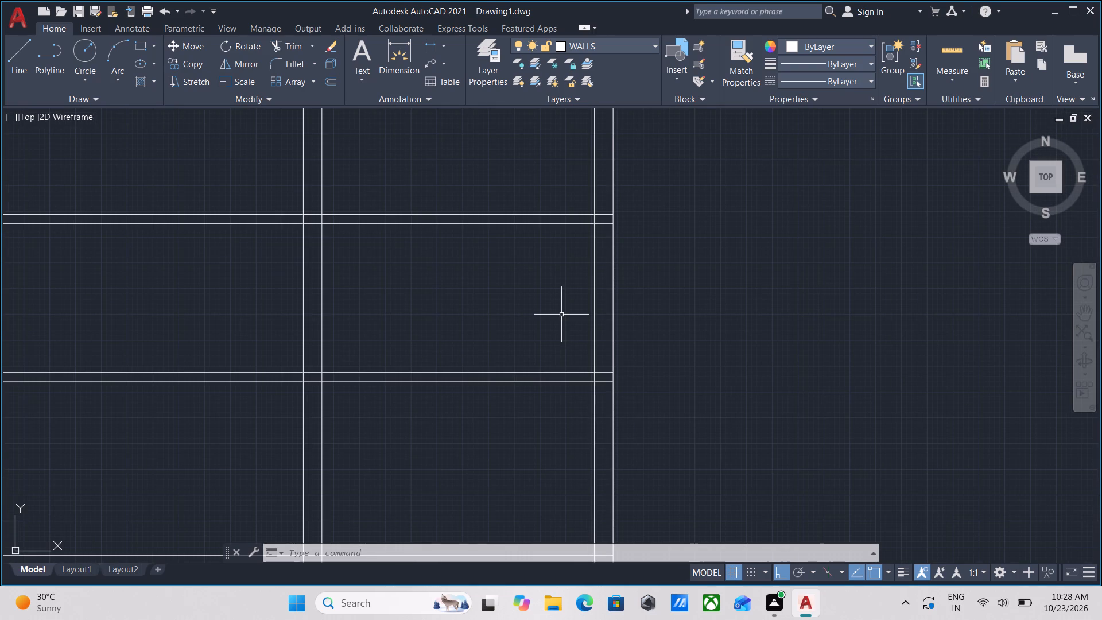
key(t)
key(r)
key(Return)
scroll(583, 364, up, 2)
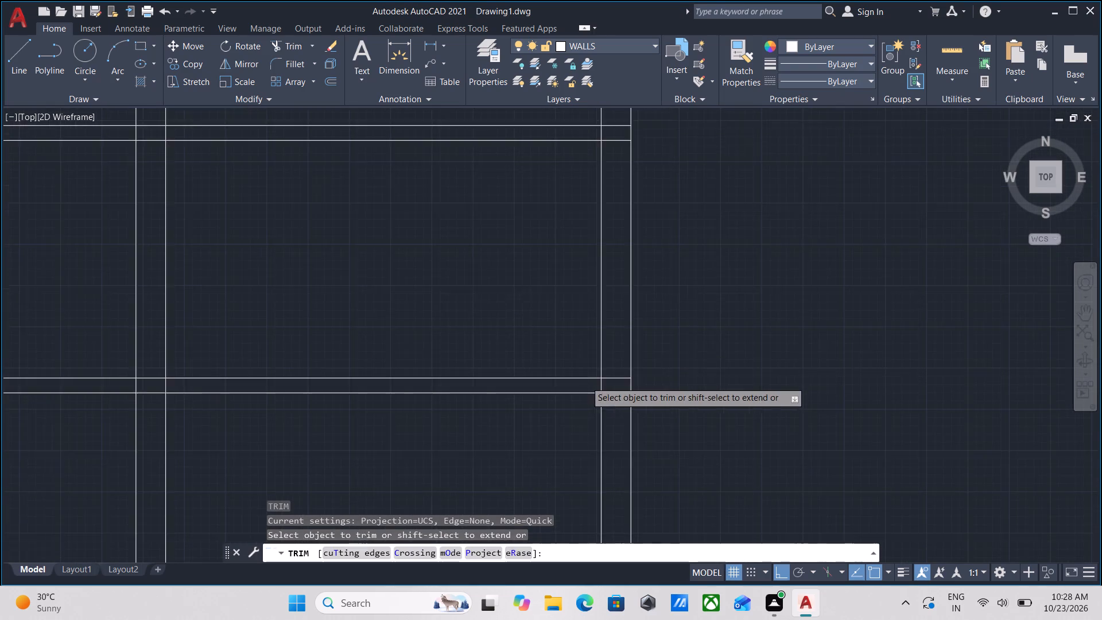
scroll(585, 381, up, 1)
click(641, 384)
click(606, 397)
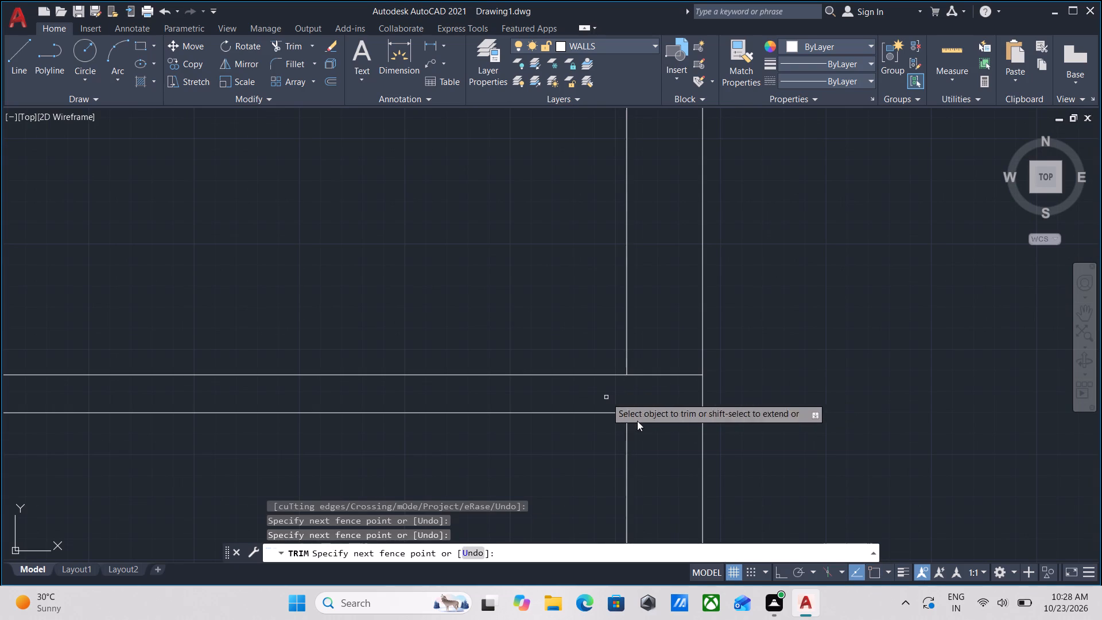
click(644, 430)
click(641, 339)
Trim the upper 4.5" partition's lower line inside the rightmost 9" wall and the wall's inner line between the partition faces.
scroll(641, 339, down, 2)
middle_drag(641, 339, 642, 412)
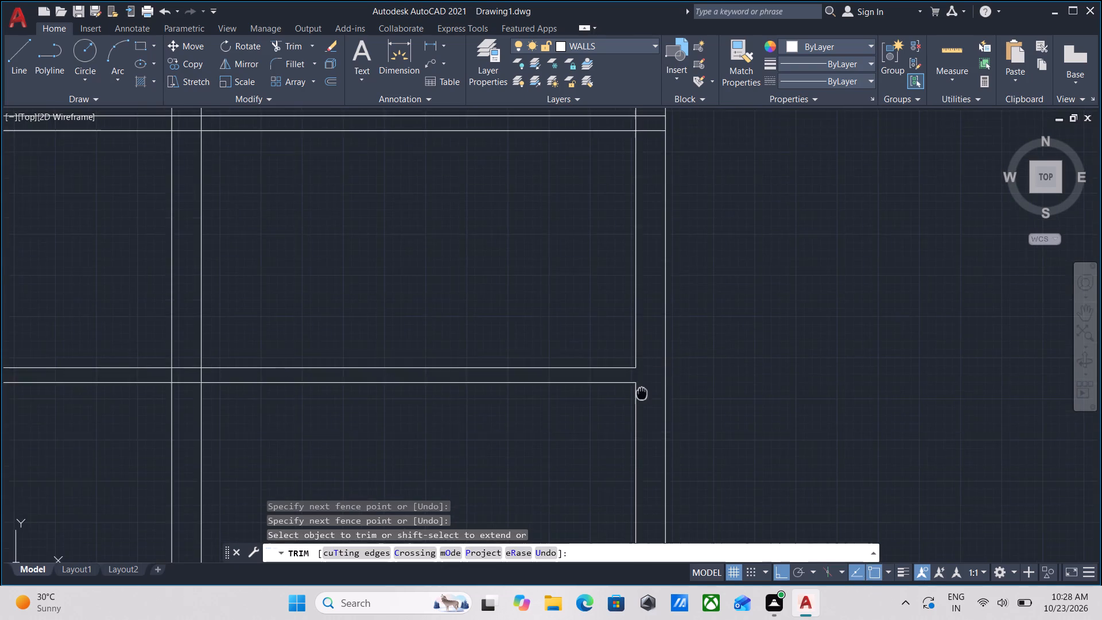
middle_drag(642, 412, 637, 466)
scroll(637, 464, down, 1)
scroll(637, 451, up, 1)
click(641, 251)
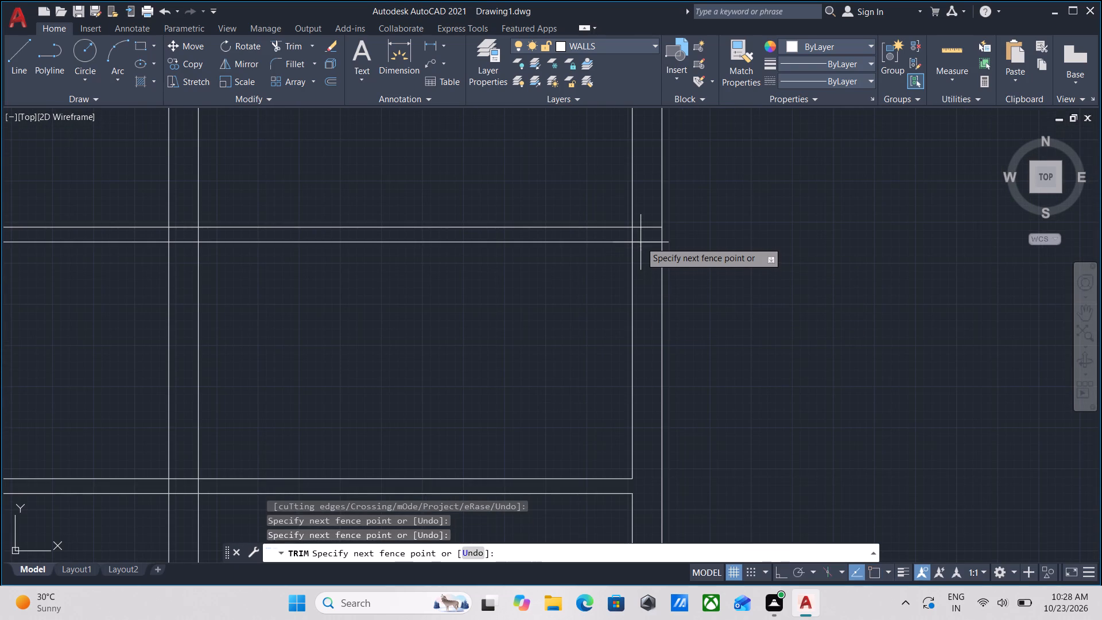
click(642, 237)
click(640, 237)
click(619, 233)
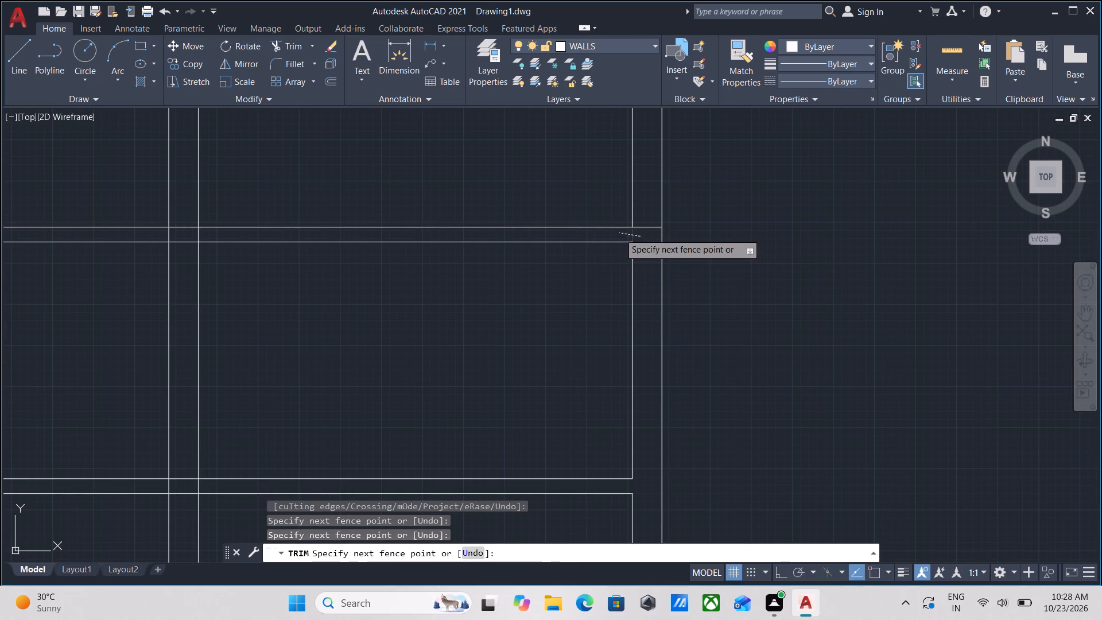
key(Escape)
Offset the rightmost wall's inner line between the two 4.5" horizontal partitions 8' to the left.
scroll(644, 334, down, 1)
click(642, 339)
click(623, 313)
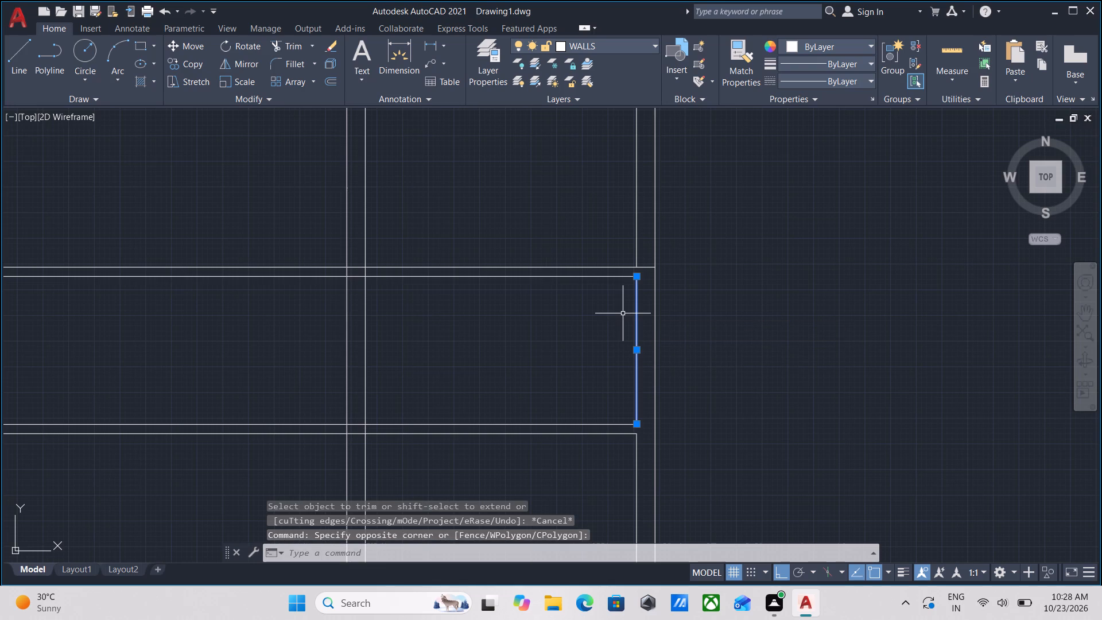
key(o)
key(Return)
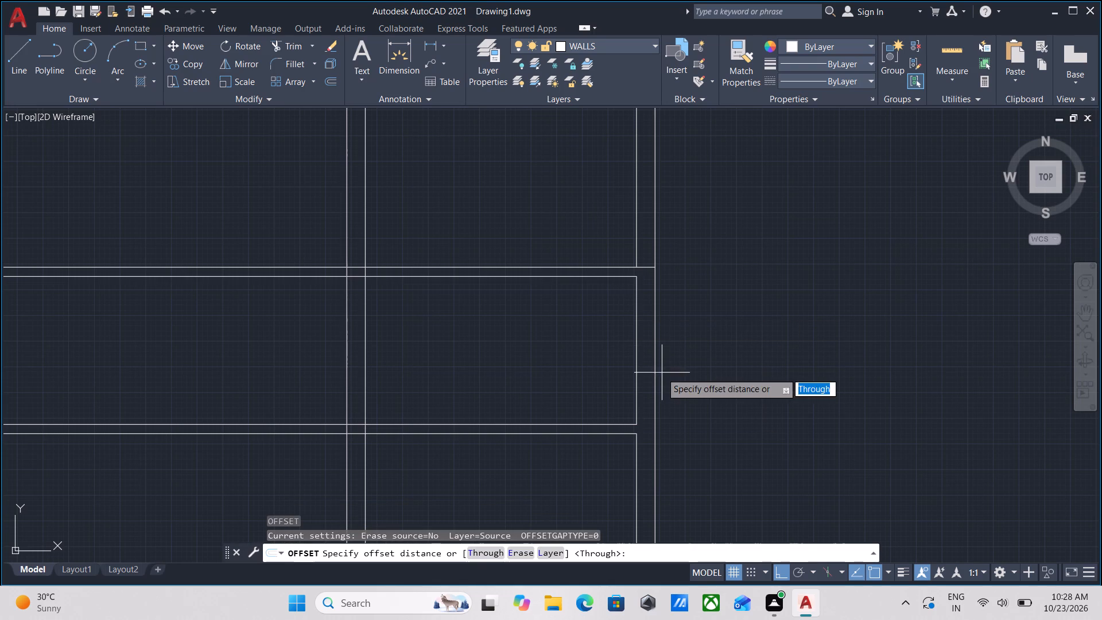
click(639, 350)
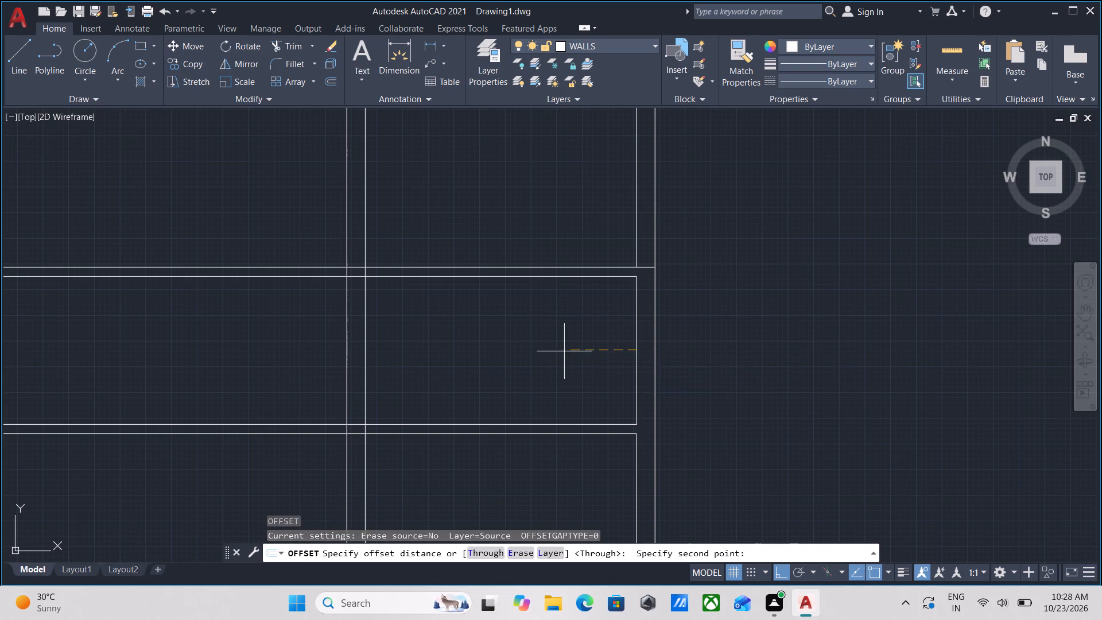
click(562, 351)
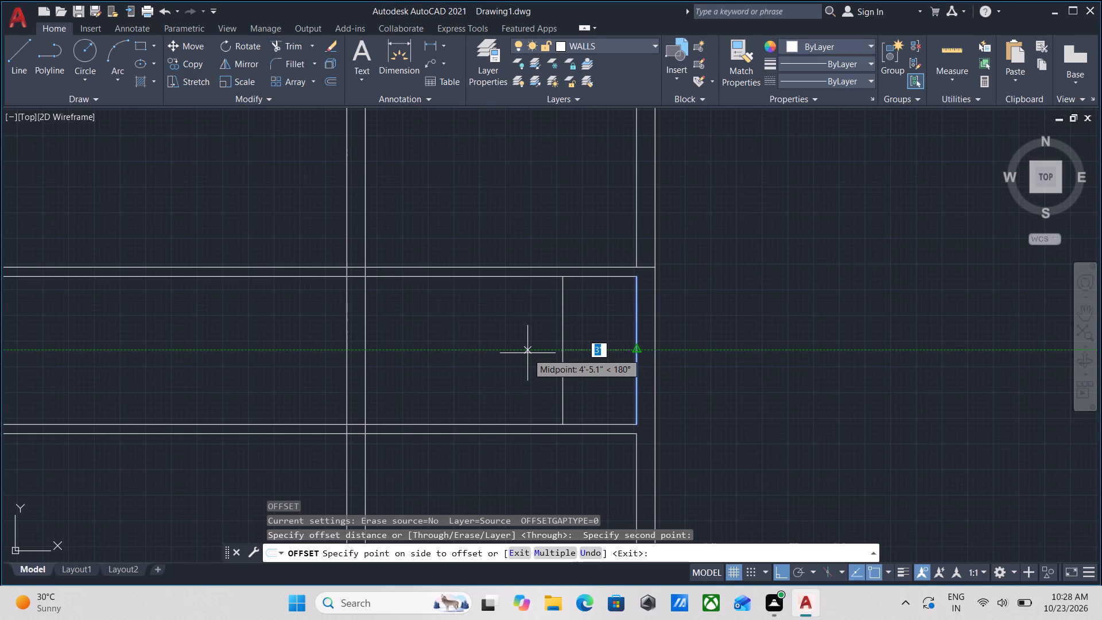
text(8')
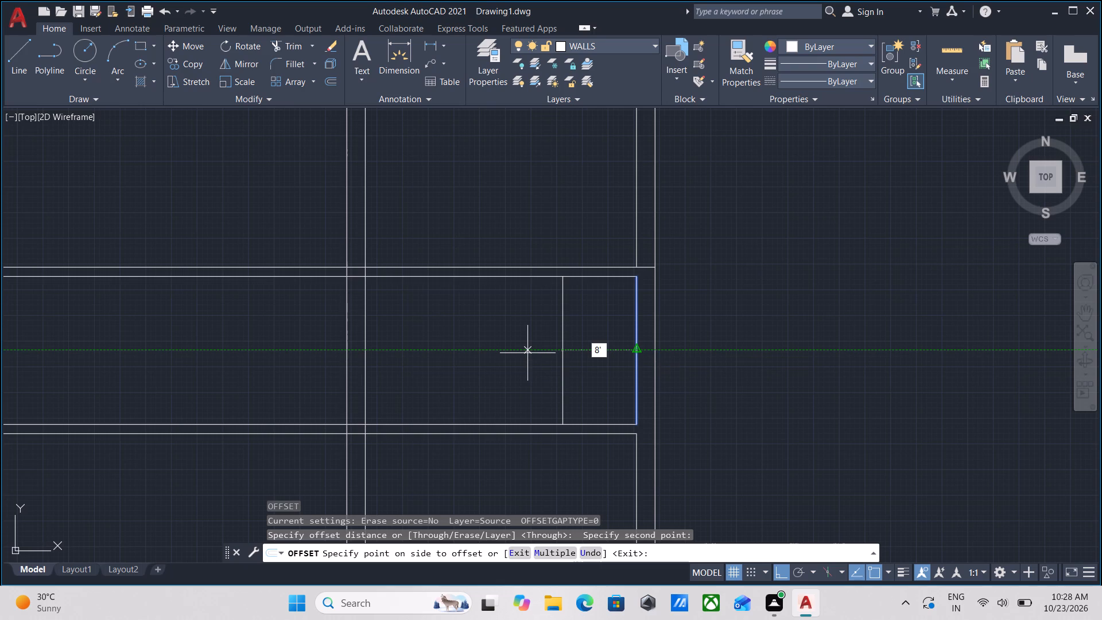
key(Return)
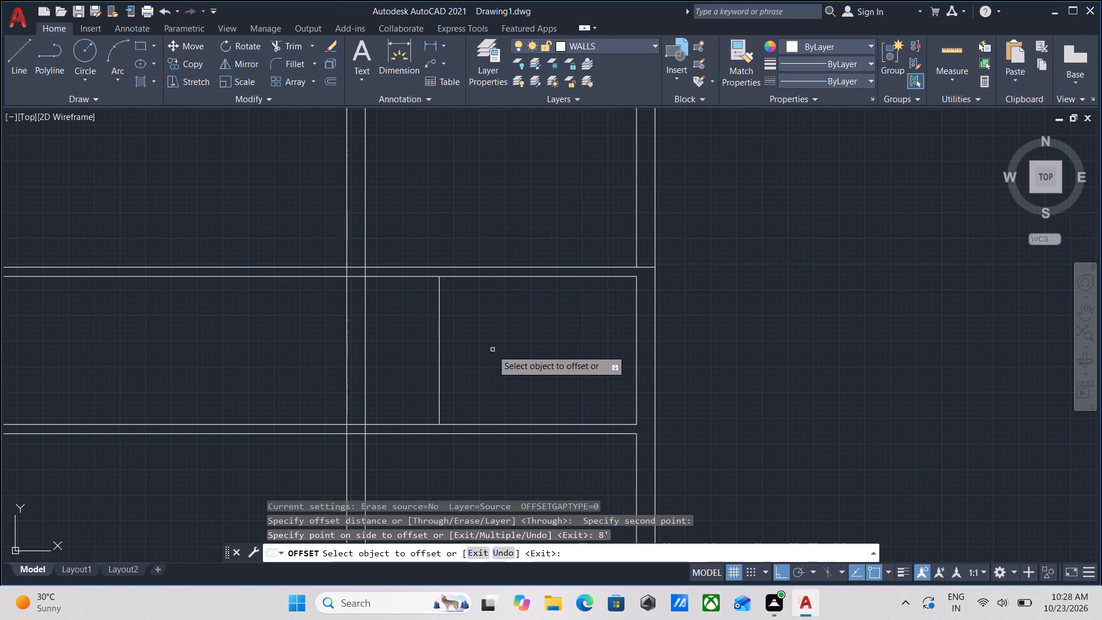
Offset the new vertical partition line 4.5" to the left to give the partition its thickness.
click(441, 346)
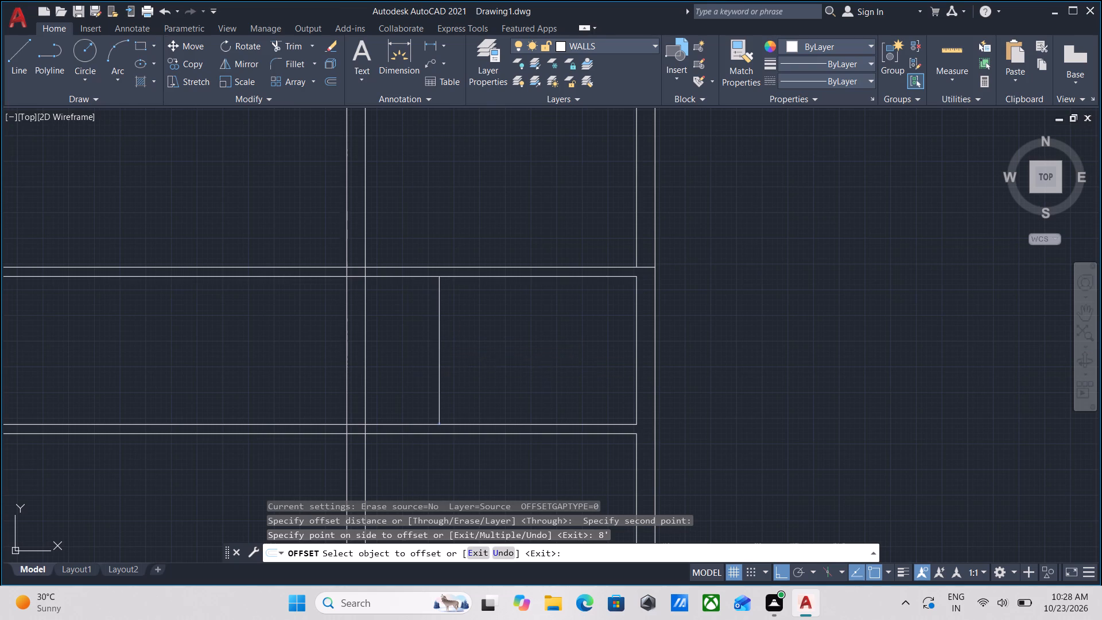
text(4.5)
key(shift+quotedbl)
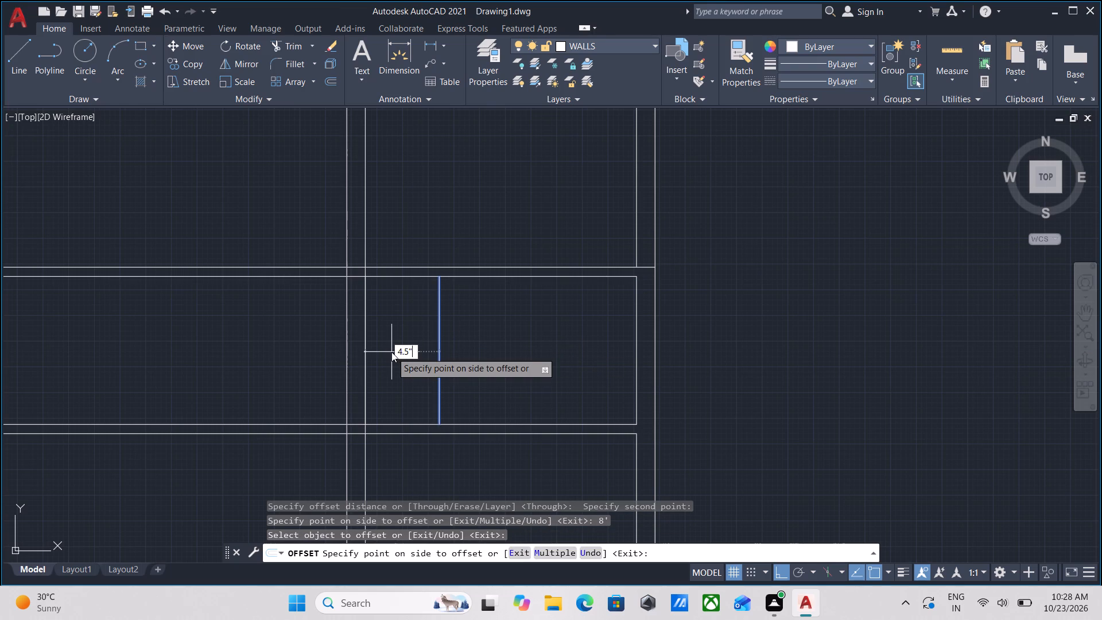
key(Return)
key(Escape)
Extend both vertical partition lines up to the upper line of the upper 4.5" horizontal partition.
scroll(401, 348, down, 1)
middle_drag(401, 348, 391, 392)
middle_drag(443, 367, 438, 385)
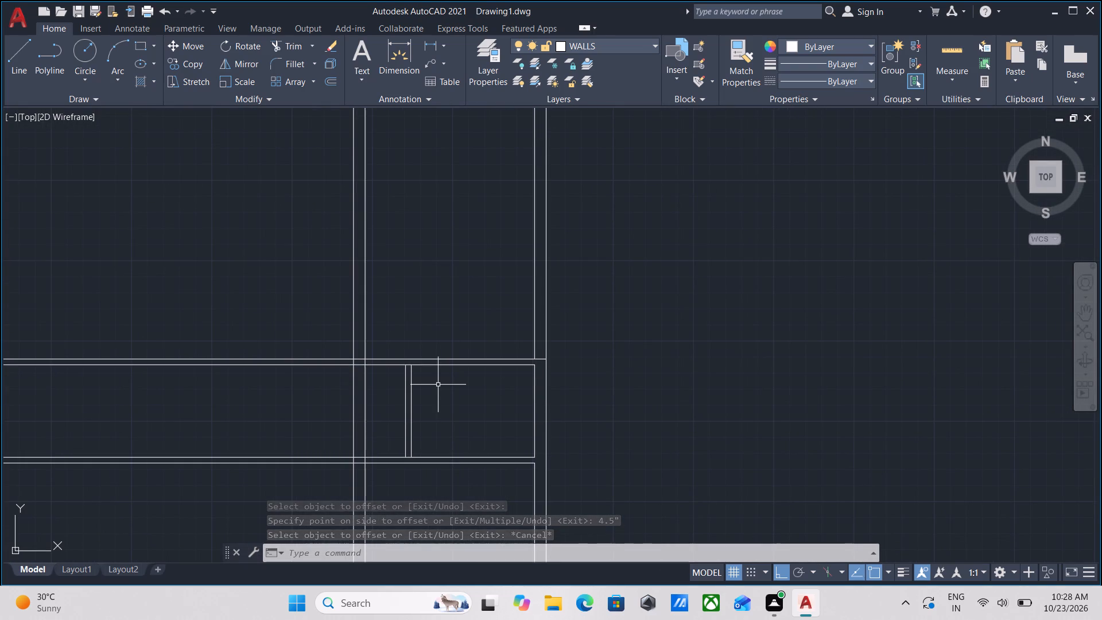
middle_drag(438, 385, 438, 433)
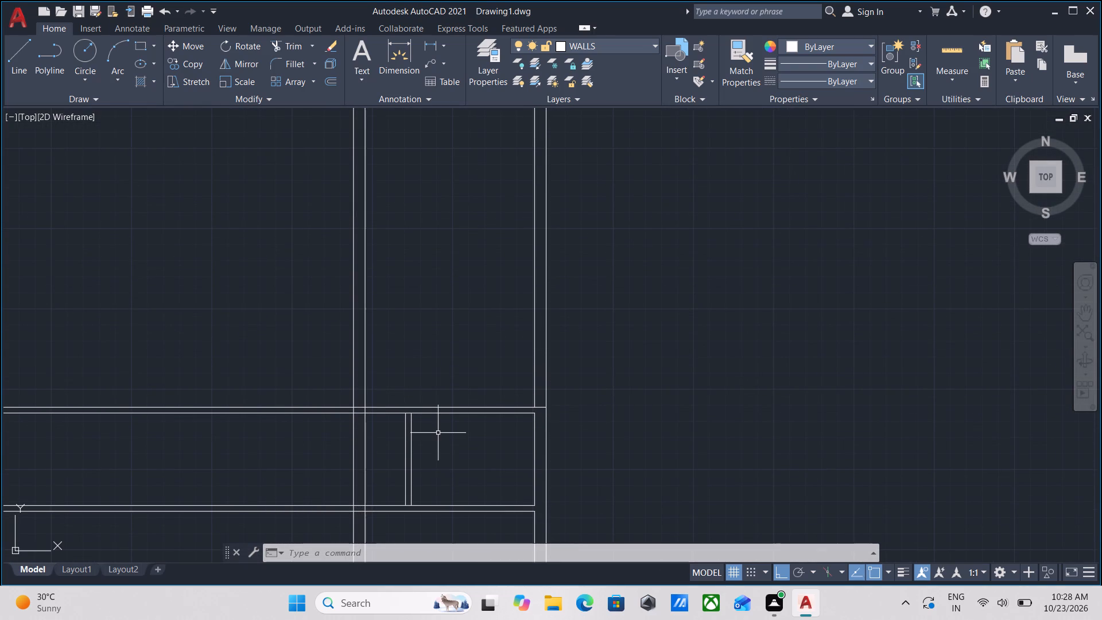
text(EX)
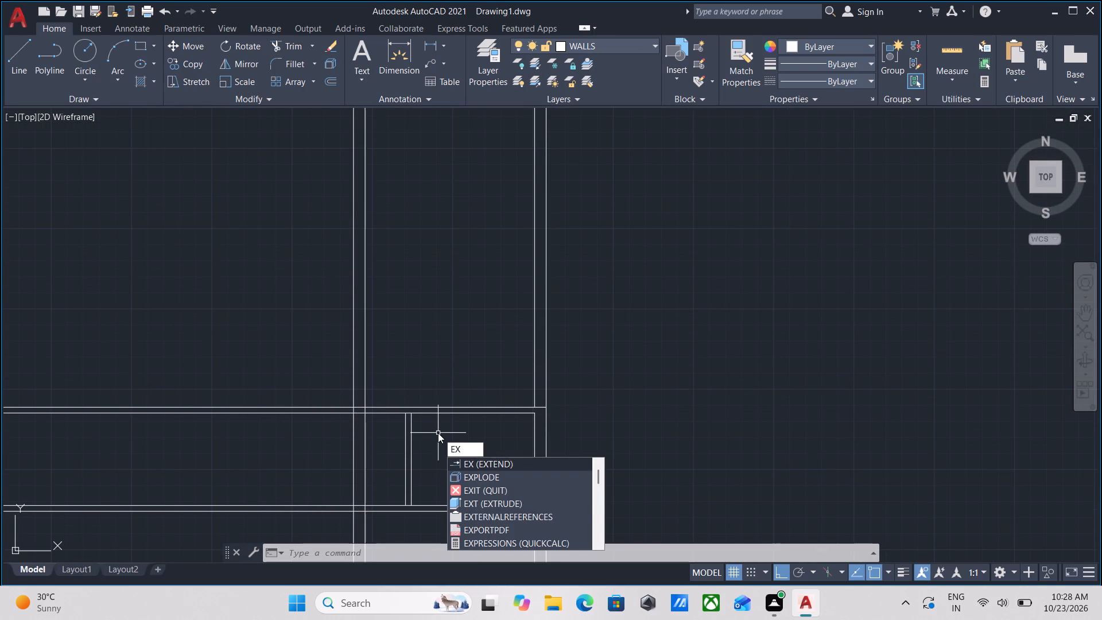
key(Return)
click(410, 430)
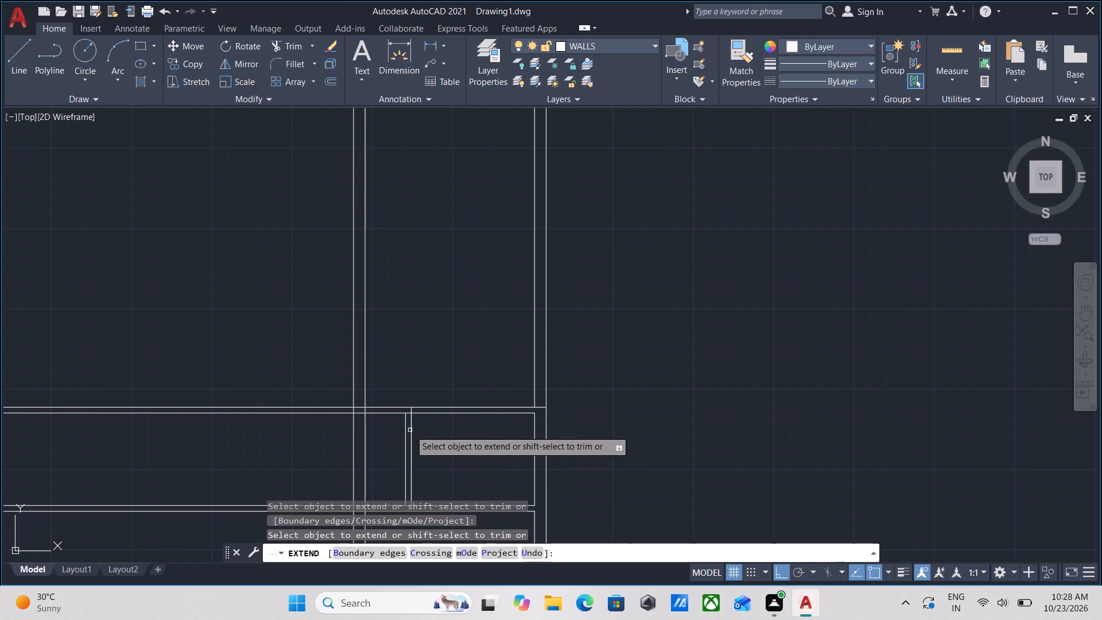
click(405, 436)
key(Escape)
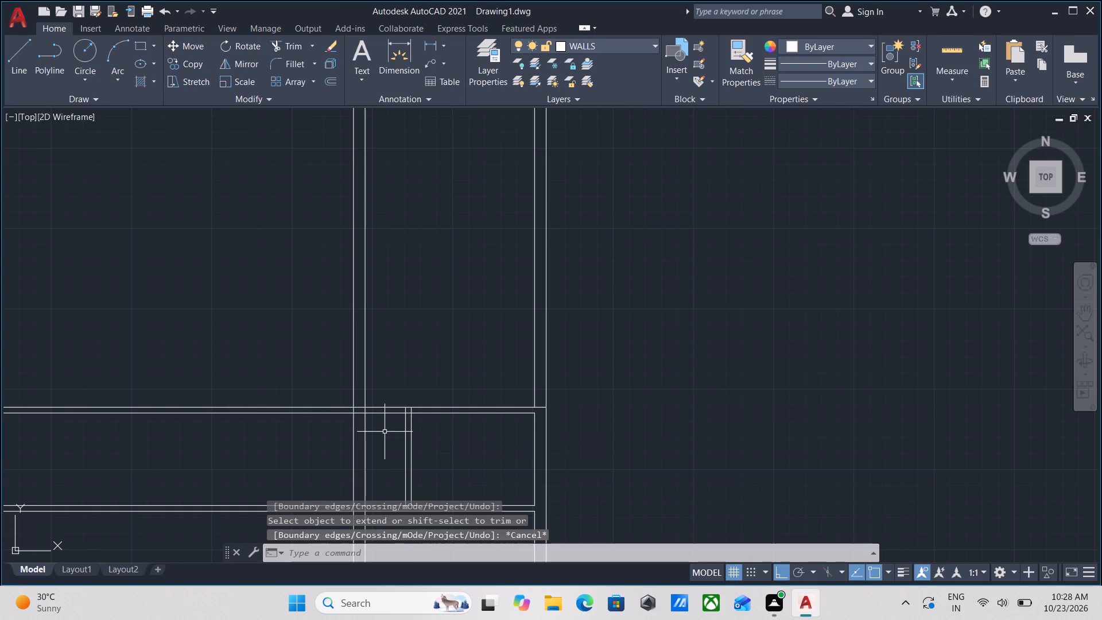
Trim the inner 9" wall's vertical lines between and above the horizontal partitions, and the upper partition's short stretch beside the small room.
text(TR)
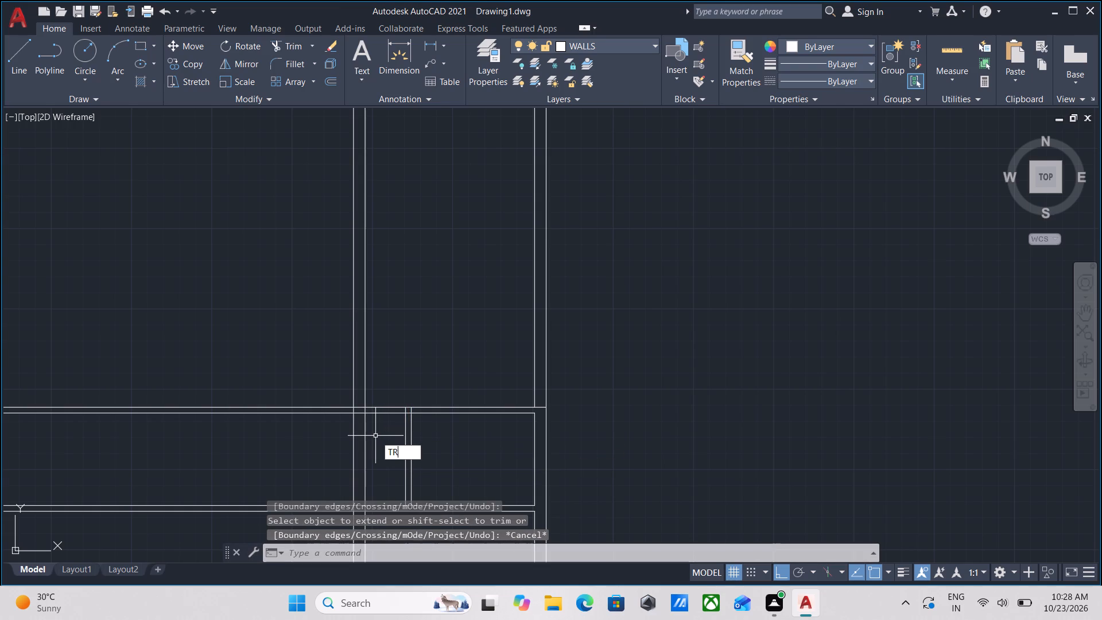
key(Return)
click(374, 436)
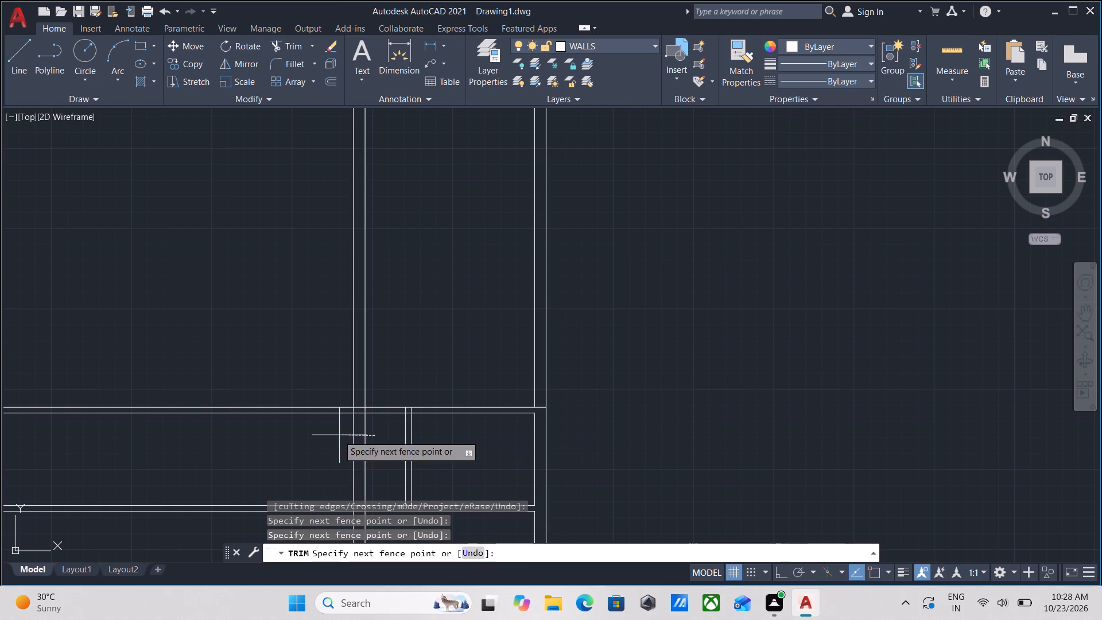
click(333, 435)
click(371, 431)
click(377, 377)
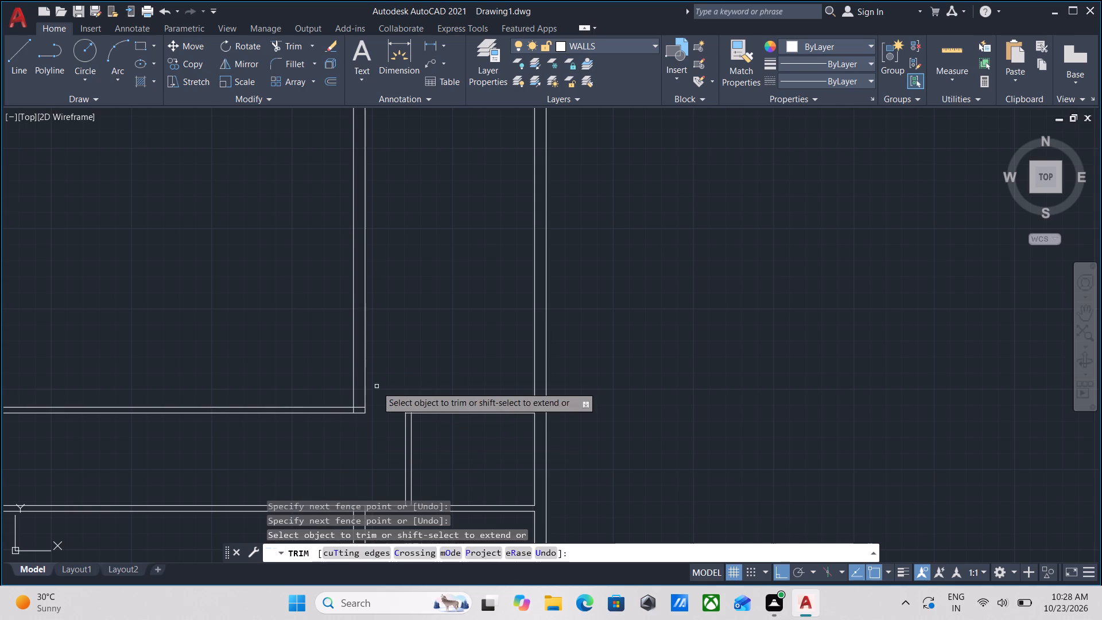
click(377, 386)
click(332, 381)
Trim the upper horizontal partition's lines left of the small room and clear the leftover stubs at the old wall junction.
click(334, 390)
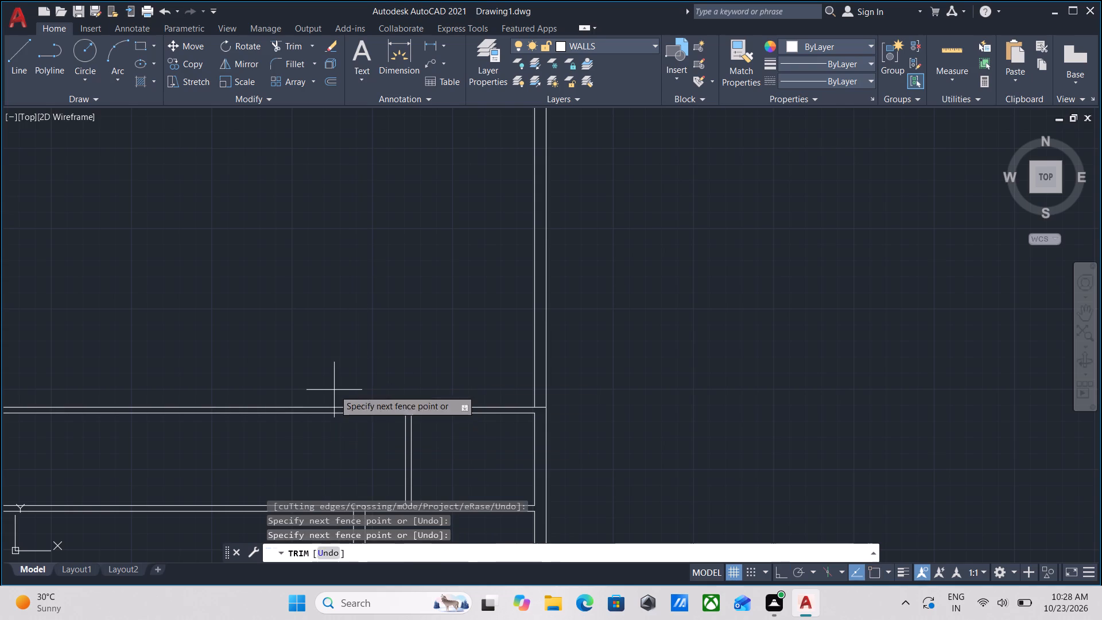
click(335, 436)
click(344, 426)
click(358, 394)
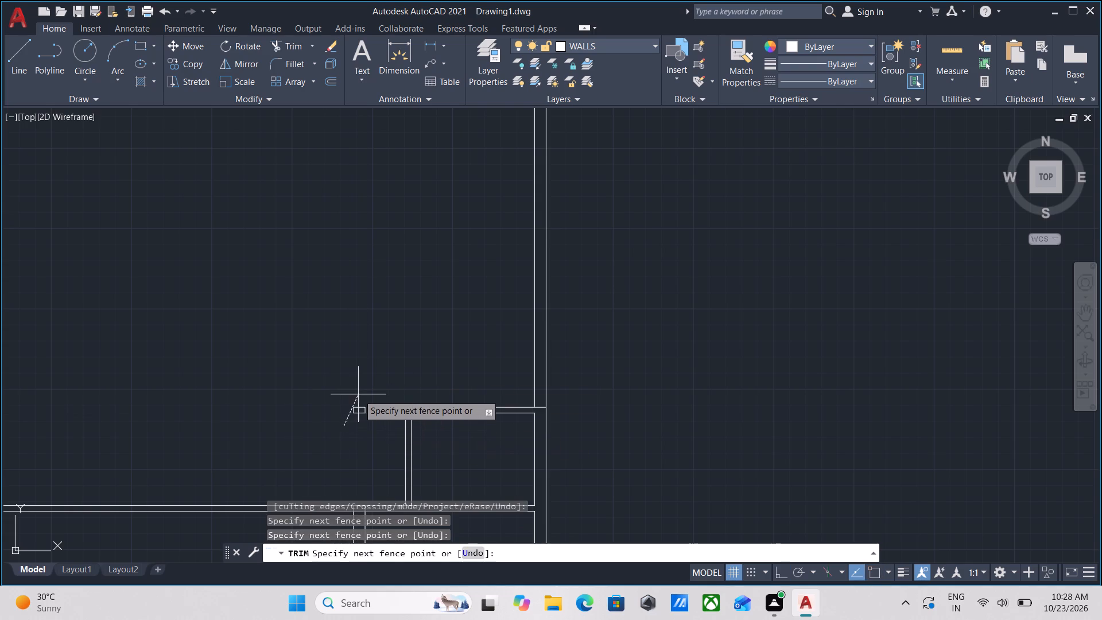
click(364, 427)
click(362, 394)
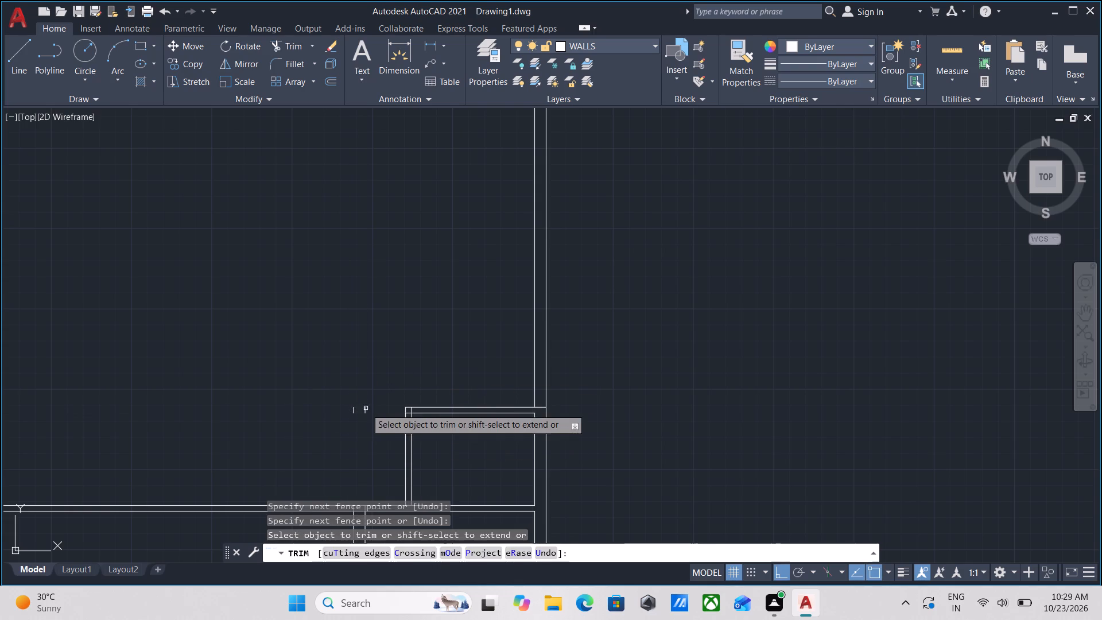
click(370, 417)
click(340, 408)
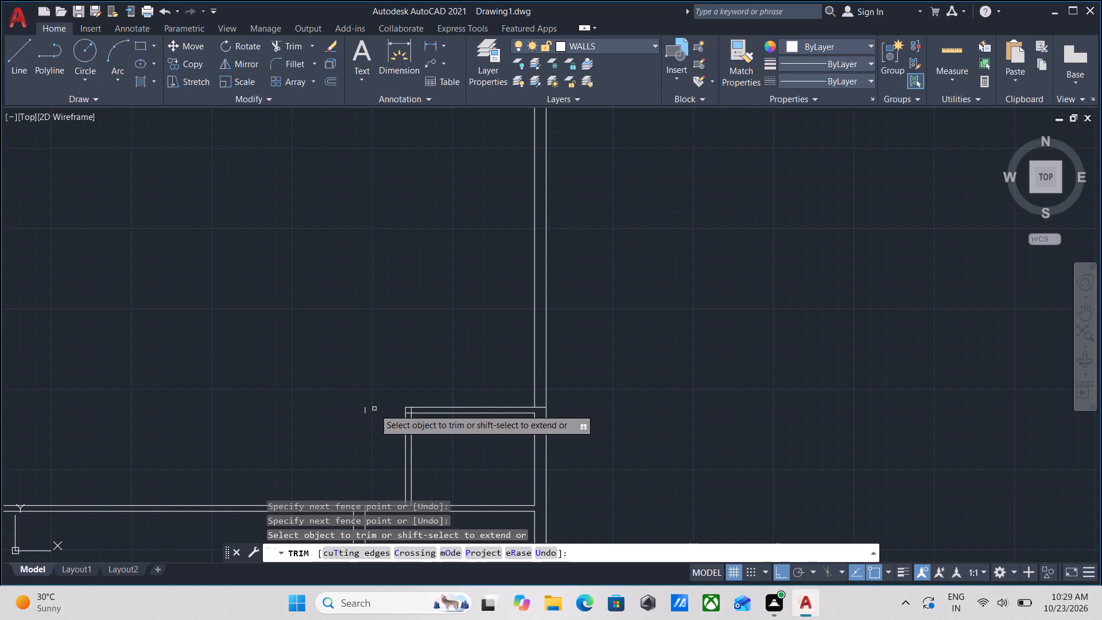
click(374, 409)
click(355, 409)
key(Escape)
Offset the small room's top wall line 10' upward.
scroll(485, 424, up, 2)
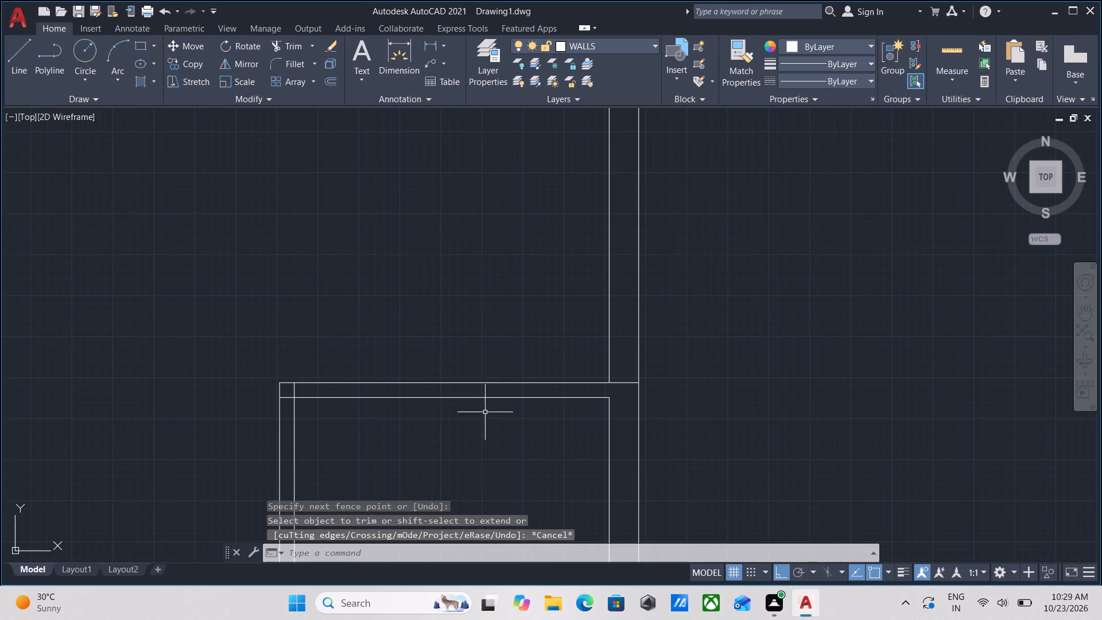
click(483, 389)
click(468, 377)
middle_drag(468, 377, 484, 467)
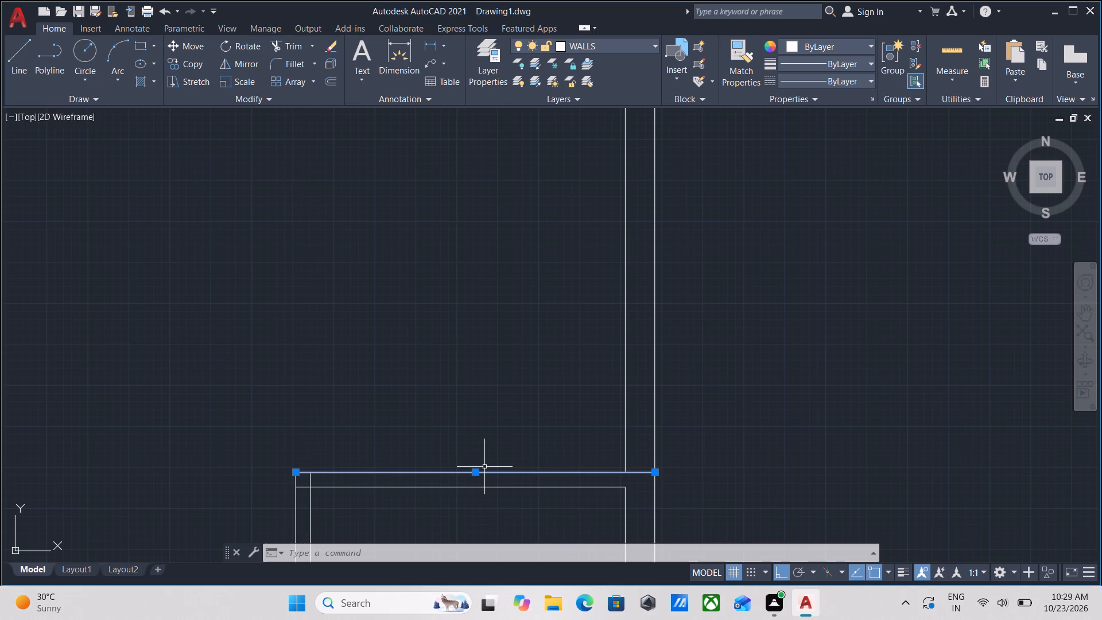
key(o)
key(Return)
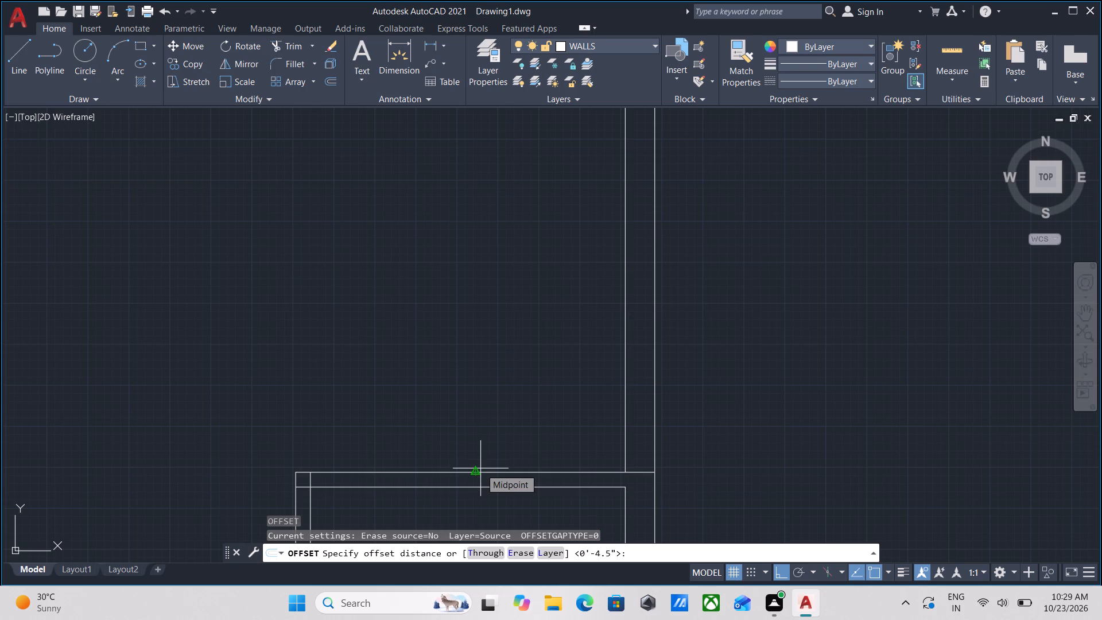
click(471, 472)
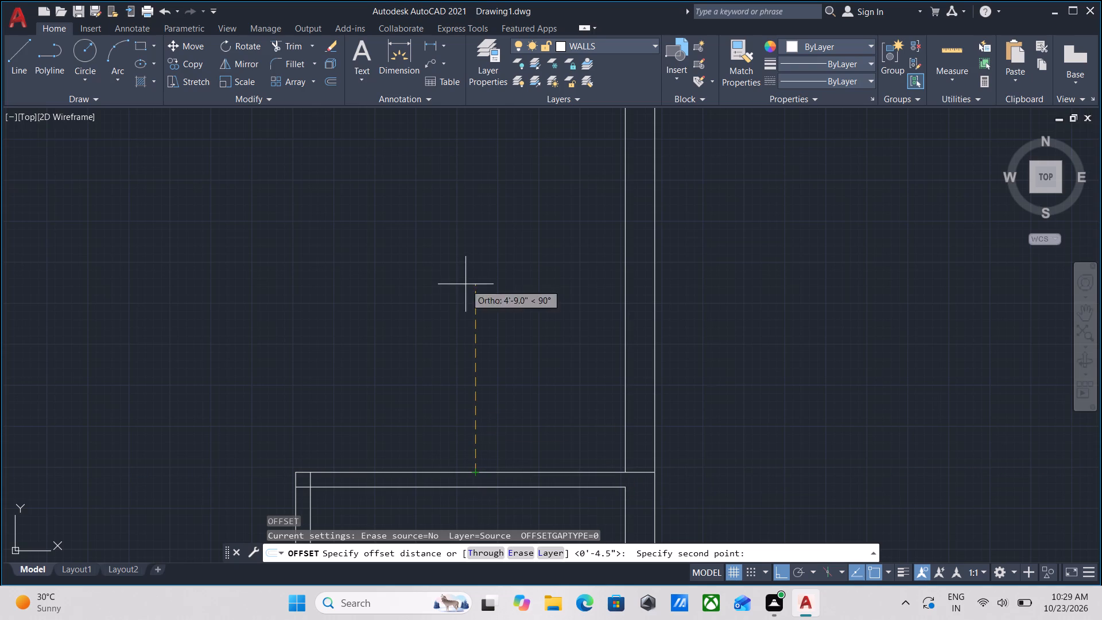
click(467, 218)
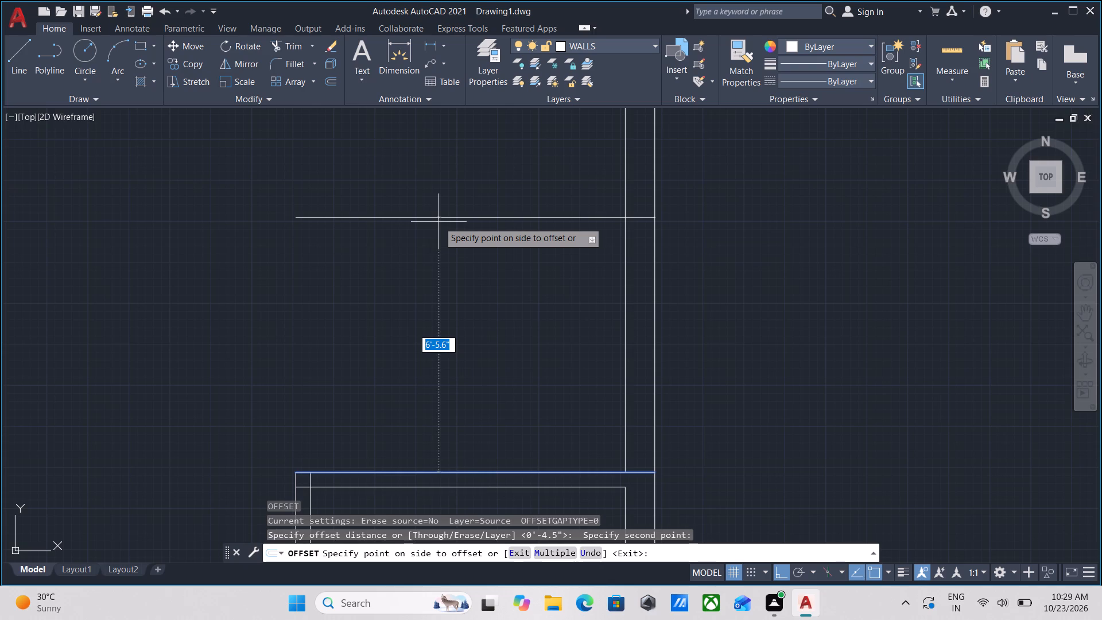
text(10')
key(Return)
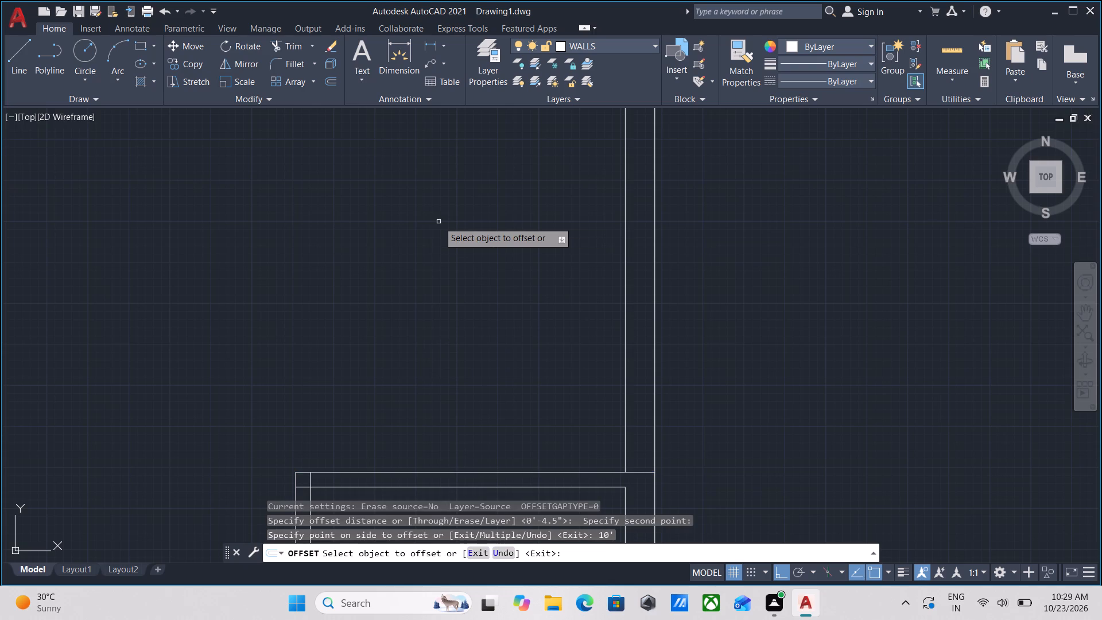
Offset the new upper horizontal line 9" upward to form the top wall.
scroll(439, 235, down, 2)
middle_drag(444, 247, 463, 413)
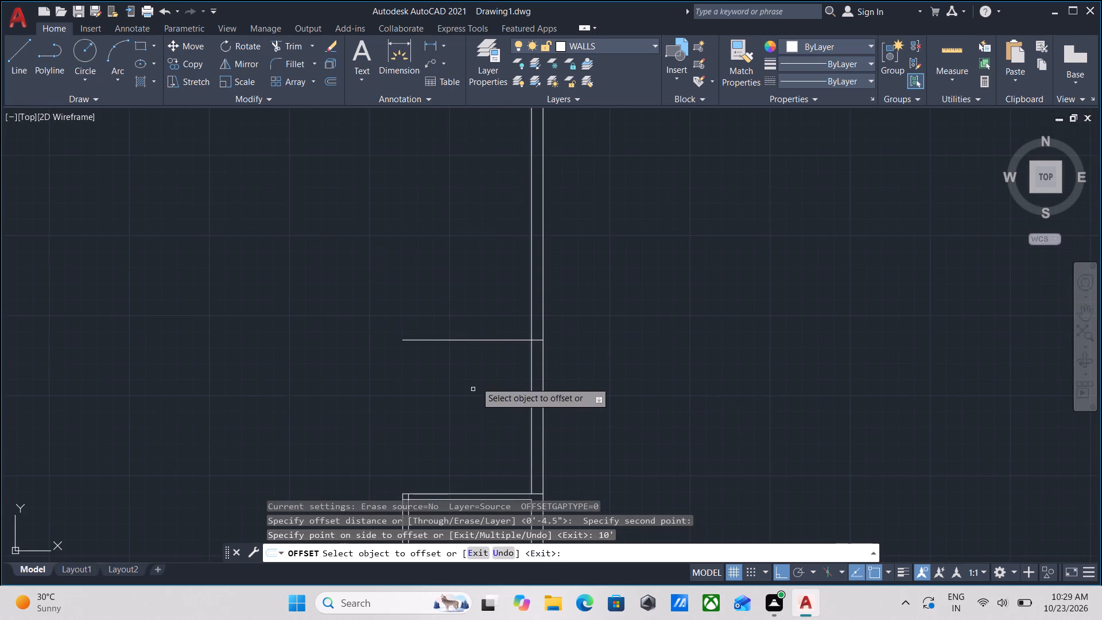
scroll(487, 335, down, 5)
scroll(494, 352, up, 4)
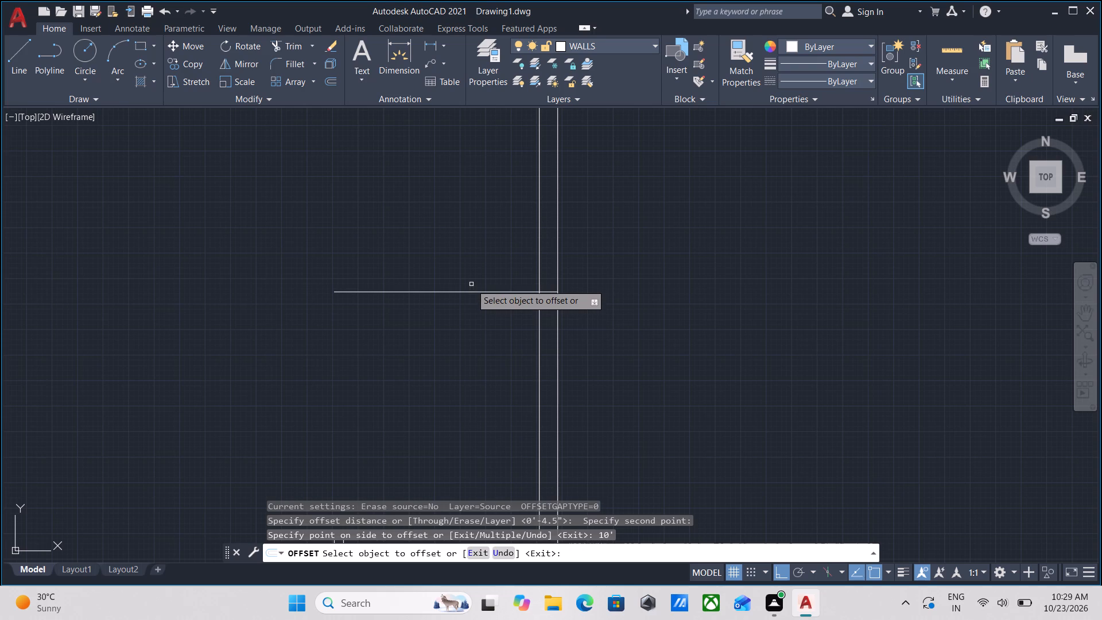
click(473, 292)
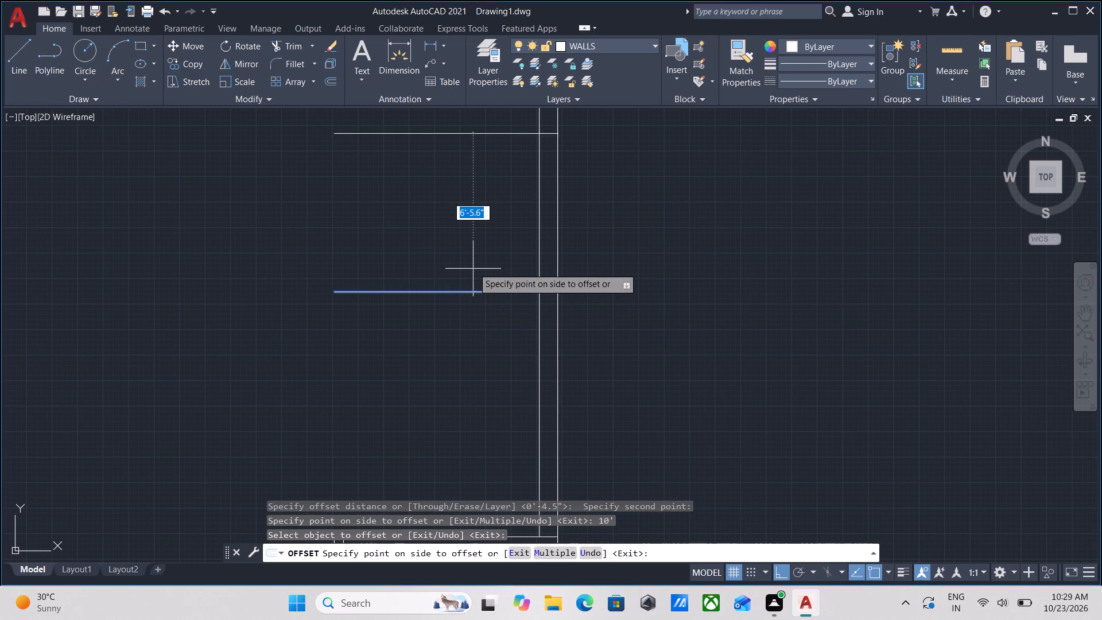
key(9)
key(Return)
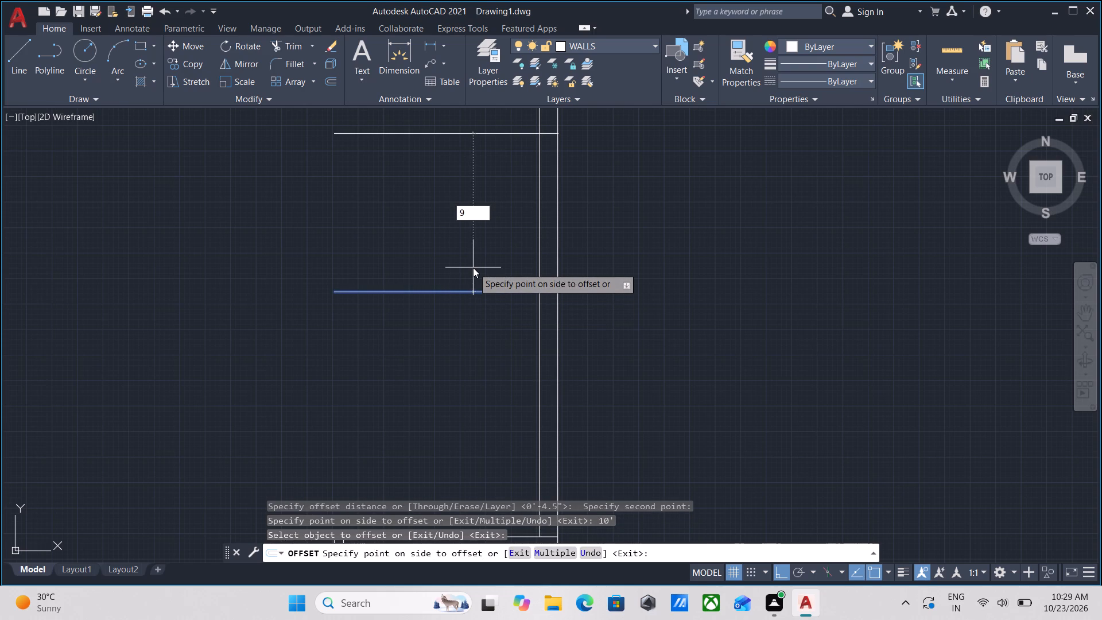
Examine the right side of the plan from the new 9" top wall down to the lower rooms.
middle_drag(521, 260, 482, 280)
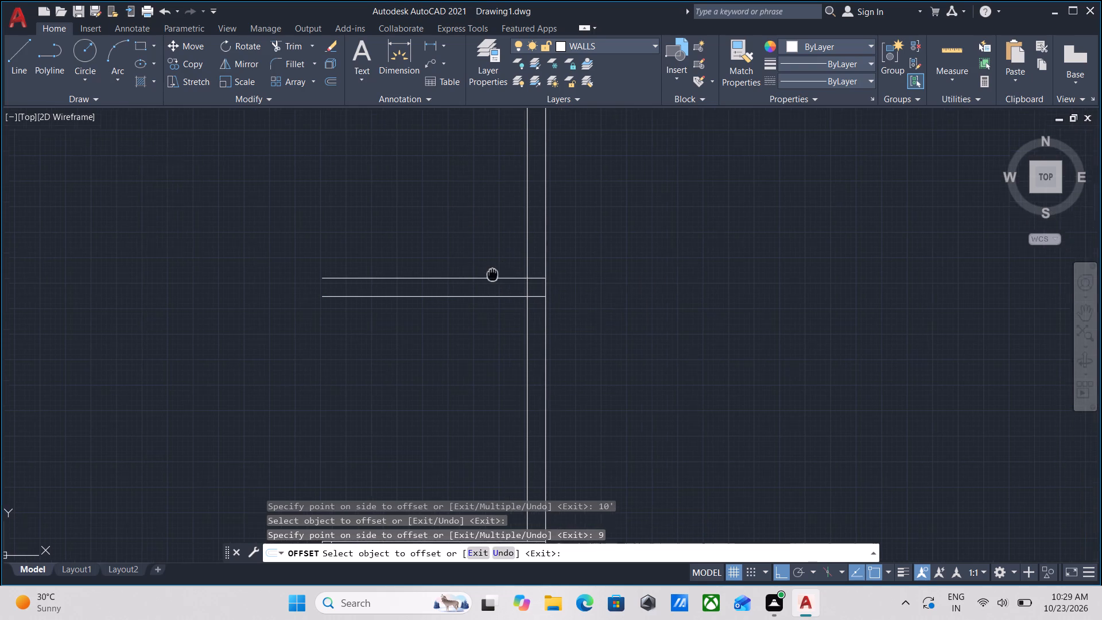
middle_drag(482, 280, 476, 285)
scroll(482, 289, down, 4)
middle_drag(471, 320, 468, 295)
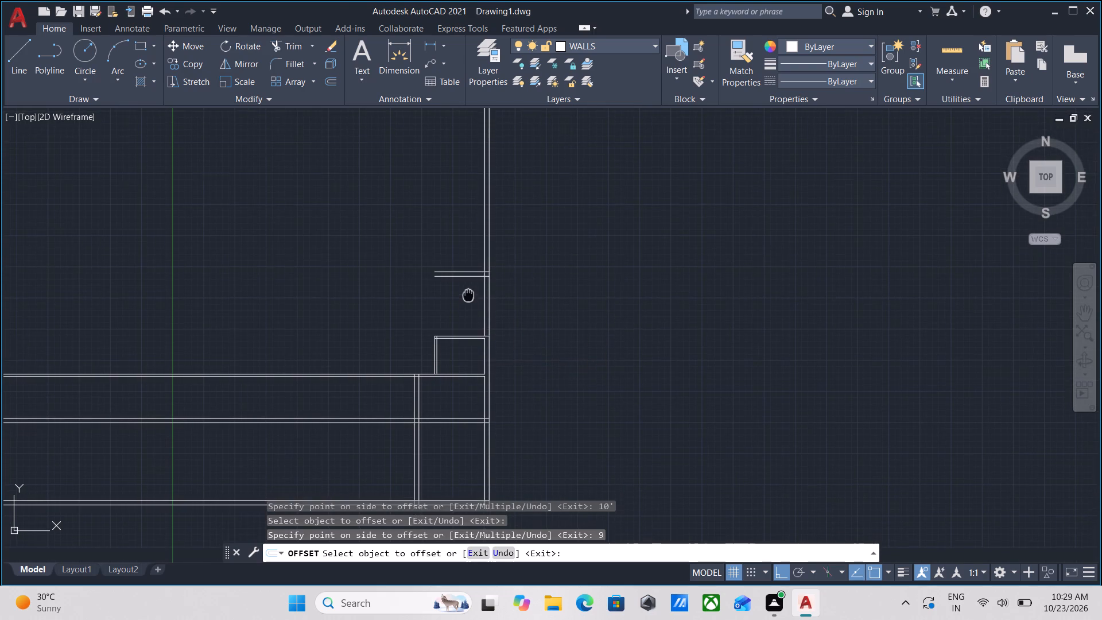
middle_drag(468, 295, 483, 335)
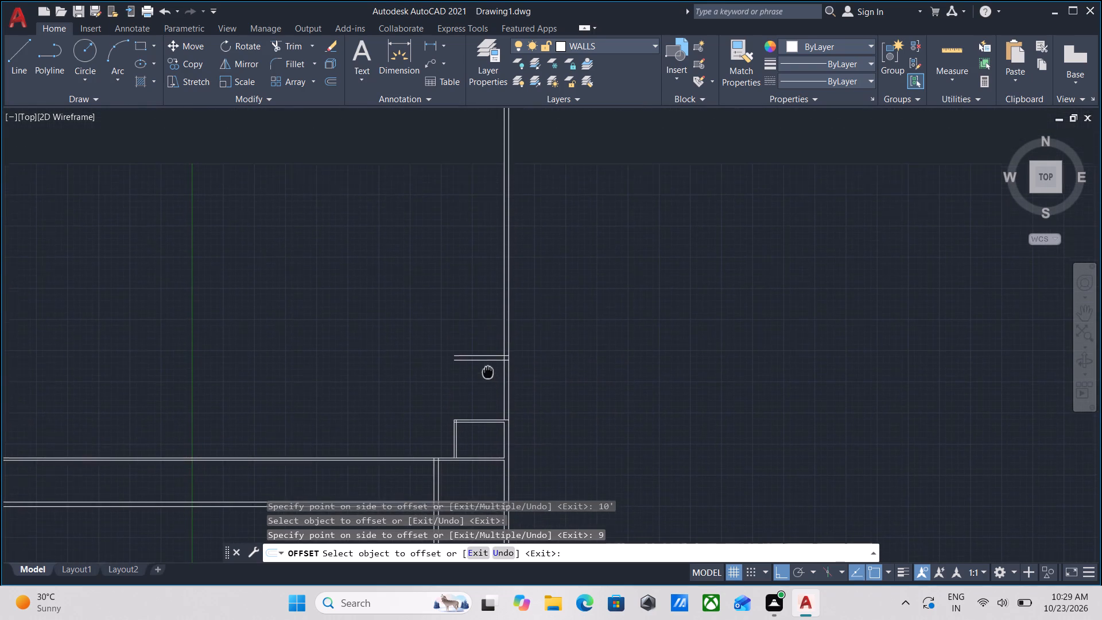
middle_drag(483, 335, 477, 263)
middle_drag(438, 389, 439, 324)
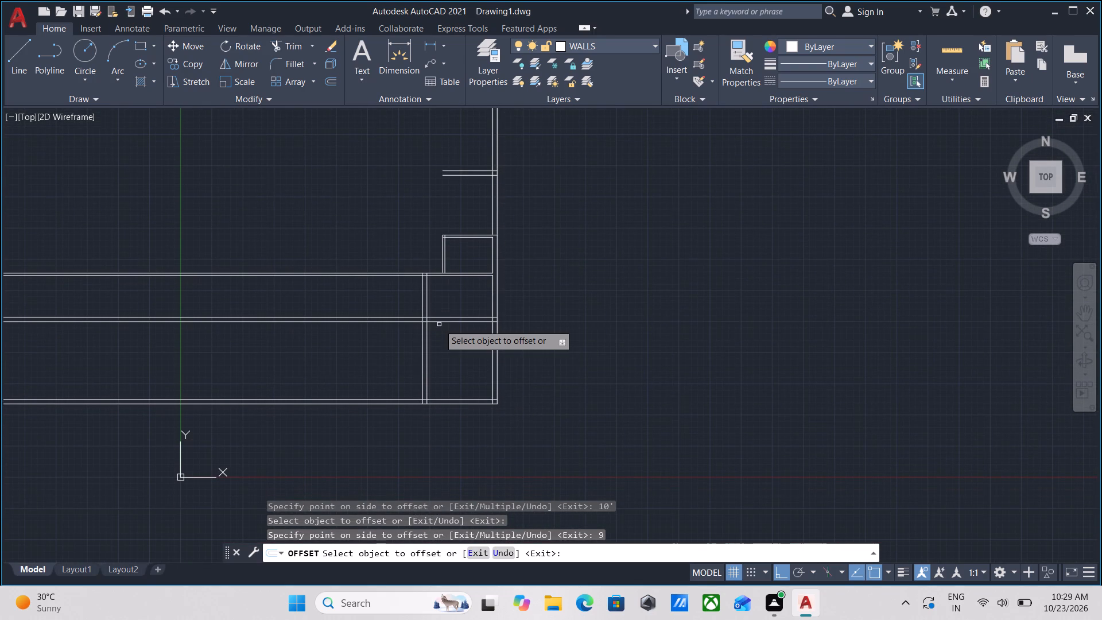
middle_drag(439, 324, 450, 473)
scroll(451, 330, up, 2)
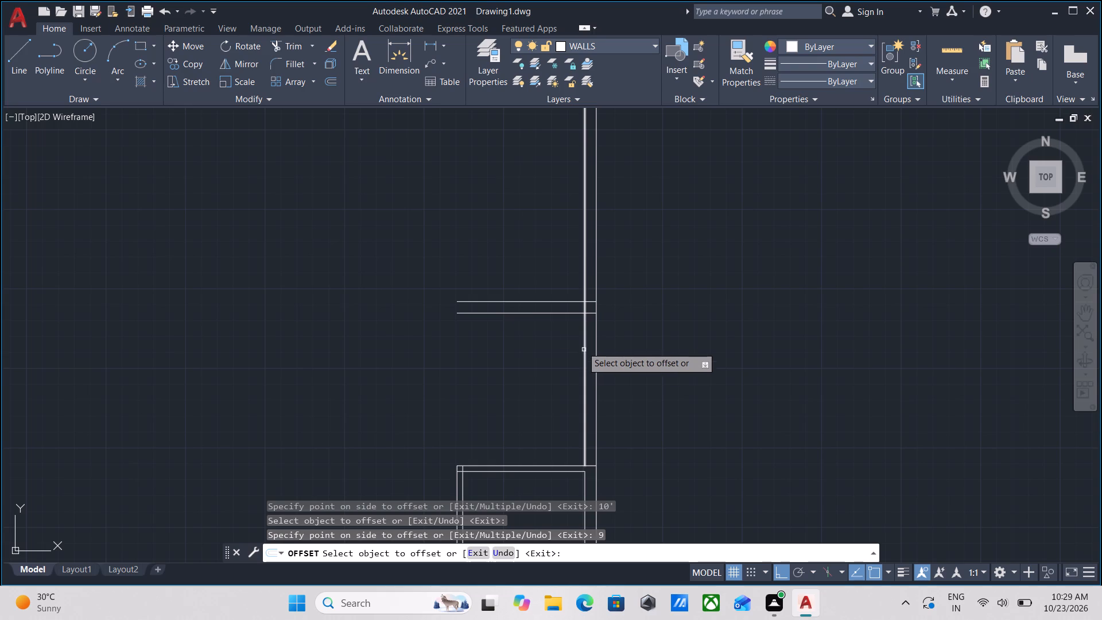
Trim both vertical lines of the rightmost 9" wall above the new top wall.
middle_drag(513, 344, 496, 463)
middle_drag(537, 396, 537, 391)
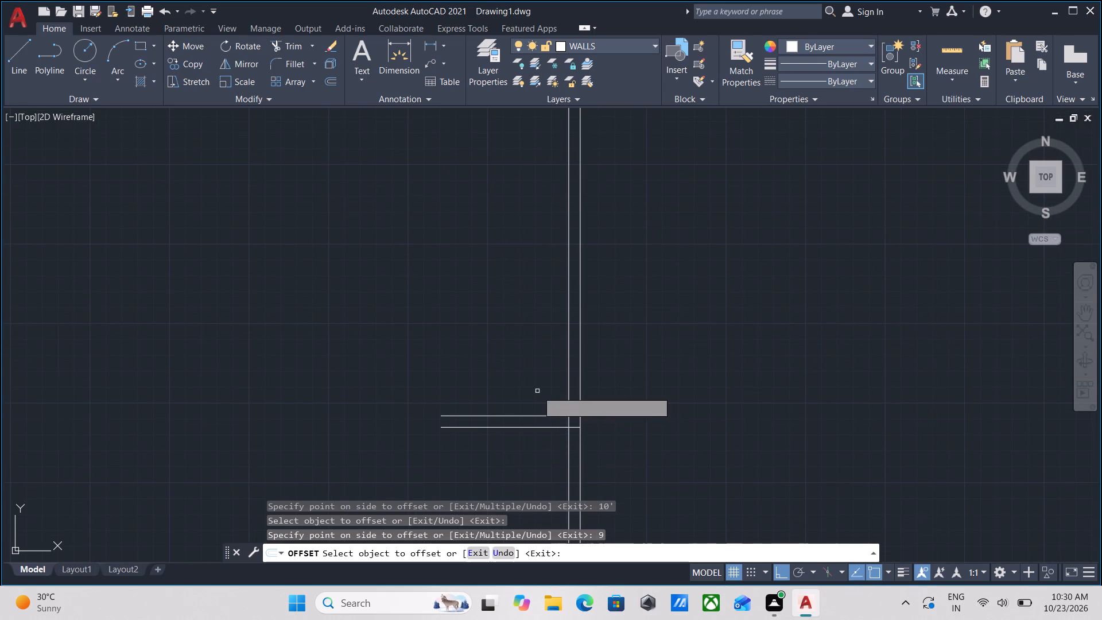
key(Escape)
text(TR)
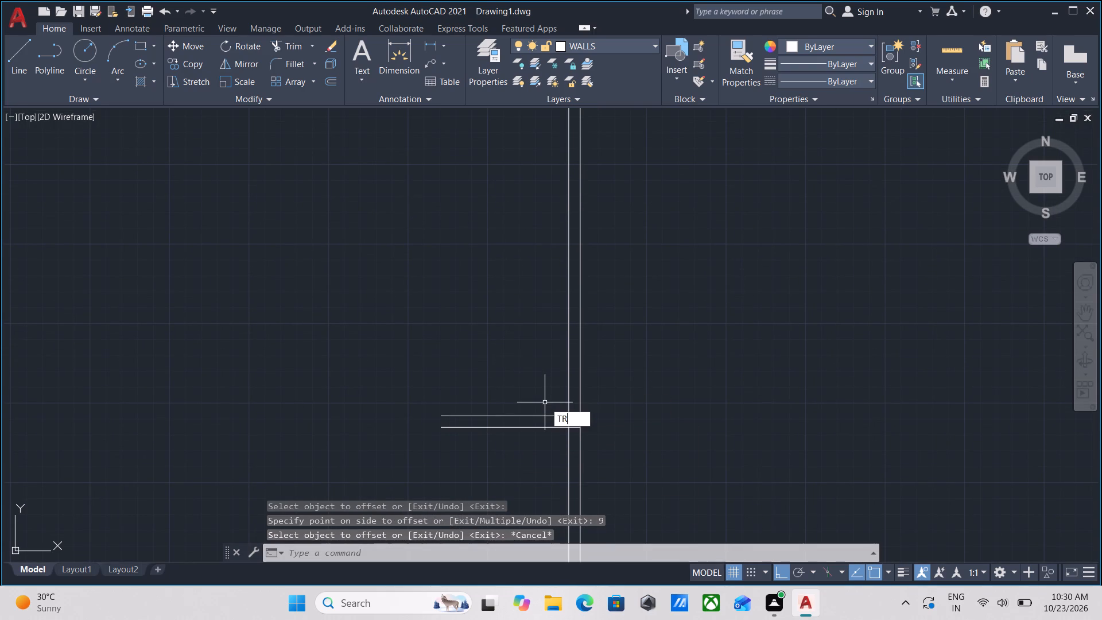
key(Return)
click(595, 387)
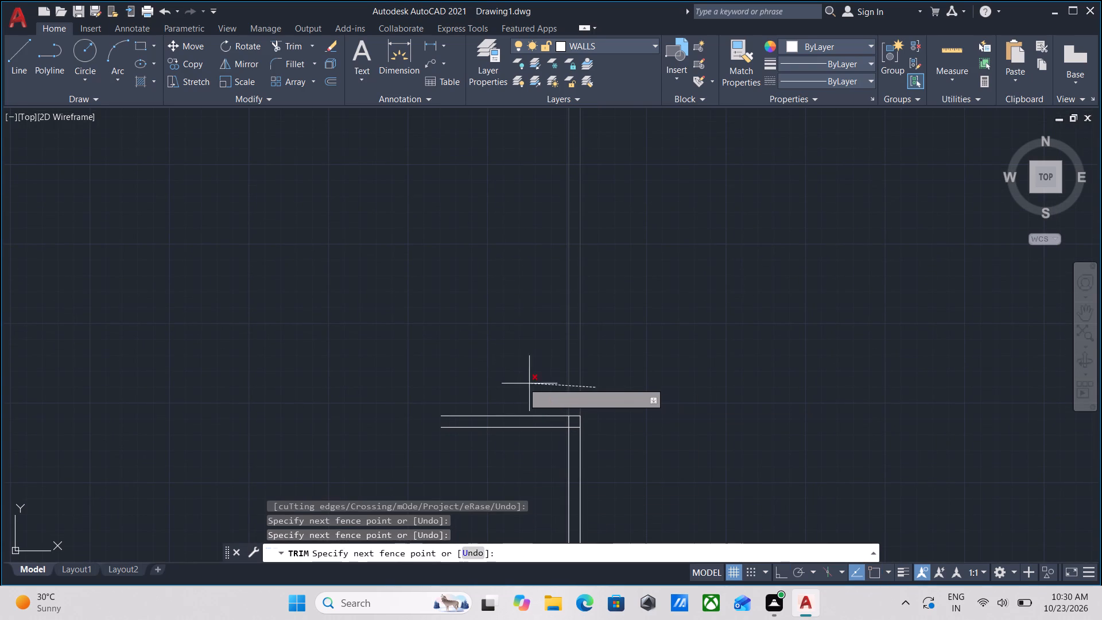
click(523, 382)
key(Escape)
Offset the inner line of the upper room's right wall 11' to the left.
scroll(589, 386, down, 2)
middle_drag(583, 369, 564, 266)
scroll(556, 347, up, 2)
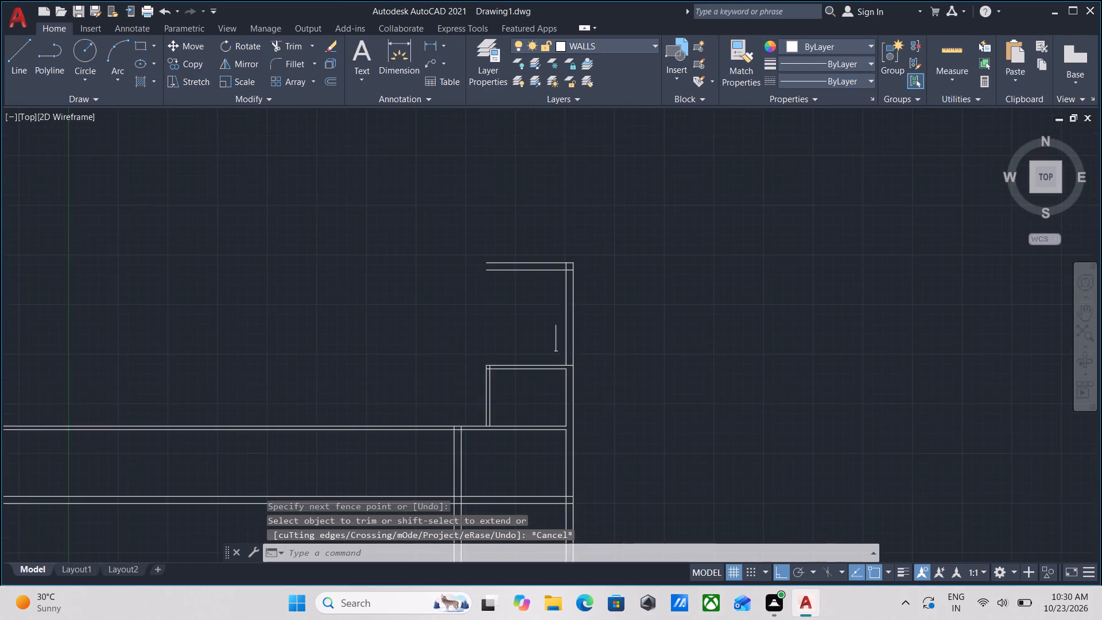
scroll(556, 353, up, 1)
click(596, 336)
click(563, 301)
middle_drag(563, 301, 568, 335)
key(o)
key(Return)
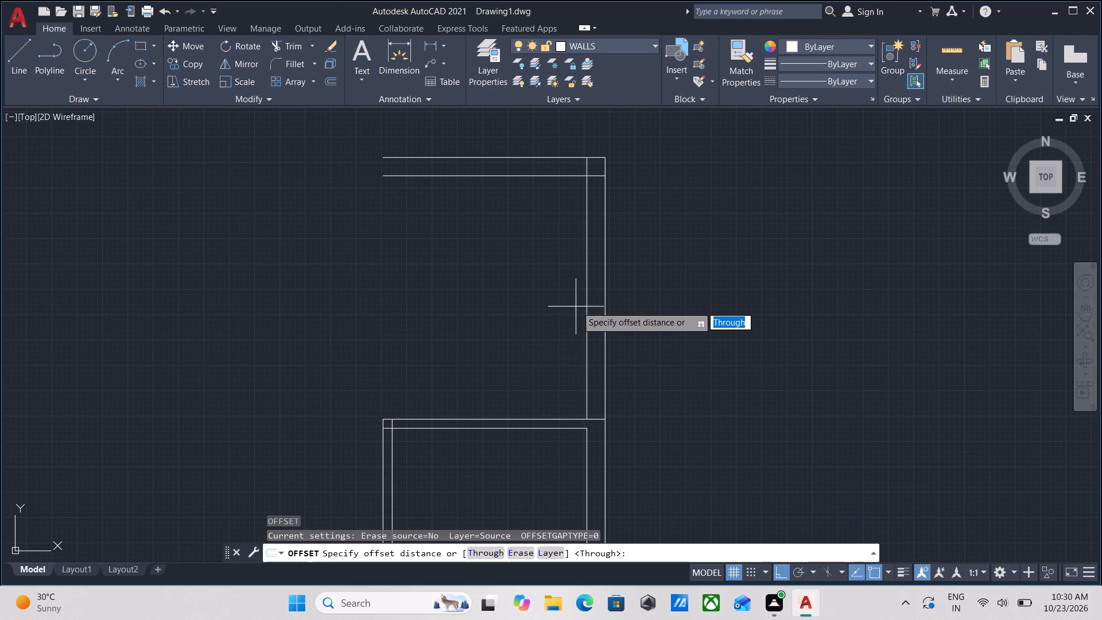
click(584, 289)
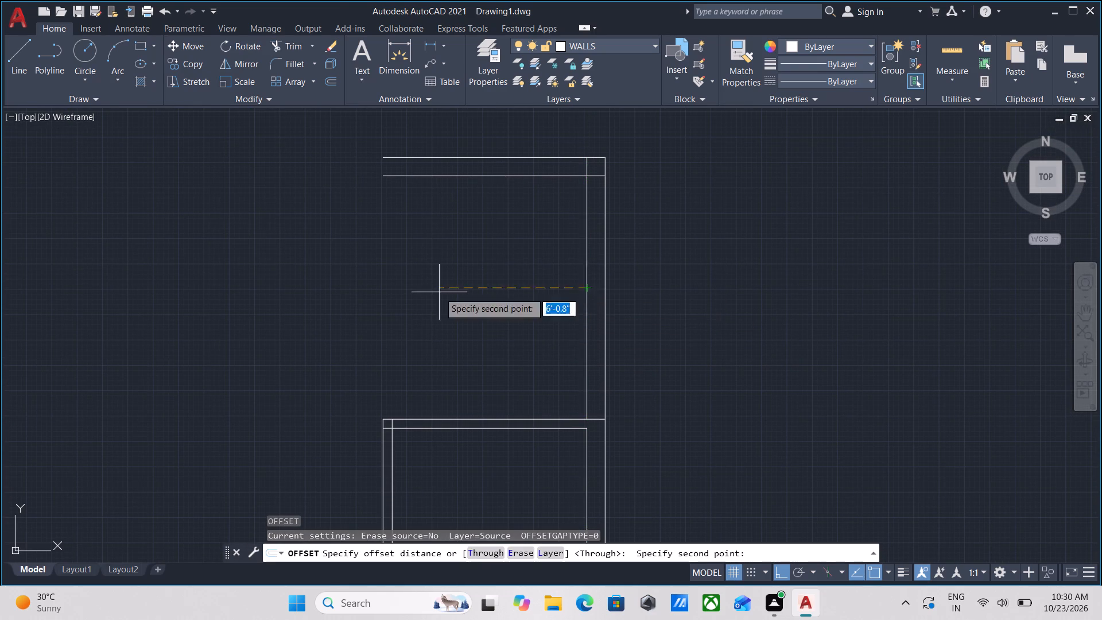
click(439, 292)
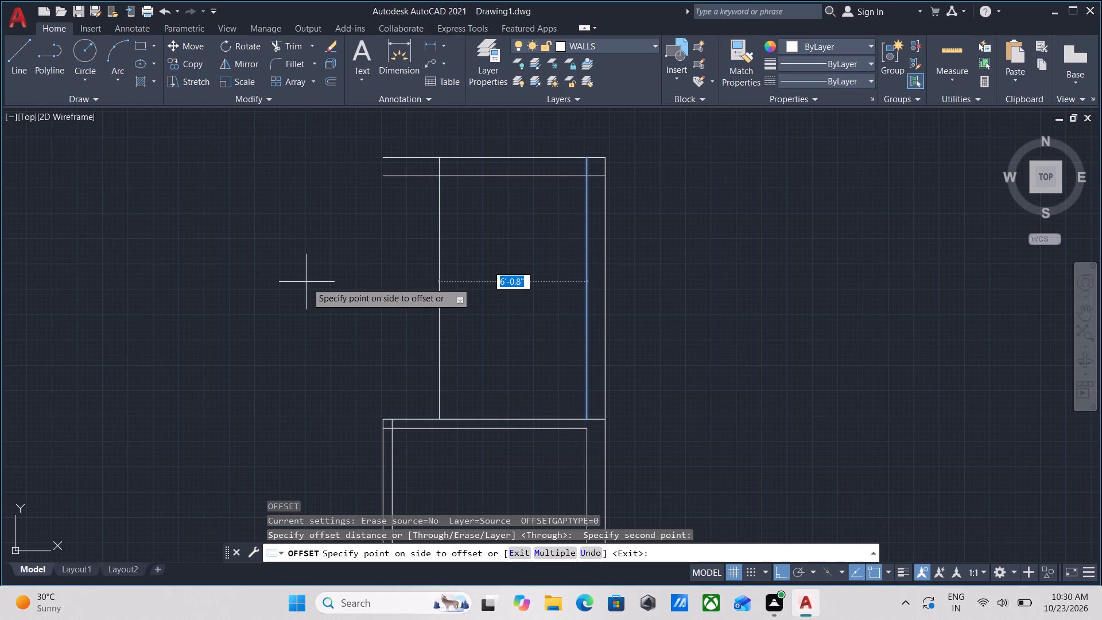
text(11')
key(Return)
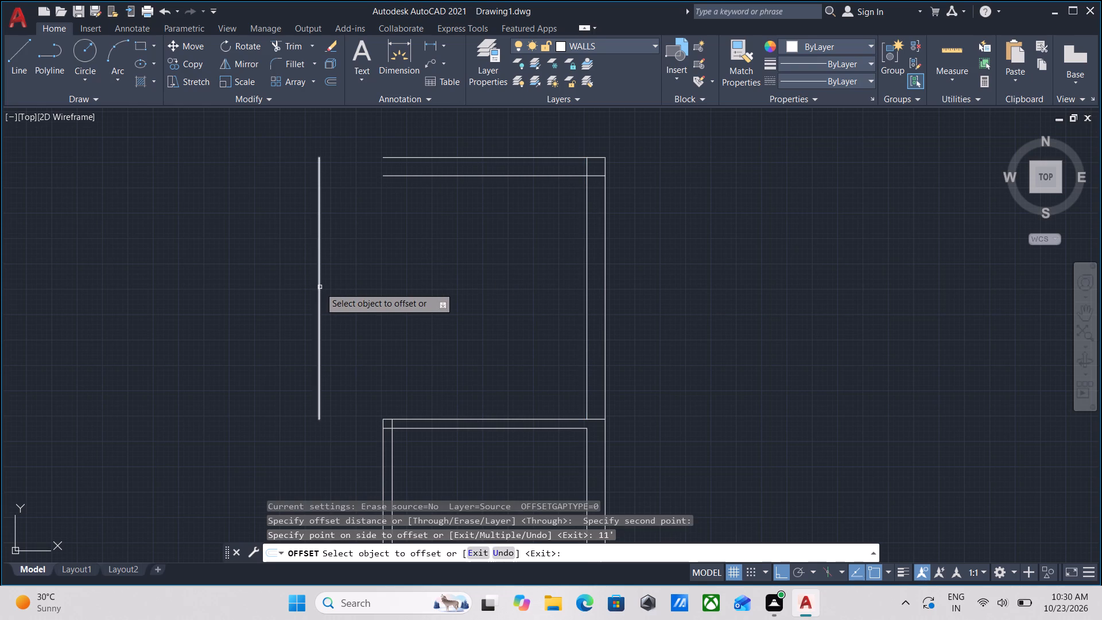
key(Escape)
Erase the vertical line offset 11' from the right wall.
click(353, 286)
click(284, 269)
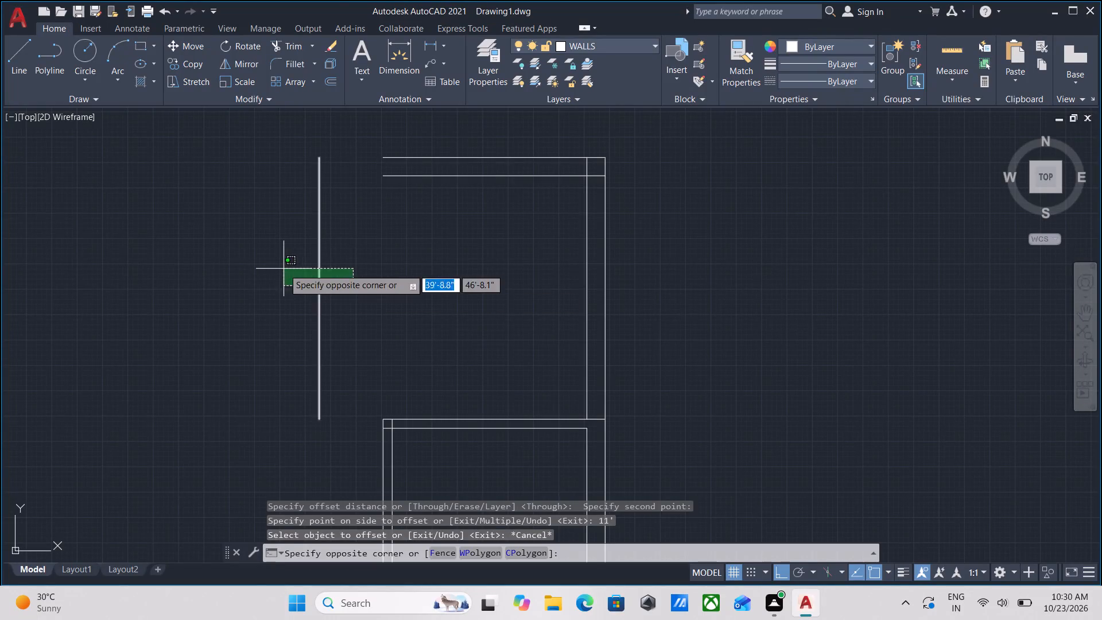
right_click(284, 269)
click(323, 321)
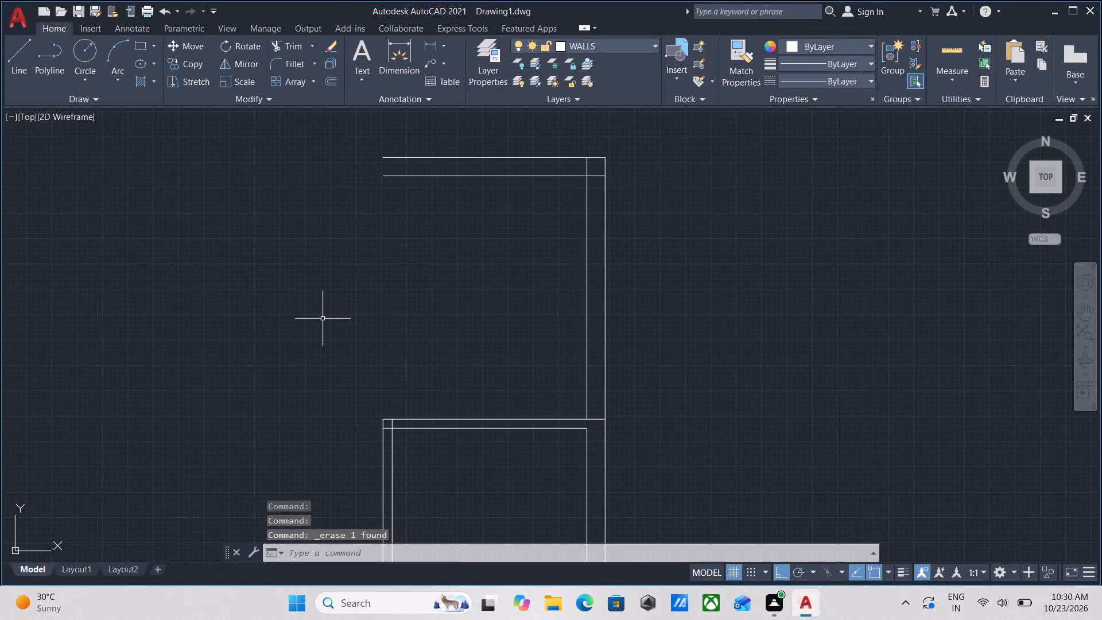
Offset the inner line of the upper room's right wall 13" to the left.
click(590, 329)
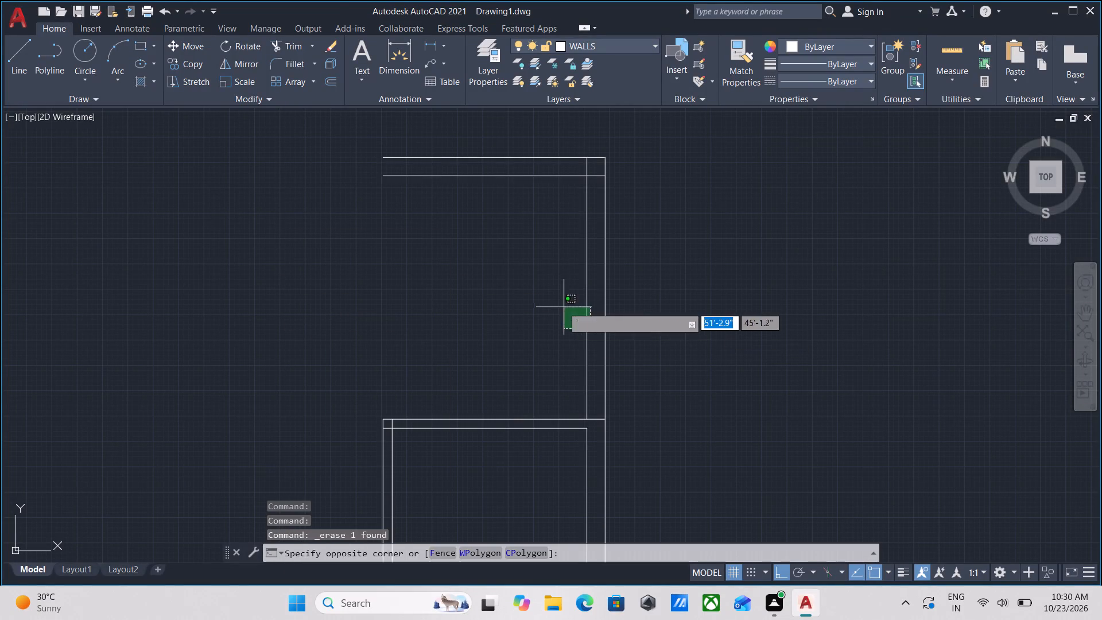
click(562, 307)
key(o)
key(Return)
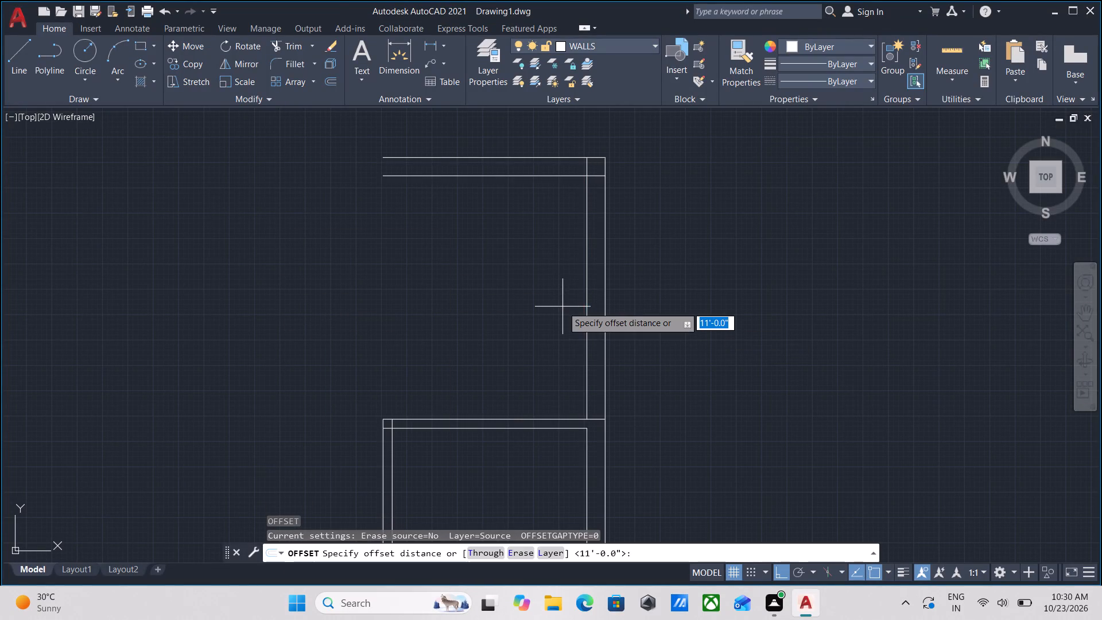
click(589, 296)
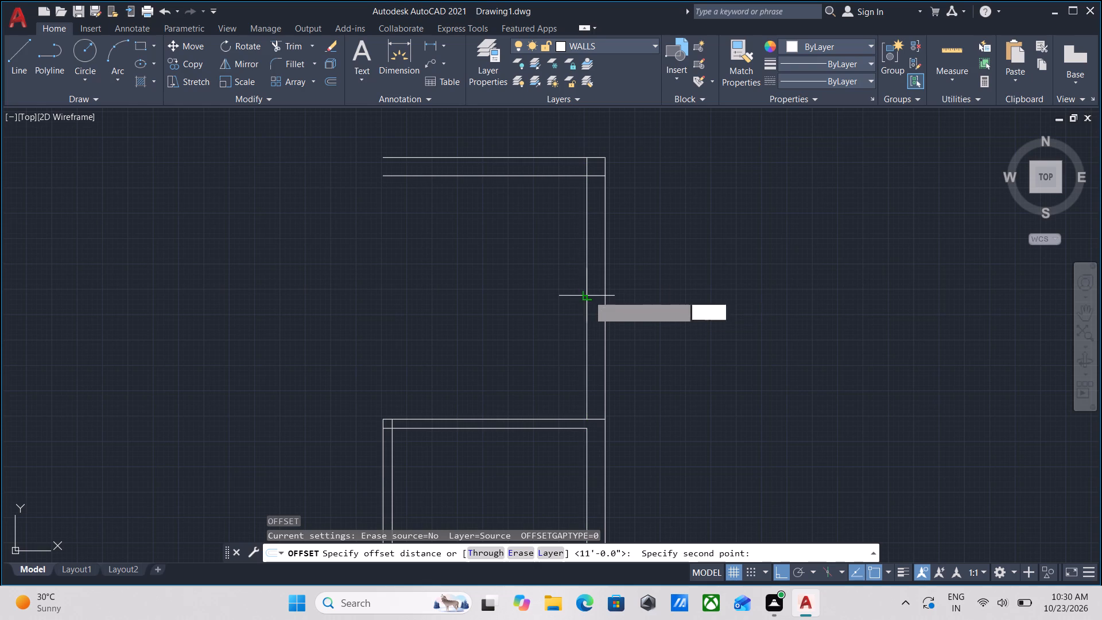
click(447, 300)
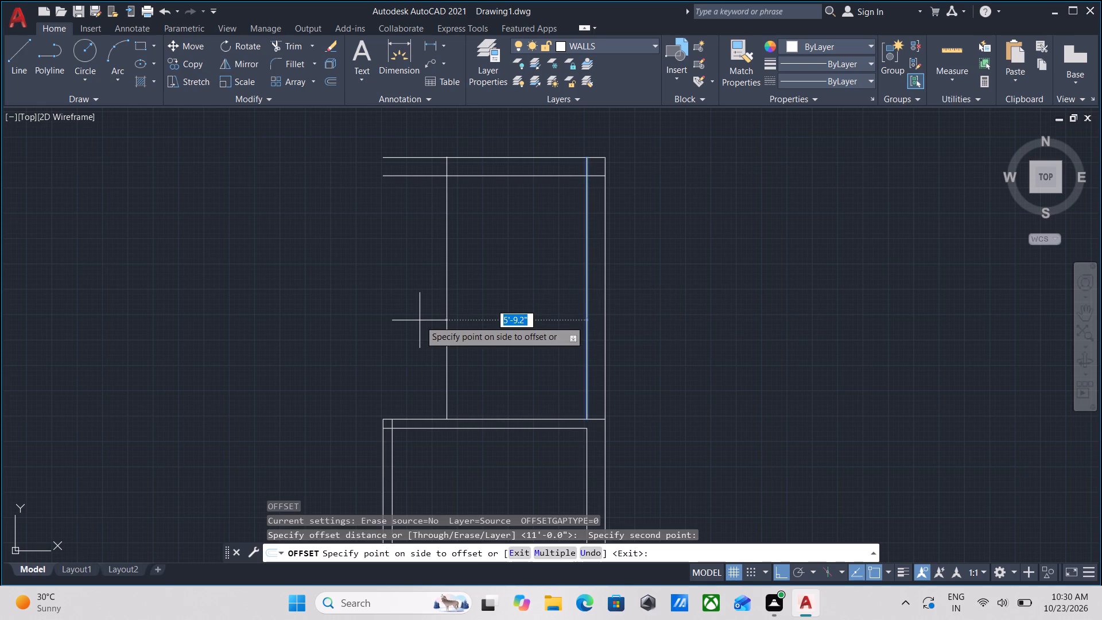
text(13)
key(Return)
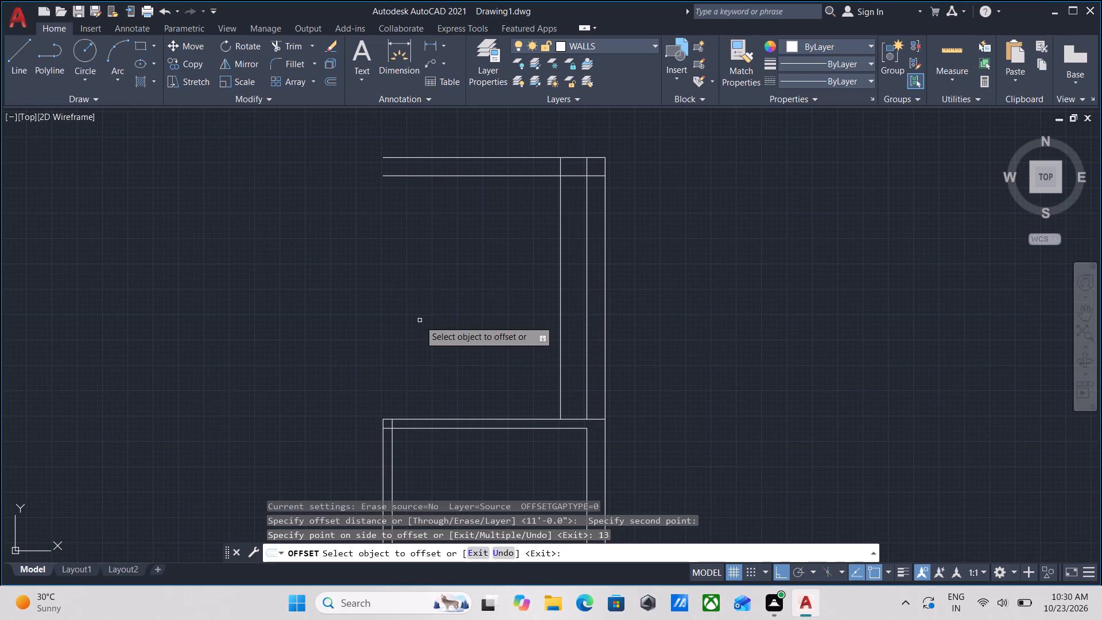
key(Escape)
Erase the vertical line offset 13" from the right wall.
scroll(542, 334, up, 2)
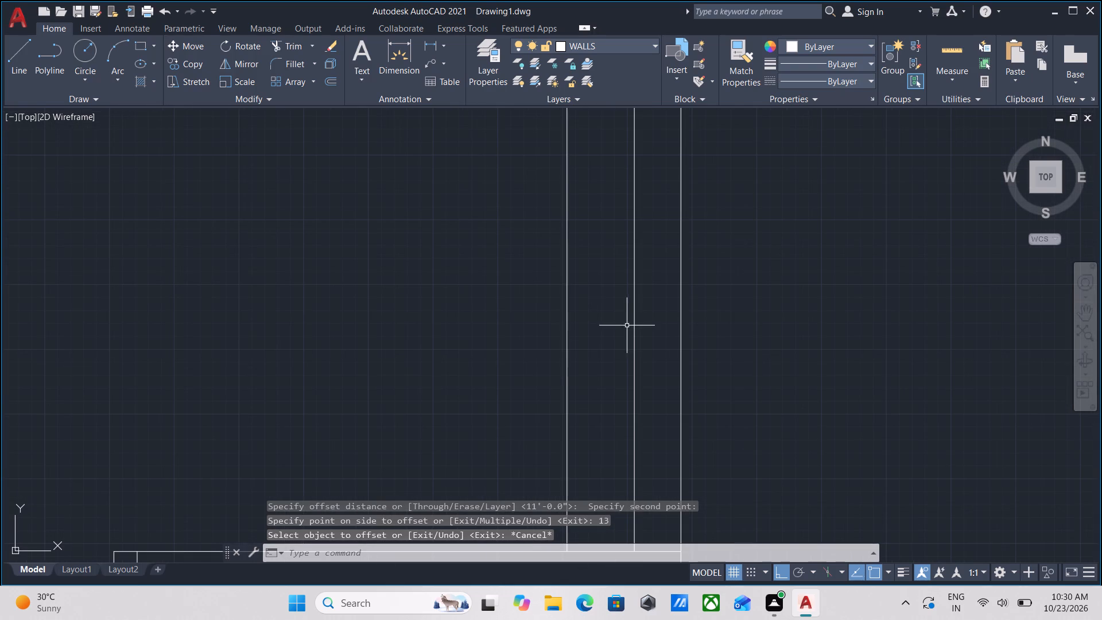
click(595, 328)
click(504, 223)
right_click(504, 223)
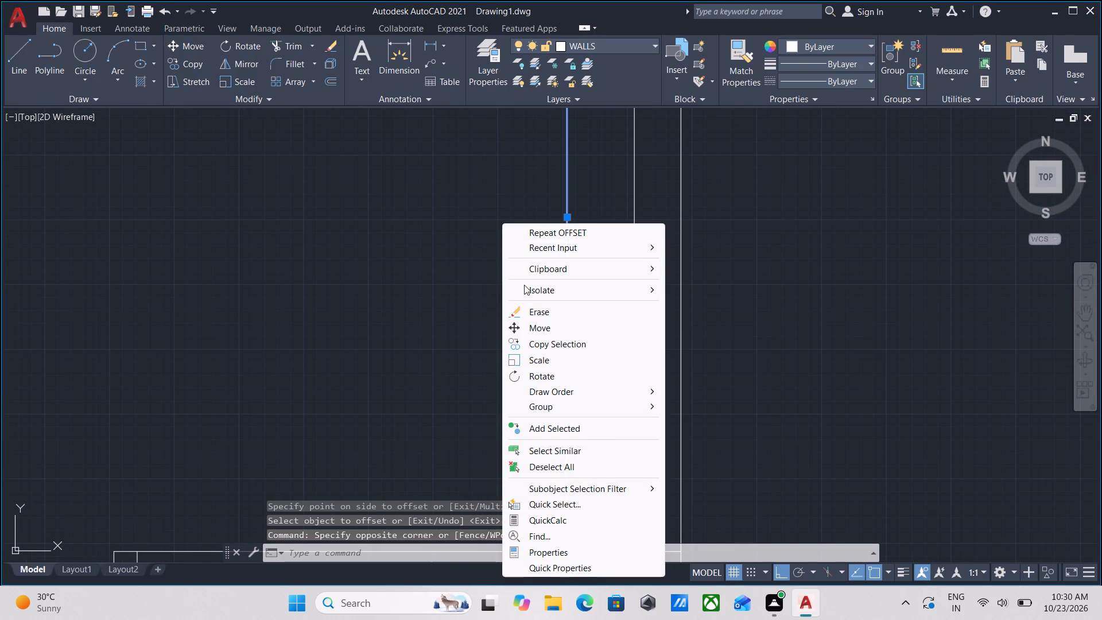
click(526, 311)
Offset the inner line of the upper room's right wall 13' to the left.
click(657, 338)
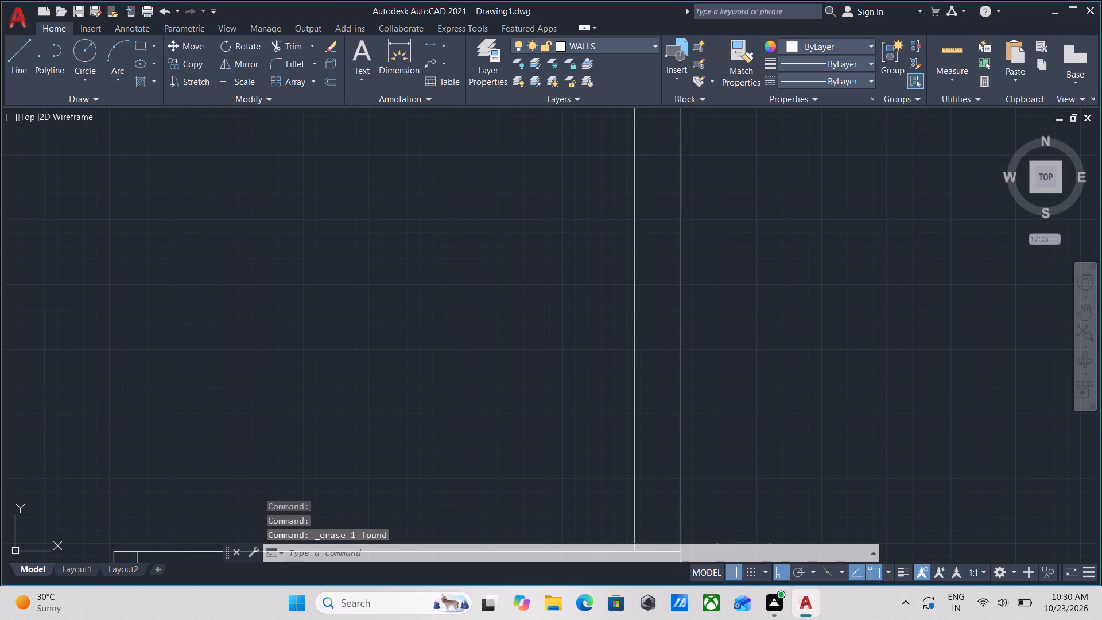
click(579, 265)
key(o)
key(Return)
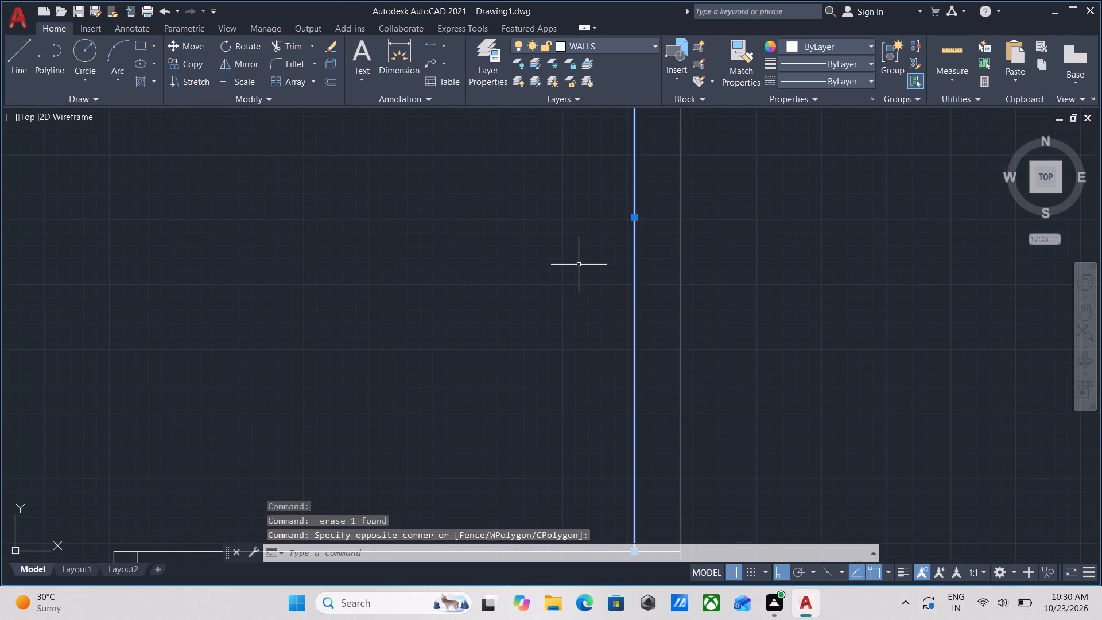
click(633, 319)
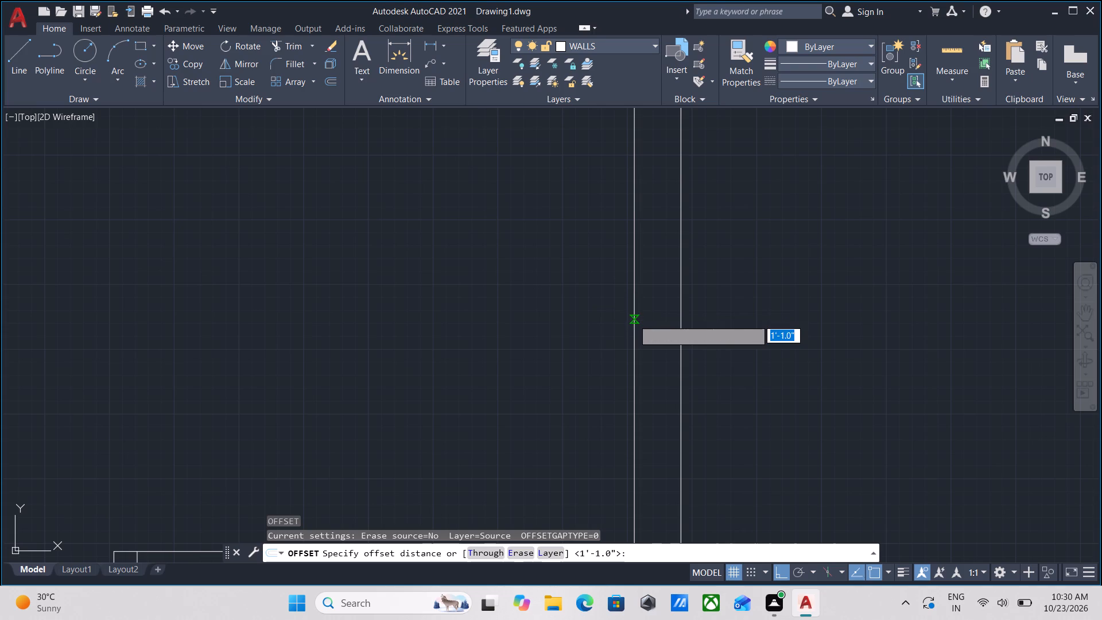
click(486, 318)
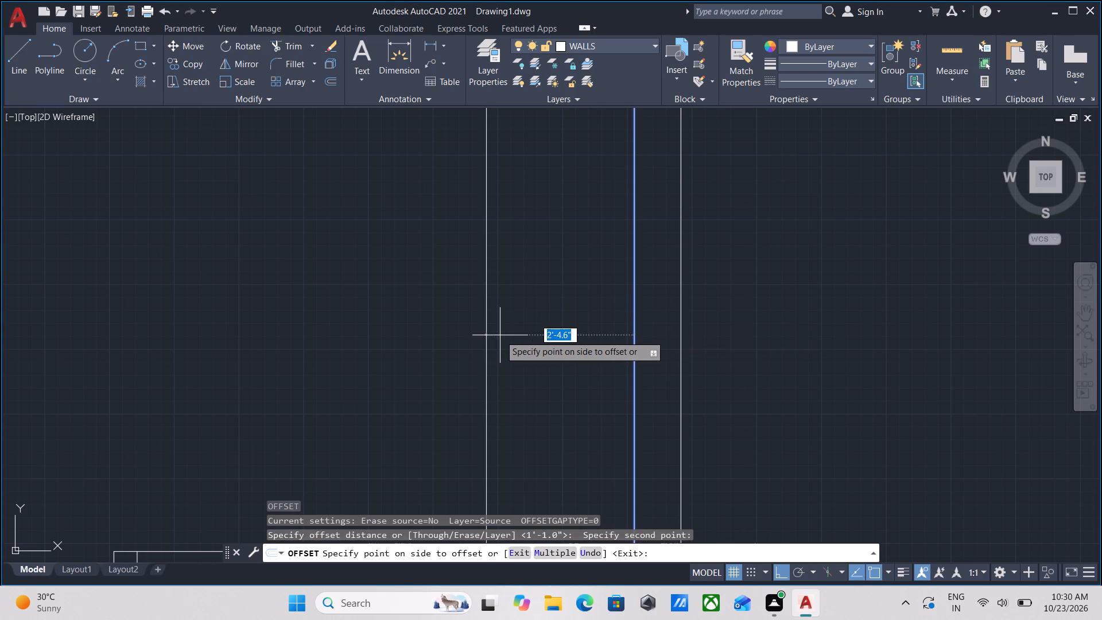
text(13)
key(apostrophe)
key(Return)
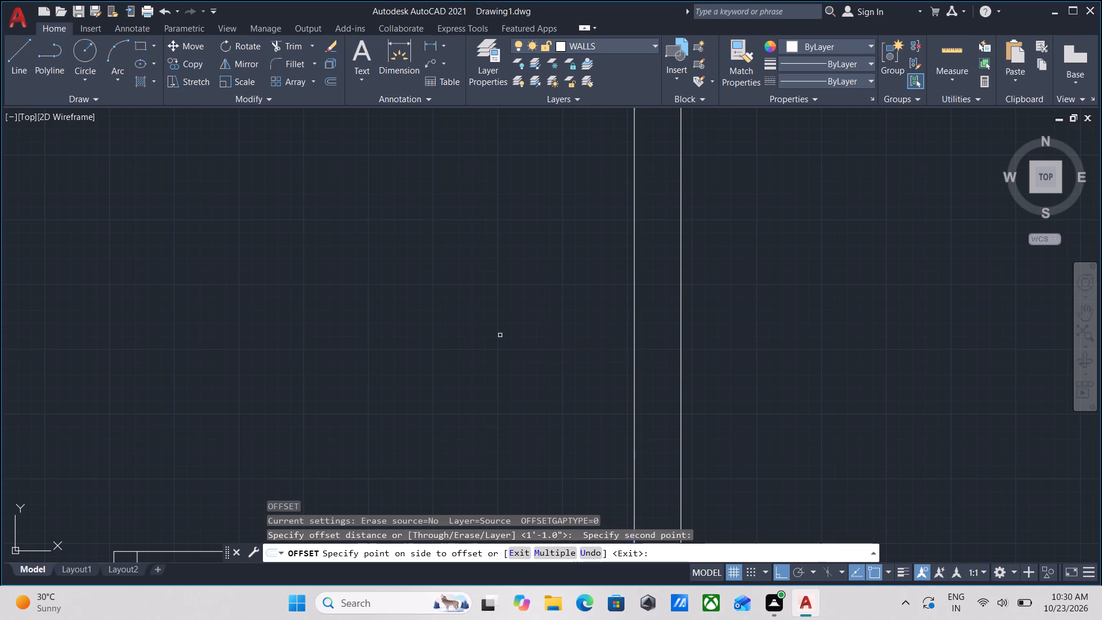
scroll(553, 347, down, 5)
middle_drag(500, 357, 521, 369)
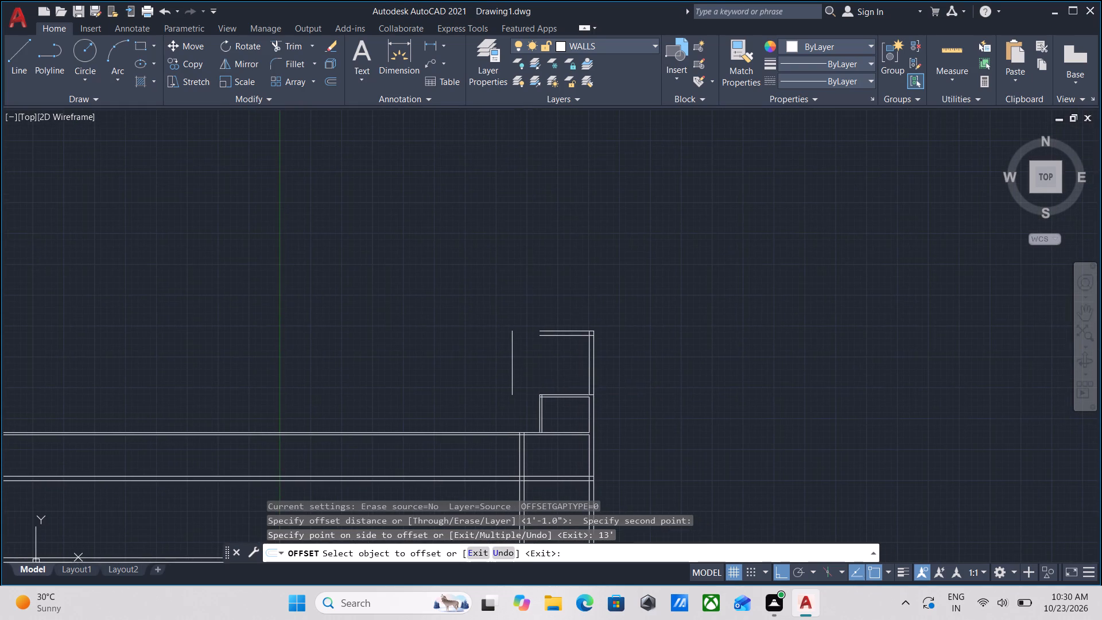
scroll(521, 370, up, 3)
key(Escape)
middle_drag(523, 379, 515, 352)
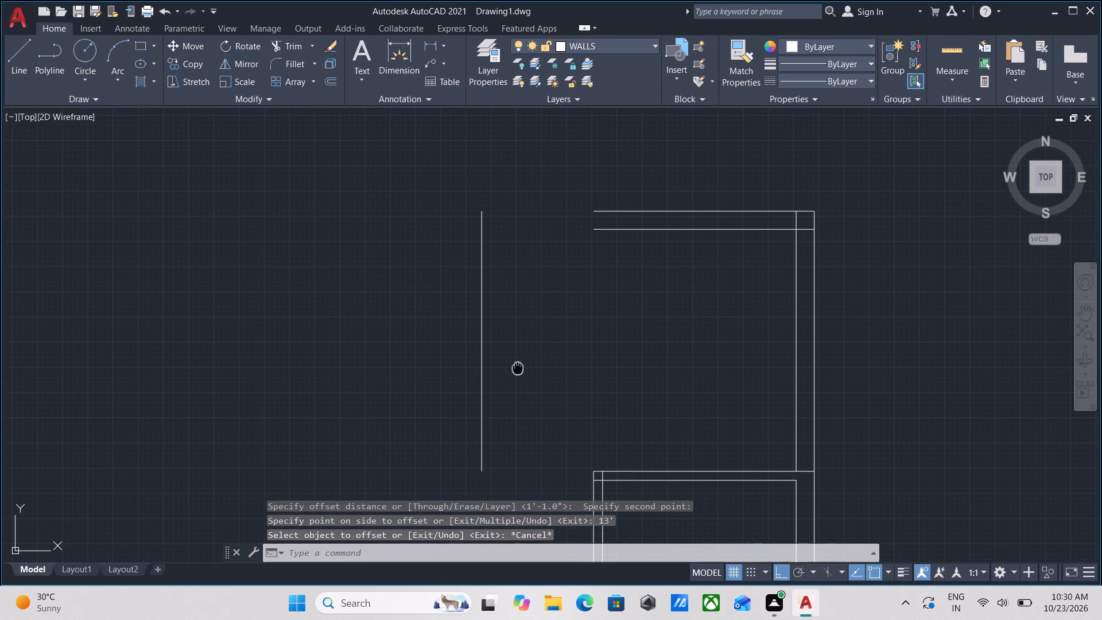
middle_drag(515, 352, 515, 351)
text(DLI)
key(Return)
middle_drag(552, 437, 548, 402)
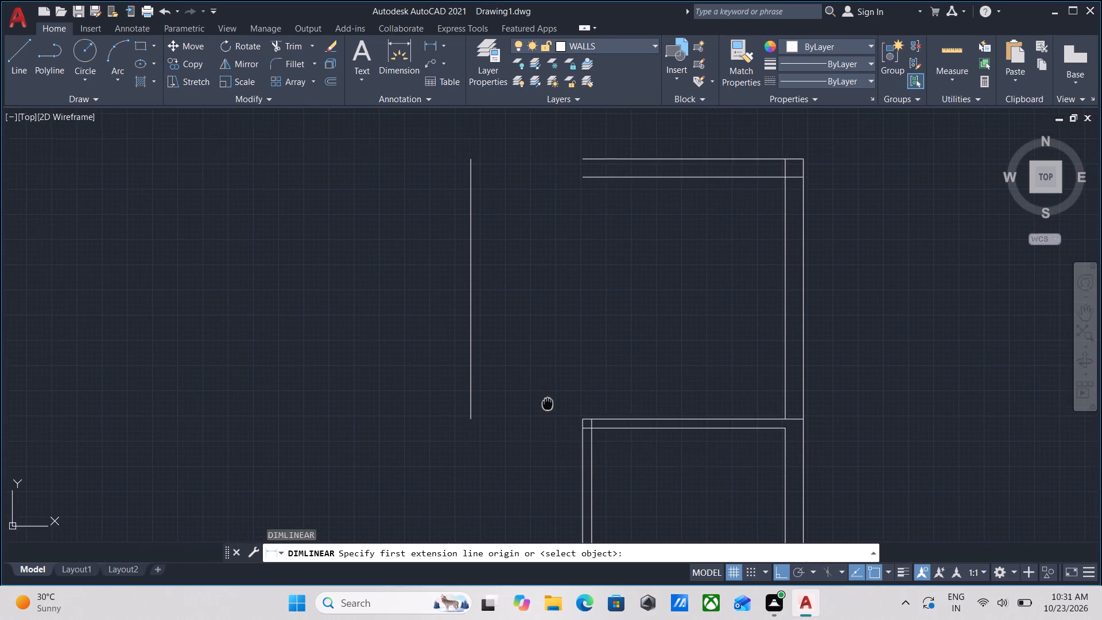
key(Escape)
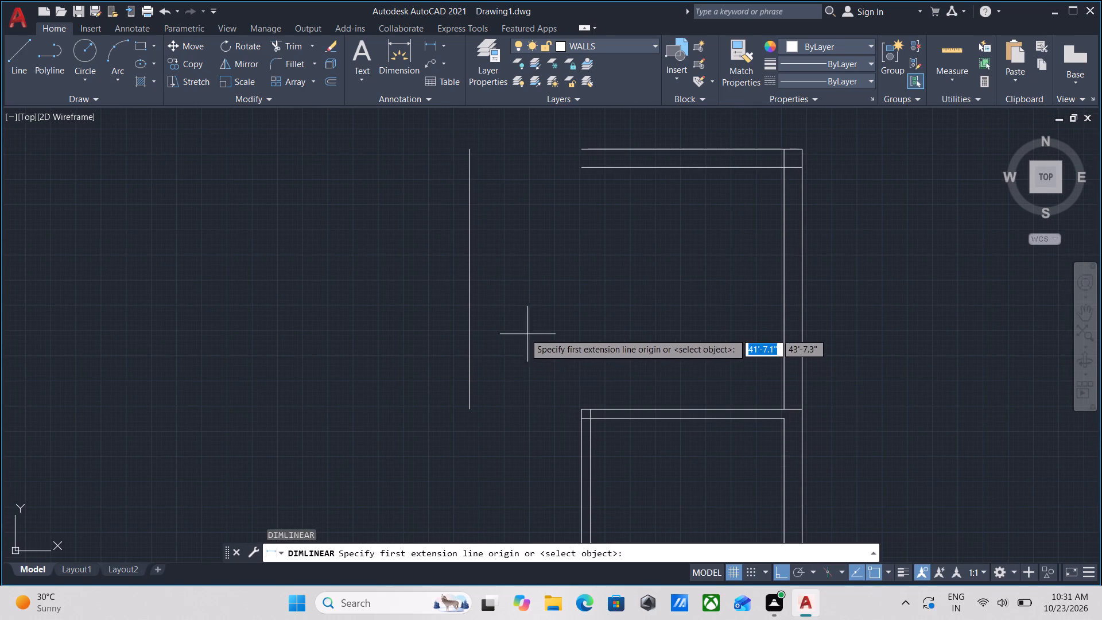
Offset the upper room's new left vertical line 9" to the left to form the left wall.
click(478, 287)
click(442, 276)
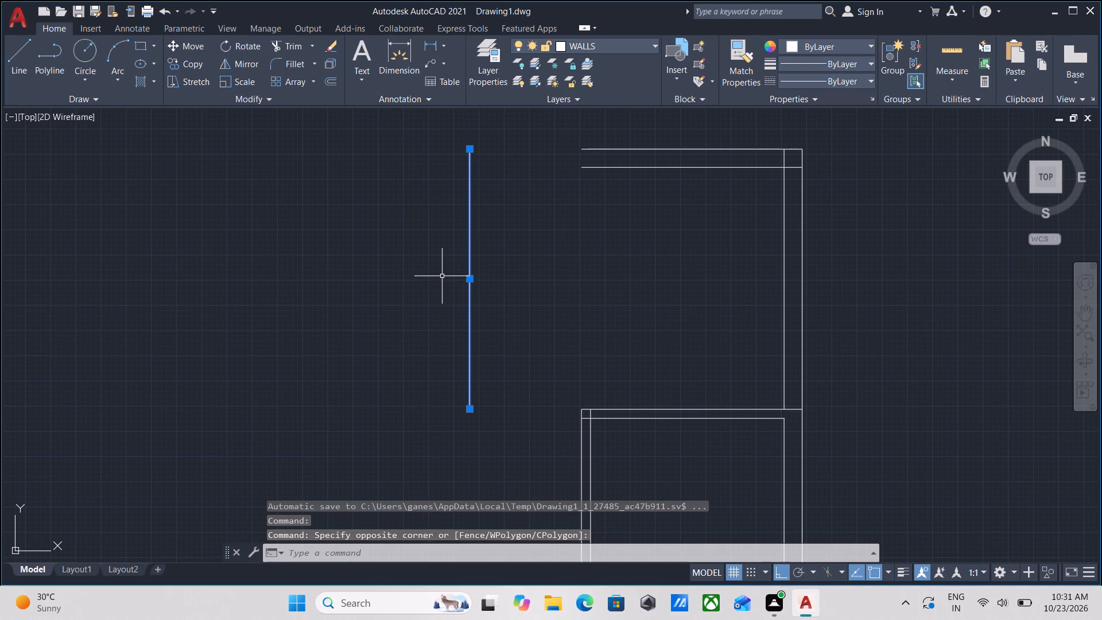
key(o)
key(Return)
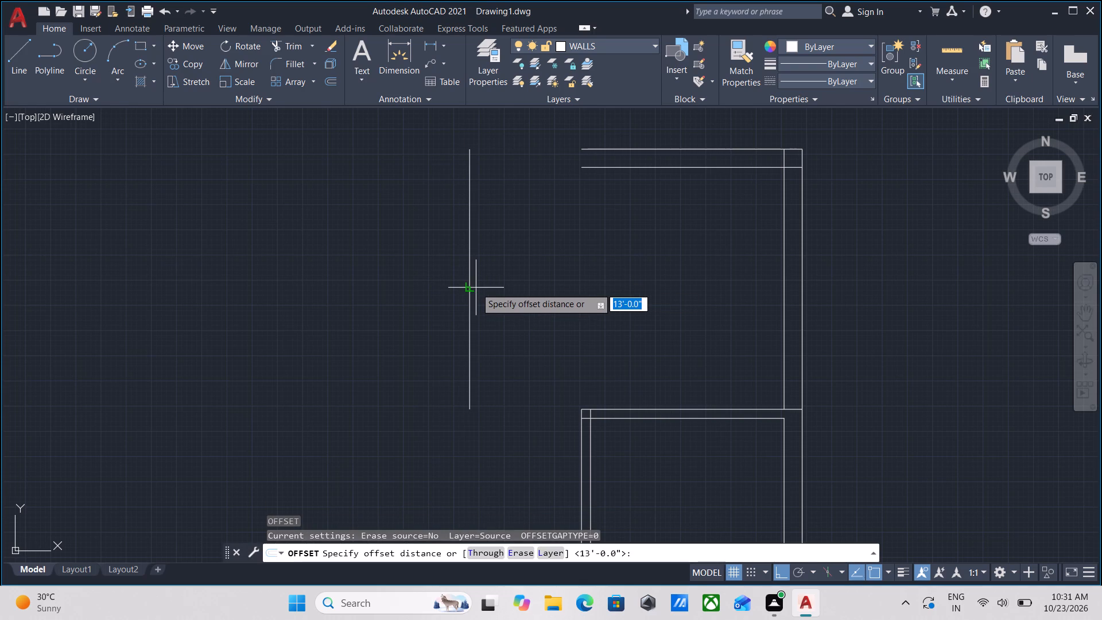
click(471, 287)
click(428, 287)
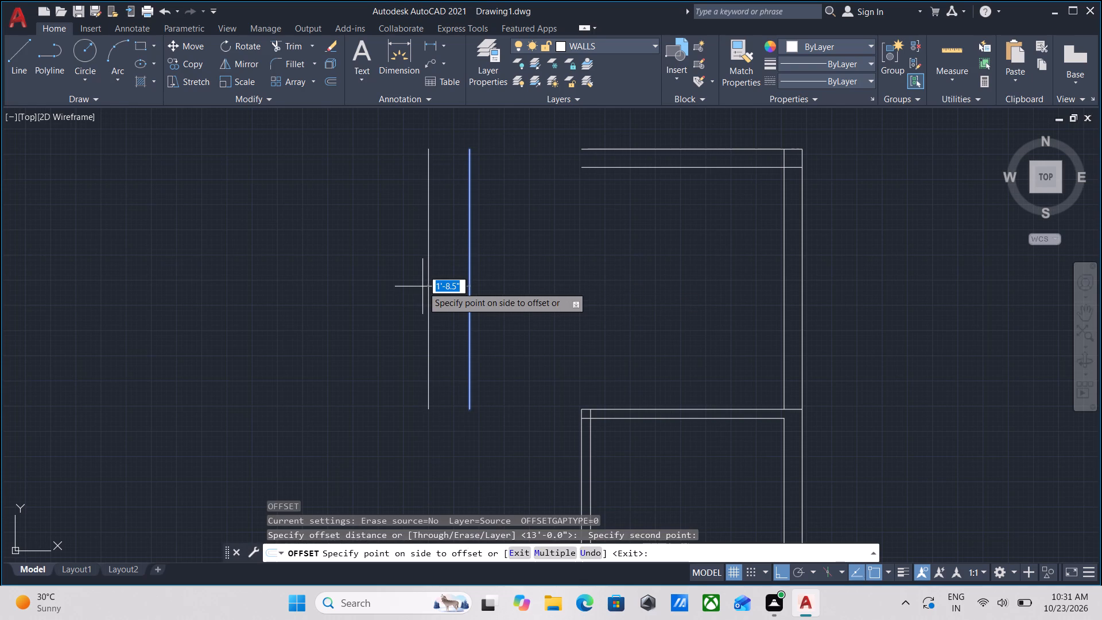
text(9")
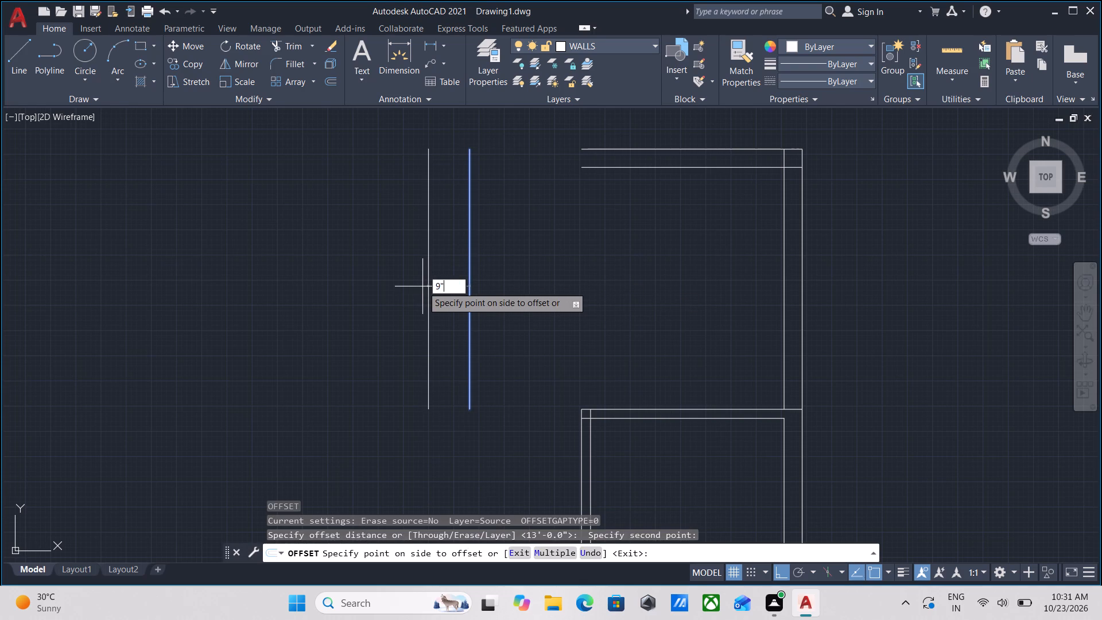
key(Return)
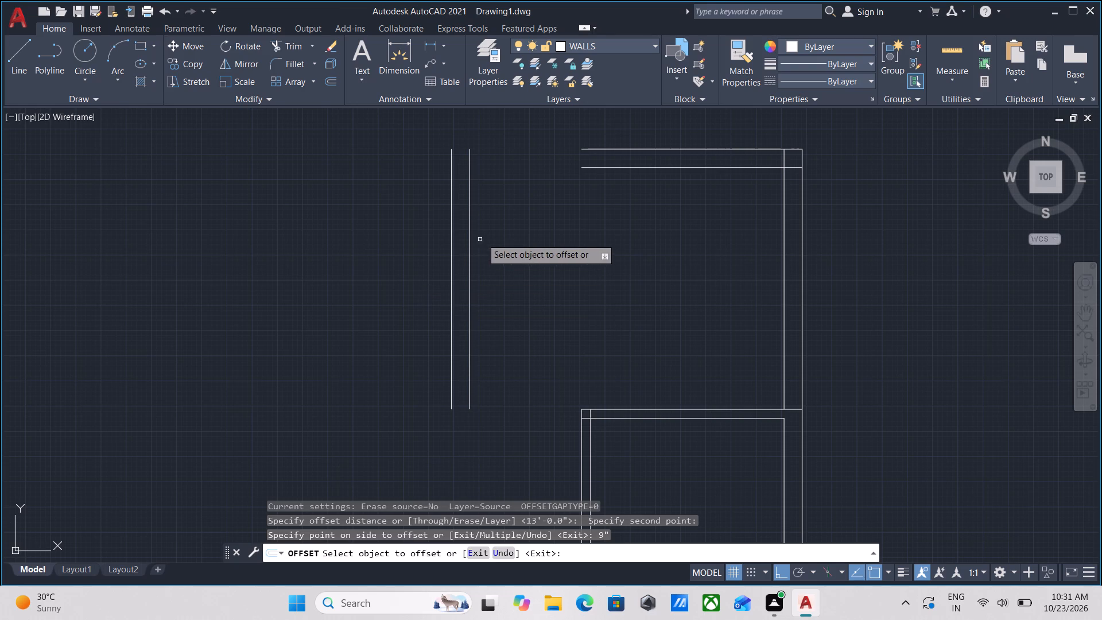
key(Escape)
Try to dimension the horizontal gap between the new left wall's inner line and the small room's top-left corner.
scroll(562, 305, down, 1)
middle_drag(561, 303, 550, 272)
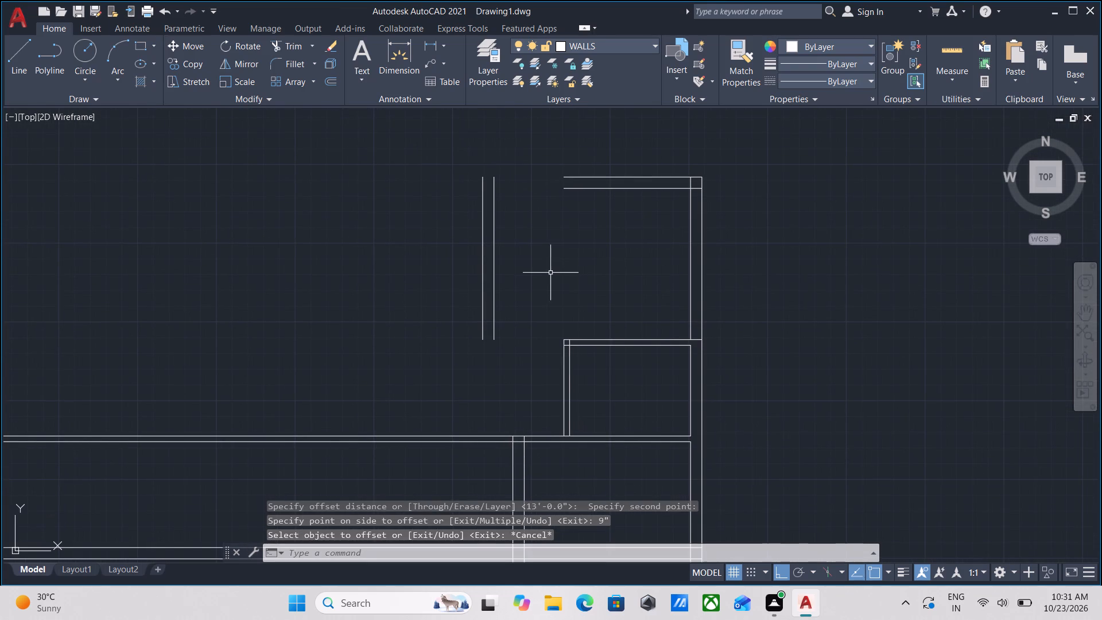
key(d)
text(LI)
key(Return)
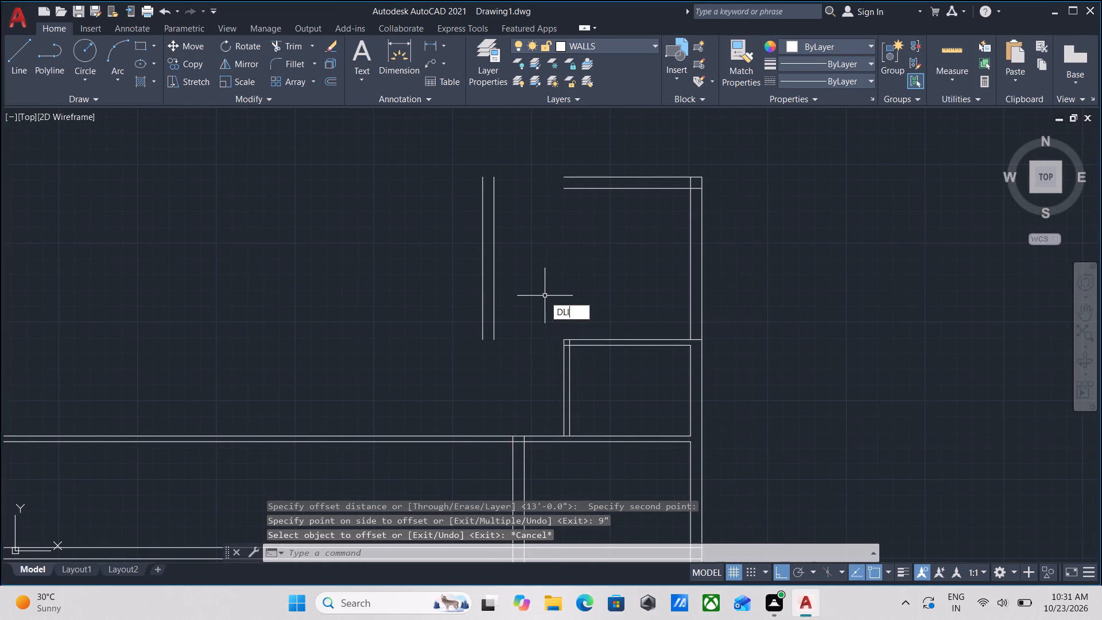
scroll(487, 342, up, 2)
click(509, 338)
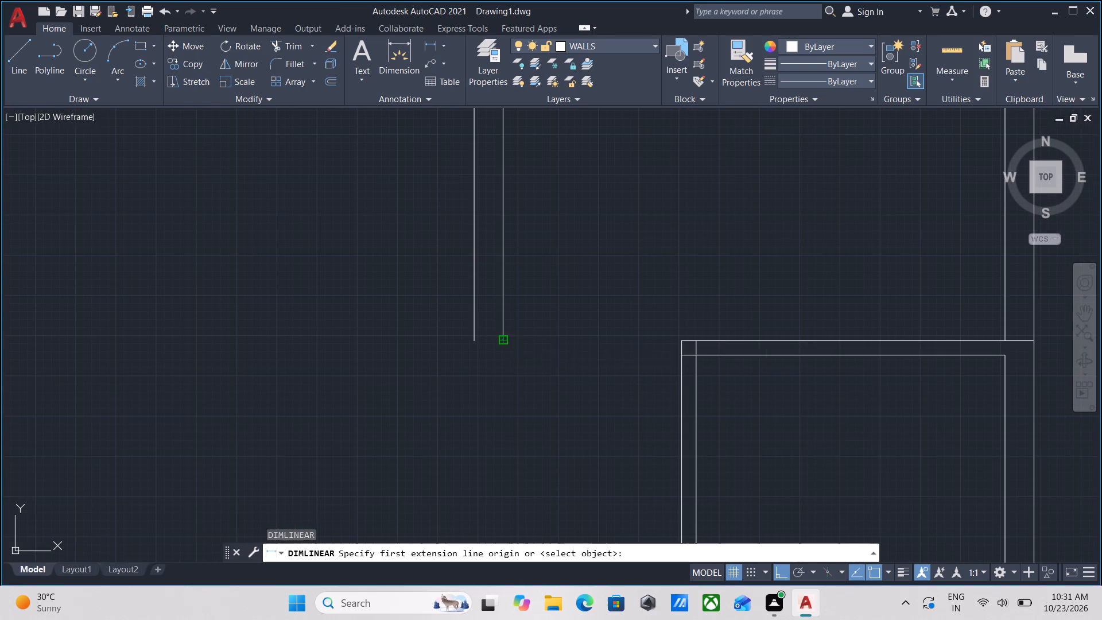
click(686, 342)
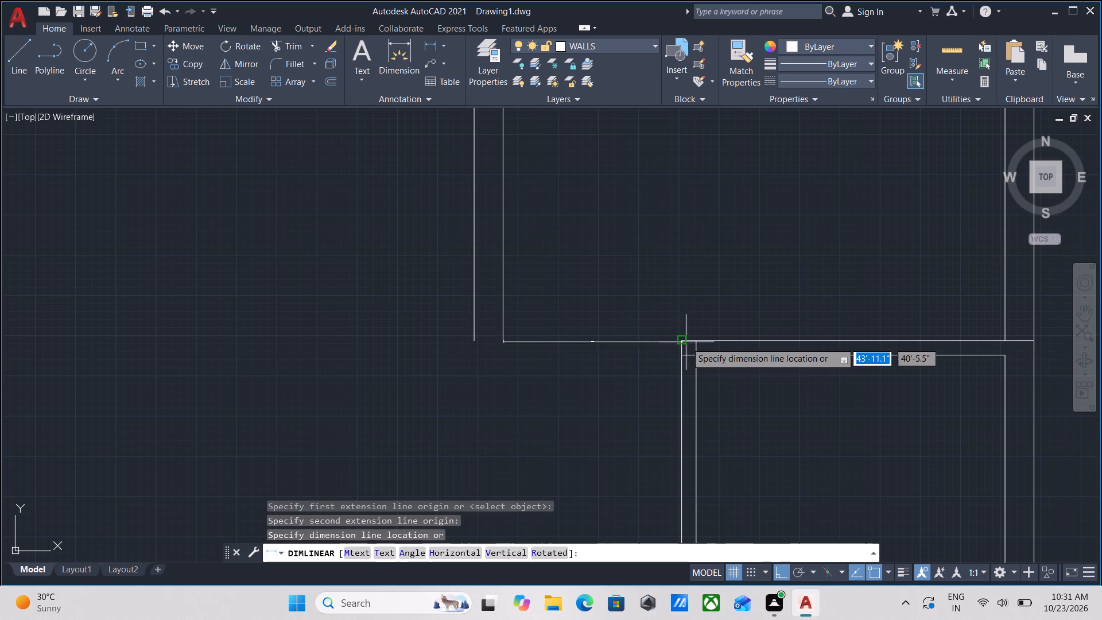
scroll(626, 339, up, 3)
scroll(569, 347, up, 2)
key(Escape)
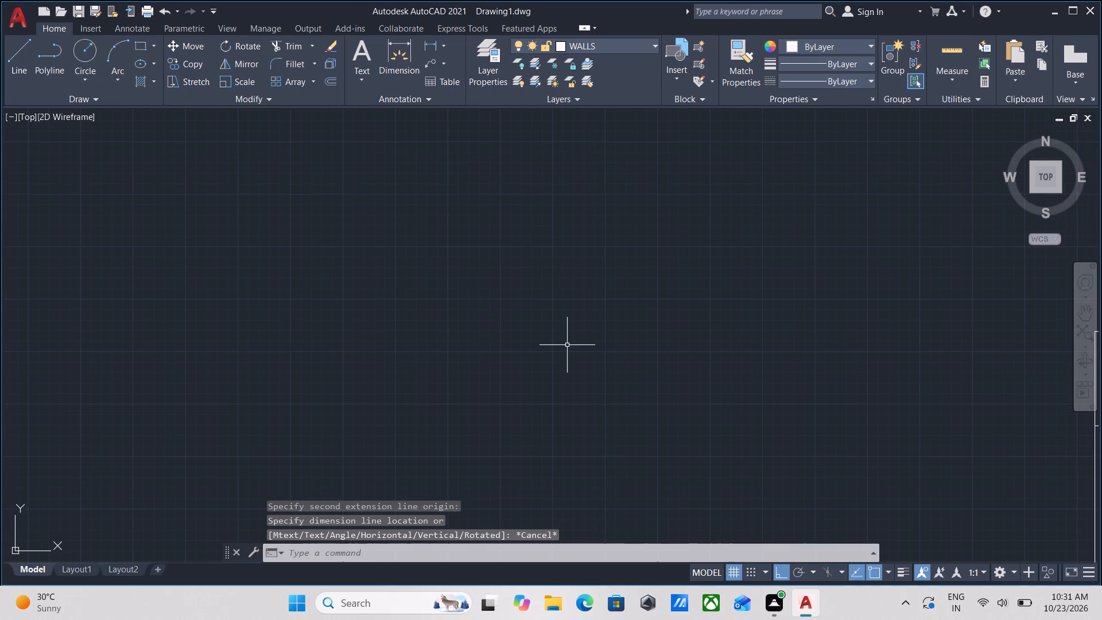
Modify the Standard dimension style's primary units to Engineering format with 0'-0.0" precision.
text(DIMS)
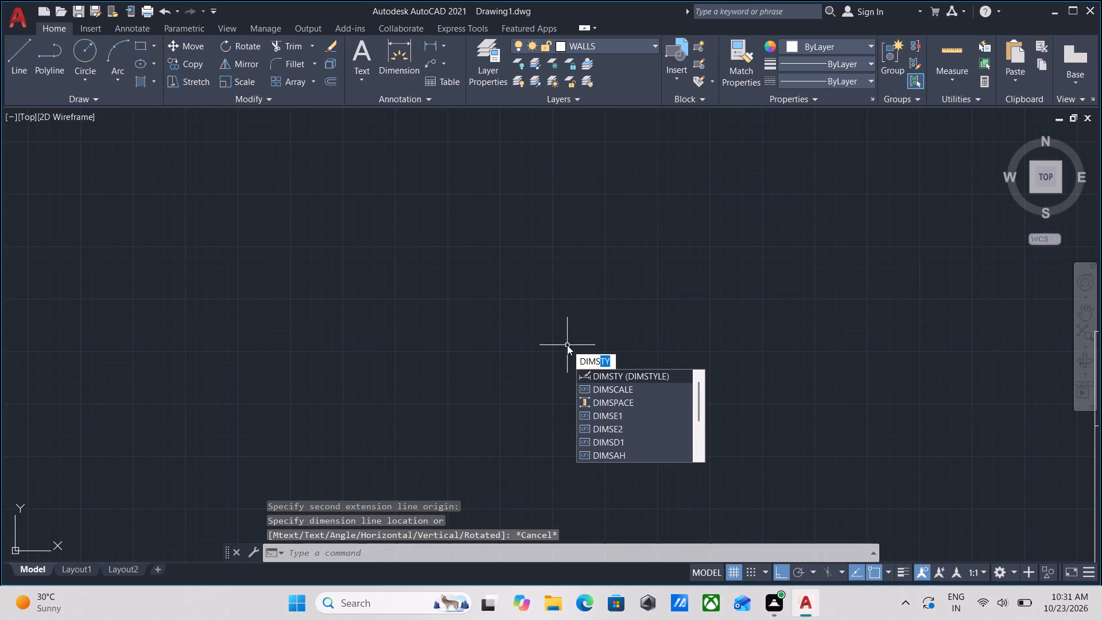
text(TY)
key(Return)
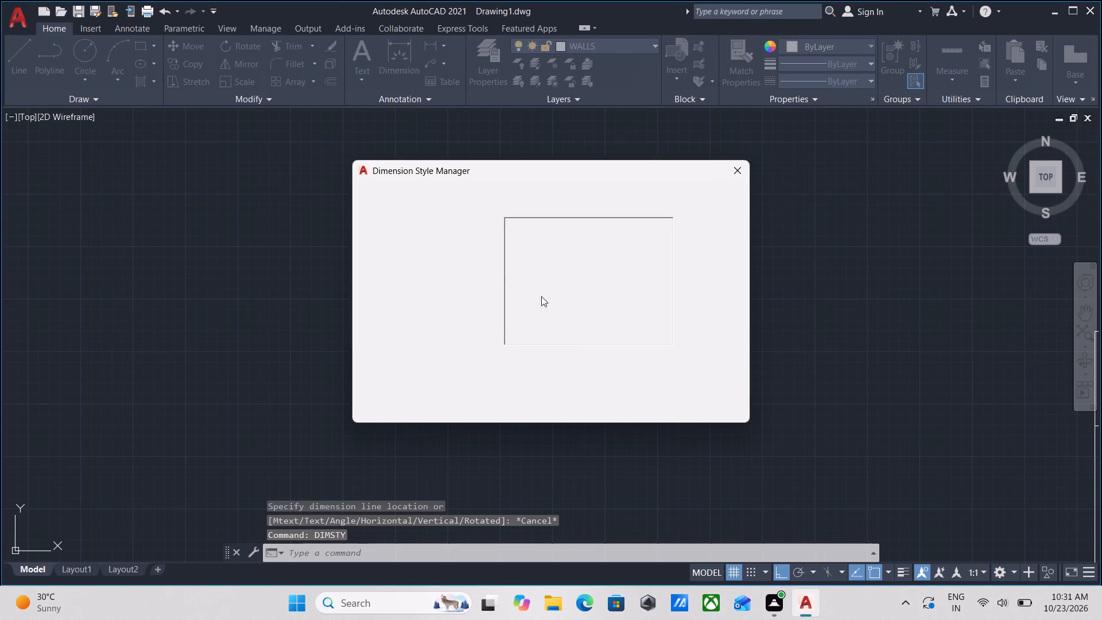
click(720, 273)
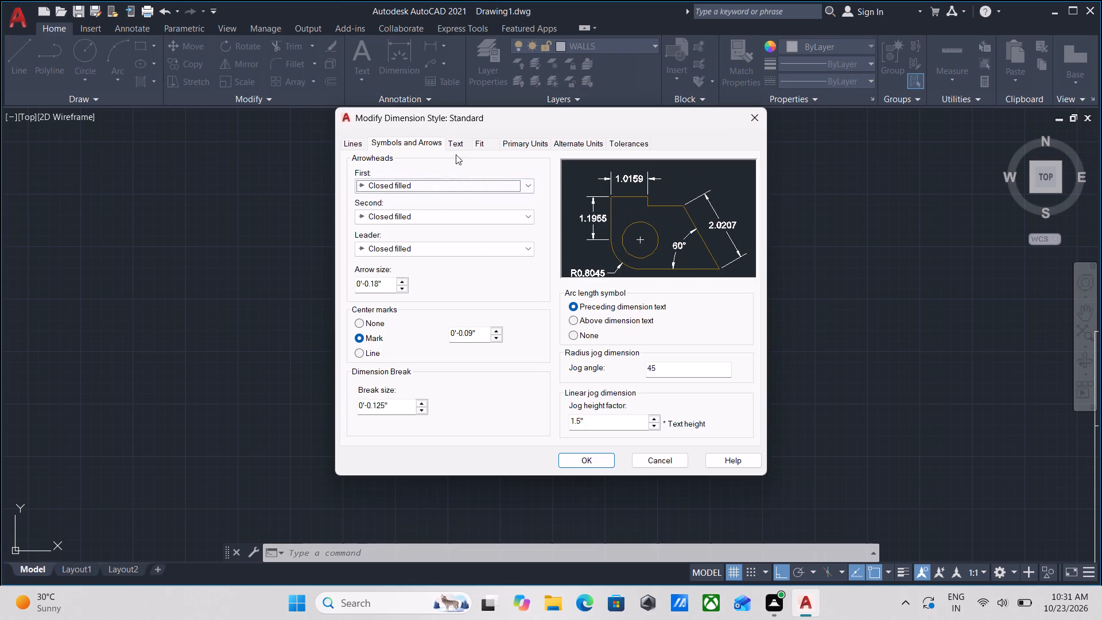
click(459, 148)
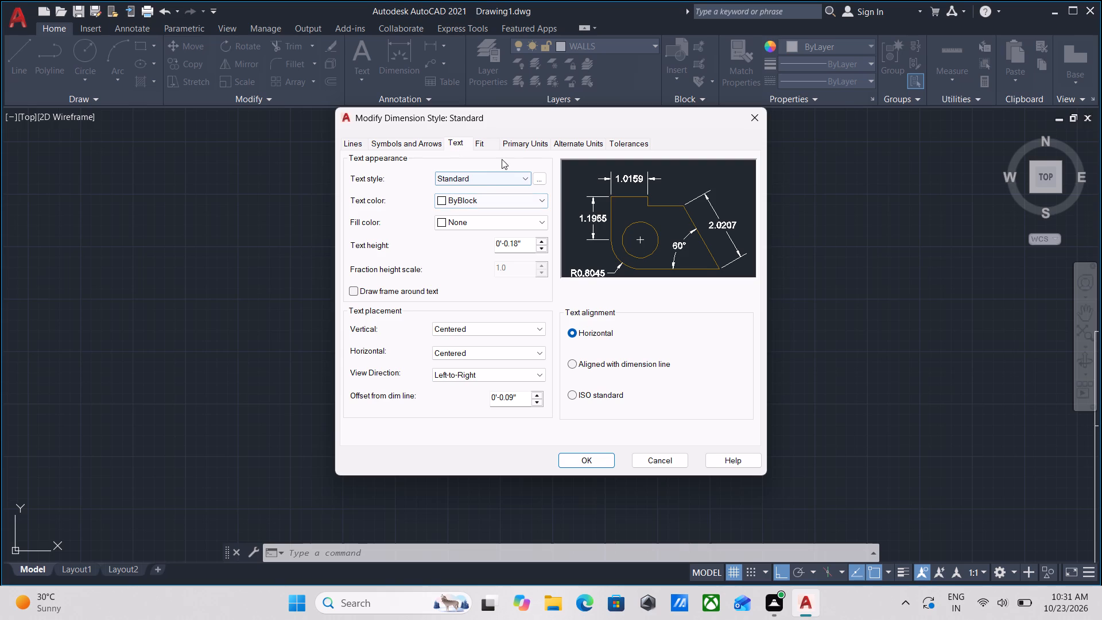
click(511, 144)
click(486, 144)
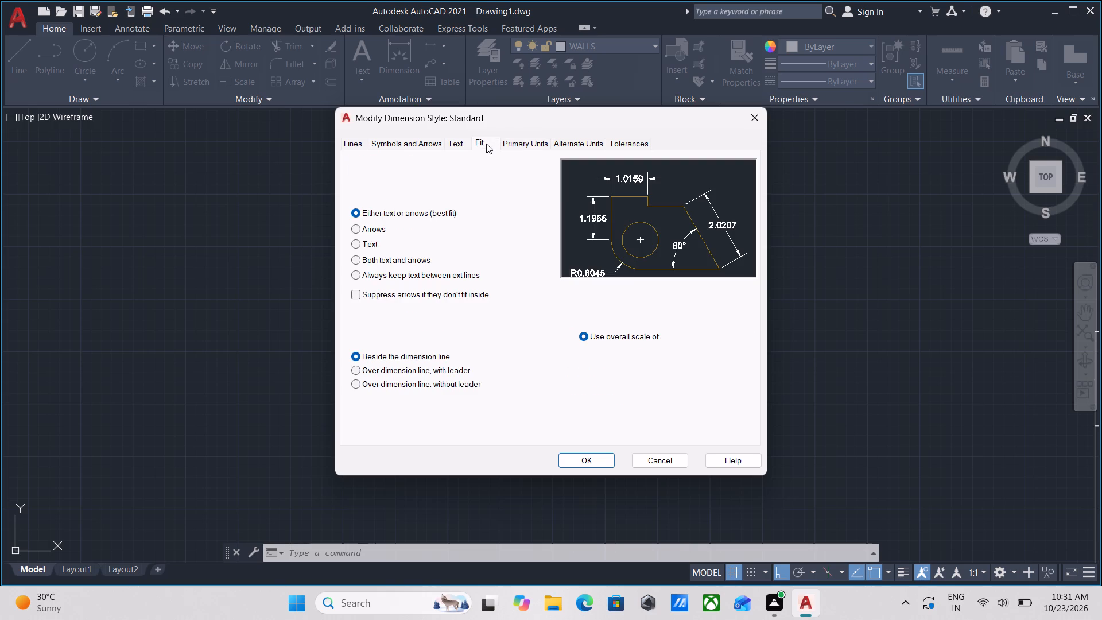
click(521, 144)
click(515, 168)
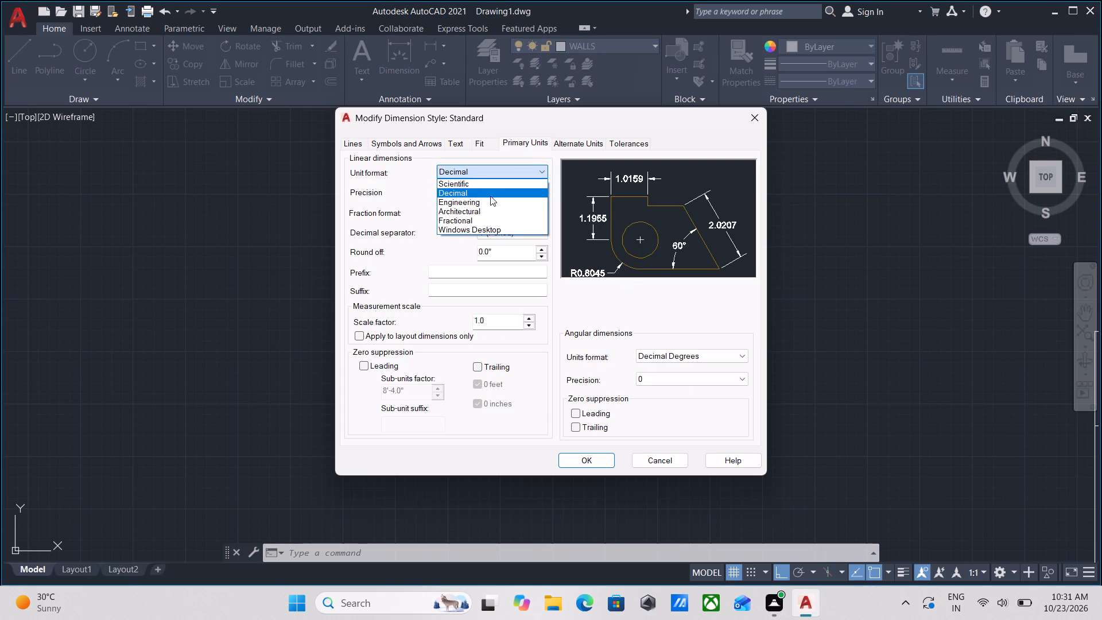
click(486, 201)
click(494, 188)
click(472, 212)
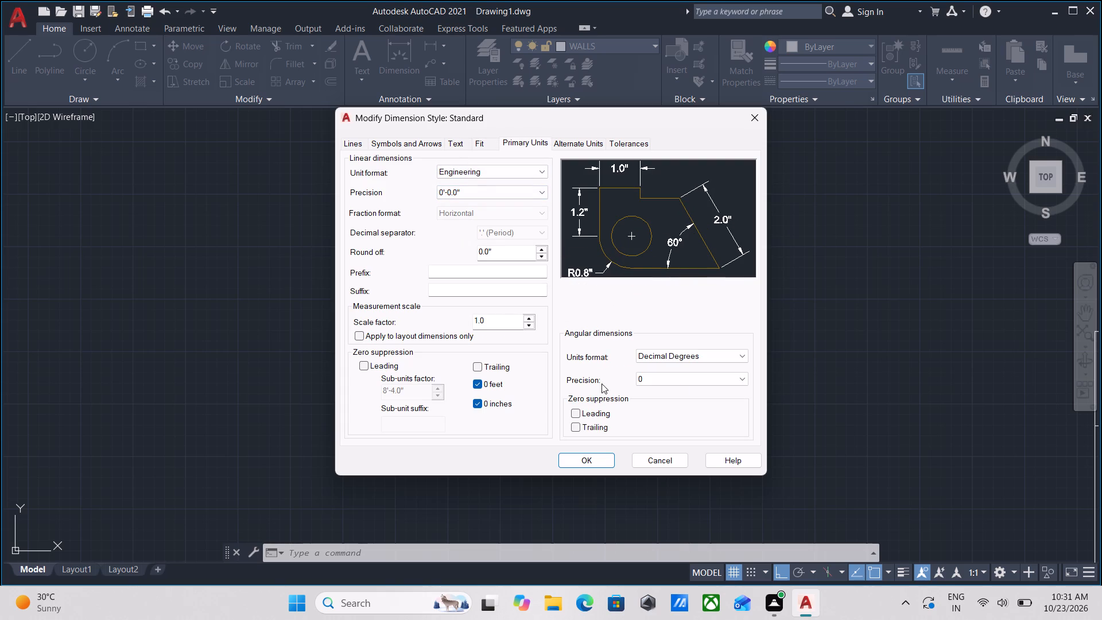
Set the Standard dimension style's first and second arrowheads to Architectural tick.
click(464, 145)
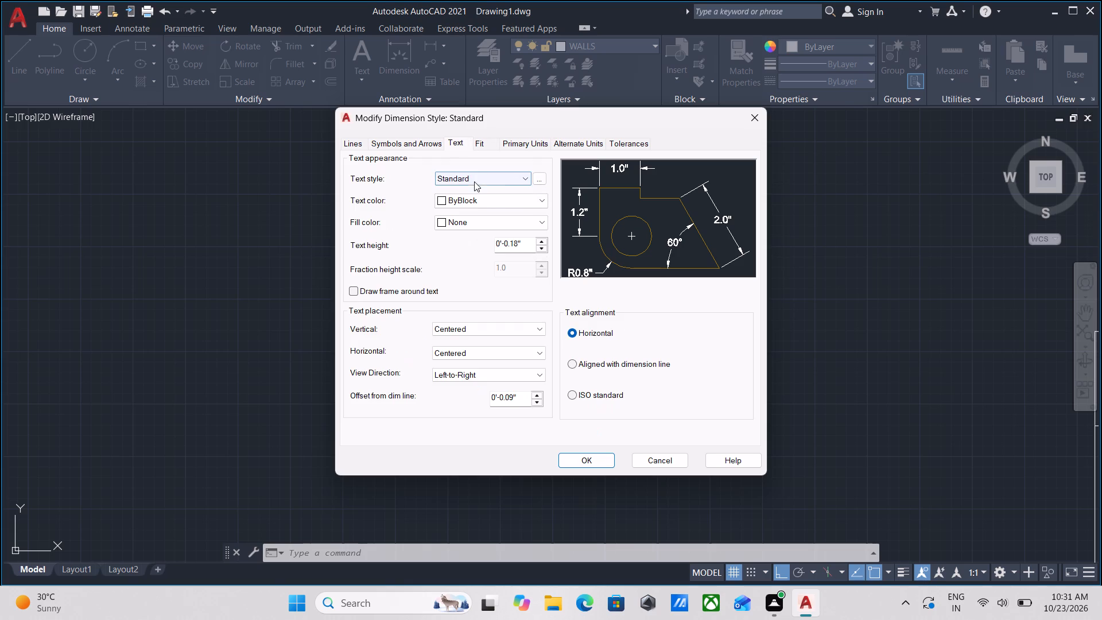
click(487, 145)
click(507, 139)
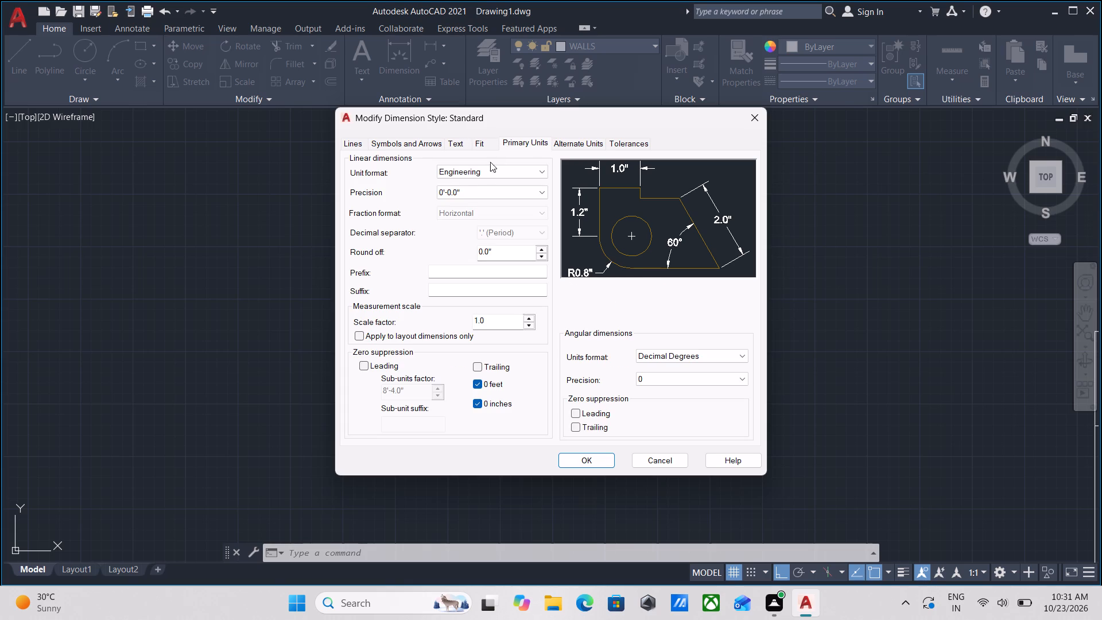
click(426, 141)
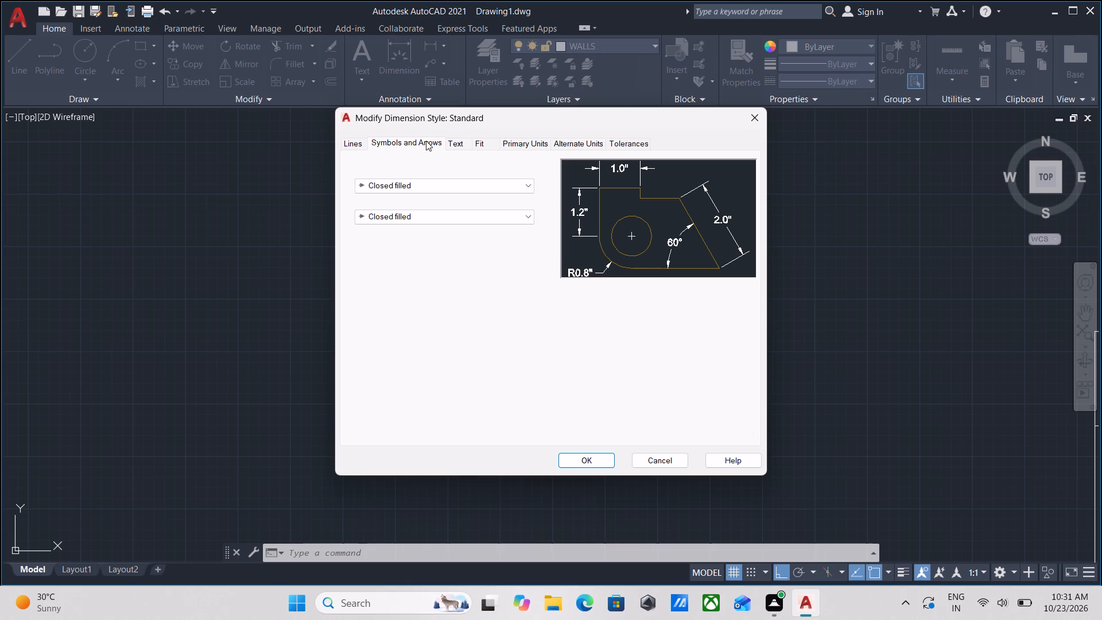
click(423, 187)
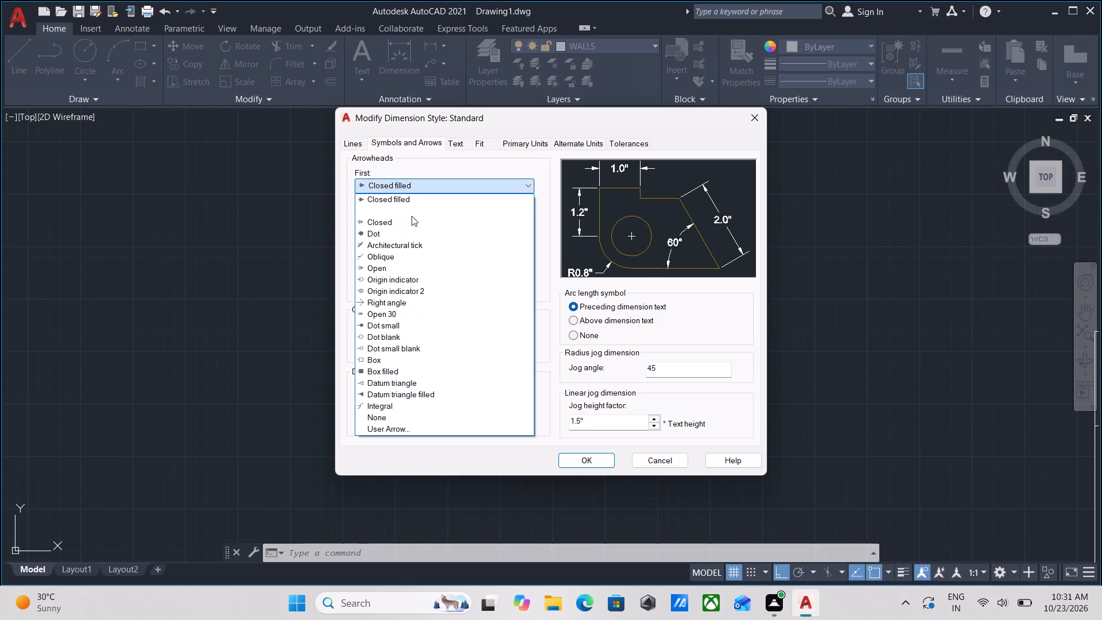
click(405, 244)
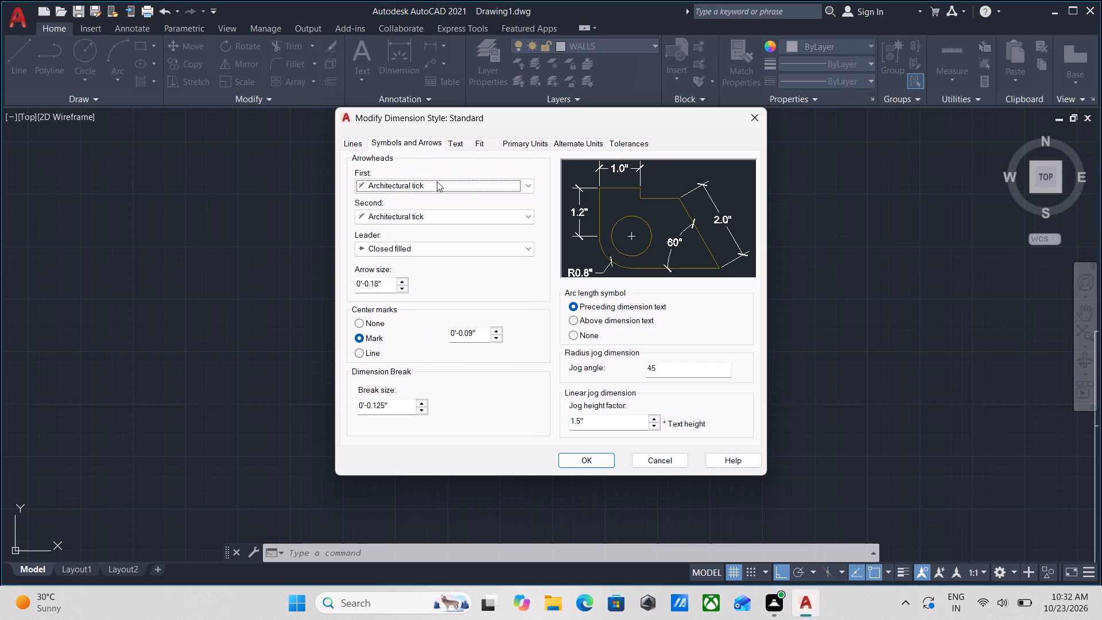
Set the dimension style's text height to 6" and save the style changes.
click(464, 143)
click(486, 137)
click(484, 141)
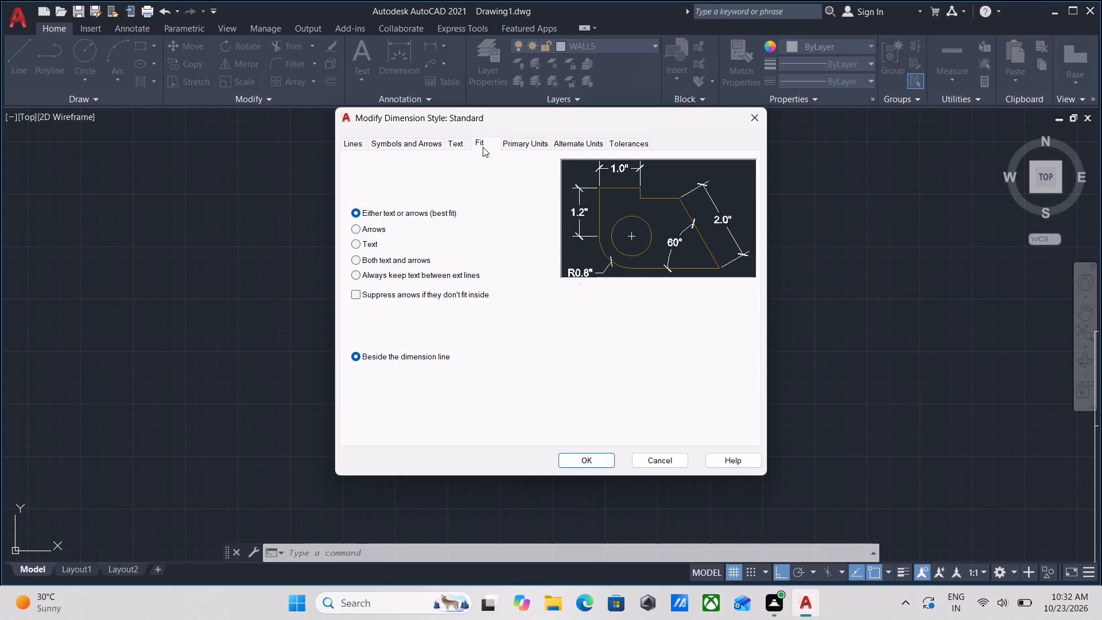
click(505, 142)
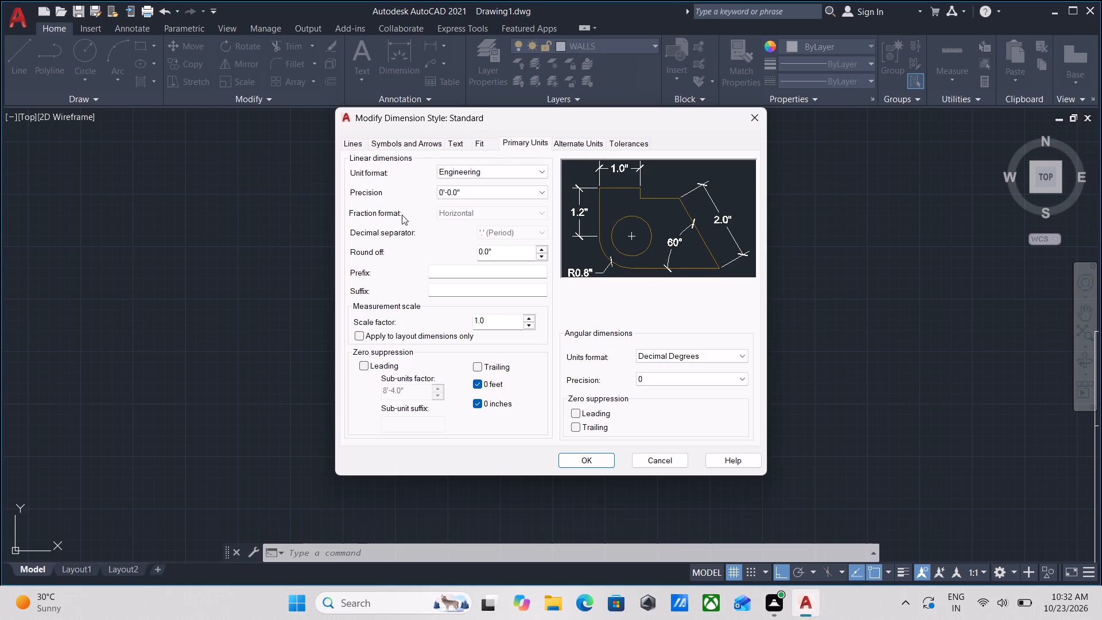
click(449, 142)
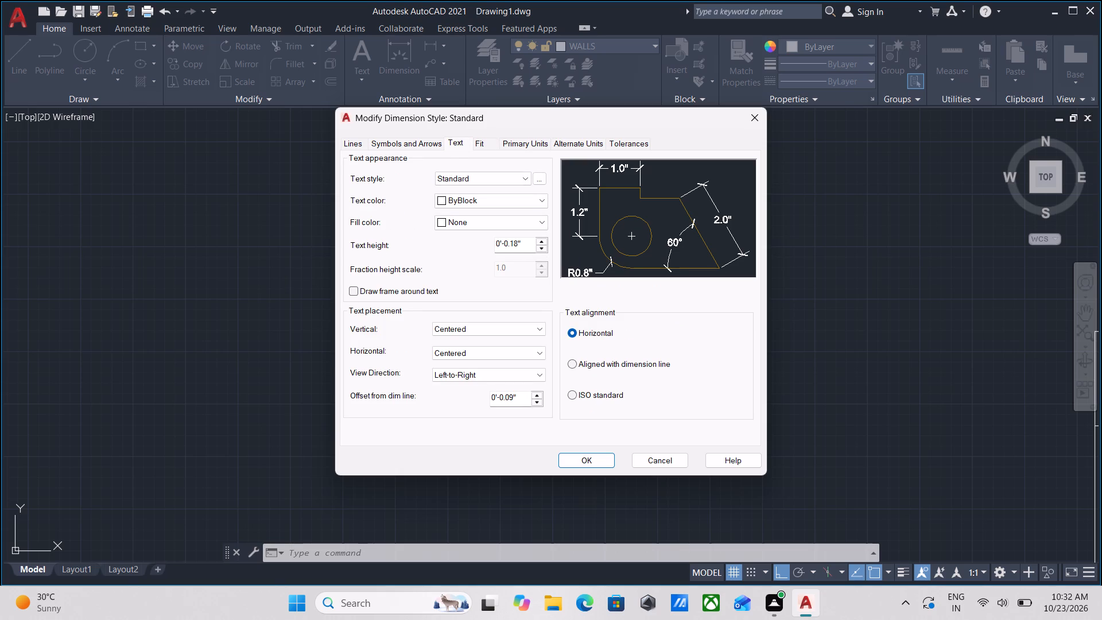
drag(530, 240, 476, 246)
text(6")
click(599, 466)
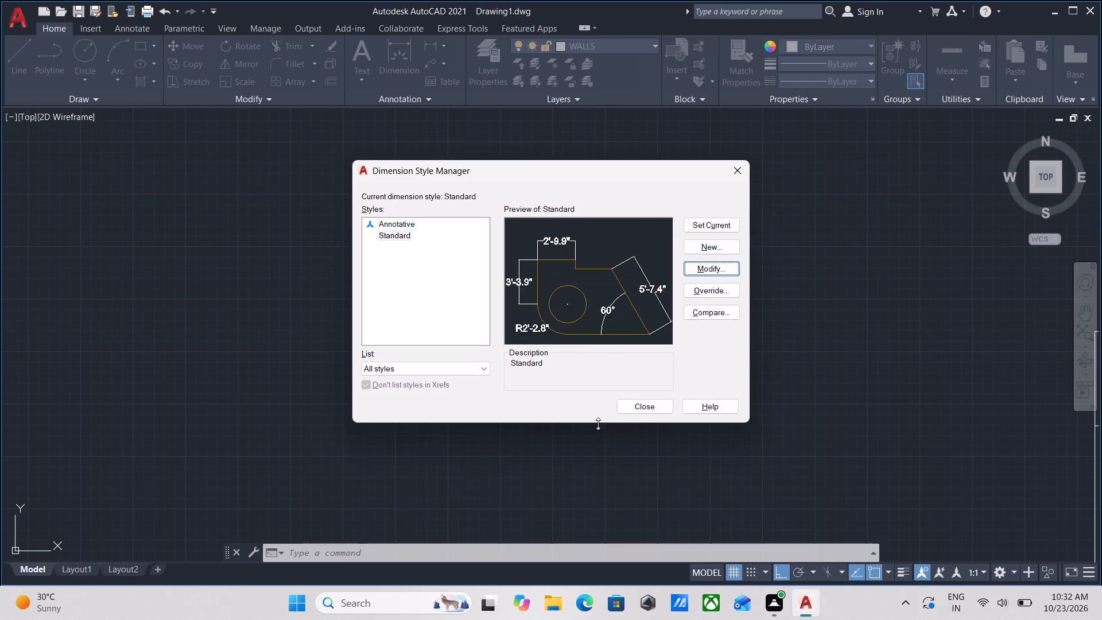
click(646, 405)
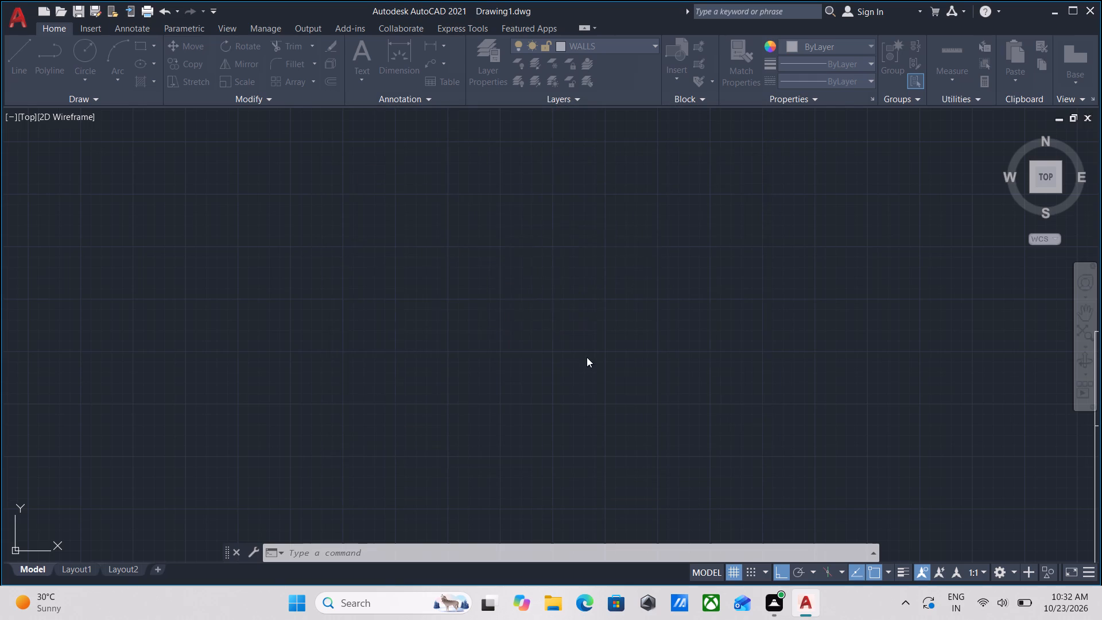
Check the horizontal gap between the upper room's left wall inner line and the small room's top-left corner with a linear dimension.
scroll(519, 278, down, 11)
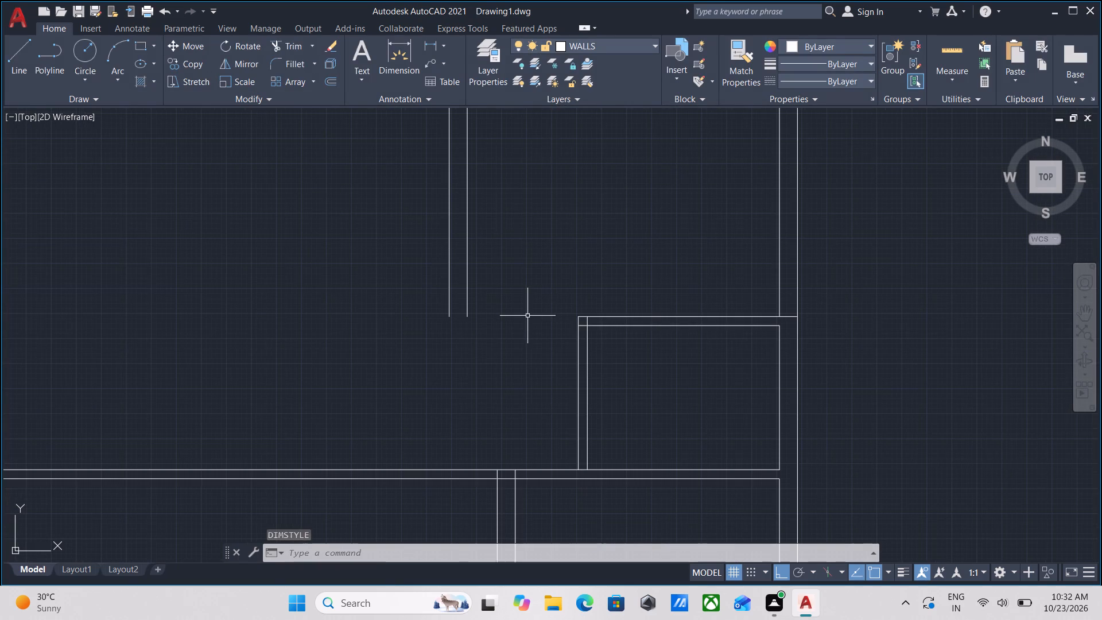
scroll(522, 315, up, 1)
text(DLI)
key(Return)
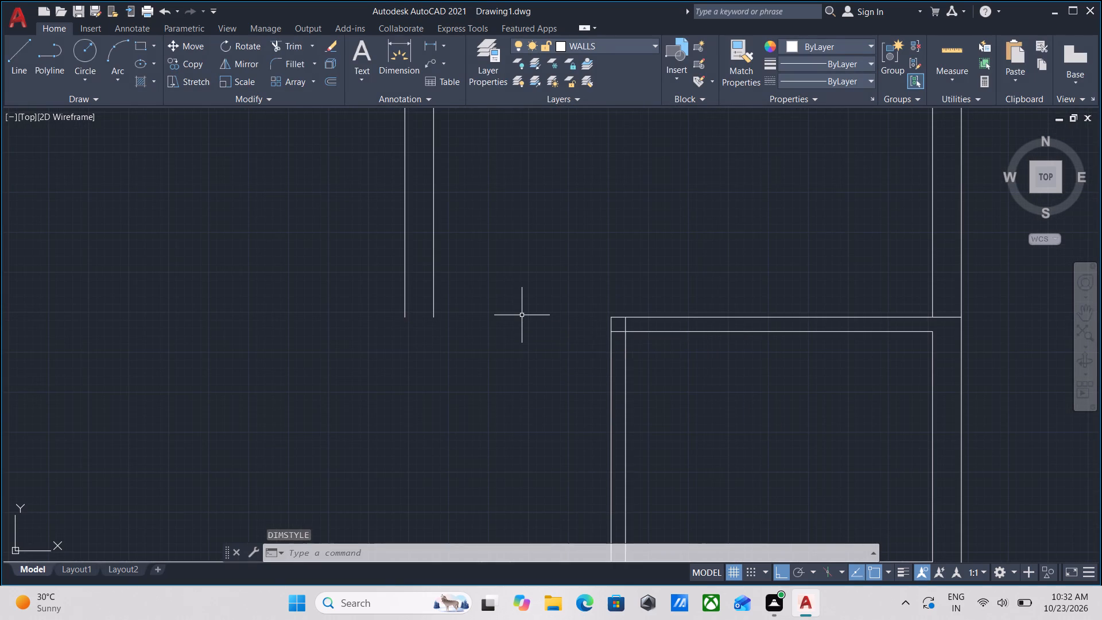
scroll(425, 315, up, 1)
click(439, 316)
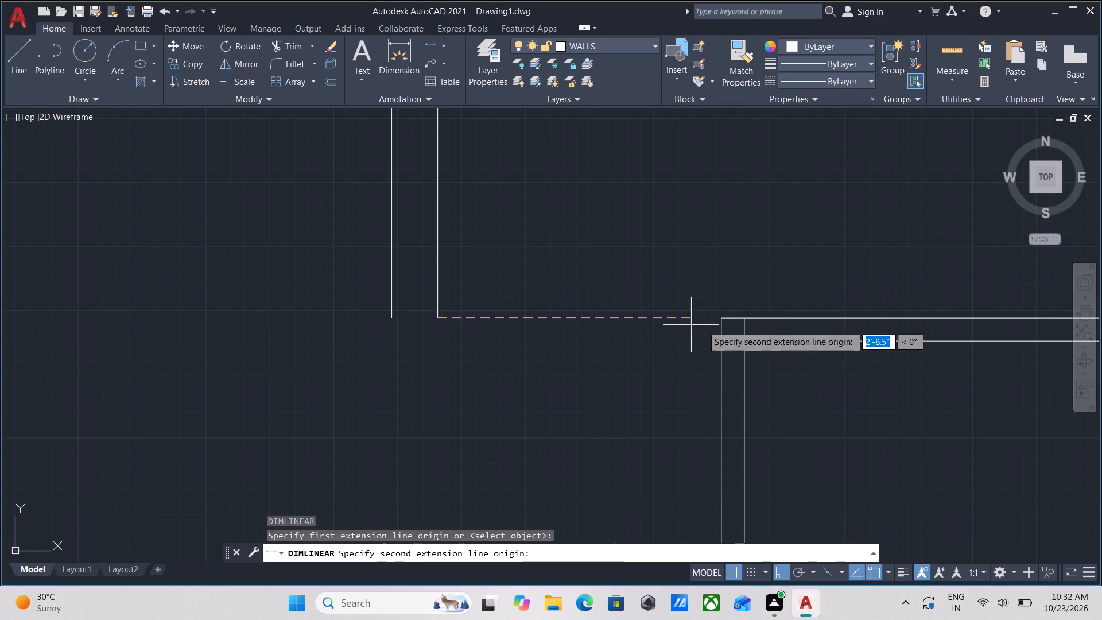
click(721, 322)
scroll(642, 310, up, 1)
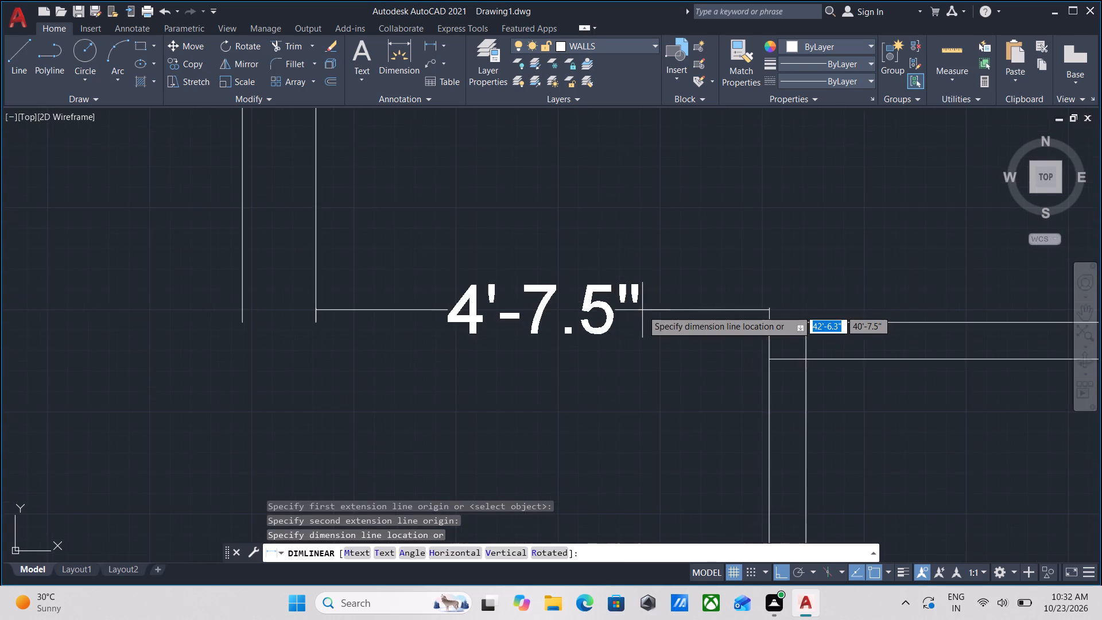
scroll(642, 310, down, 1)
key(Escape)
Extend both top wall lines of the upper room to the outer line of its left wall.
scroll(641, 310, down, 4)
middle_drag(599, 293, 603, 373)
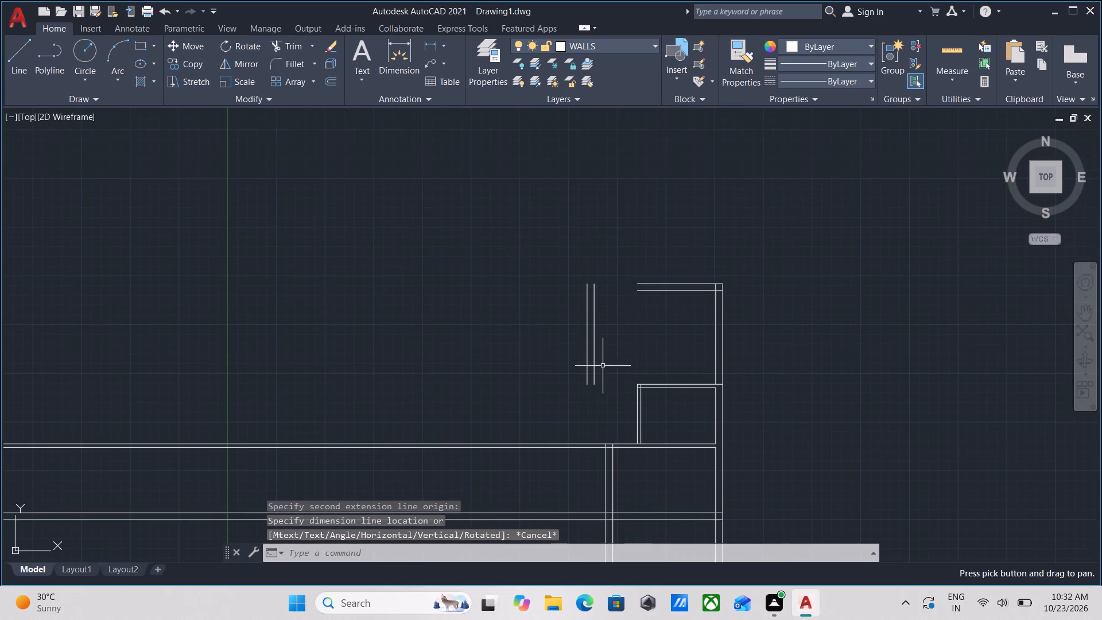
middle_drag(611, 294, 599, 383)
scroll(636, 358, up, 1)
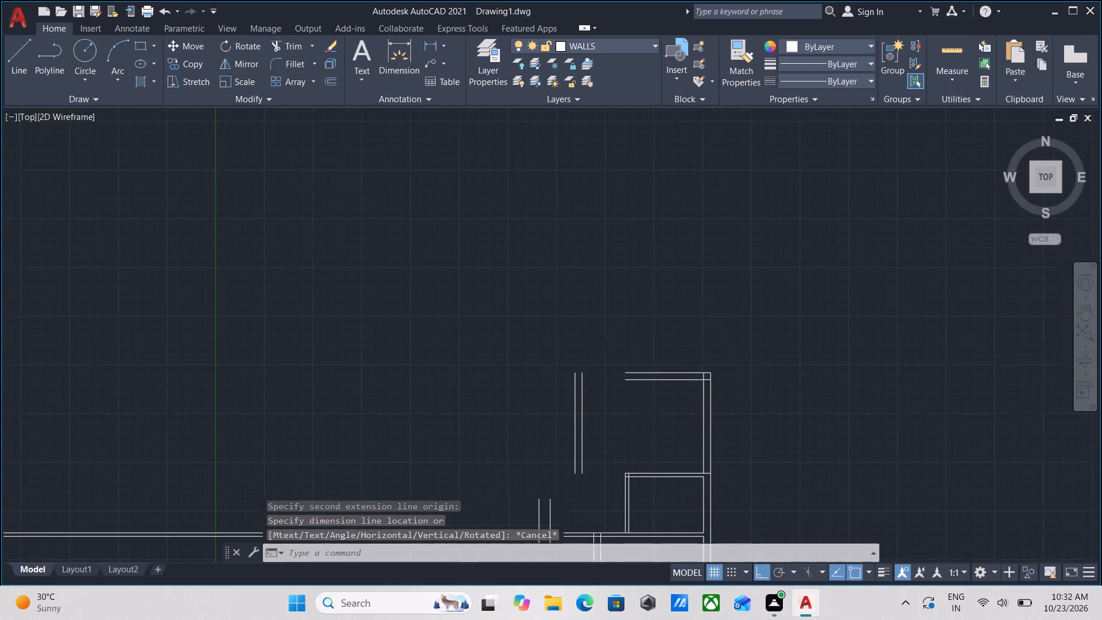
text(EX)
key(Return)
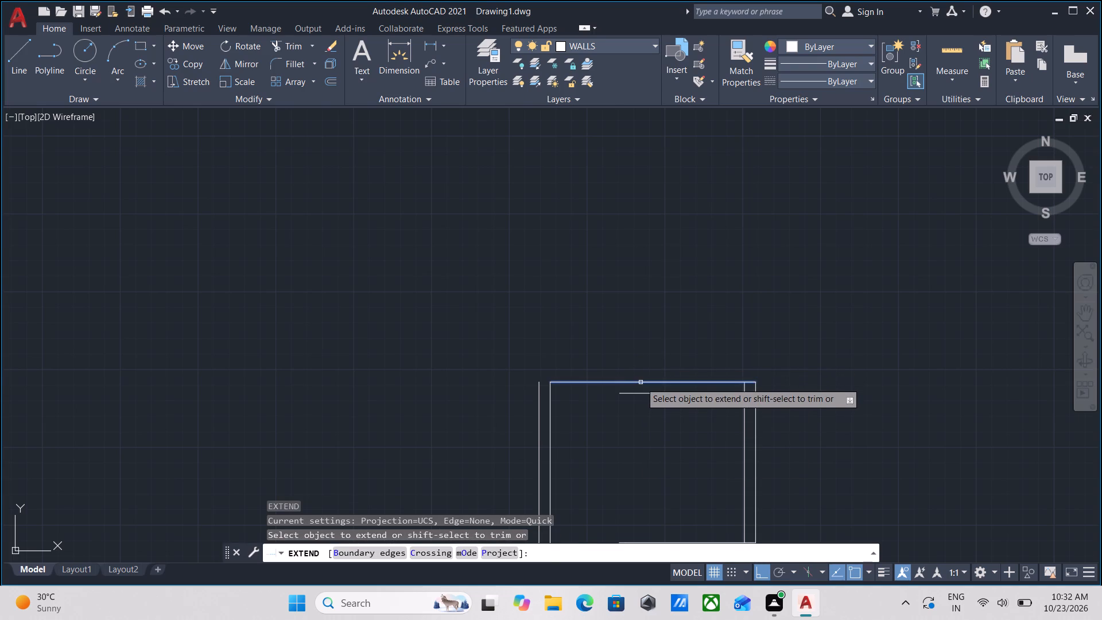
click(641, 382)
click(637, 394)
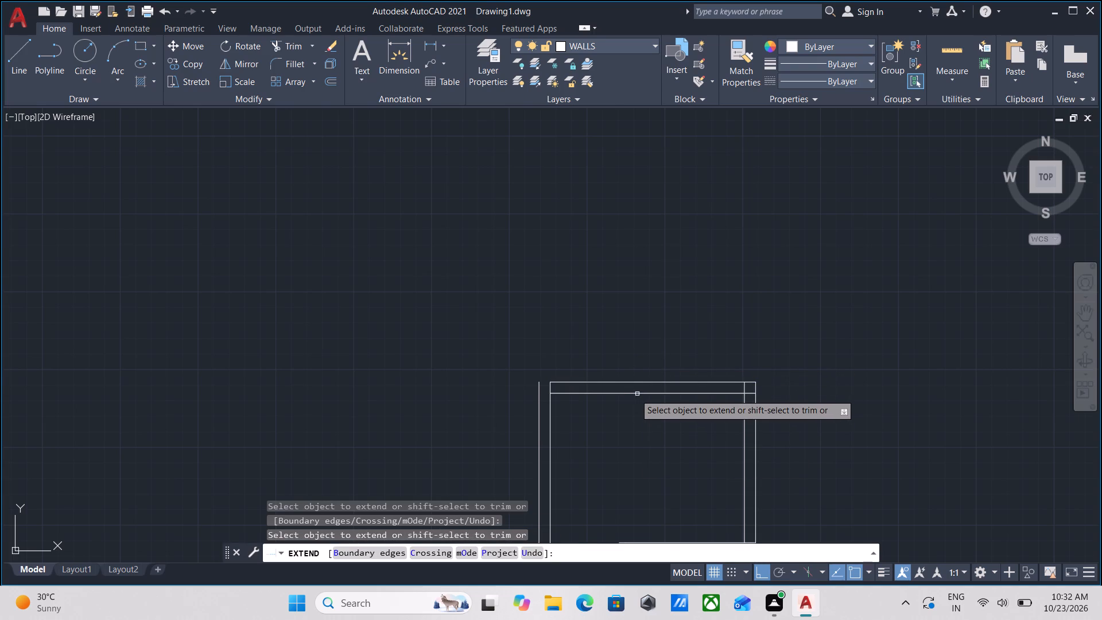
click(579, 380)
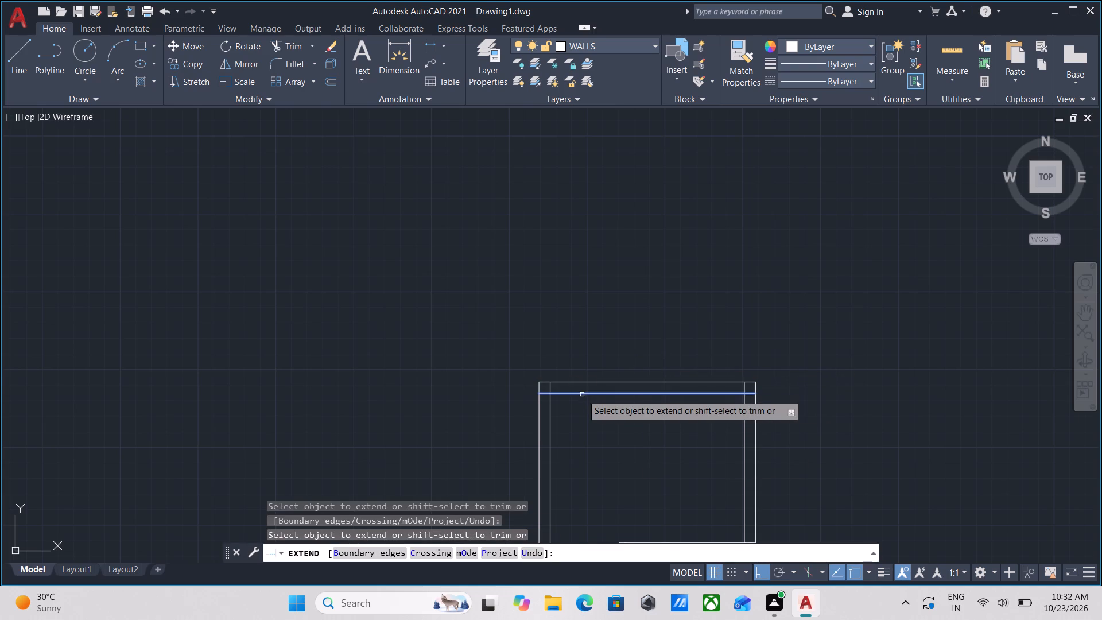
click(582, 394)
key(Escape)
Trim the overlapping wall line segments inside the upper room's top-right and top-left corners.
scroll(626, 401, up, 1)
key(t)
key(r)
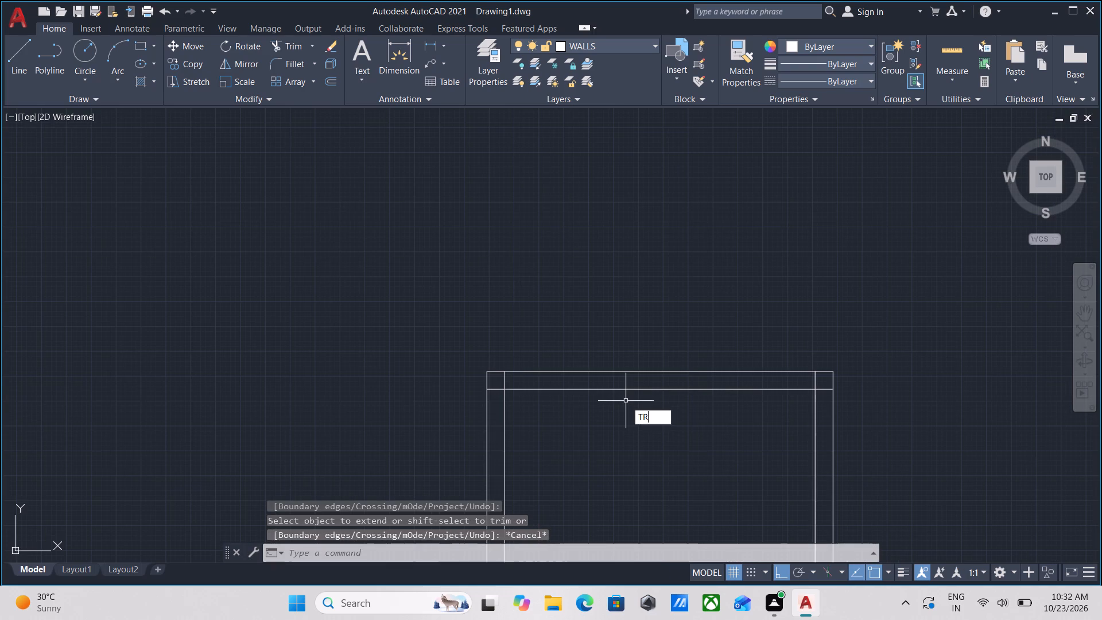
key(Return)
scroll(746, 405, up, 2)
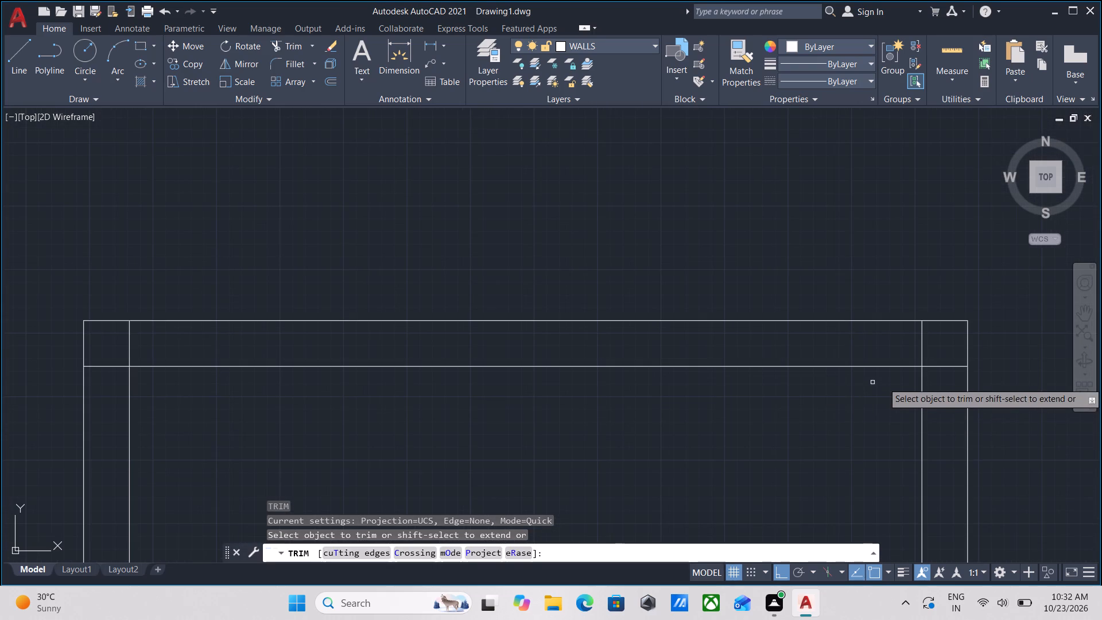
click(943, 393)
click(942, 346)
click(941, 346)
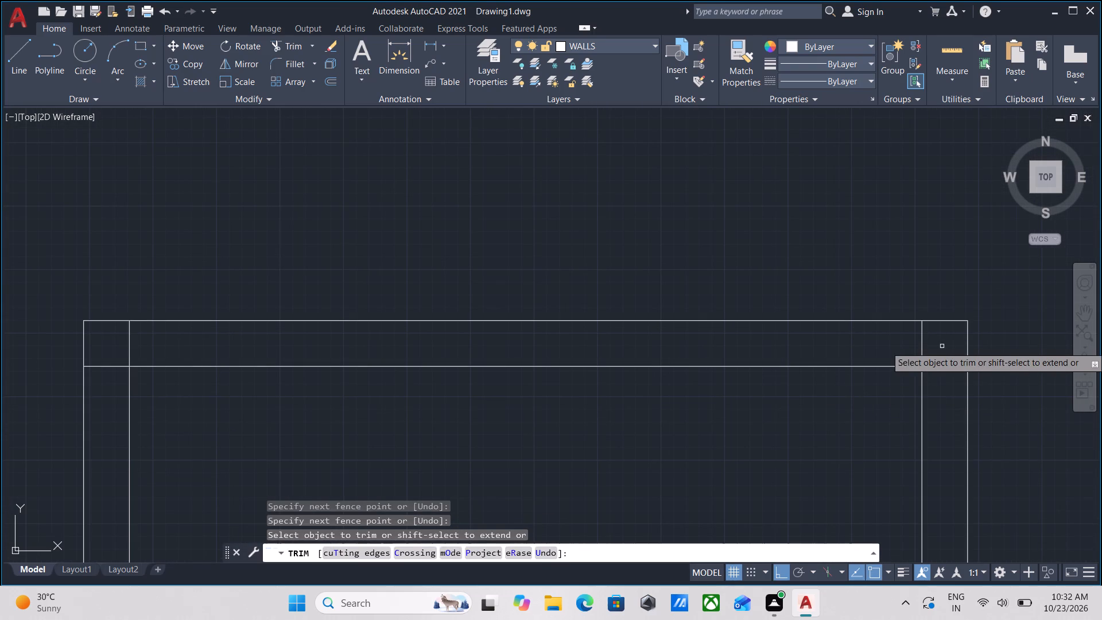
click(937, 347)
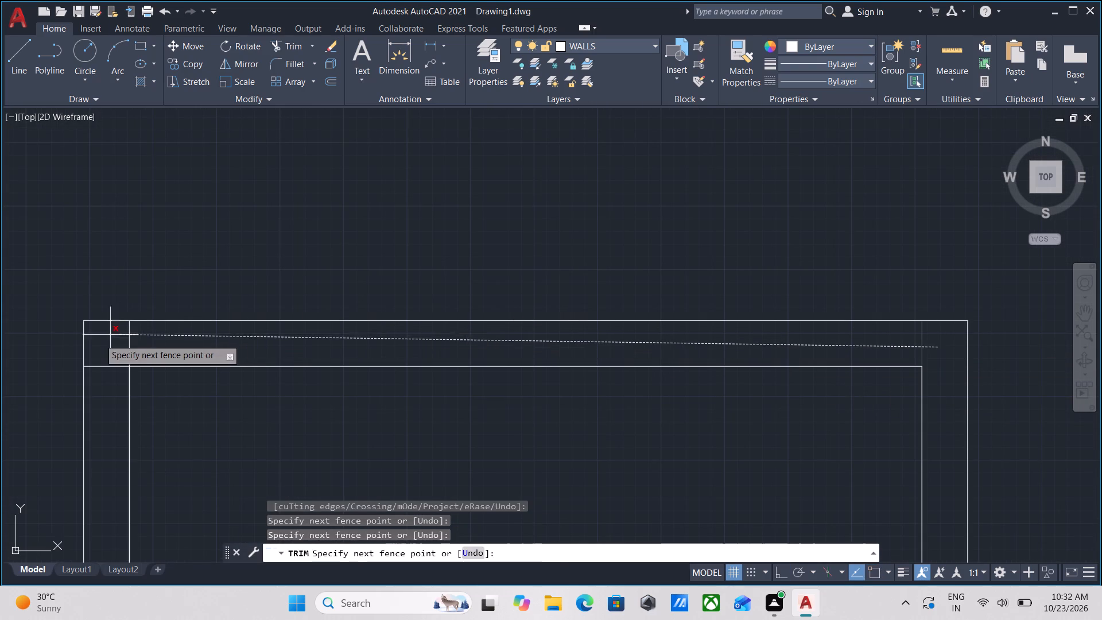
click(99, 339)
click(102, 381)
click(103, 347)
key(Escape)
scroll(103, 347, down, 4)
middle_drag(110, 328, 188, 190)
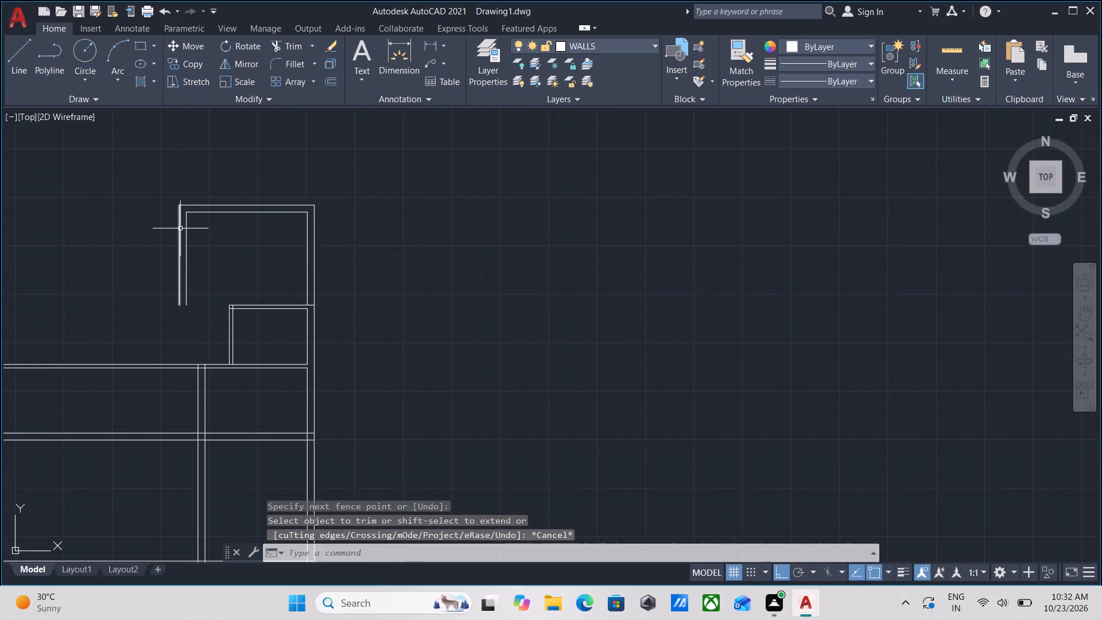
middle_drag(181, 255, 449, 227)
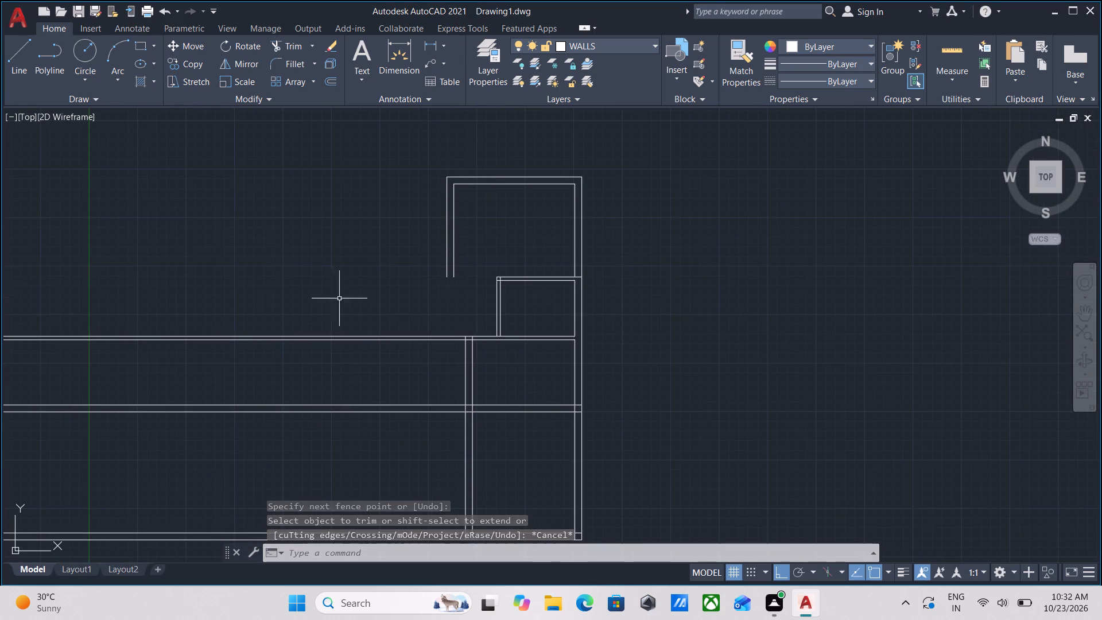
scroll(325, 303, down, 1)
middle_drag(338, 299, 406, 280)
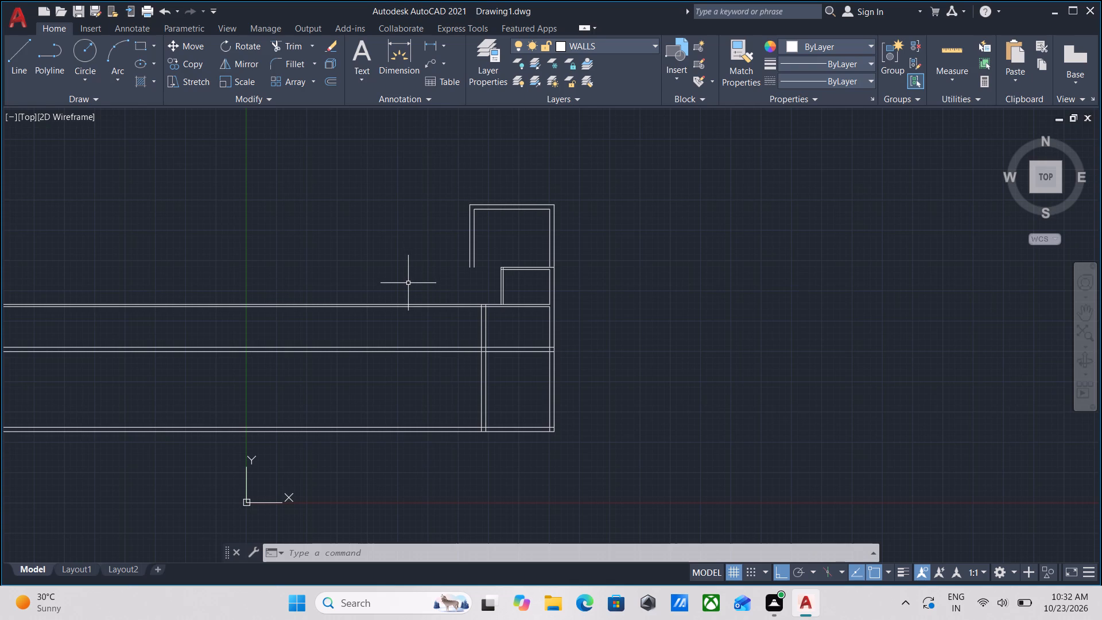
Draw a 20' horizontal line leftward from the bottom end of the upper room's left wall outer line.
scroll(420, 314, up, 2)
scroll(420, 314, down, 1)
middle_drag(420, 317, 422, 382)
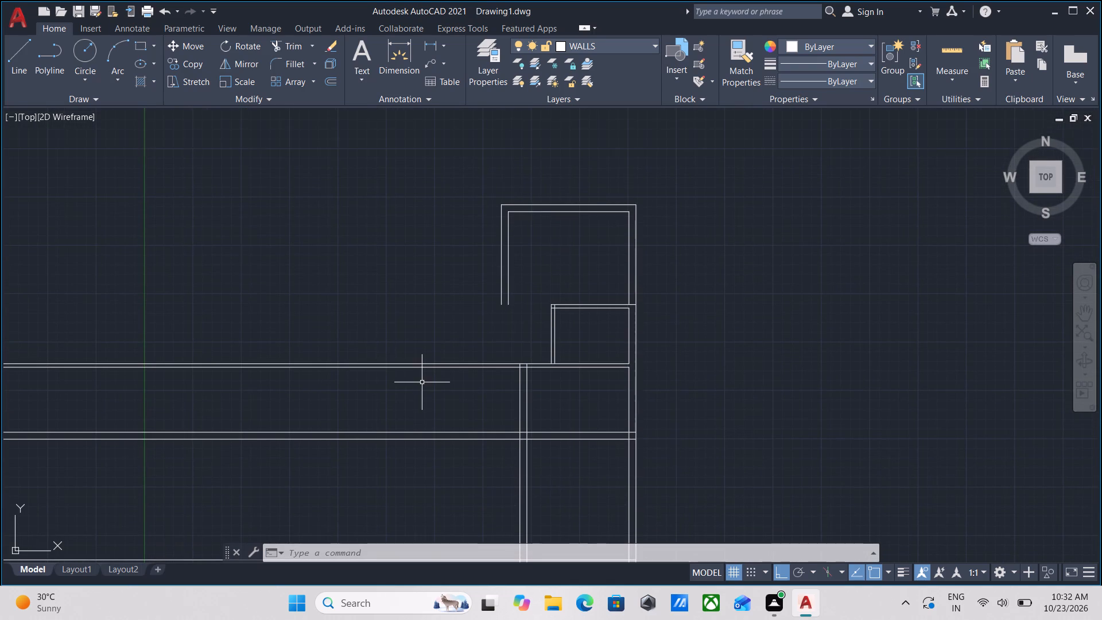
key(l)
key(Return)
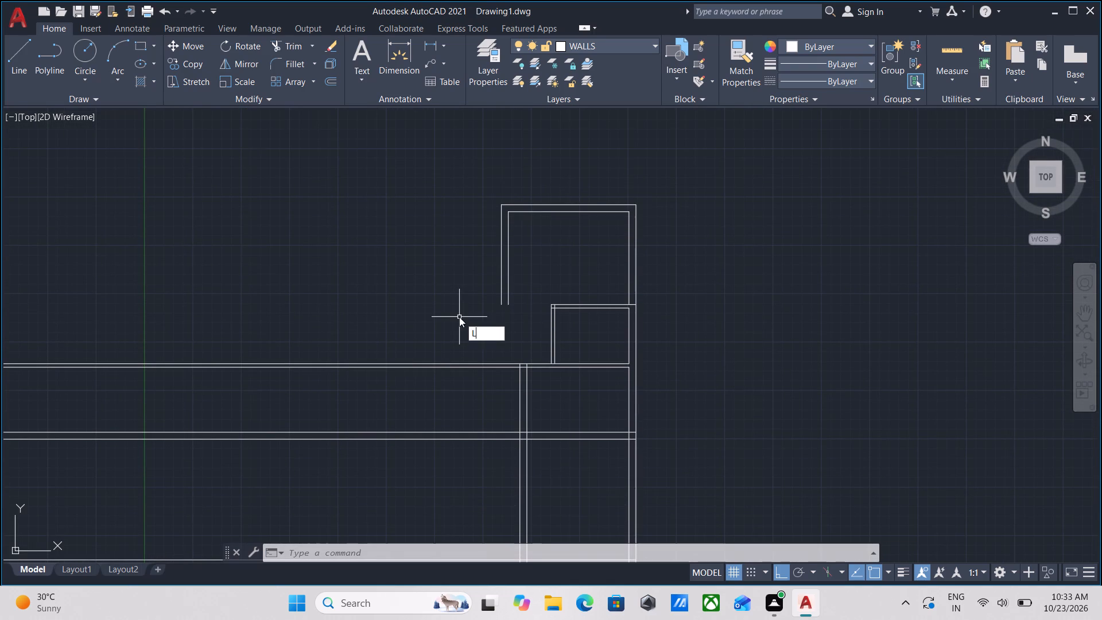
click(502, 304)
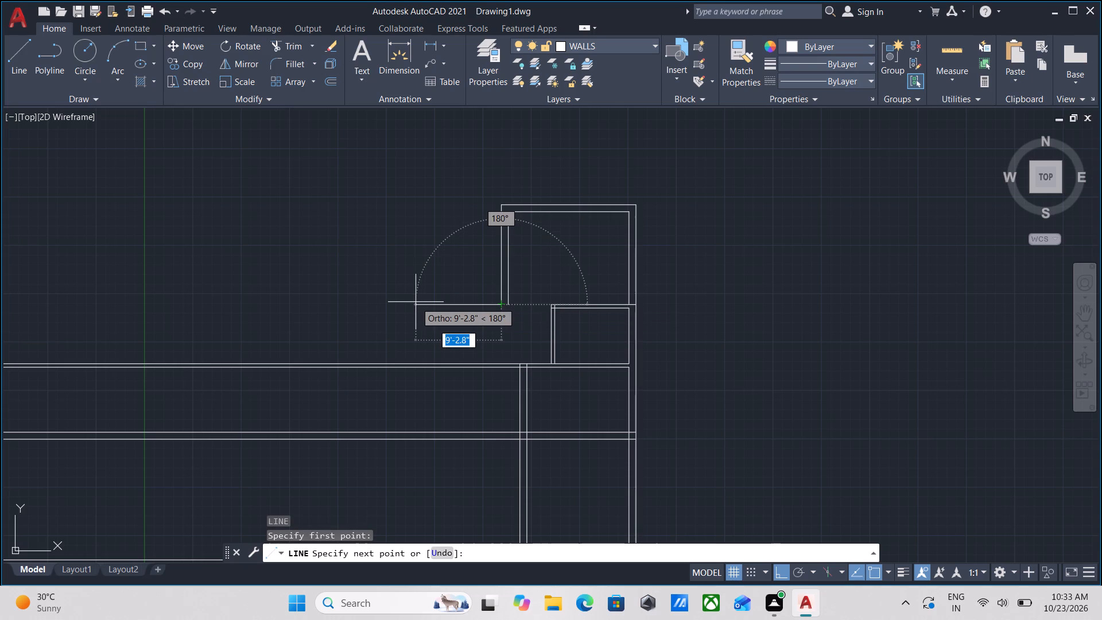
text(20)
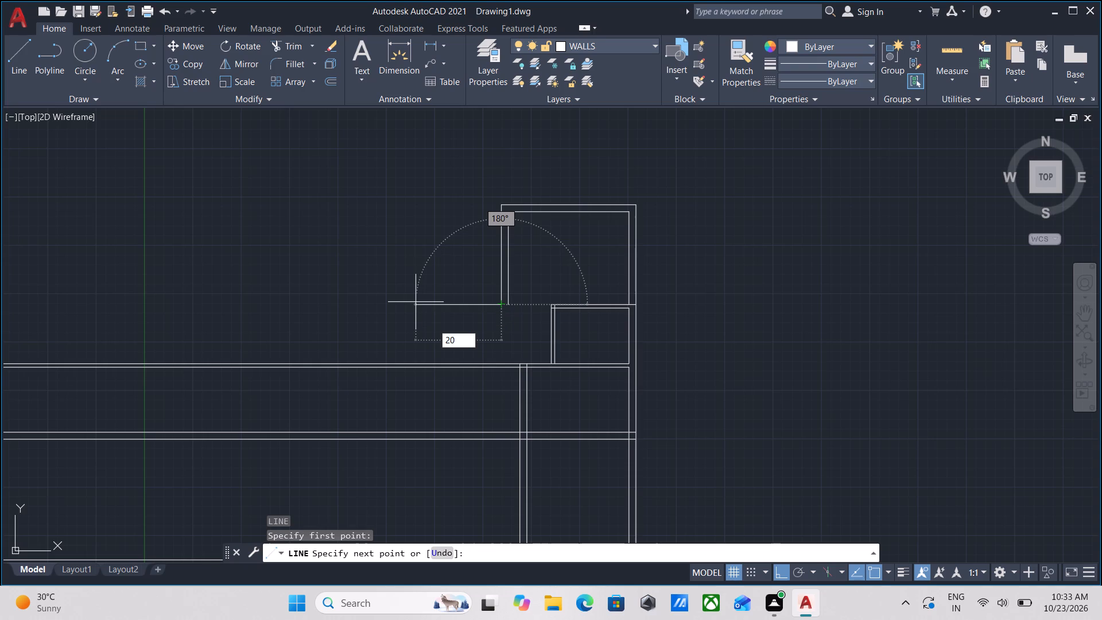
key(apostrophe)
key(Return)
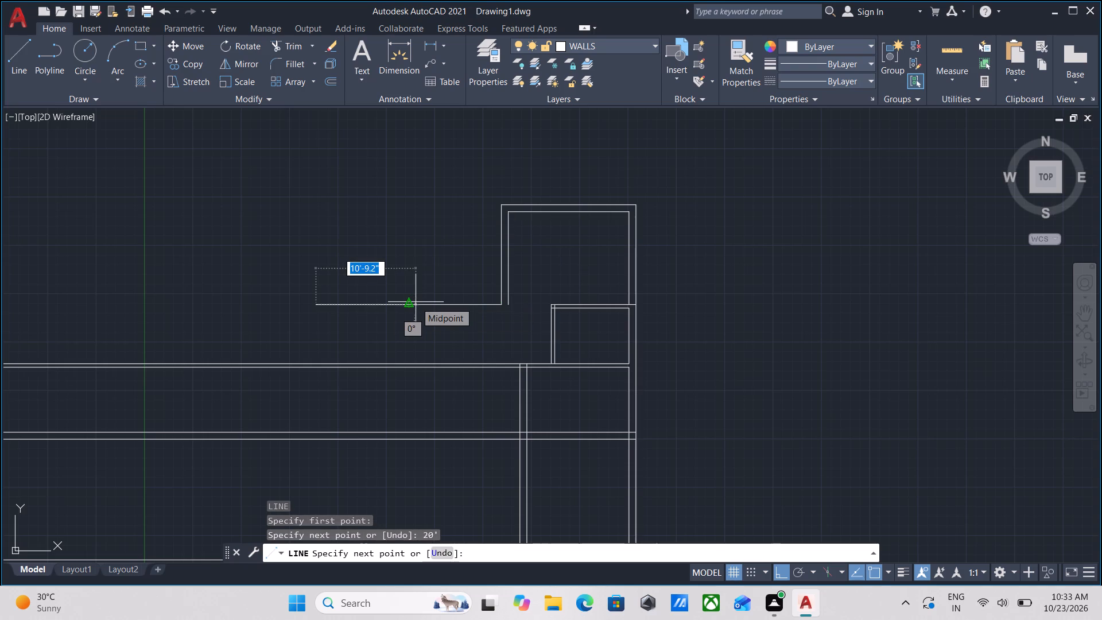
scroll(354, 398, down, 1)
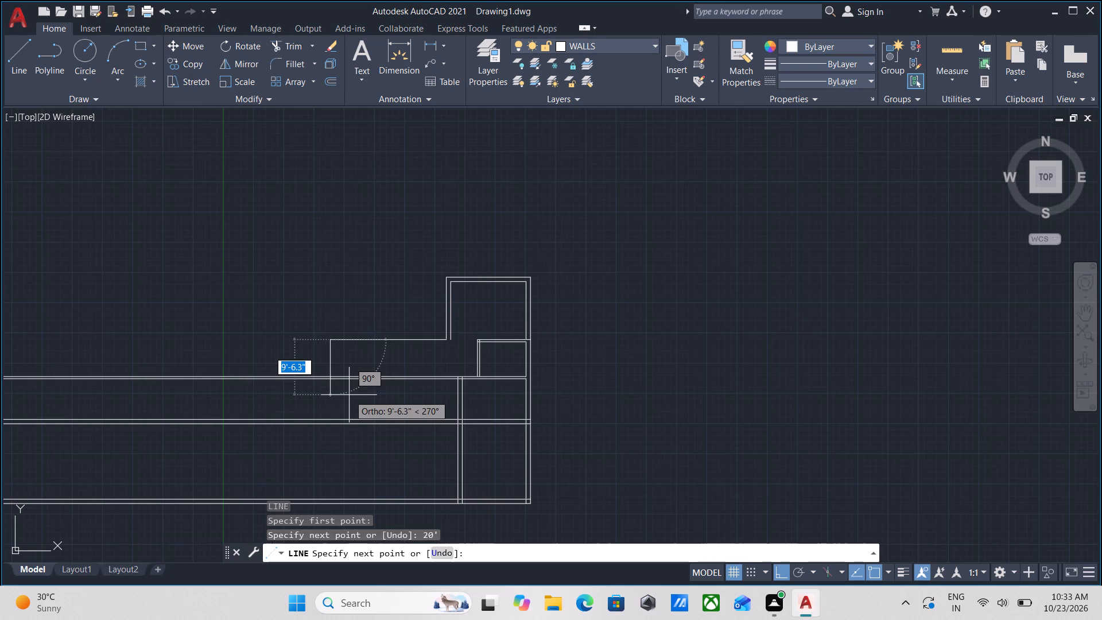
key(Escape)
Offset the new 20' horizontal line 9" downward to form the wall's second line.
scroll(356, 354, up, 2)
middle_drag(356, 354, 370, 428)
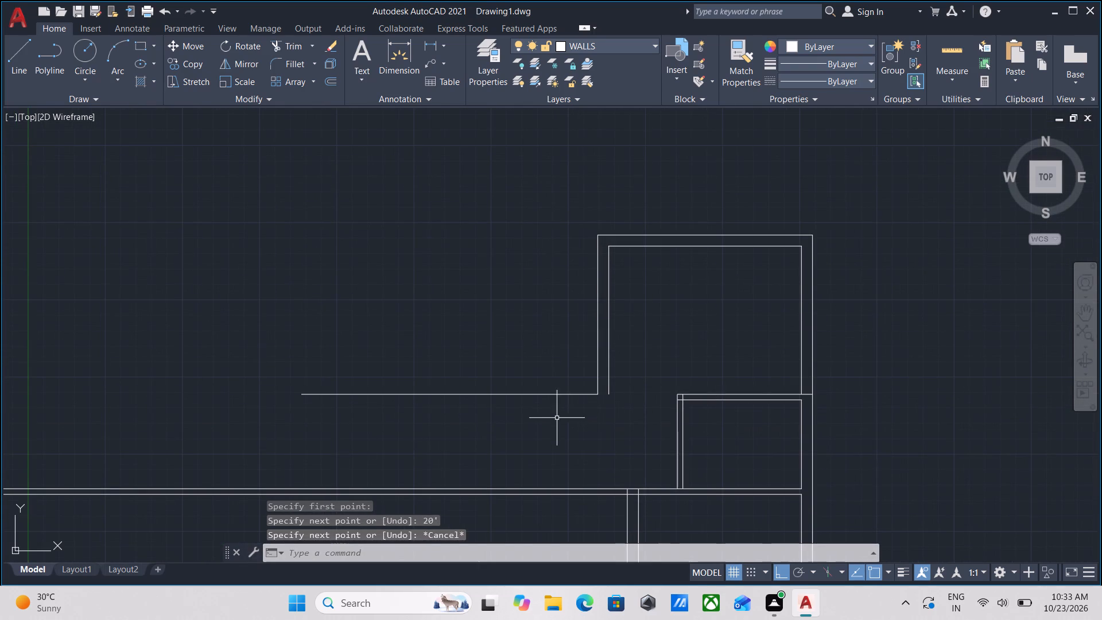
click(544, 400)
click(486, 357)
key(o)
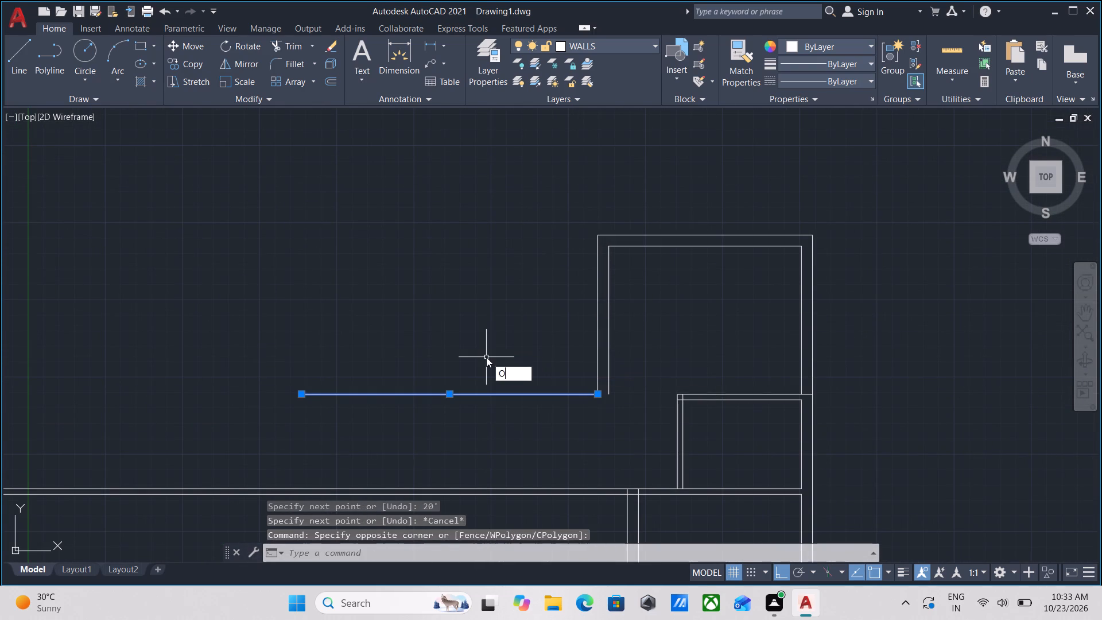
key(Return)
click(451, 393)
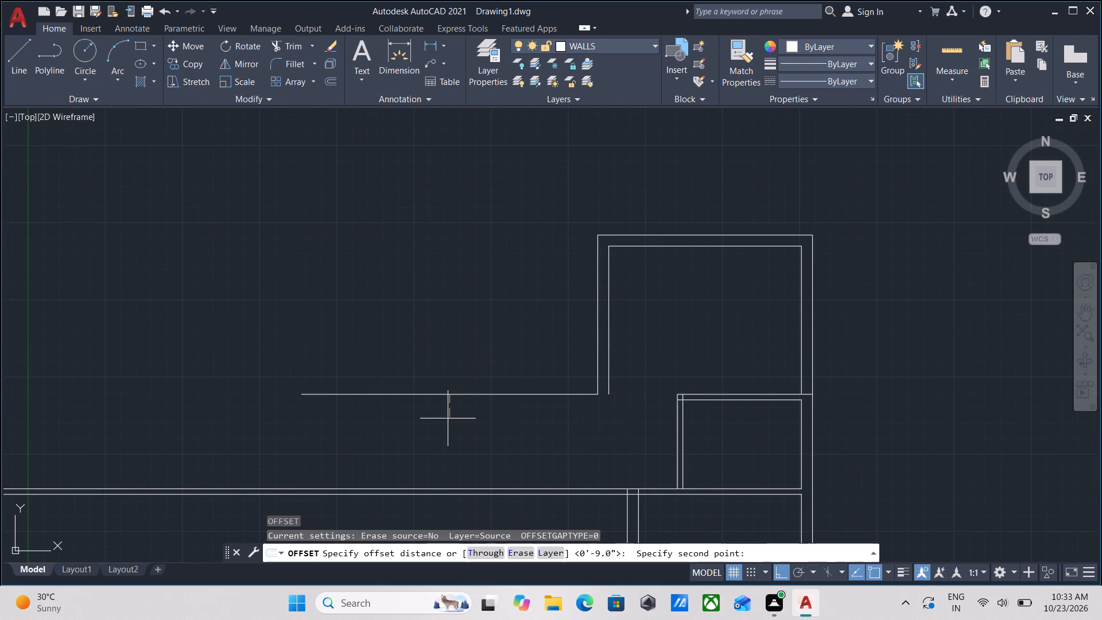
click(448, 427)
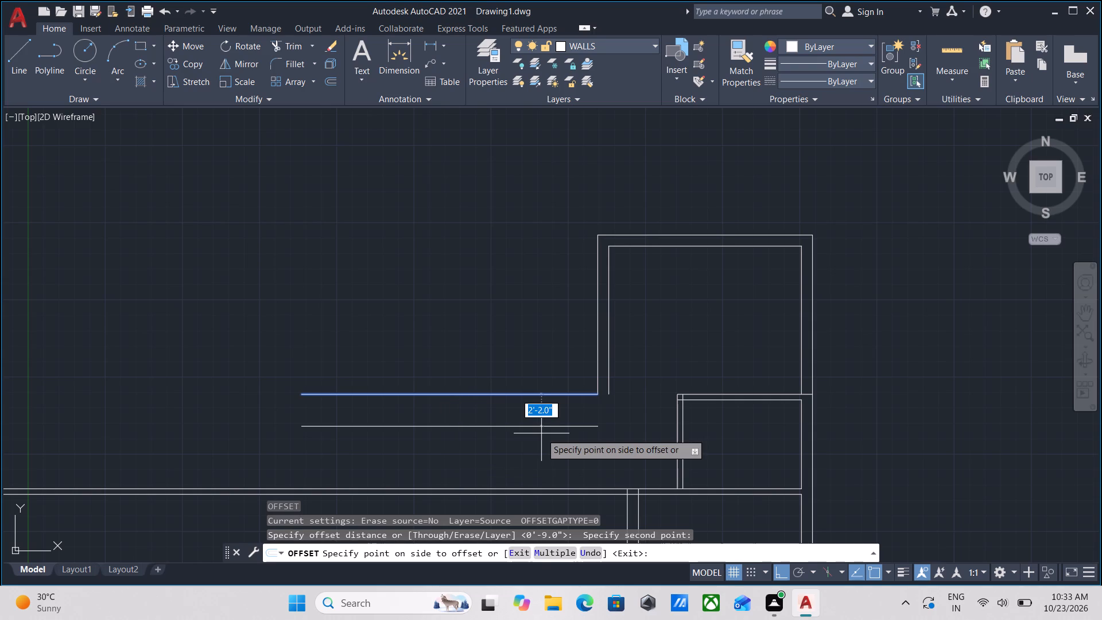
key(9)
key(Return)
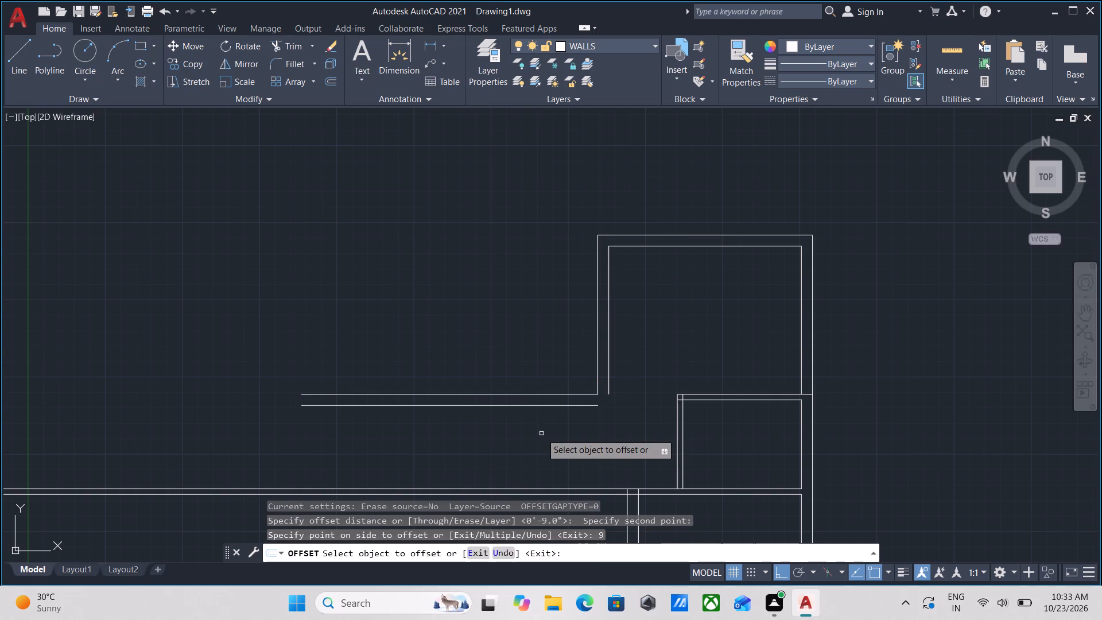
key(Escape)
Fillet the upper room's left wall inner line with the lower line of the new horizontal wall into a sharp corner.
key(f)
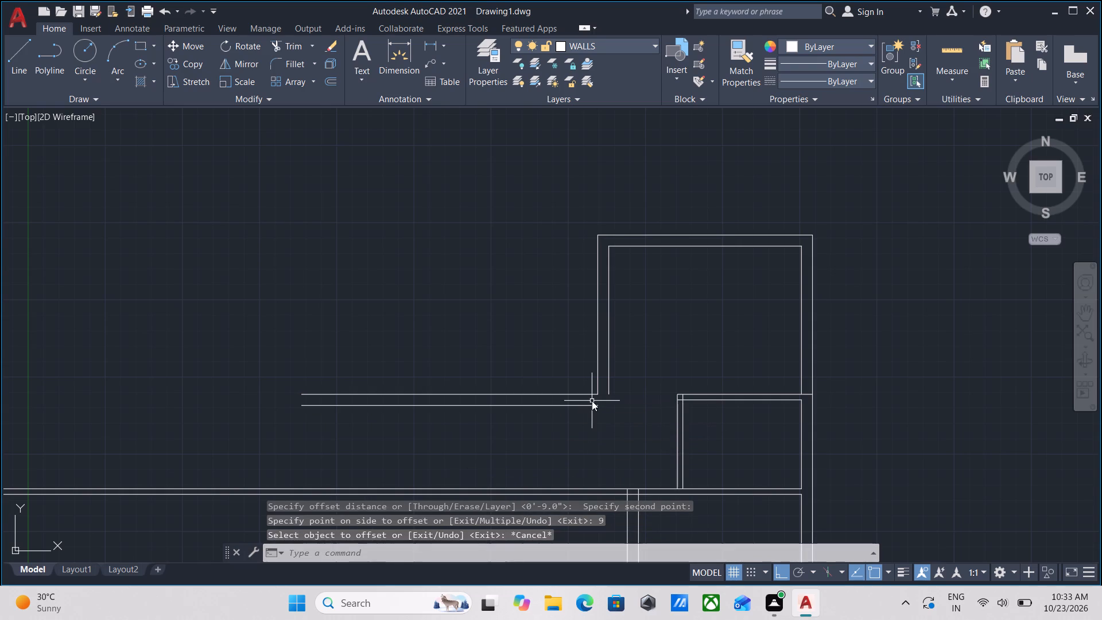
key(Return)
scroll(618, 394, up, 2)
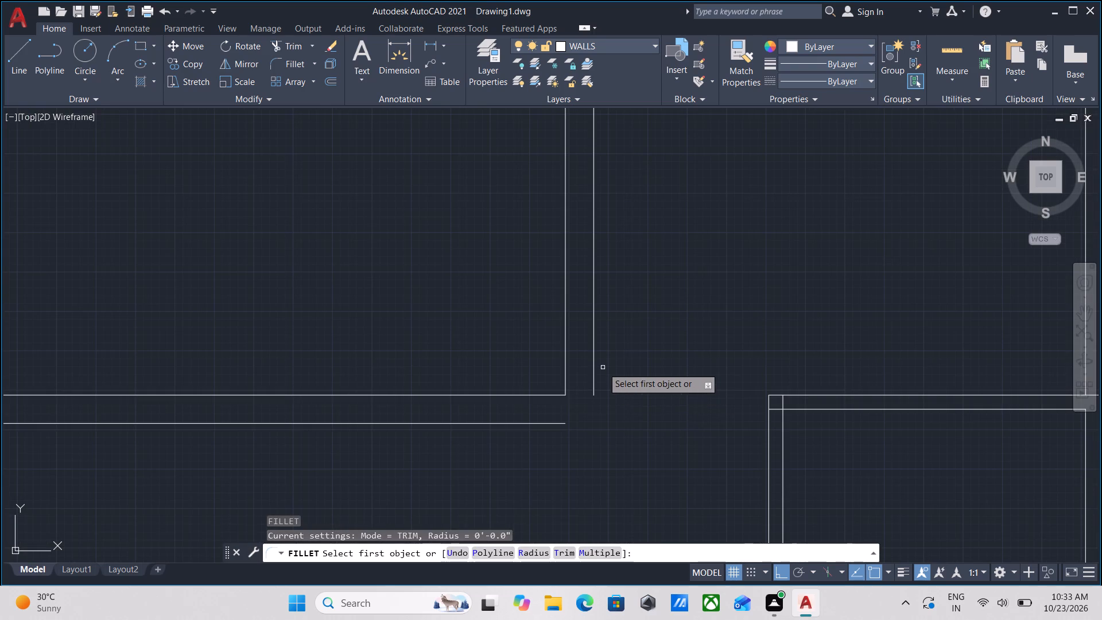
click(593, 376)
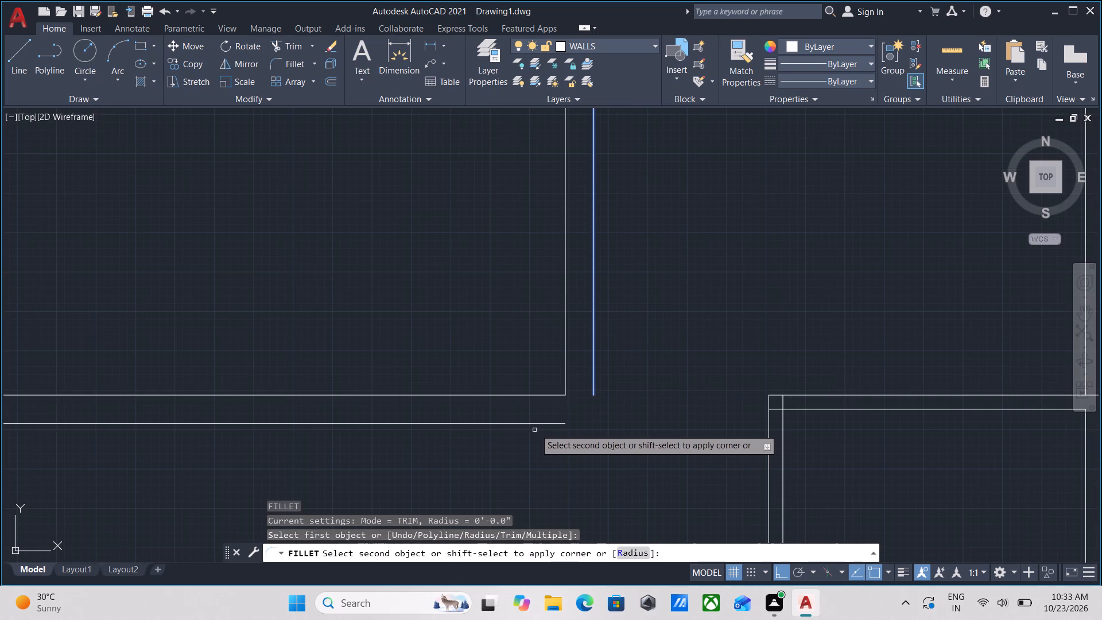
click(538, 424)
key(Escape)
Draw a vertical line from the left end of the new wall's lower line down to the bottom wall's upper line.
scroll(538, 424, down, 3)
middle_drag(443, 422, 445, 424)
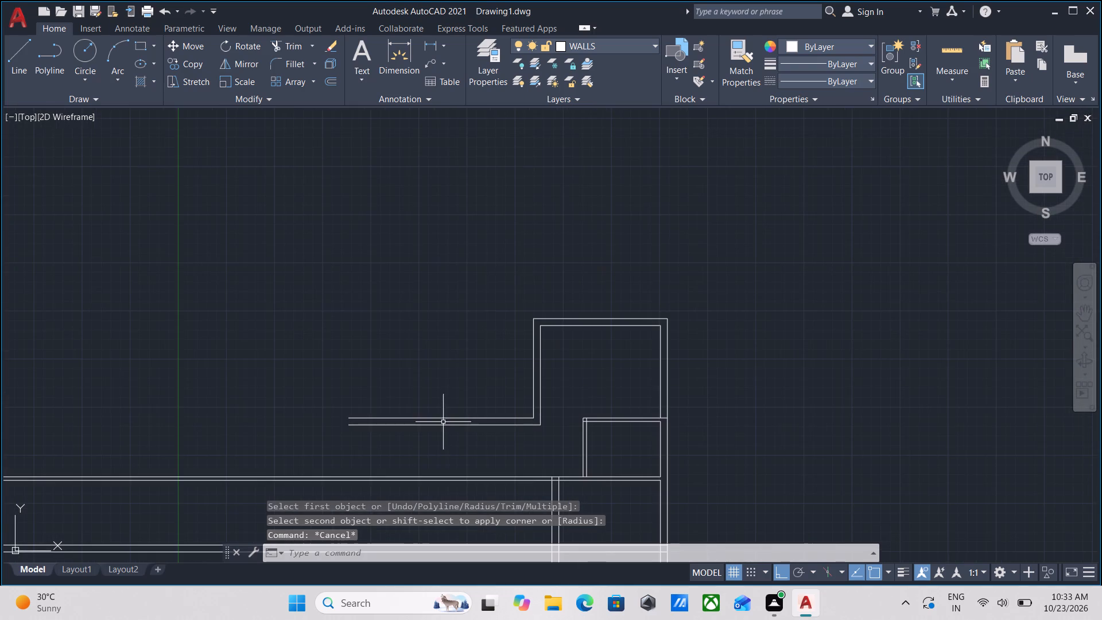
middle_drag(445, 424, 471, 463)
scroll(407, 441, down, 2)
middle_drag(407, 441, 464, 435)
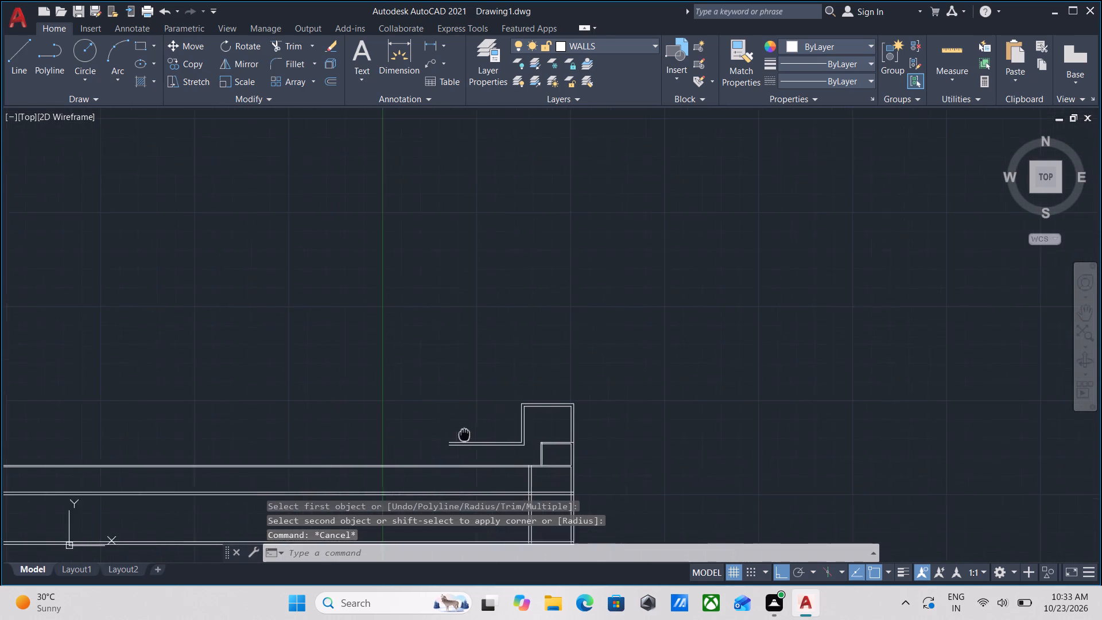
scroll(463, 441, up, 5)
scroll(436, 464, down, 1)
middle_drag(436, 464, 537, 375)
scroll(540, 368, up, 1)
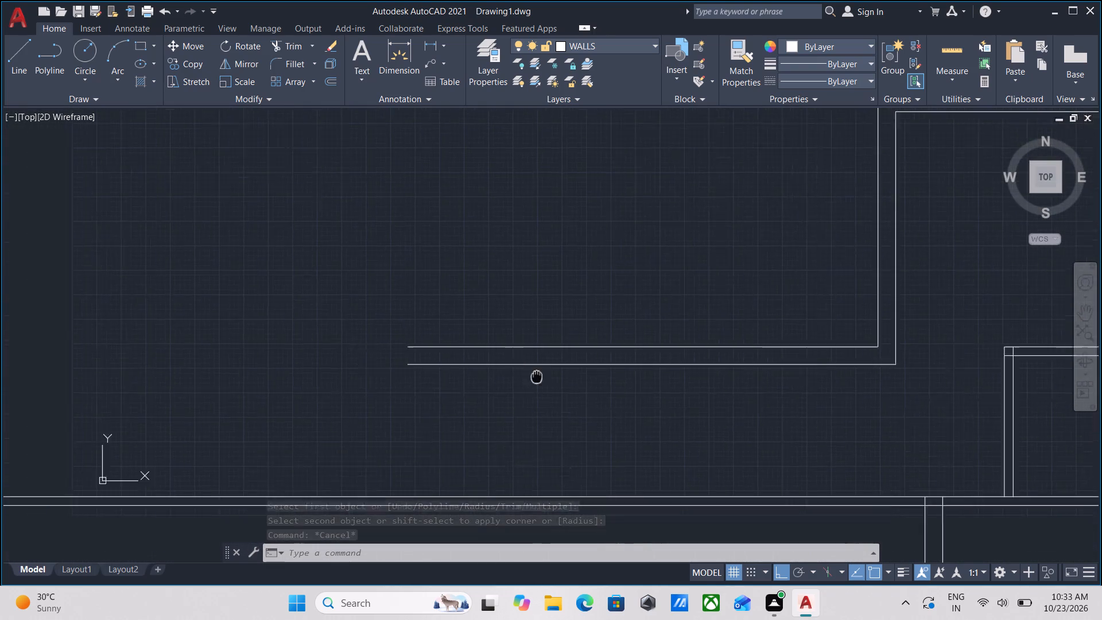
scroll(545, 359, down, 6)
middle_drag(570, 397, 567, 383)
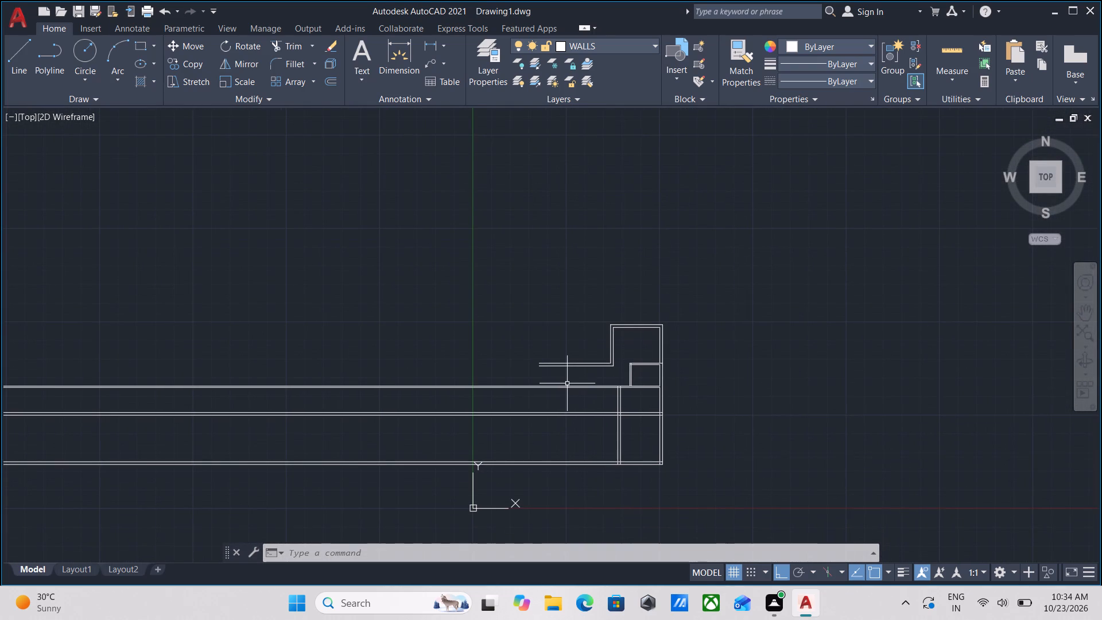
key(l)
key(Return)
scroll(548, 369, up, 3)
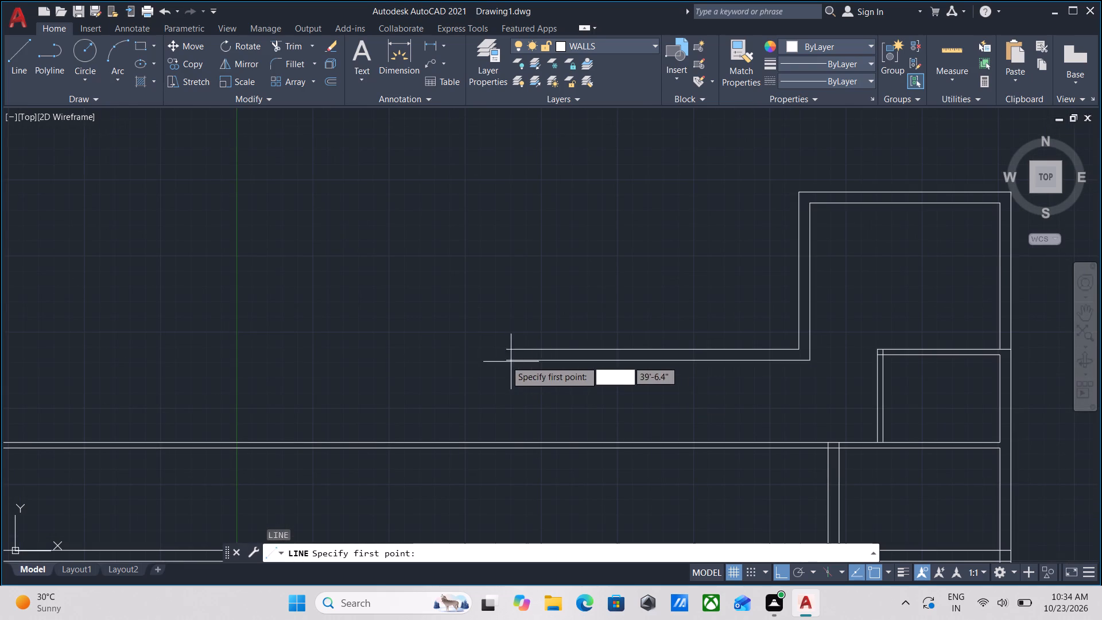
click(506, 361)
middle_drag(514, 463, 504, 269)
scroll(504, 340, down, 3)
middle_drag(504, 340, 504, 303)
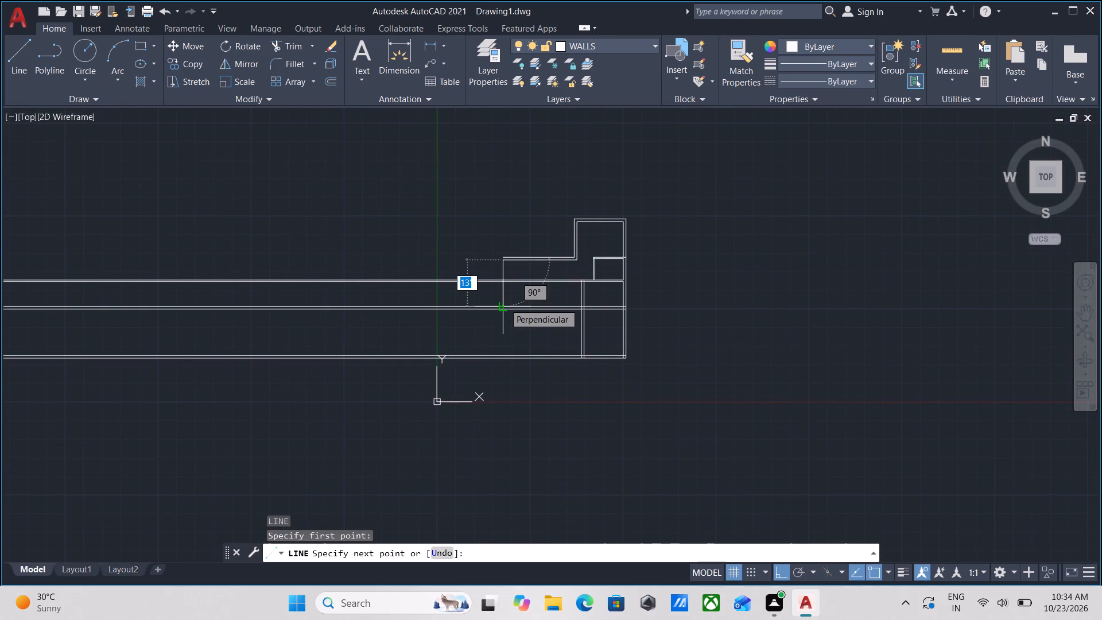
scroll(504, 334, up, 2)
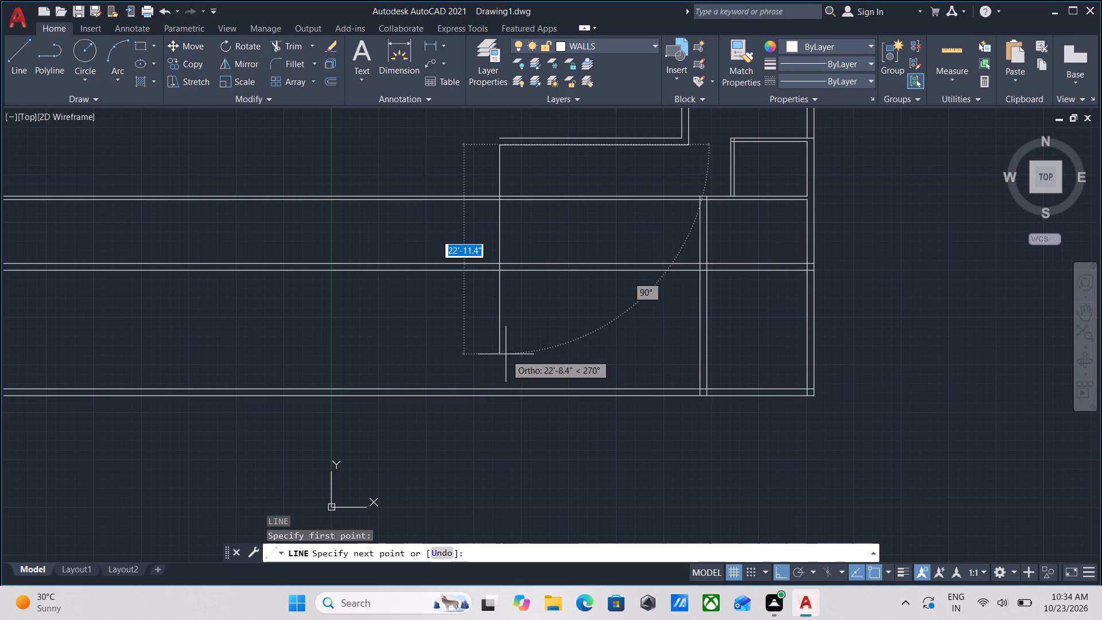
click(500, 390)
key(Escape)
Offset the new vertical line 9" to the left to form the wall's outer line.
middle_drag(513, 226, 514, 231)
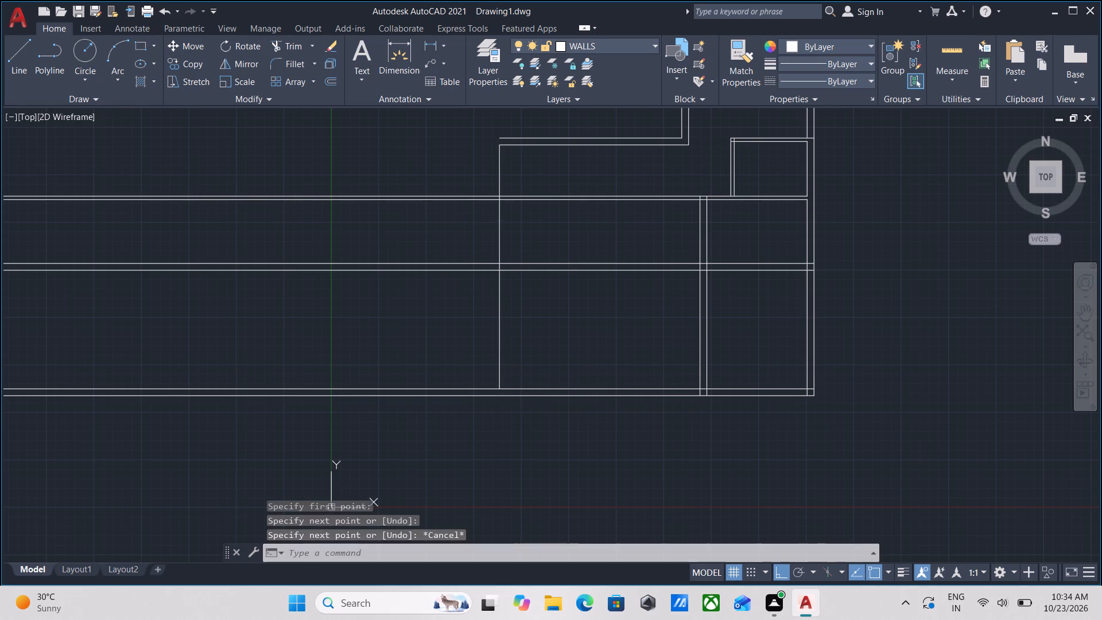
middle_drag(514, 231, 514, 282)
click(512, 286)
click(456, 271)
key(o)
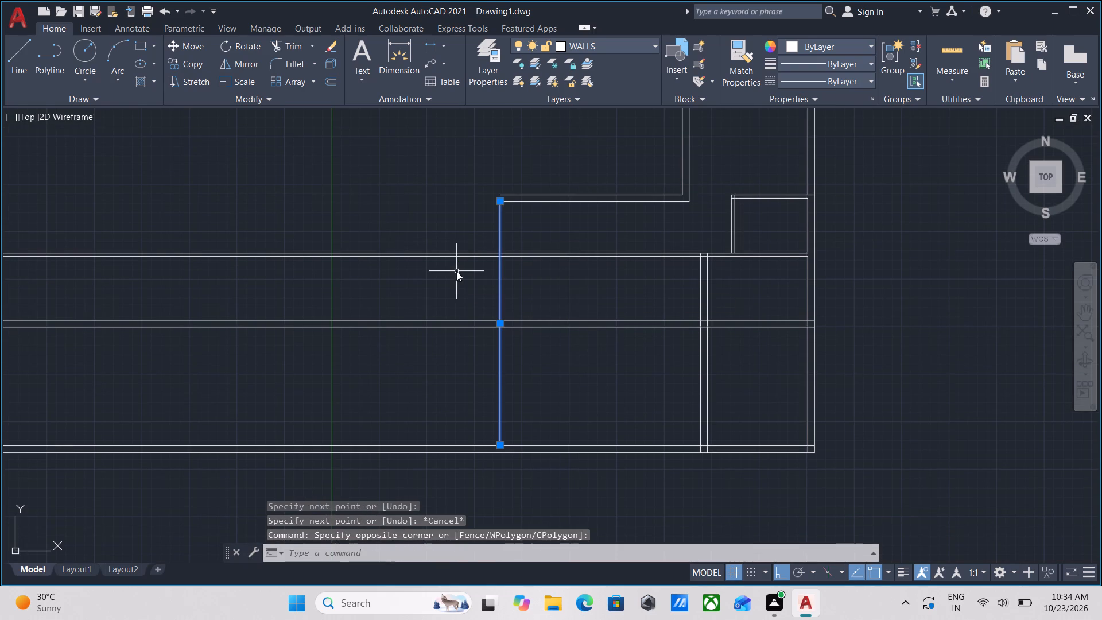
key(Return)
click(500, 282)
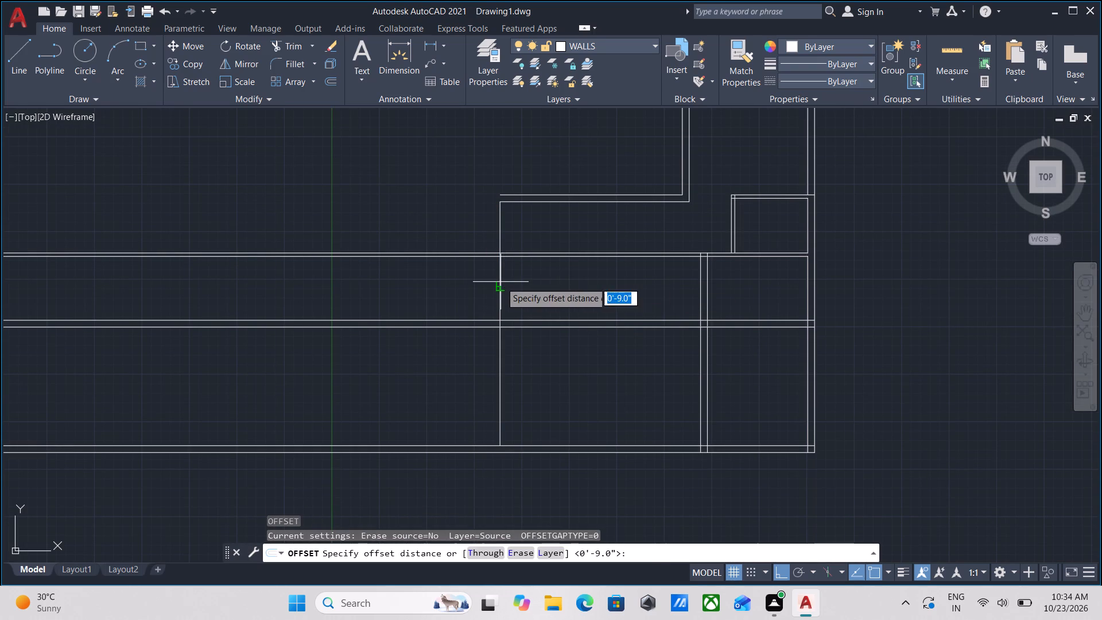
click(467, 287)
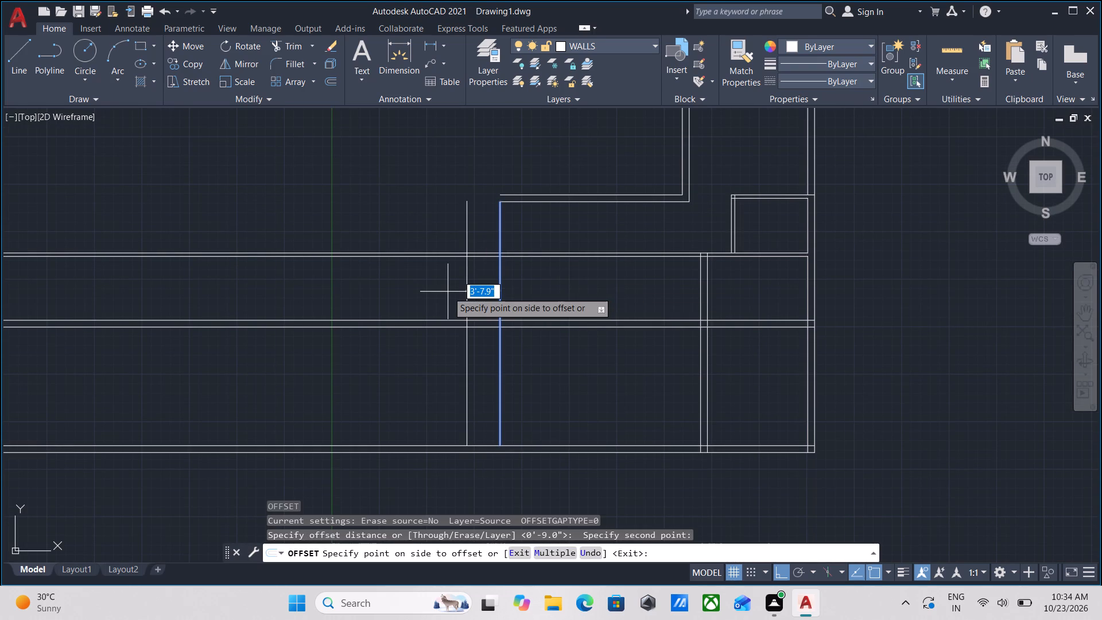
text(9")
key(Return)
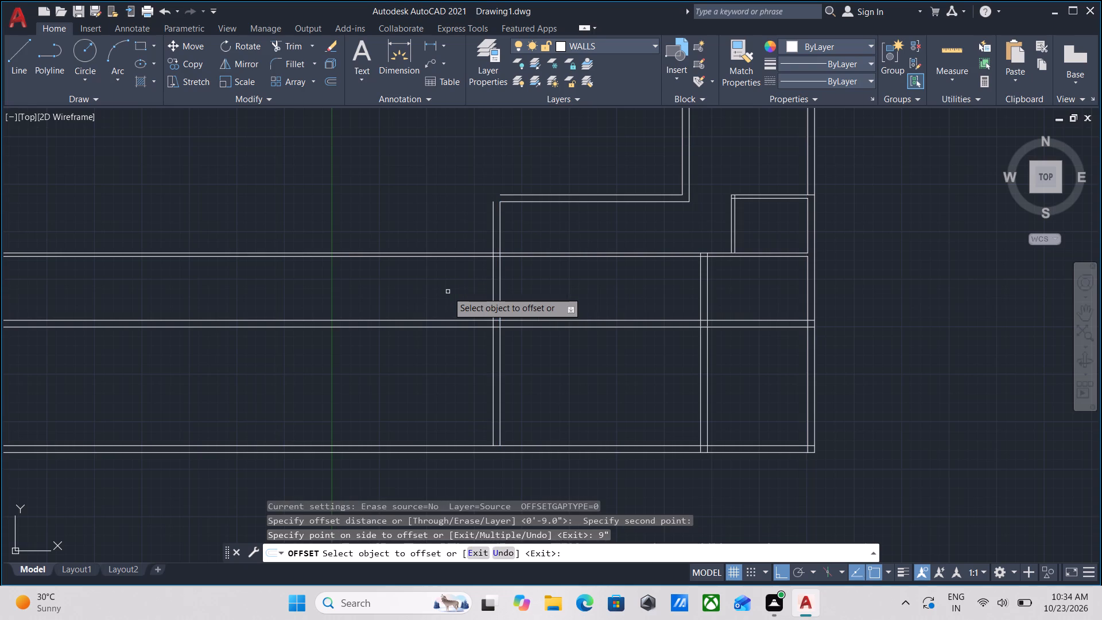
key(Escape)
Fillet the new vertical wall's outer line with the horizontal wall's upper line to close the outer top-left corner.
scroll(585, 216, up, 1)
middle_drag(584, 218, 568, 316)
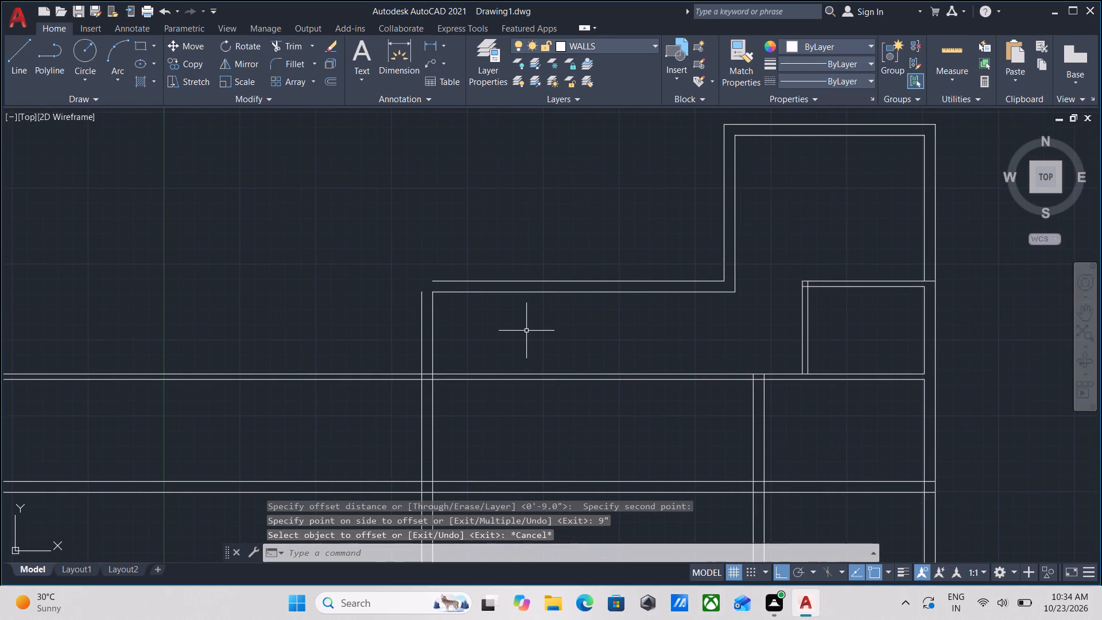
key(f)
key(Return)
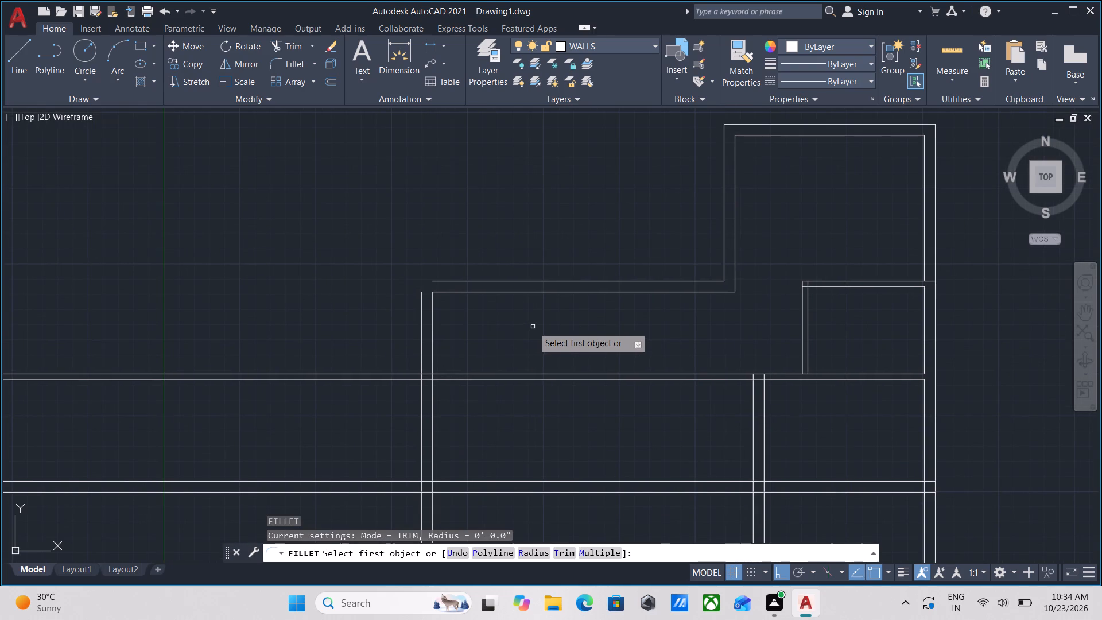
click(422, 315)
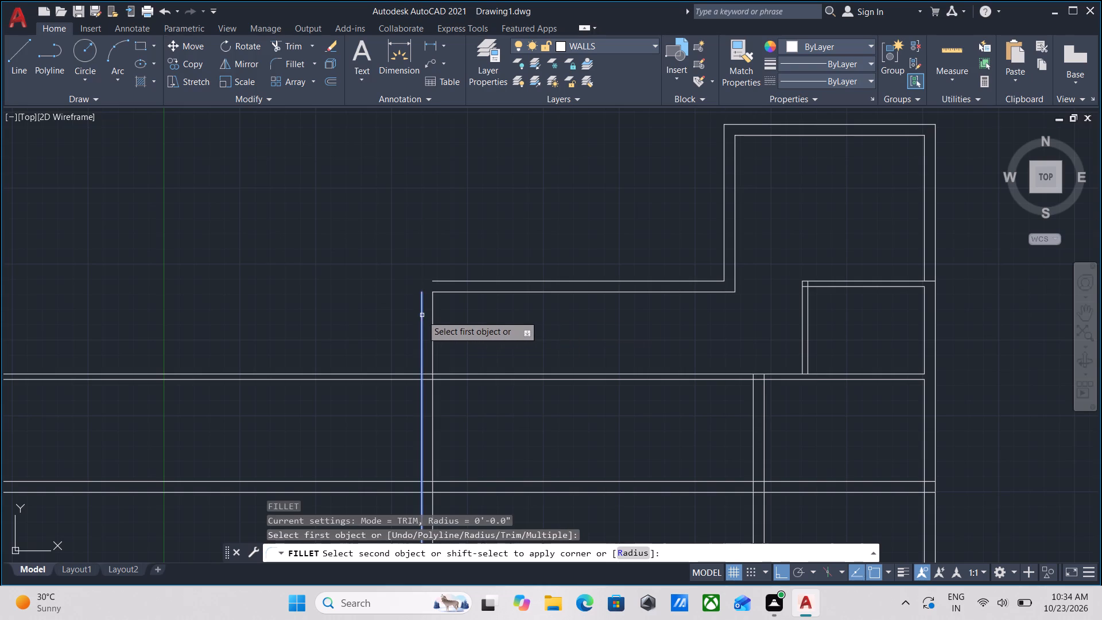
click(449, 278)
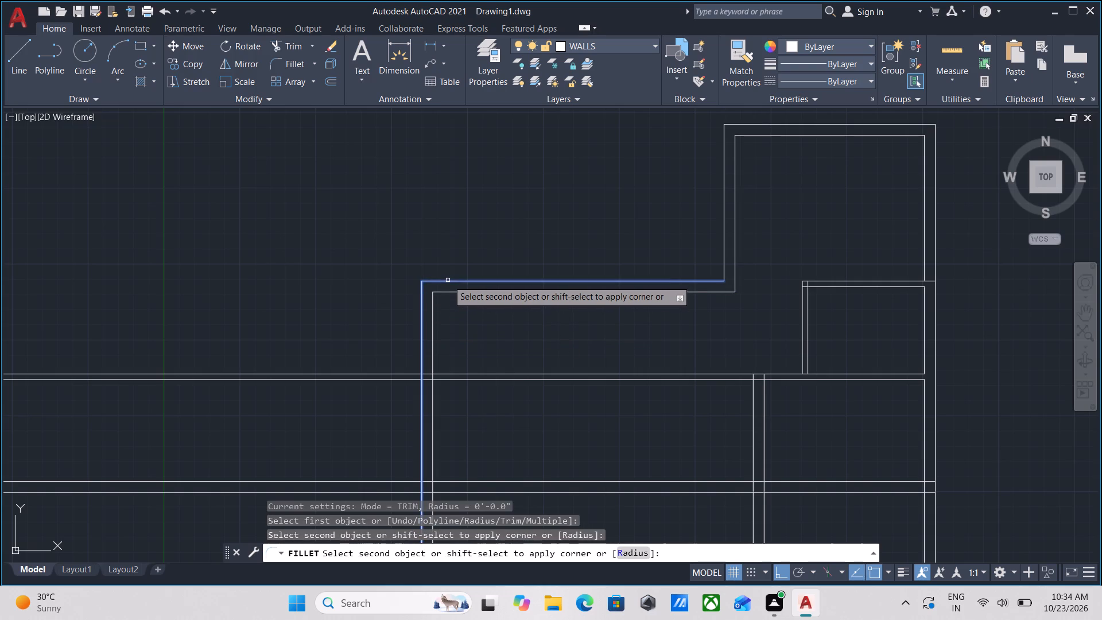
click(448, 280)
key(Escape)
Examine the wall crossings between the new vertical wall, the small room and the lower rooms.
scroll(494, 338, down, 1)
middle_drag(494, 338, 490, 281)
middle_drag(625, 325, 556, 332)
scroll(560, 331, down, 1)
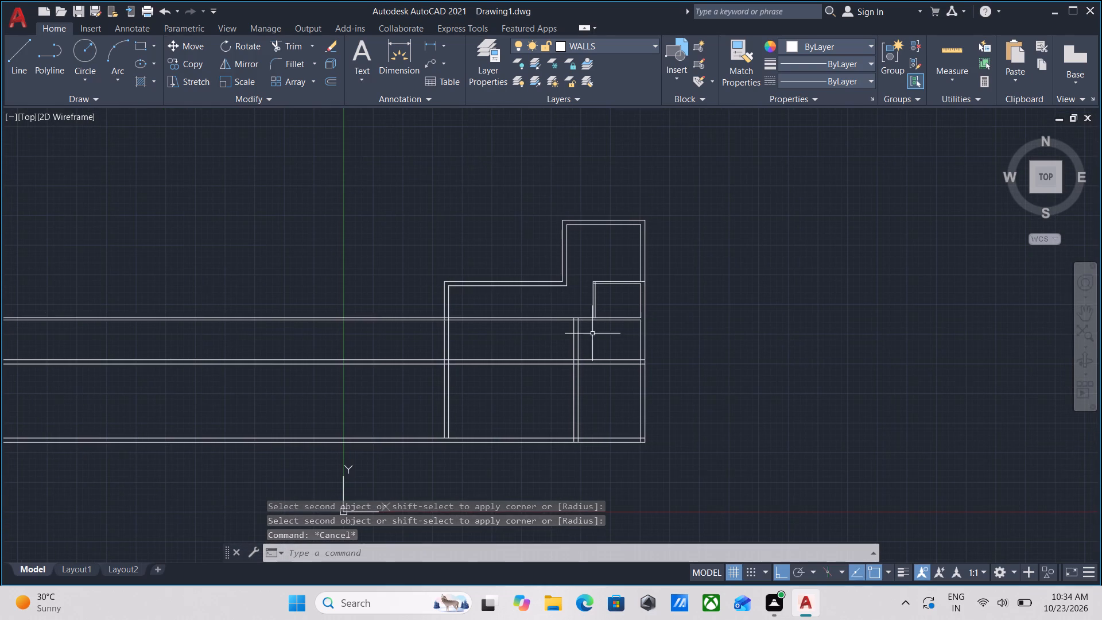
scroll(689, 313, up, 2)
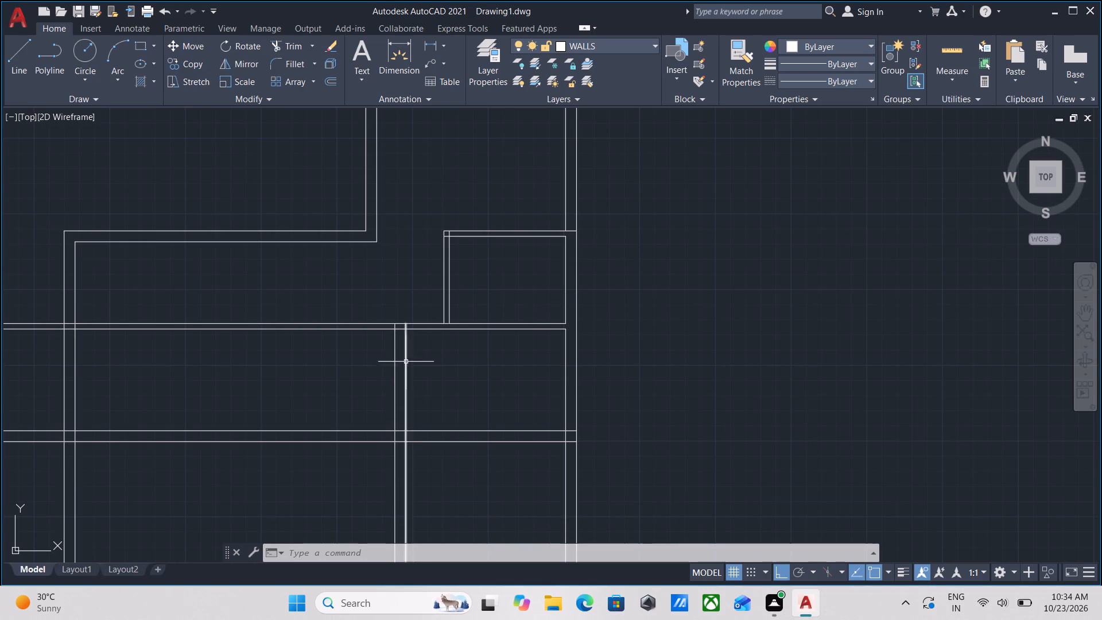
middle_drag(406, 362, 559, 198)
scroll(491, 303, down, 1)
middle_drag(491, 303, 497, 316)
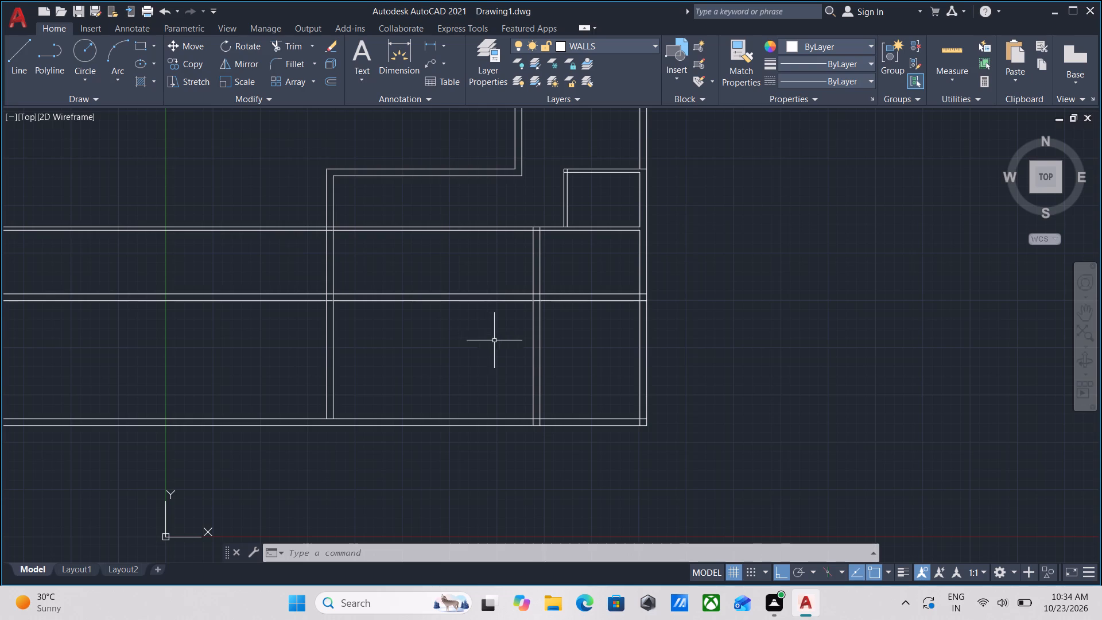
scroll(509, 382, up, 1)
scroll(509, 382, down, 1)
middle_drag(509, 382, 511, 391)
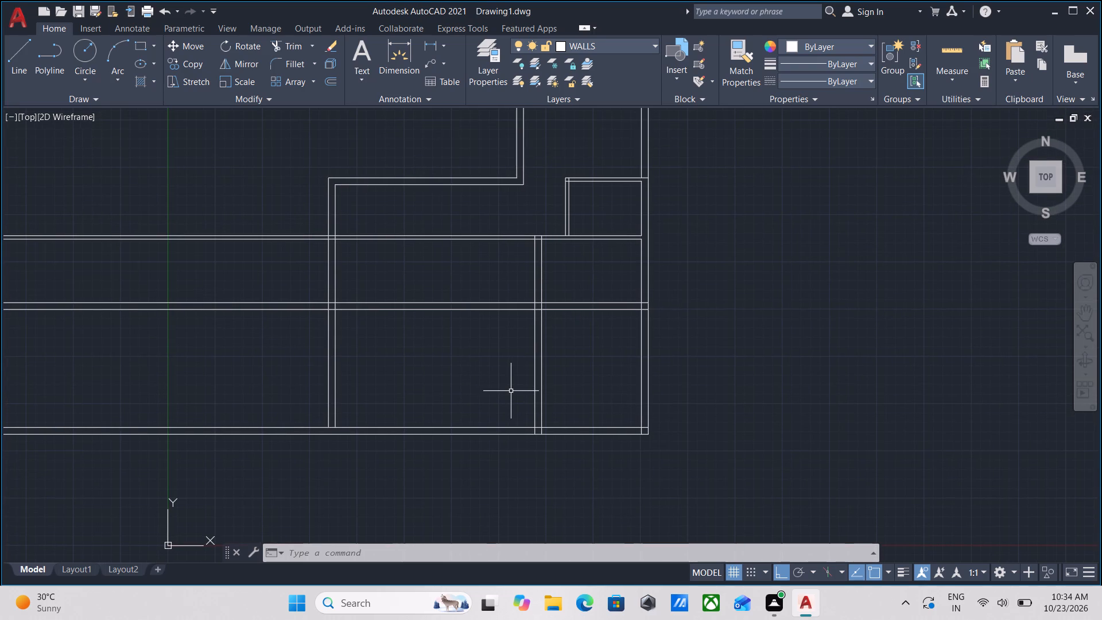
Trim the two horizontal walls crossing the large room between the new vertical wall and the lower rooms' left wall.
middle_drag(488, 348, 493, 379)
scroll(489, 365, down, 1)
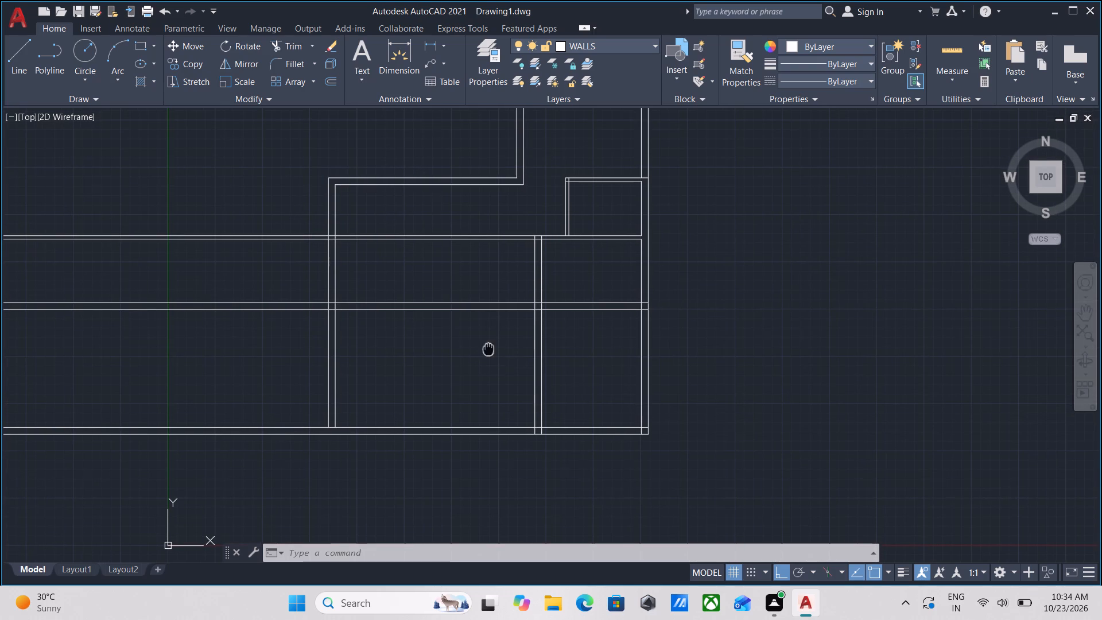
middle_drag(493, 379, 500, 471)
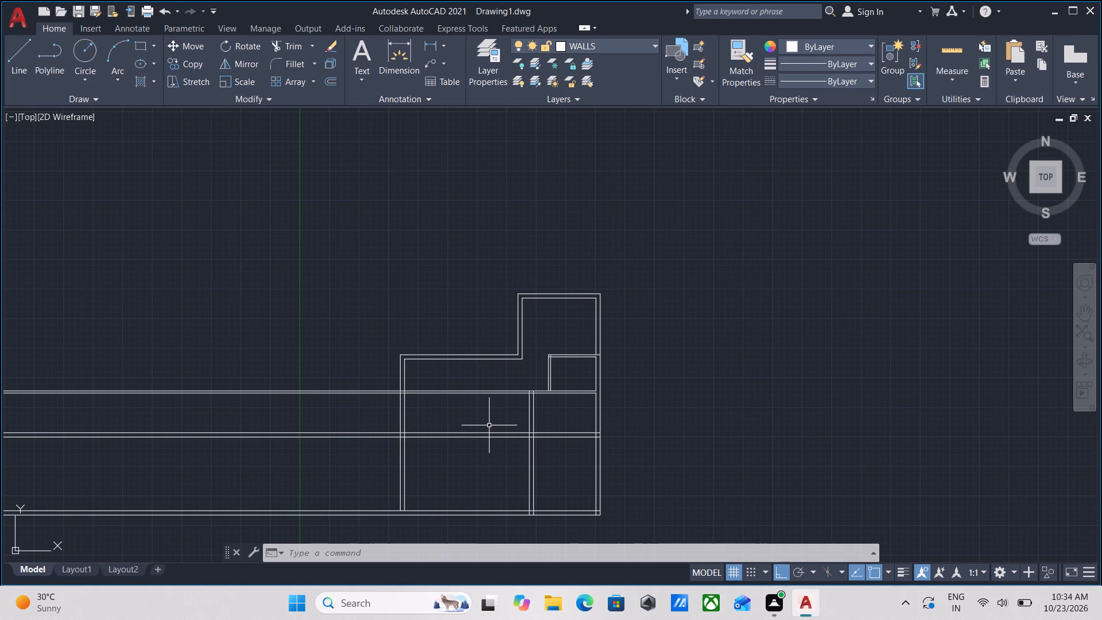
text(TR)
key(Return)
click(487, 445)
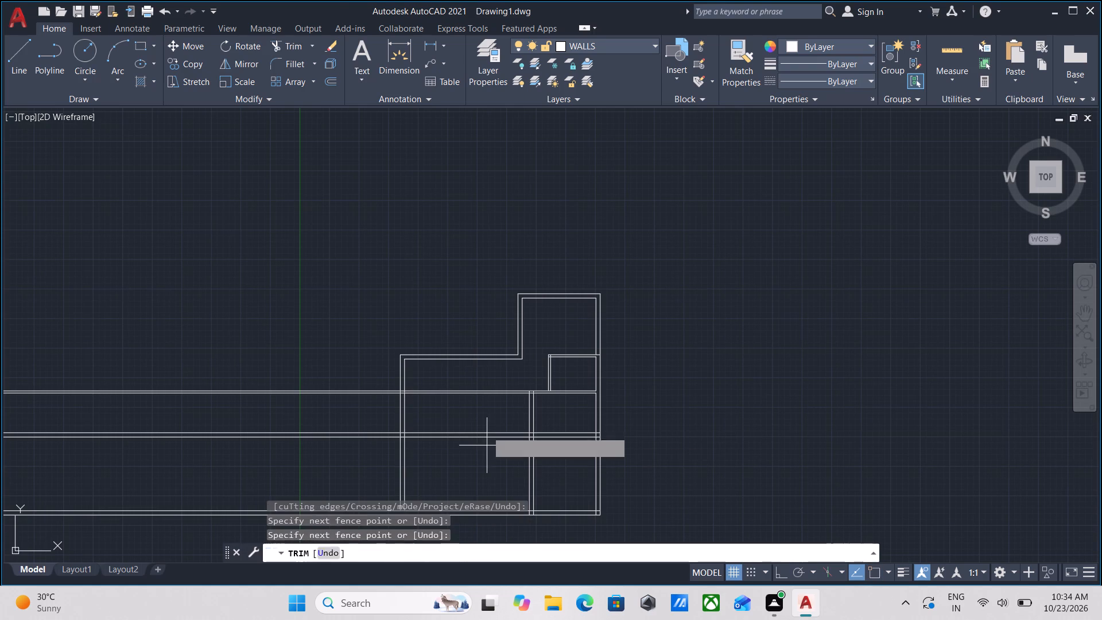
click(486, 374)
key(Escape)
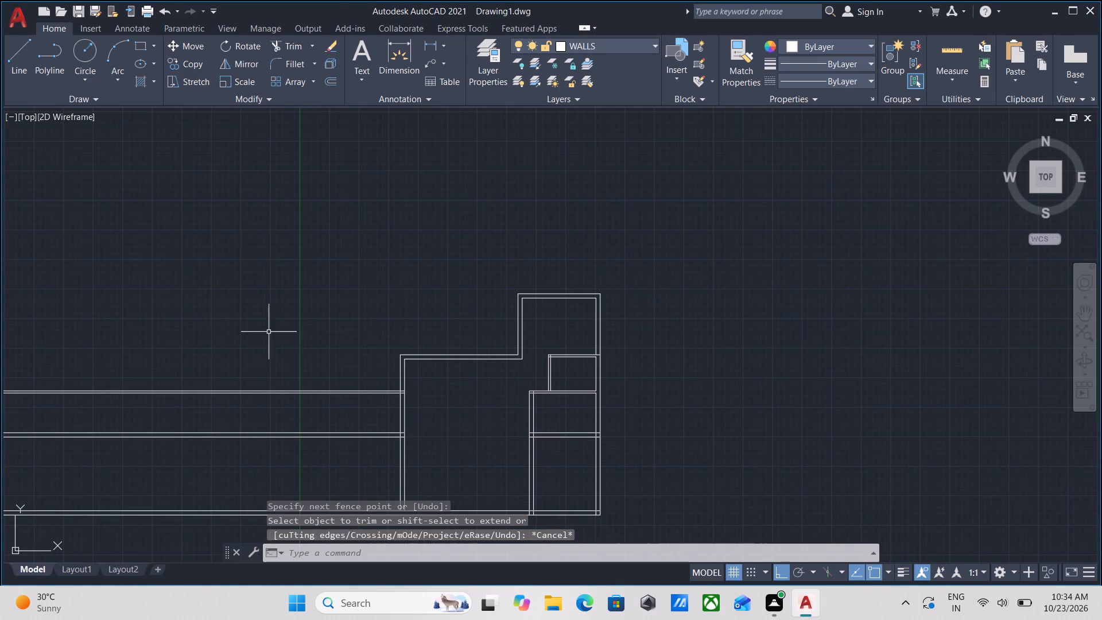
Erase the four leftover horizontal wall lines outside the new vertical wall, keeping the bottom wall.
click(236, 332)
click(166, 445)
right_click(166, 445)
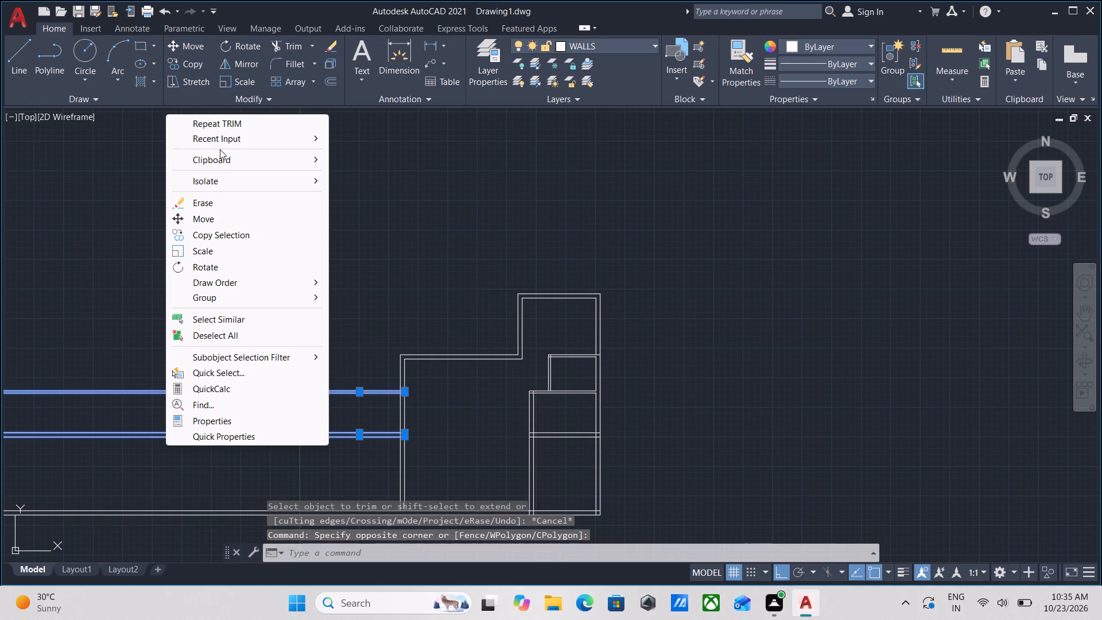
click(205, 200)
Extend both lines of the new vertical wall down to the bottom wall's outer line.
scroll(474, 416, up, 2)
middle_drag(461, 386, 451, 174)
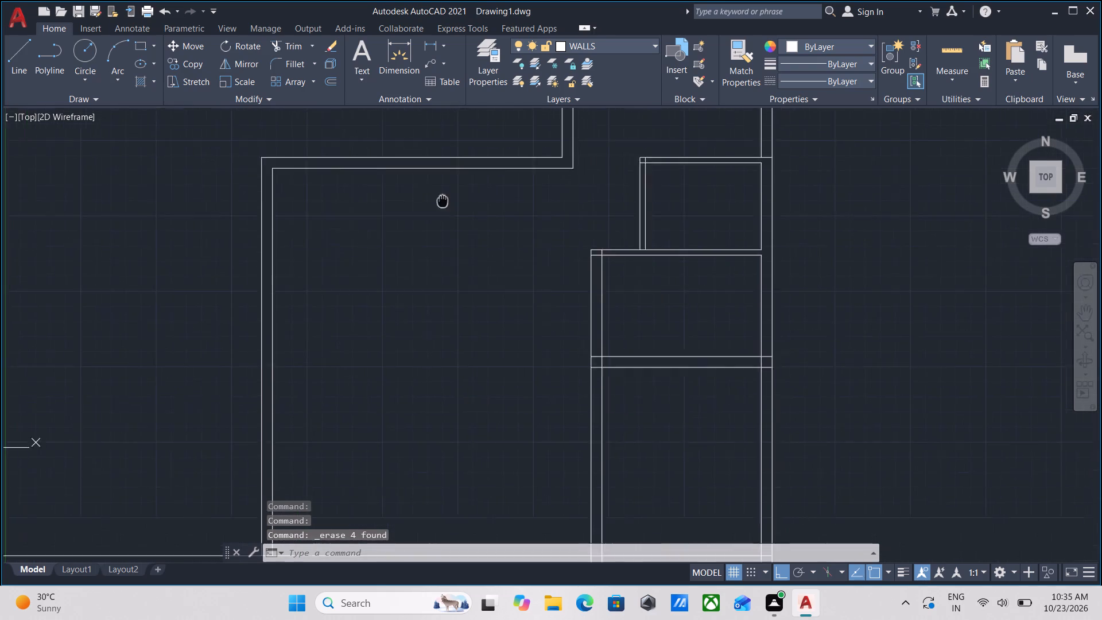
scroll(440, 259, down, 2)
middle_drag(434, 258, 439, 239)
scroll(417, 272, up, 1)
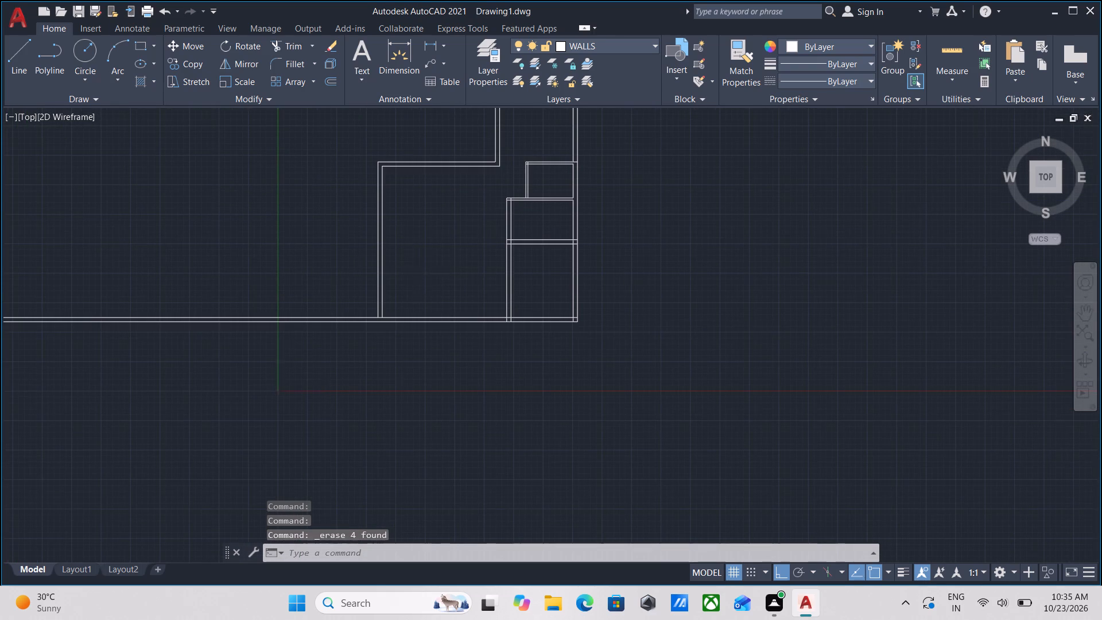
scroll(399, 296, up, 1)
middle_drag(402, 299, 414, 315)
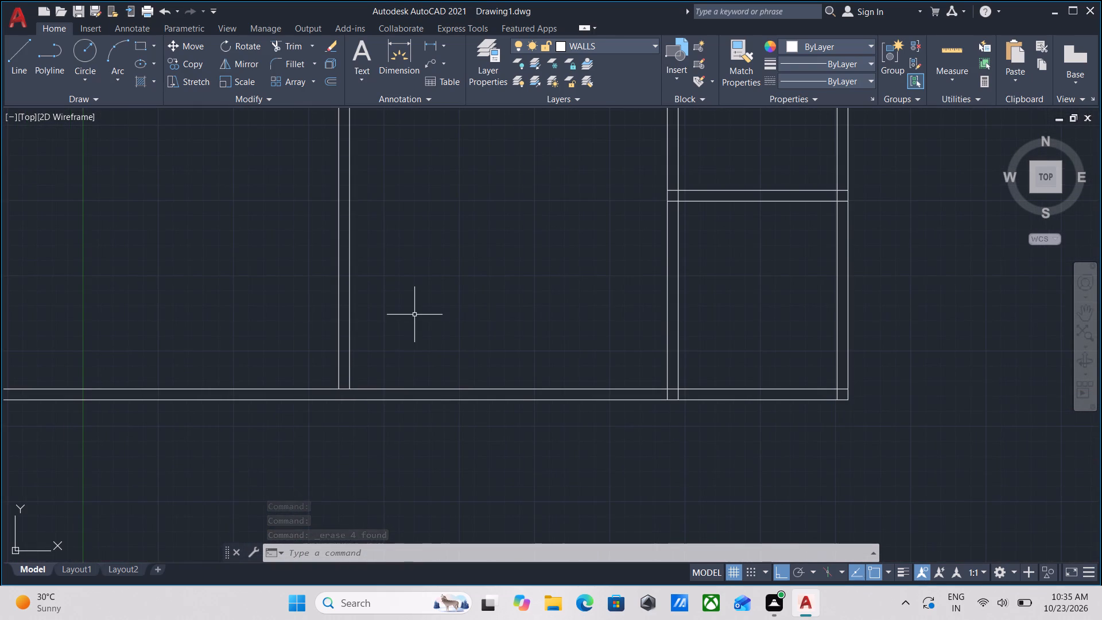
text(EX)
key(Return)
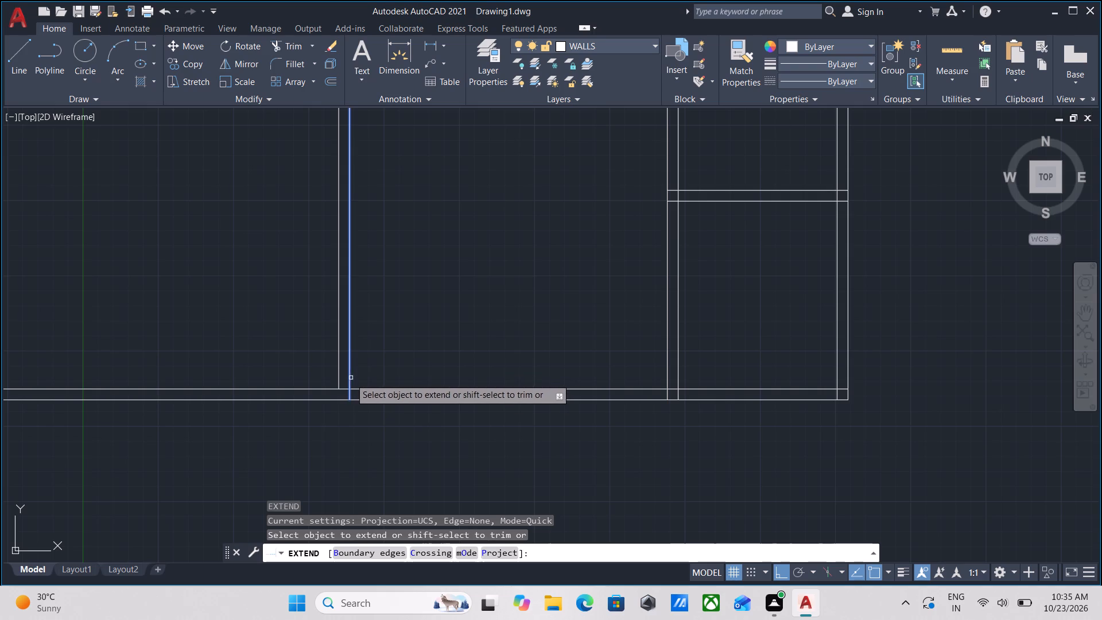
click(350, 378)
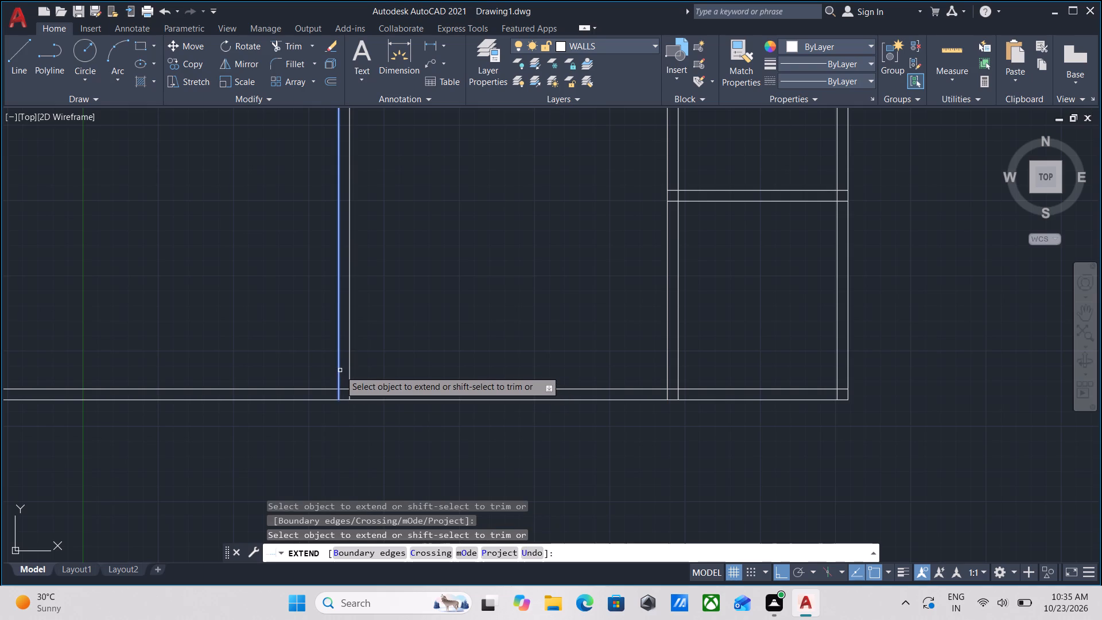
click(340, 370)
key(Escape)
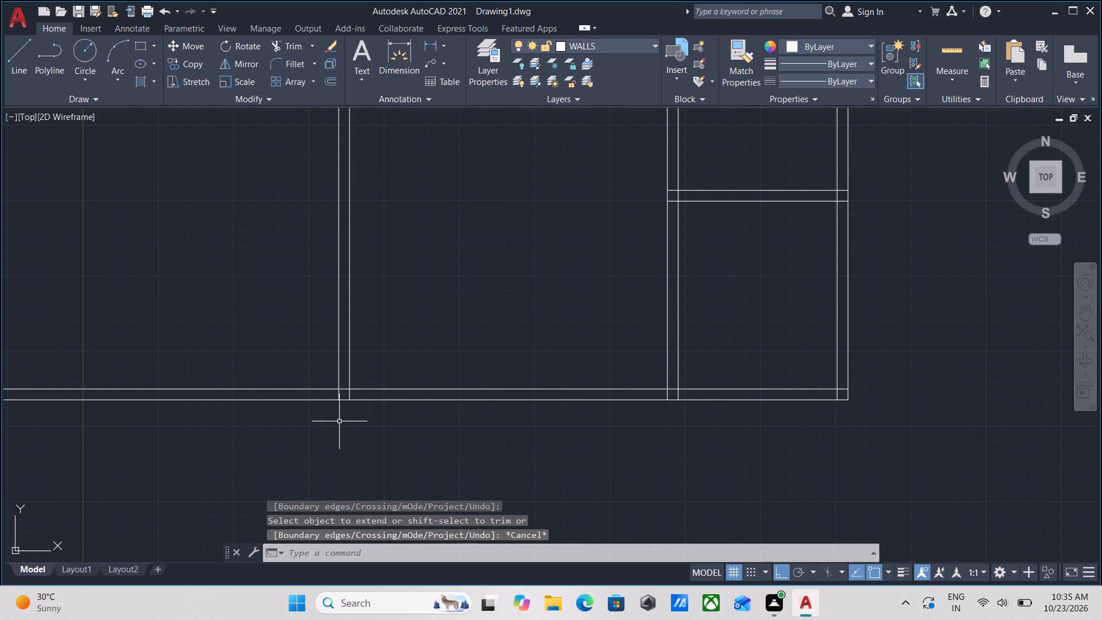
Trim both bottom wall lines where they run past the new vertical wall's outer line, closing the building's bottom-left corner.
key(t)
key(r)
key(Return)
click(302, 418)
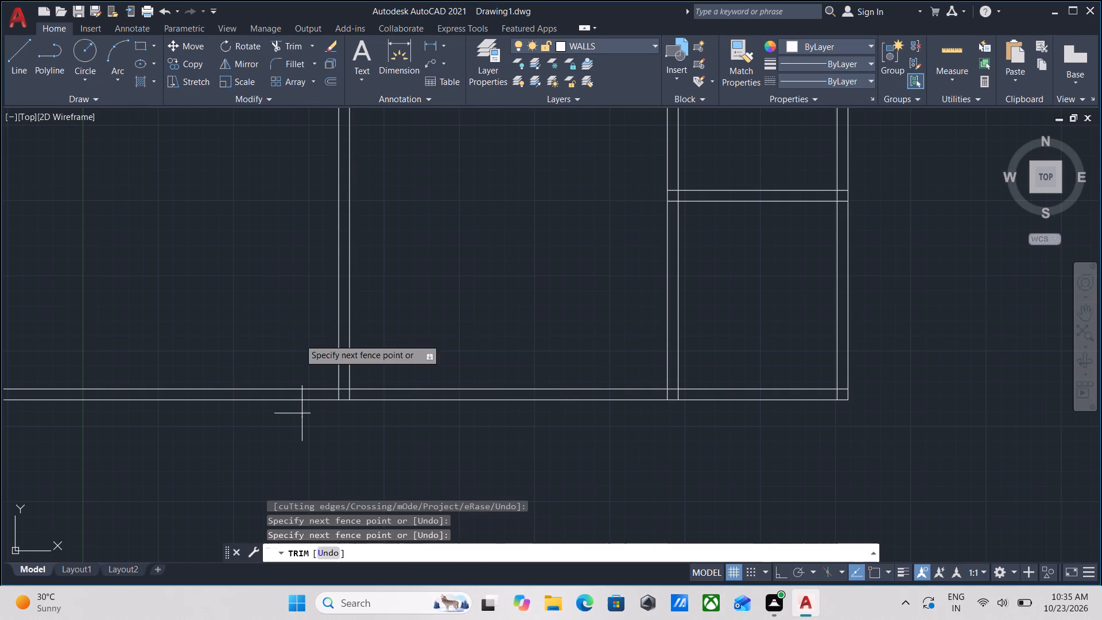
click(299, 324)
key(Escape)
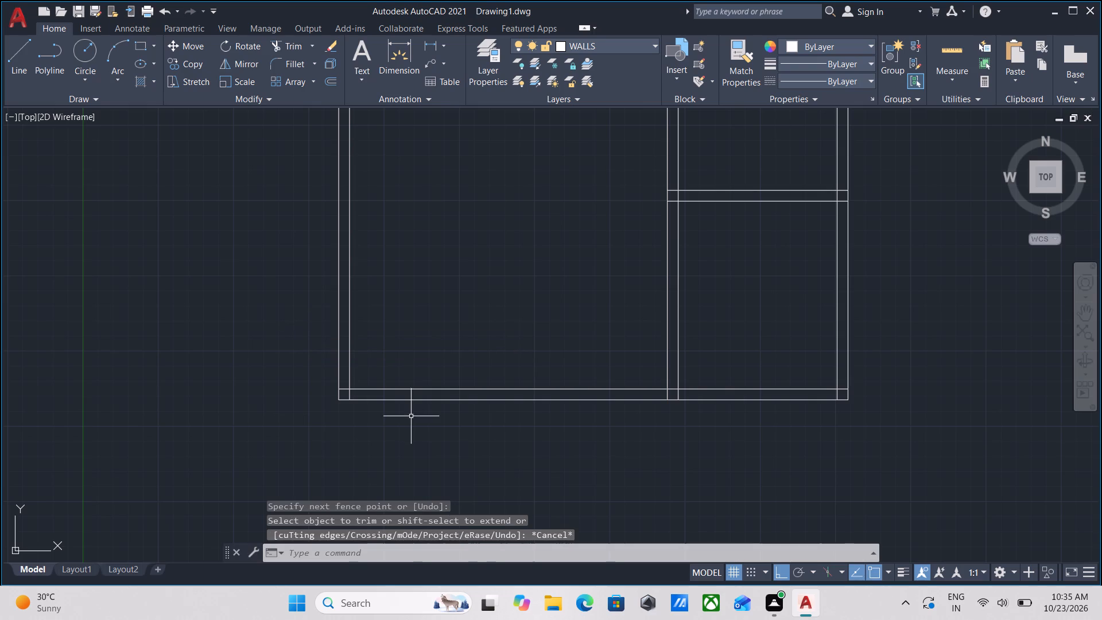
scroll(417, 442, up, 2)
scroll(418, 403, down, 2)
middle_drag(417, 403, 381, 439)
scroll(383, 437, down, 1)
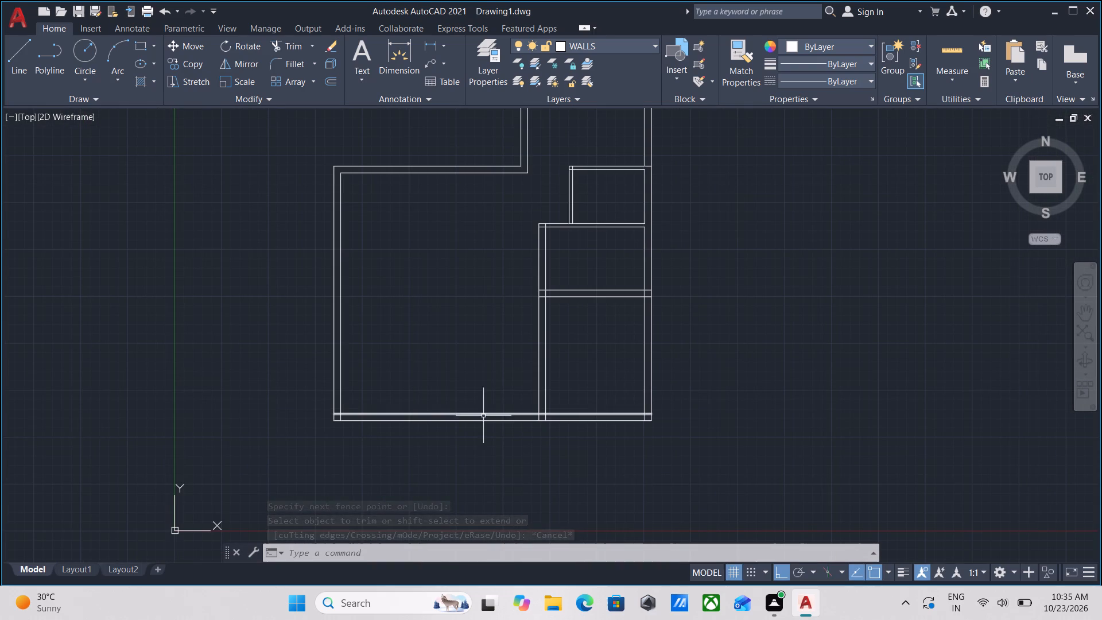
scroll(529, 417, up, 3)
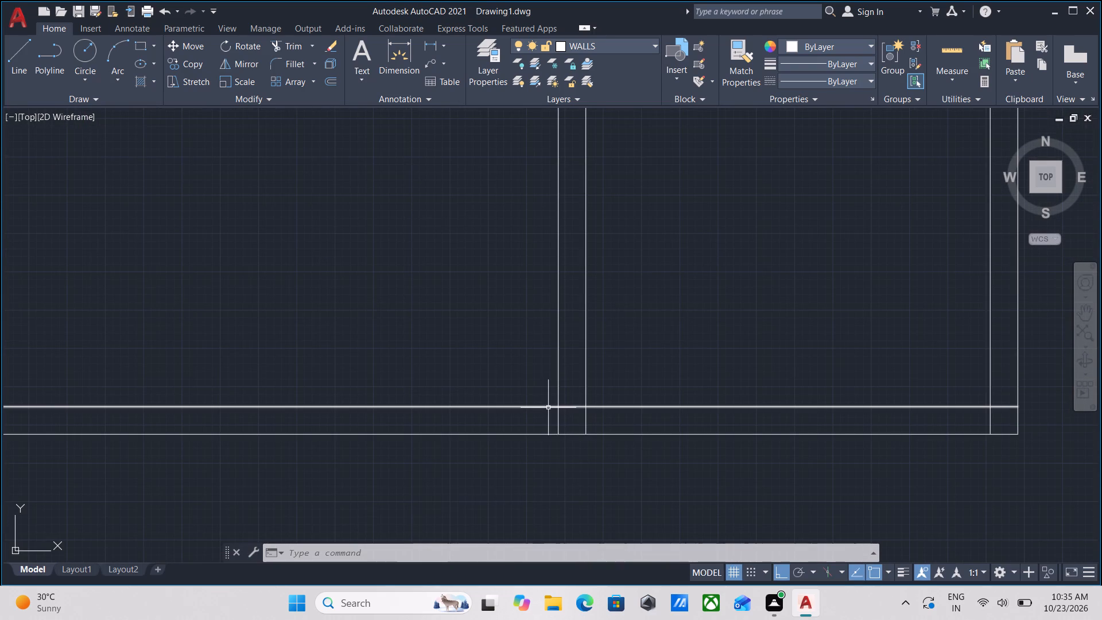
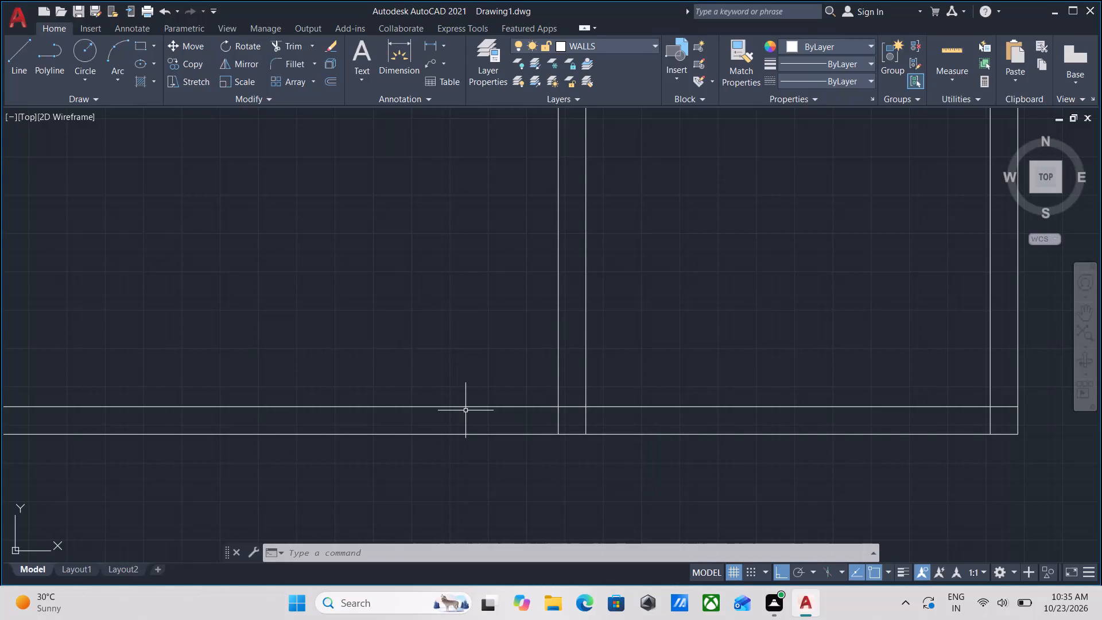
Examine the junction of the bottom wall with the lower rooms' left wall.
scroll(465, 410, down, 1)
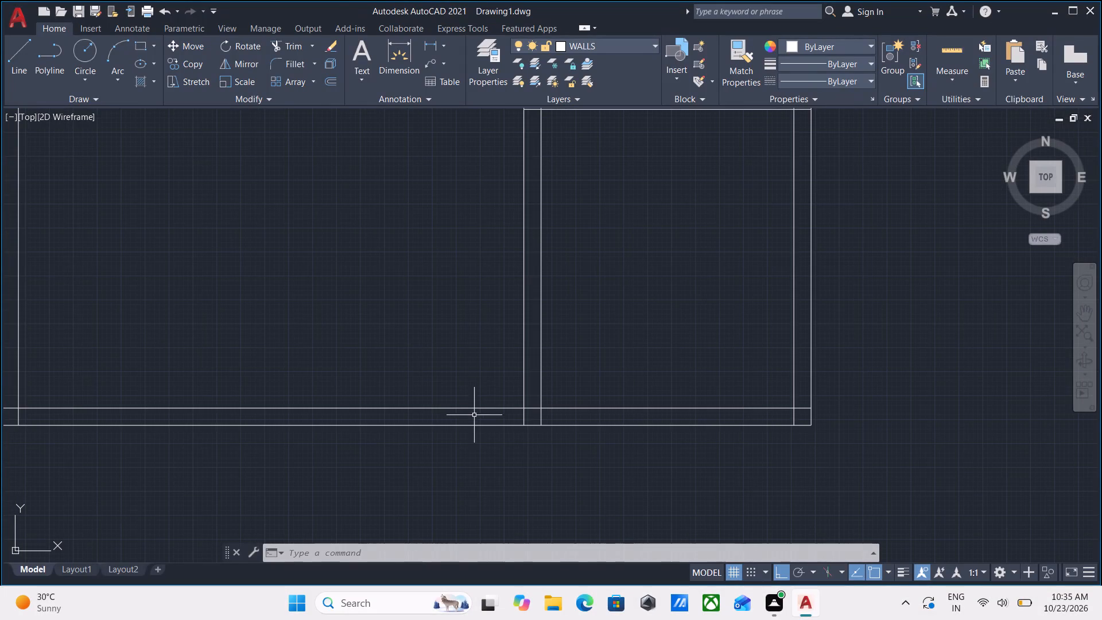
scroll(505, 421, up, 2)
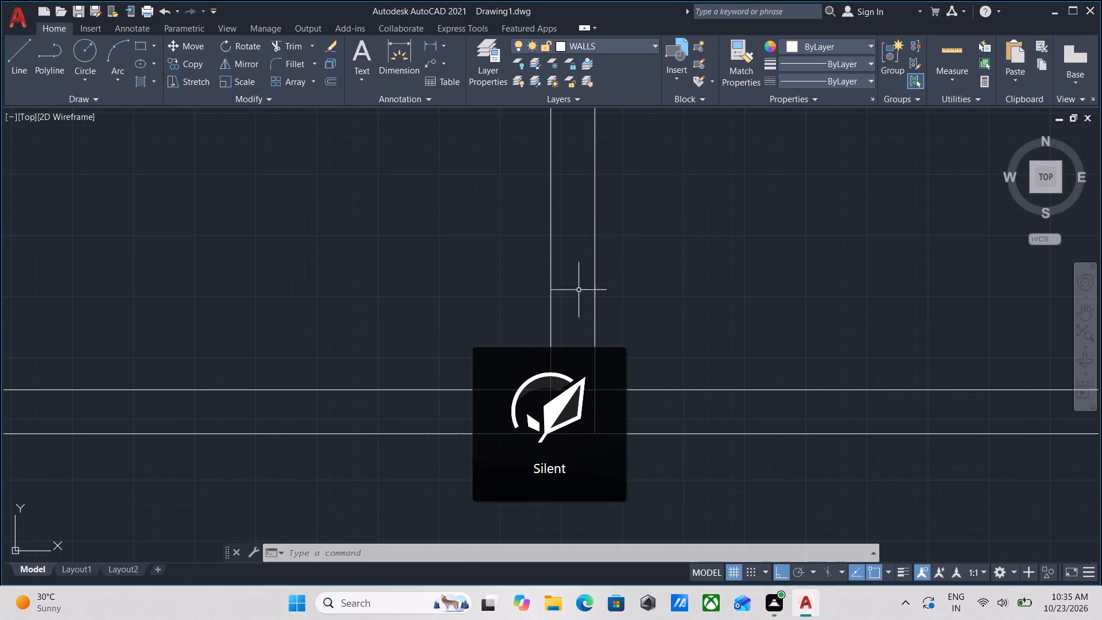
scroll(568, 303, up, 1)
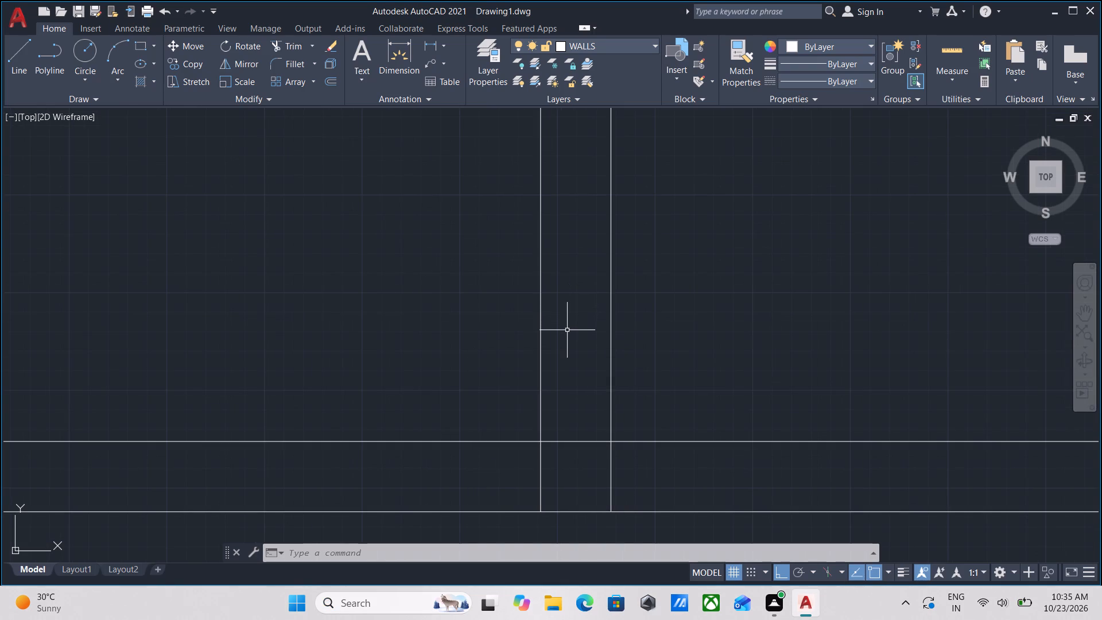
scroll(569, 329, down, 5)
middle_drag(569, 329, 561, 389)
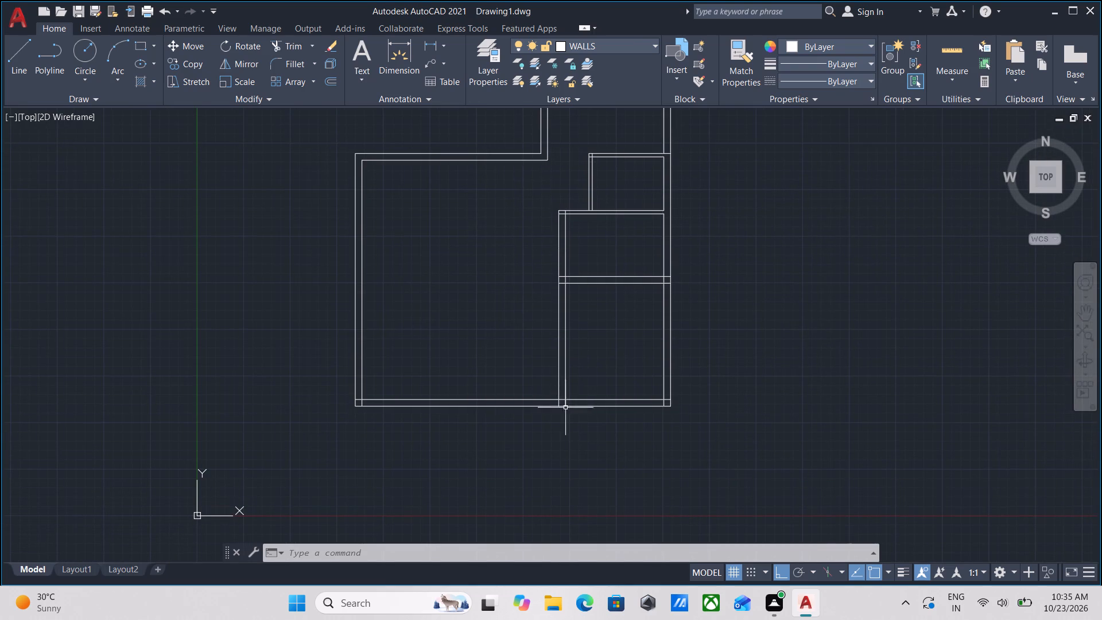
scroll(566, 409, up, 5)
scroll(530, 386, down, 2)
middle_drag(530, 383, 528, 452)
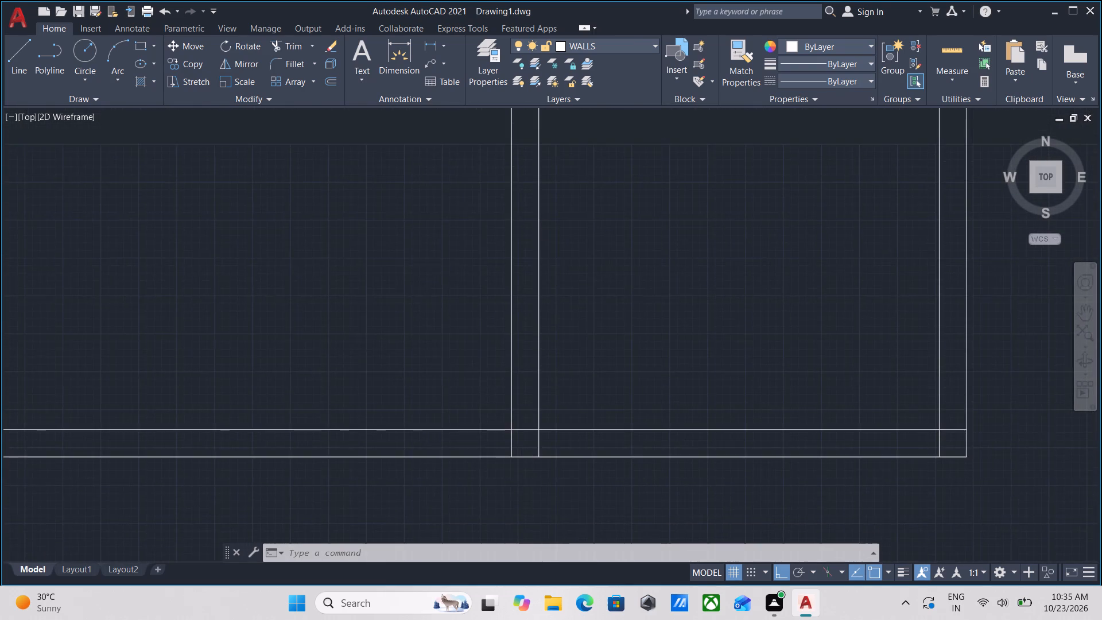
scroll(525, 428, down, 2)
middle_drag(525, 428, 528, 459)
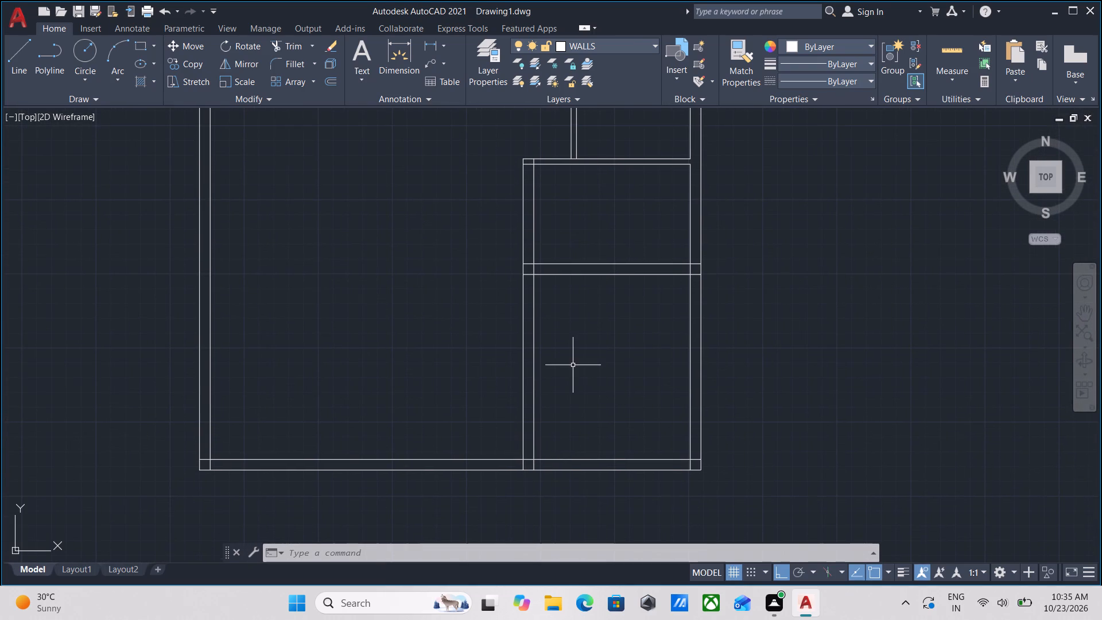
Trim the middle room's left wall between its upper 4.5" wall and lower wall, including the leftover line inside the upper wall's end.
middle_drag(573, 366, 583, 448)
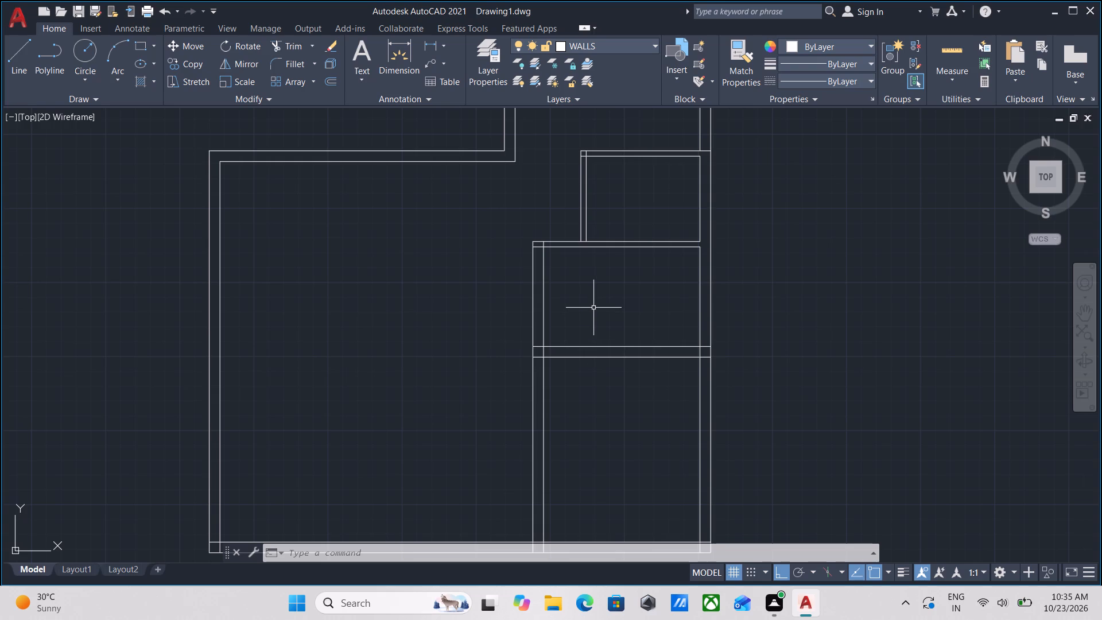
middle_drag(593, 301, 593, 339)
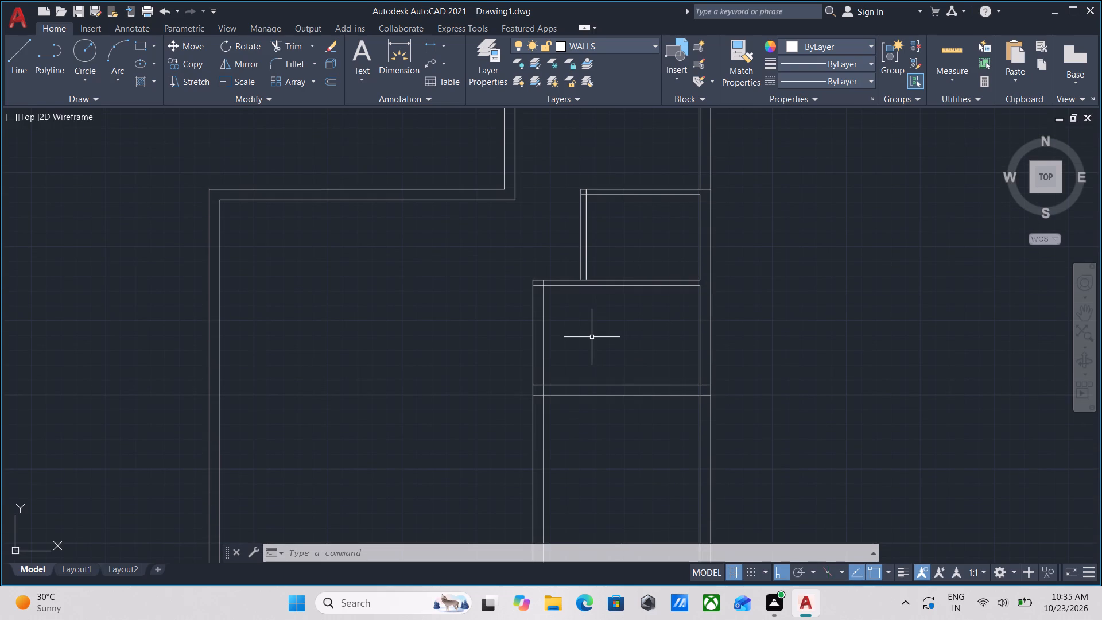
text(TR)
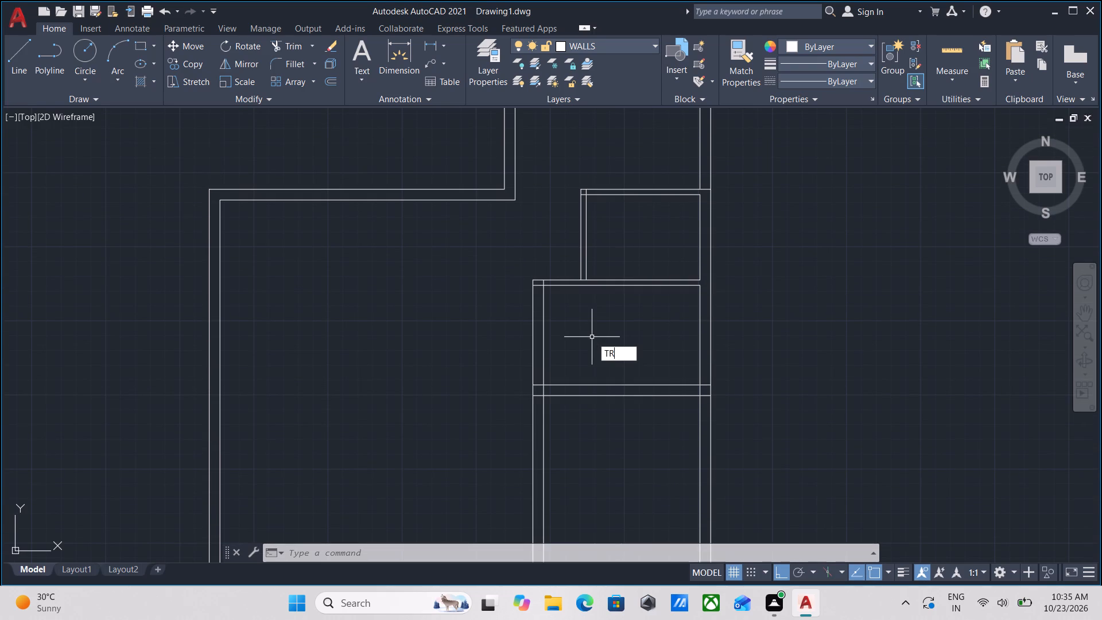
key(Return)
click(592, 337)
click(488, 340)
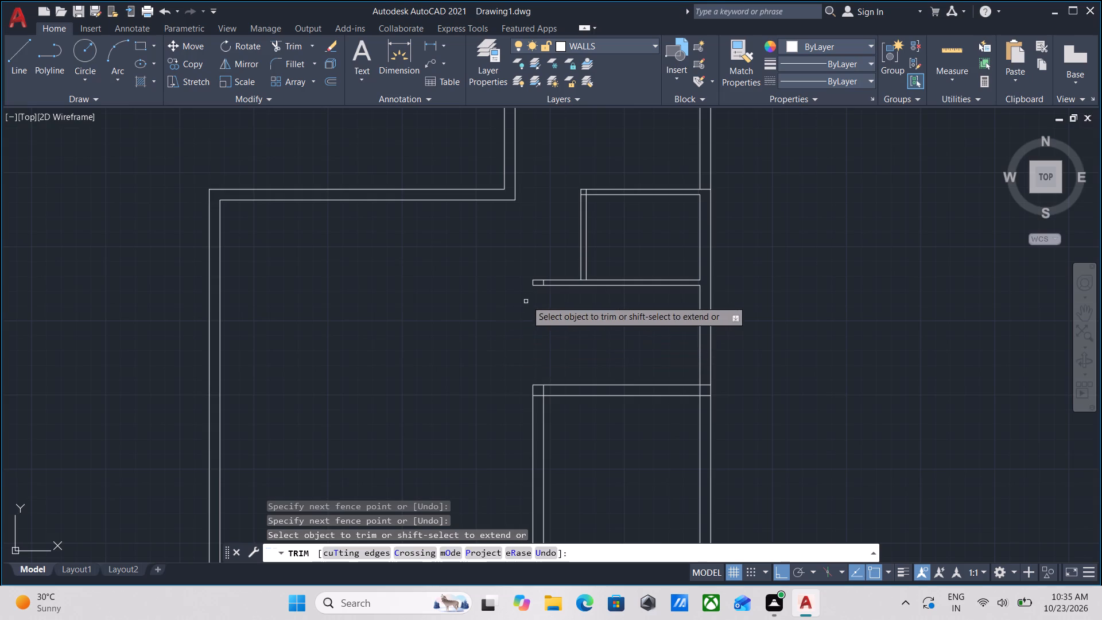
scroll(527, 296, up, 2)
scroll(562, 261, up, 3)
click(589, 259)
click(566, 257)
key(Escape)
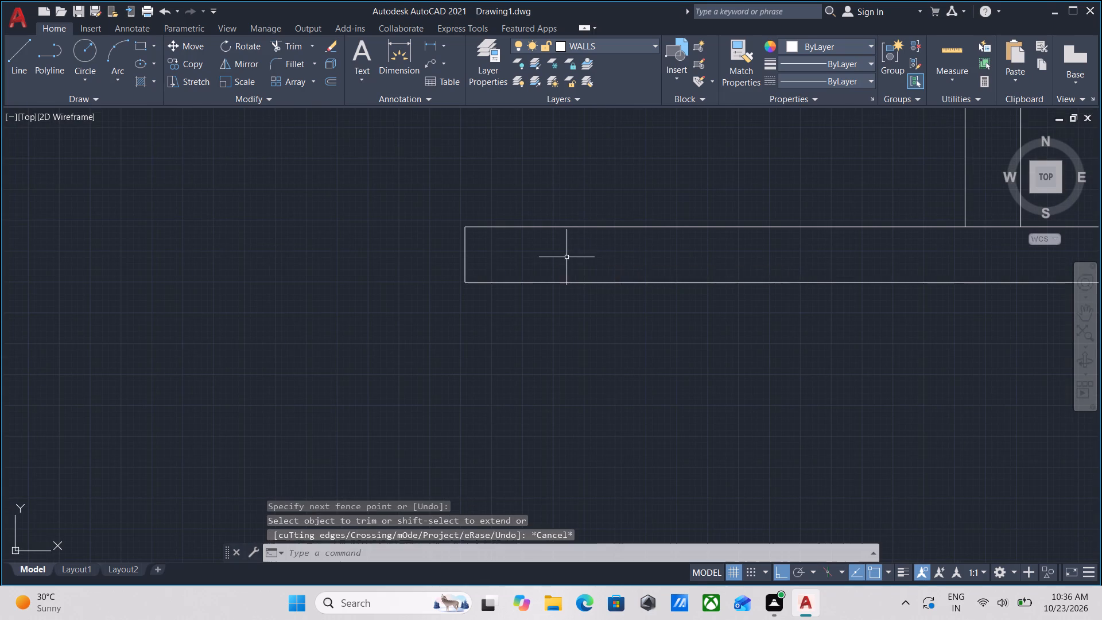
Trim the overlapping wall lines at the top-left corner of the lower-right room to form a clean corner.
scroll(566, 257, down, 5)
middle_drag(587, 309, 583, 284)
scroll(604, 302, down, 1)
middle_drag(604, 303, 596, 366)
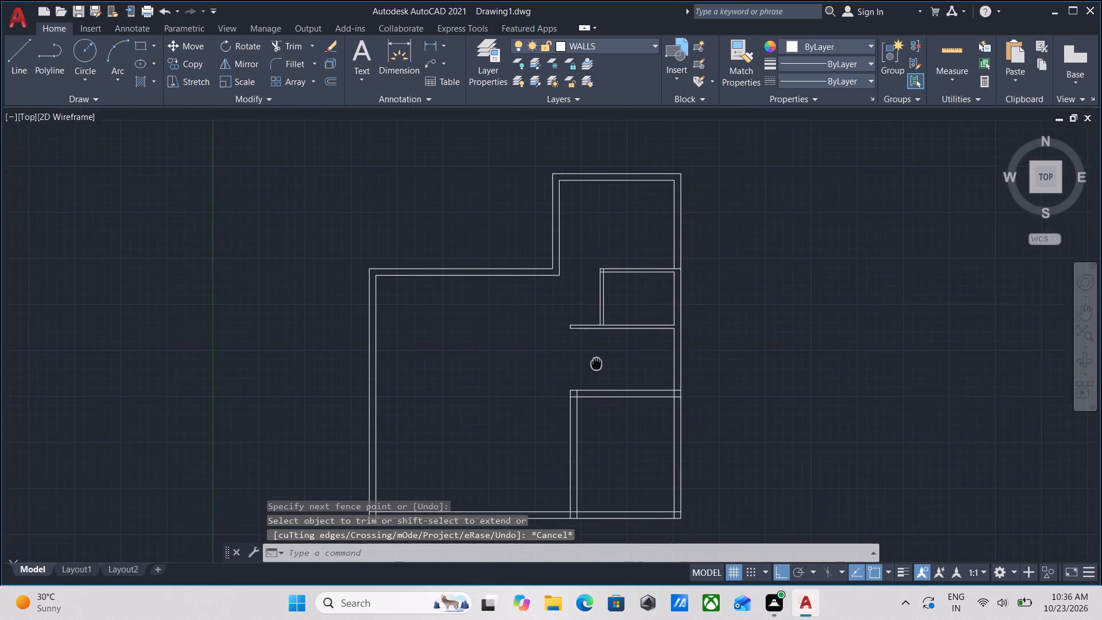
middle_drag(596, 366, 596, 366)
middle_drag(597, 383, 599, 330)
scroll(594, 354, up, 4)
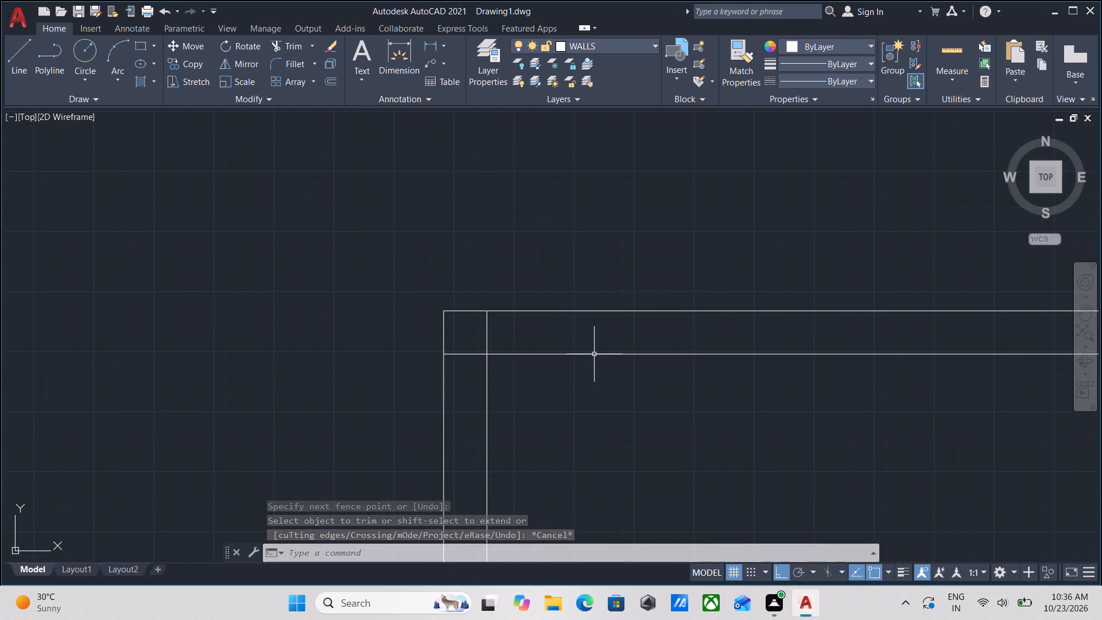
text(TR)
key(Return)
scroll(541, 350, up, 1)
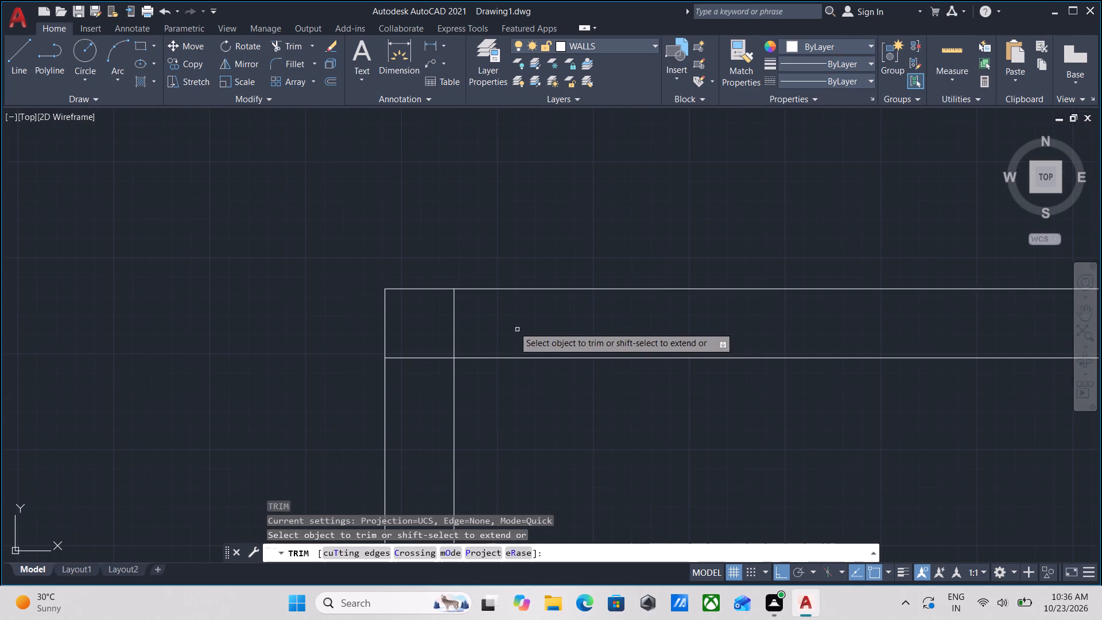
click(502, 317)
click(437, 321)
click(428, 327)
click(421, 378)
key(Escape)
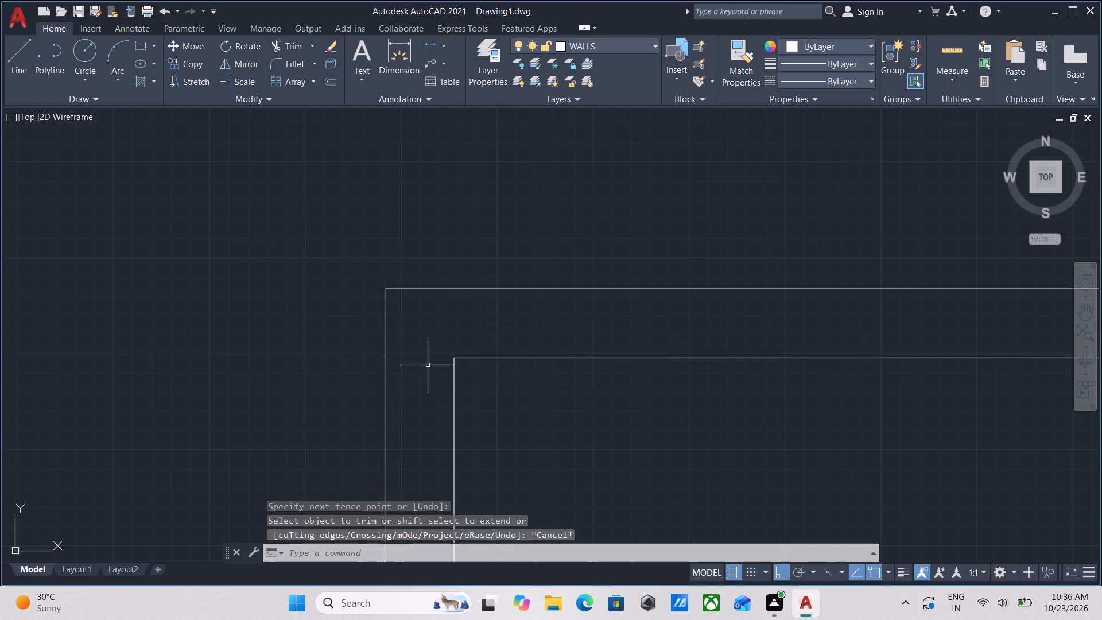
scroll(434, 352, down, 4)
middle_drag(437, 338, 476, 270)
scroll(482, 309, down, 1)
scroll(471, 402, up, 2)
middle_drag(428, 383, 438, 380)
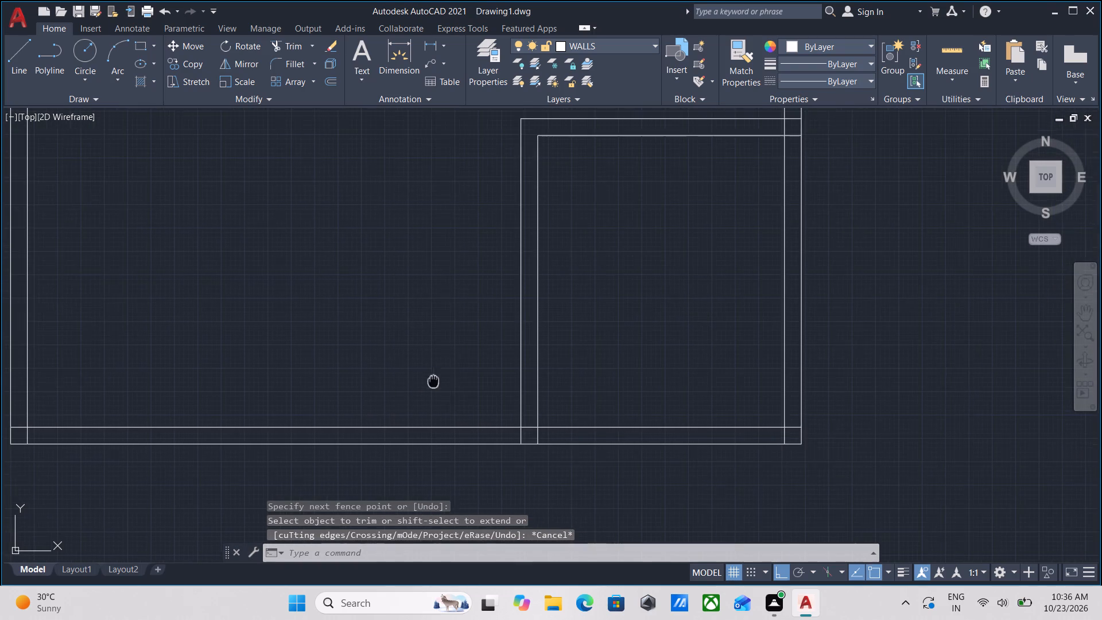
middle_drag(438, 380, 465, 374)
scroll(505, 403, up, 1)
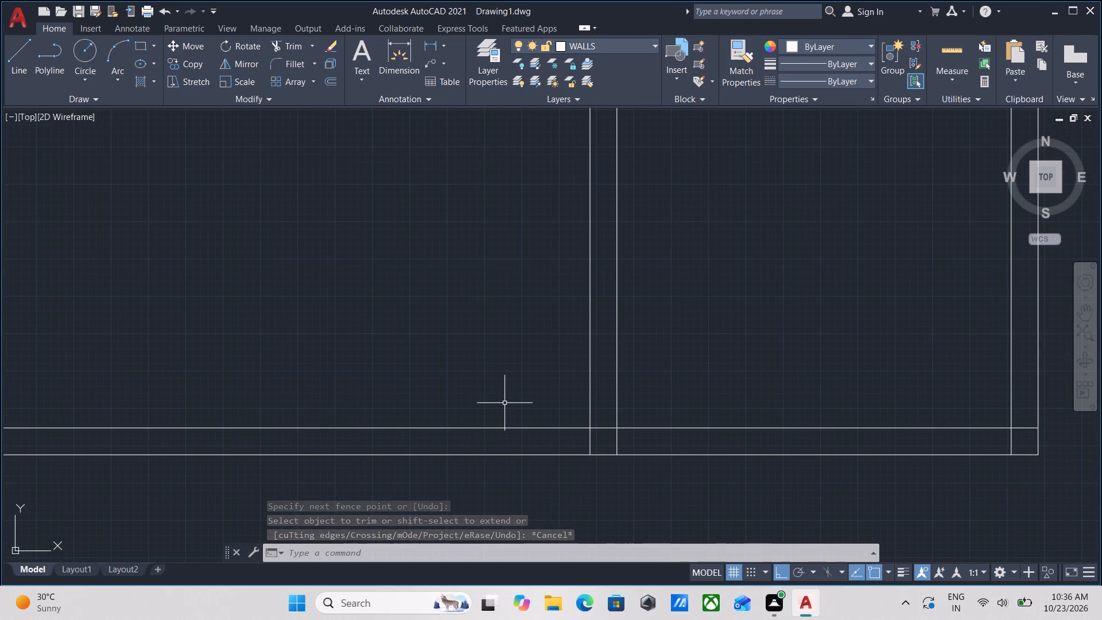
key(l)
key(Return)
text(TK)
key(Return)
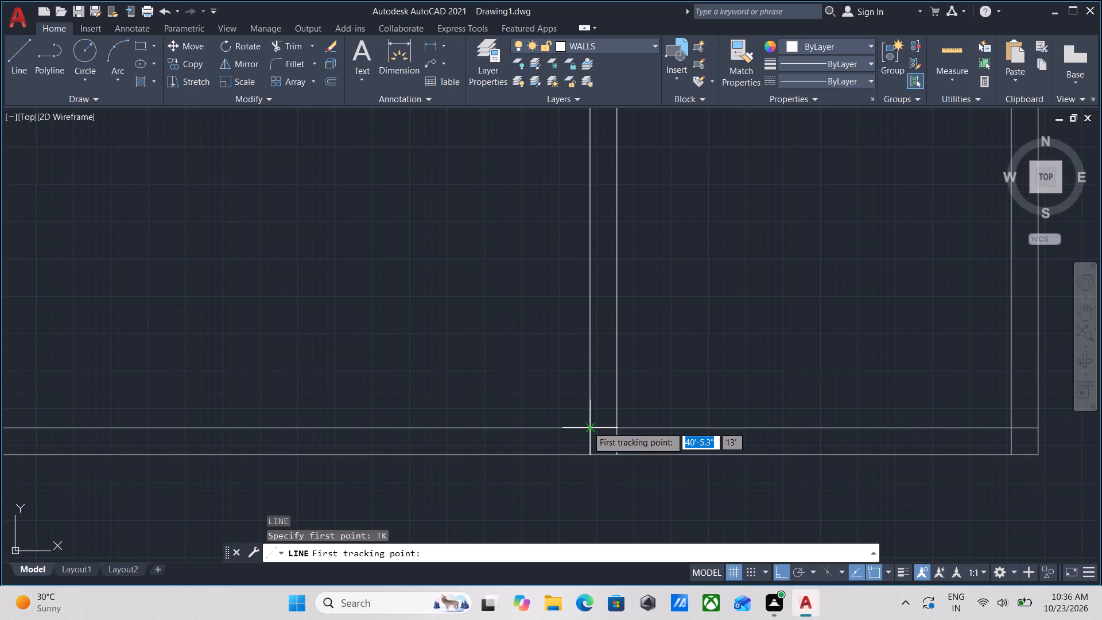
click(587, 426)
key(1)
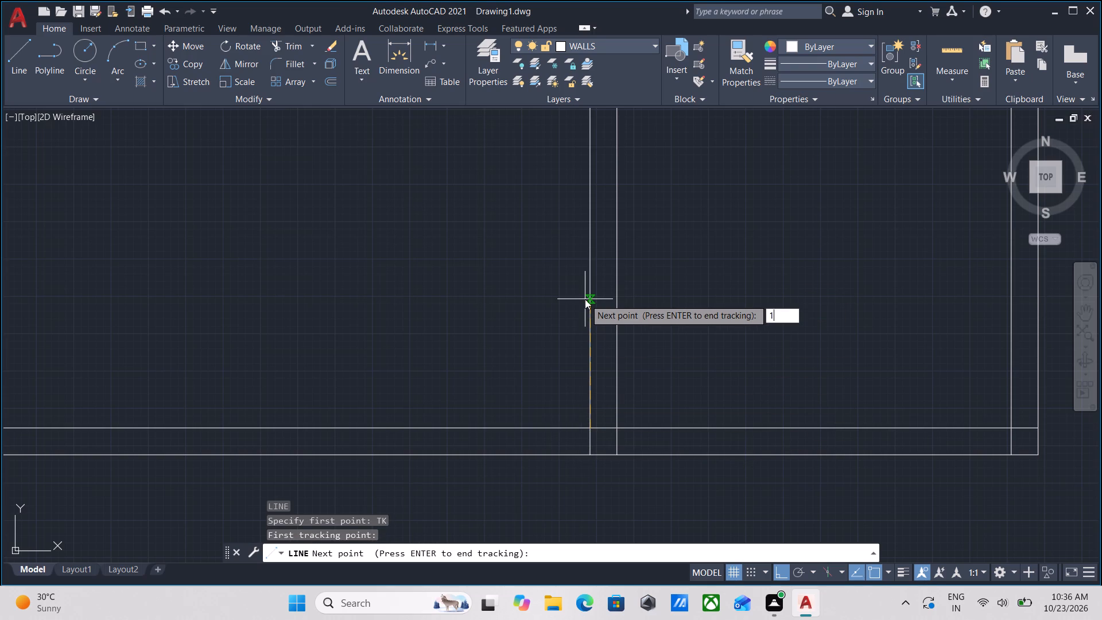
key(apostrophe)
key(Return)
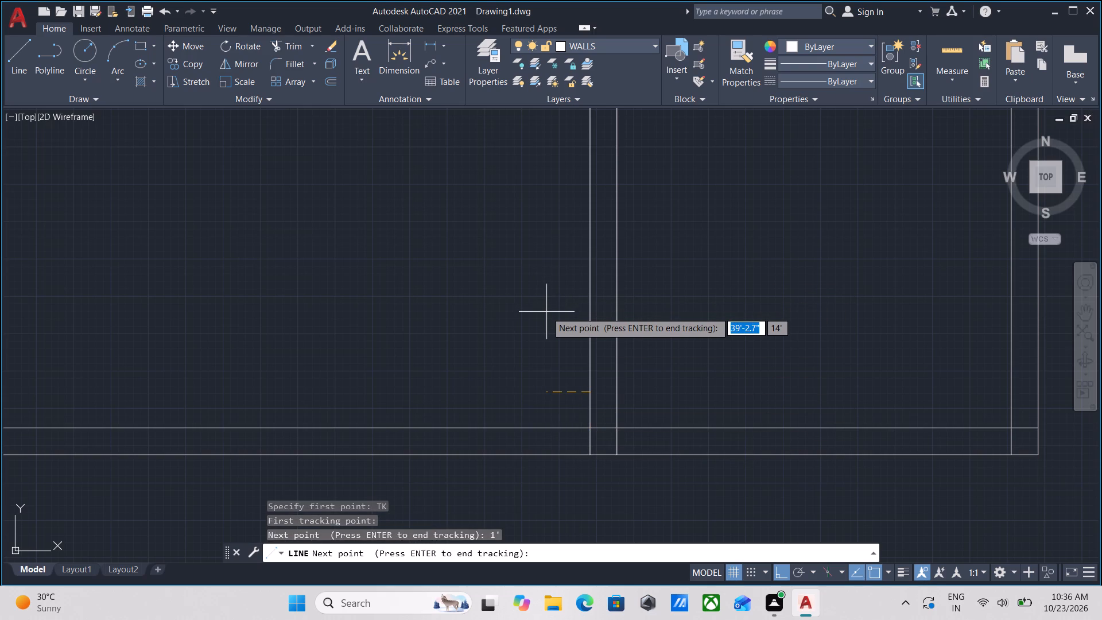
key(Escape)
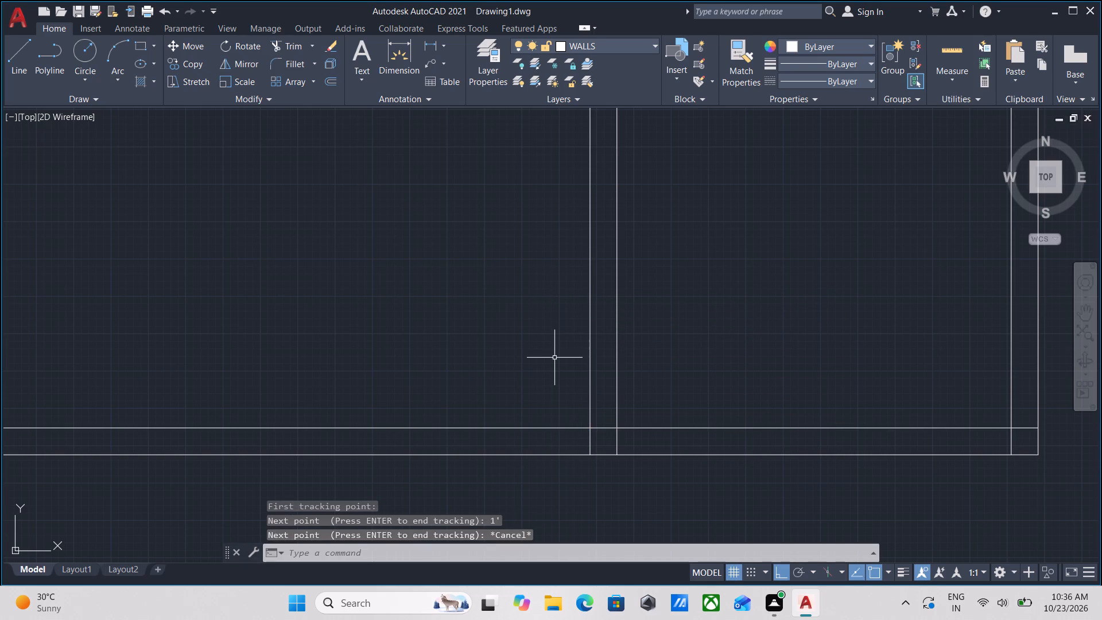
Draw a 1' by 9" projection off the lower-right room's left wall, tracked 2' above the bottom wall's inner line, closing back to the wall.
key(l)
key(Return)
text(TK)
key(Return)
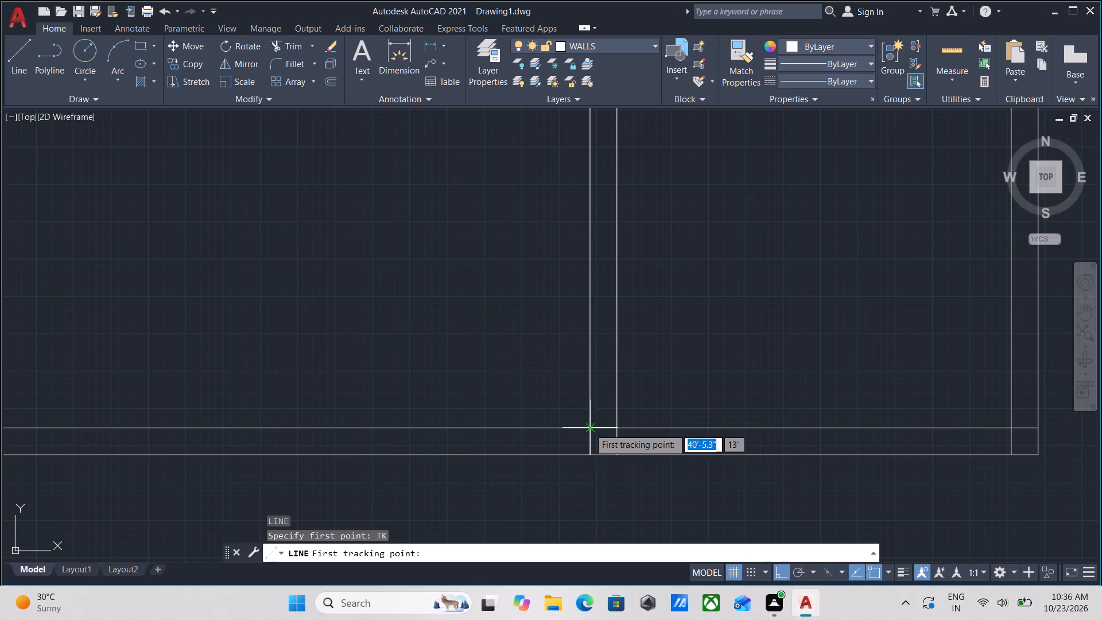
click(589, 428)
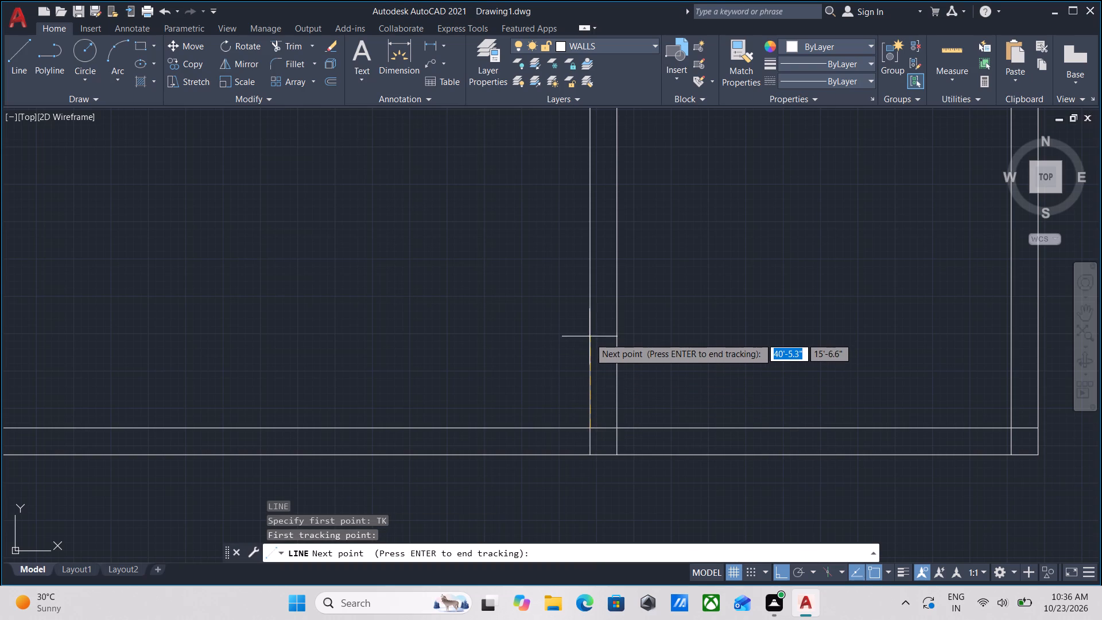
text(2')
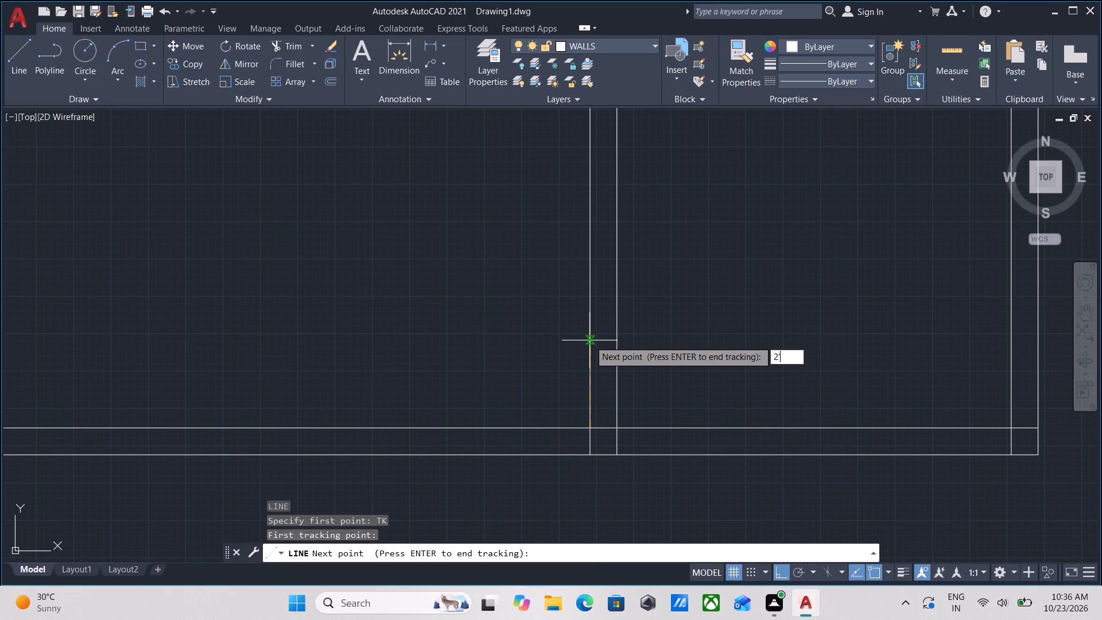
key(Return)
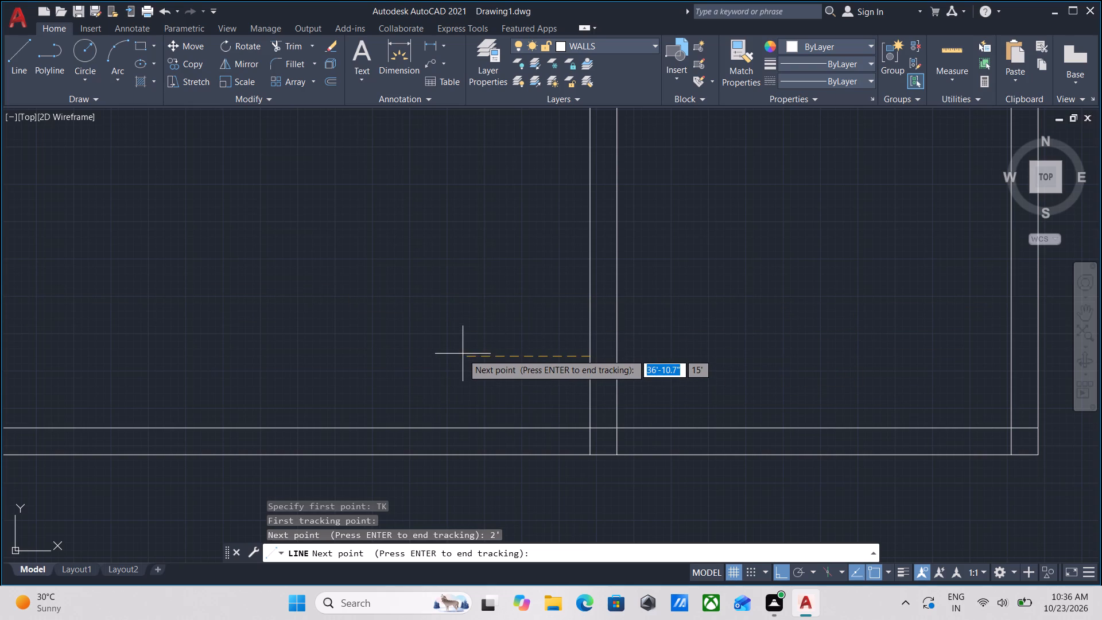
scroll(482, 360, up, 1)
scroll(482, 360, down, 2)
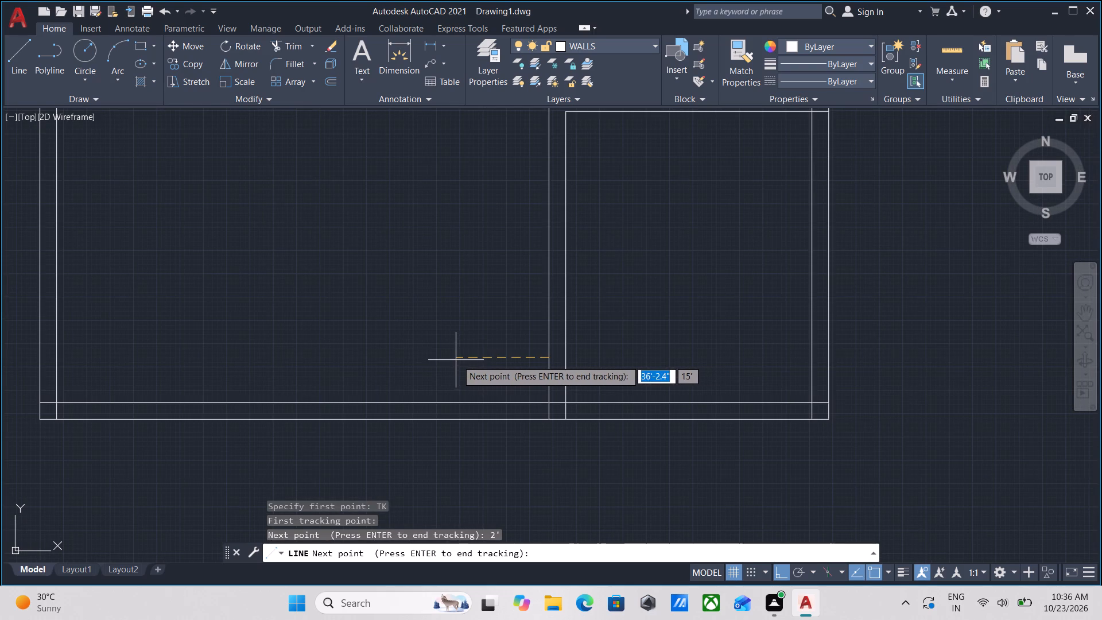
scroll(468, 357, down, 1)
middle_drag(468, 357, 500, 410)
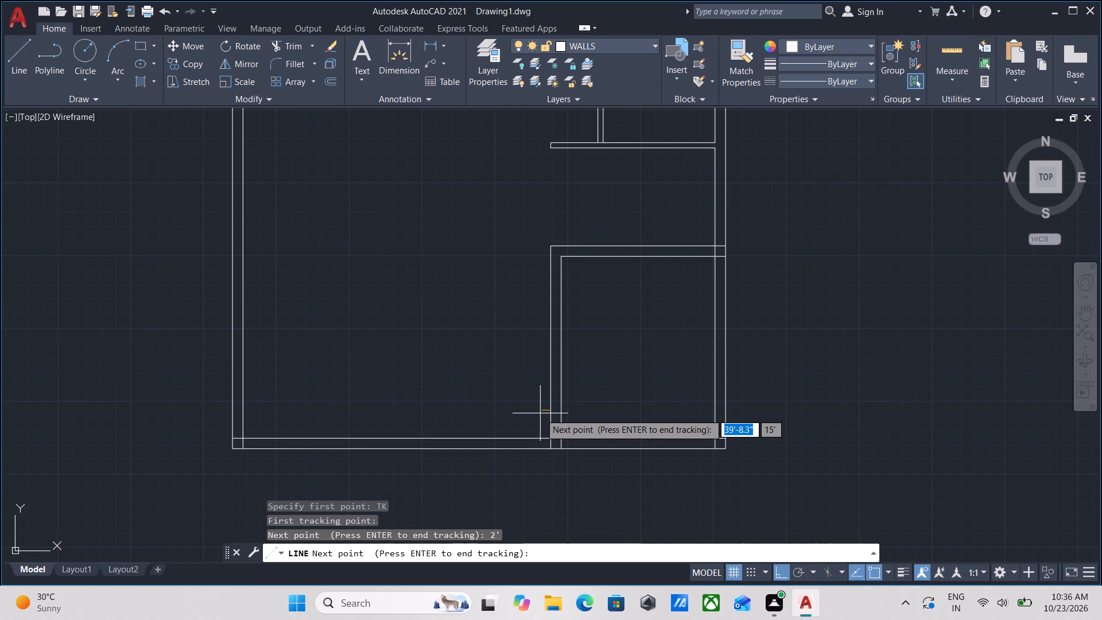
scroll(540, 413, up, 2)
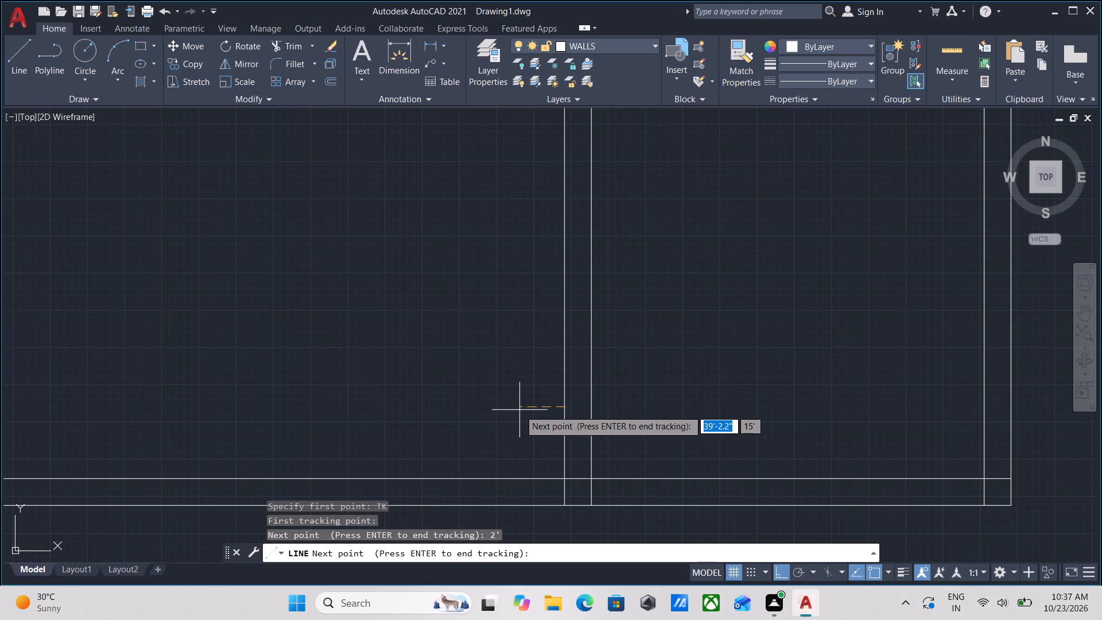
key(Return)
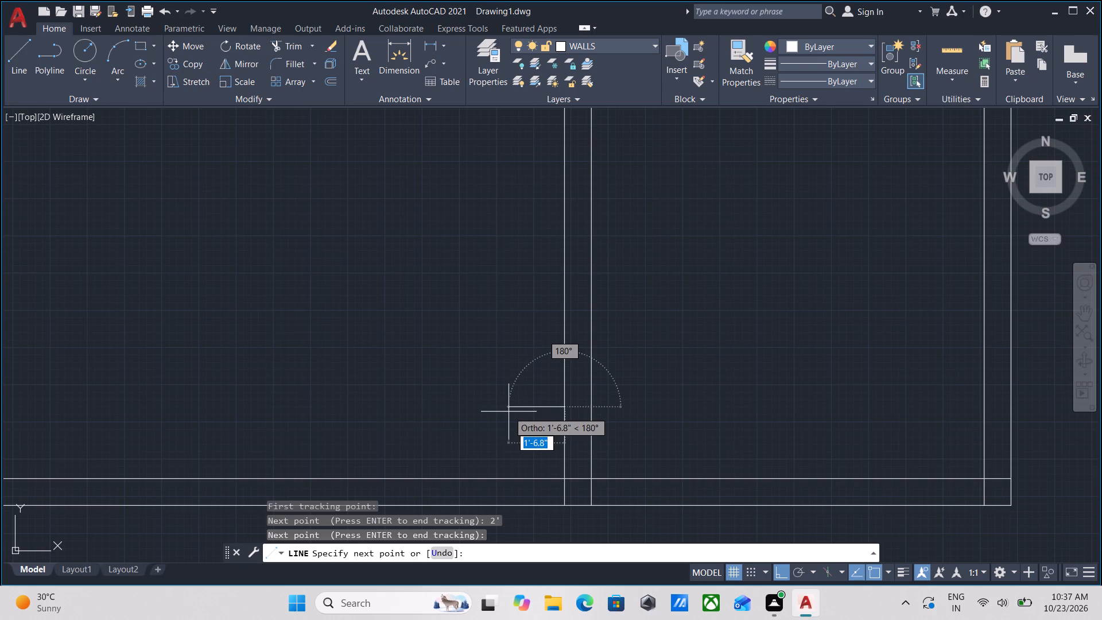
text(1')
key(Return)
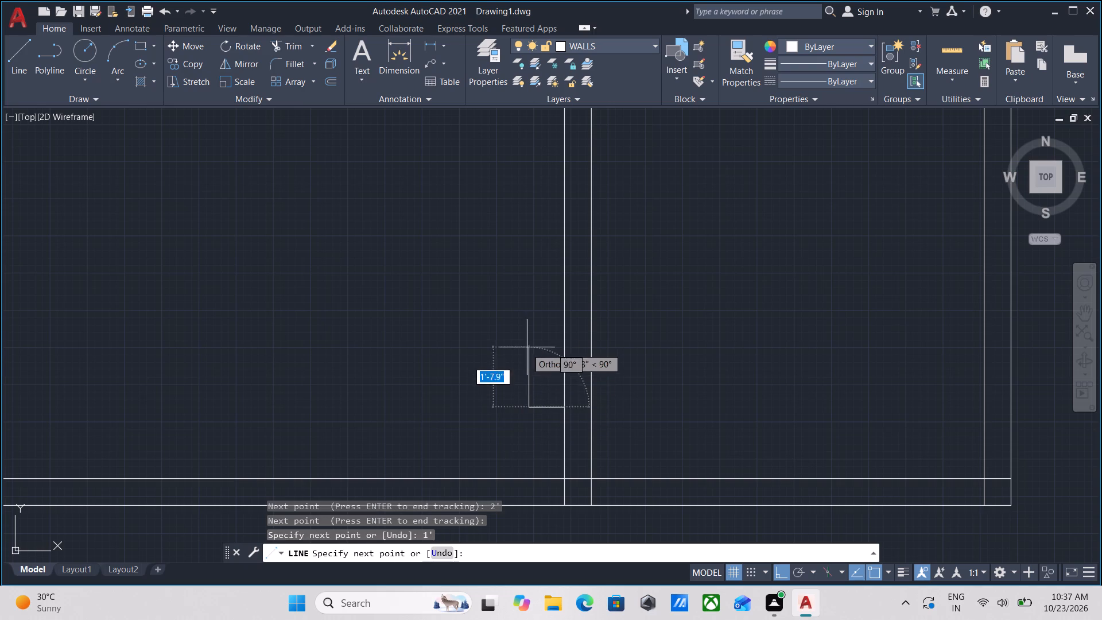
scroll(531, 377, up, 1)
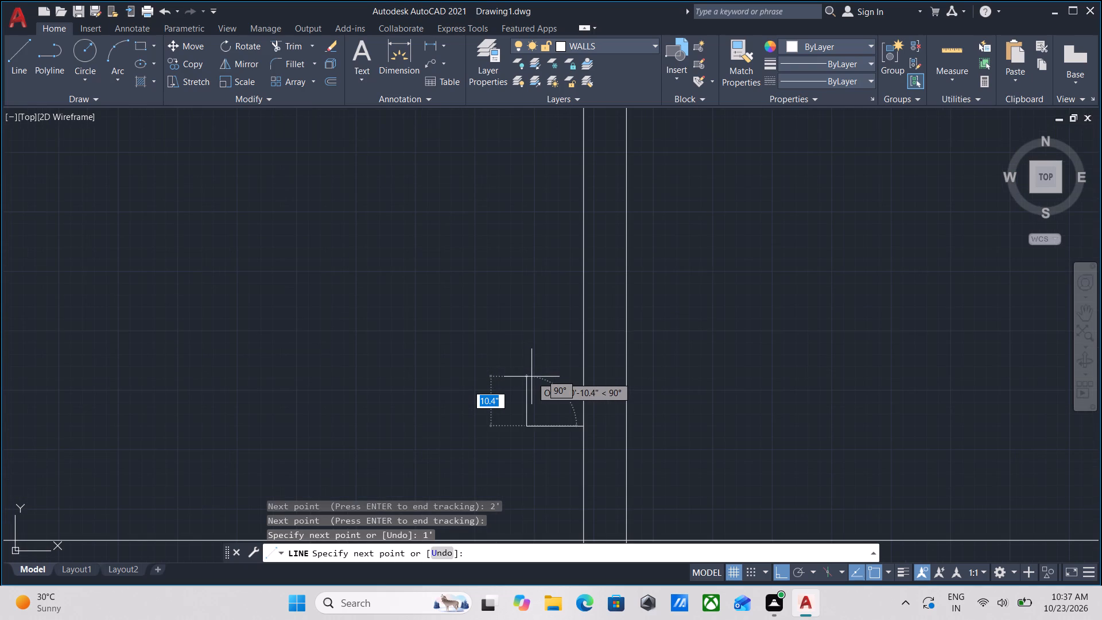
key(9)
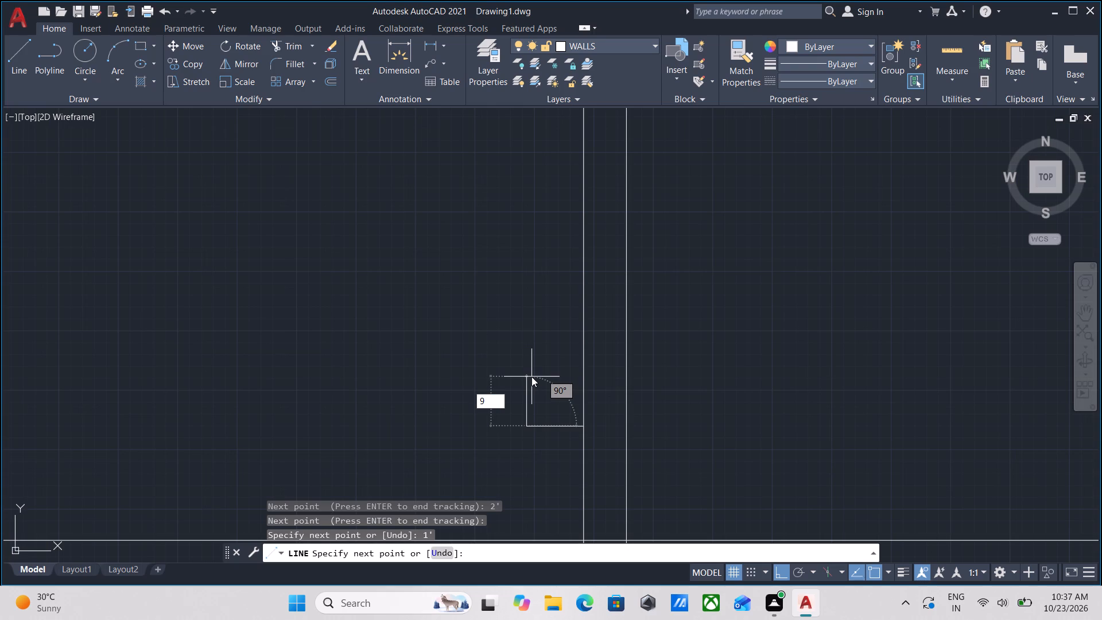
key(shift+quotedbl)
key(Return)
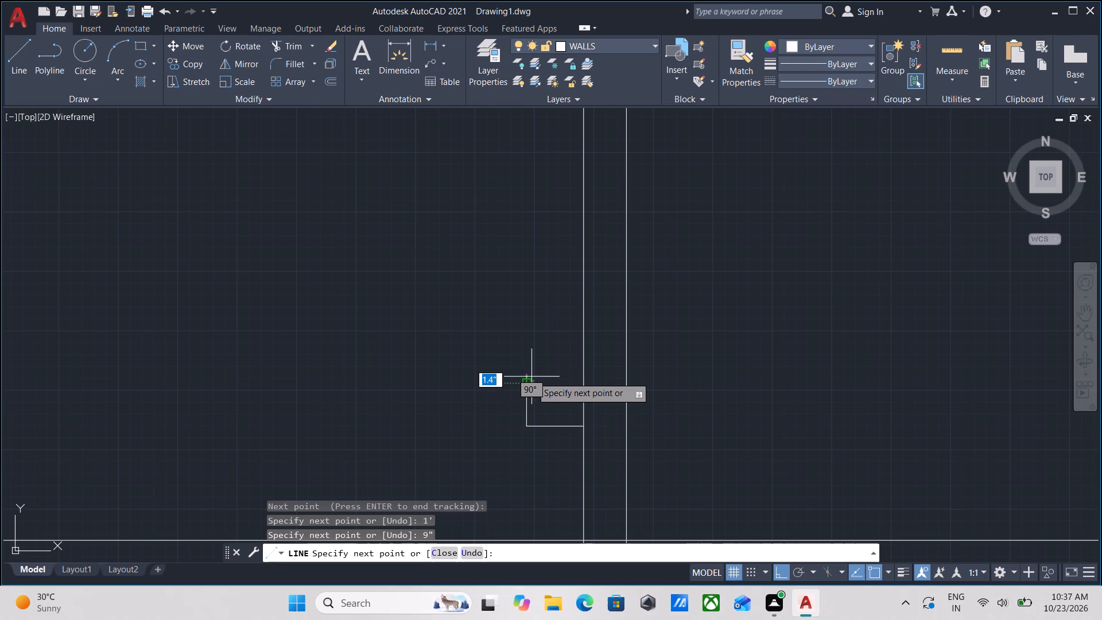
click(582, 378)
key(Escape)
scroll(586, 385, up, 3)
scroll(586, 386, down, 4)
middle_drag(586, 367, 585, 261)
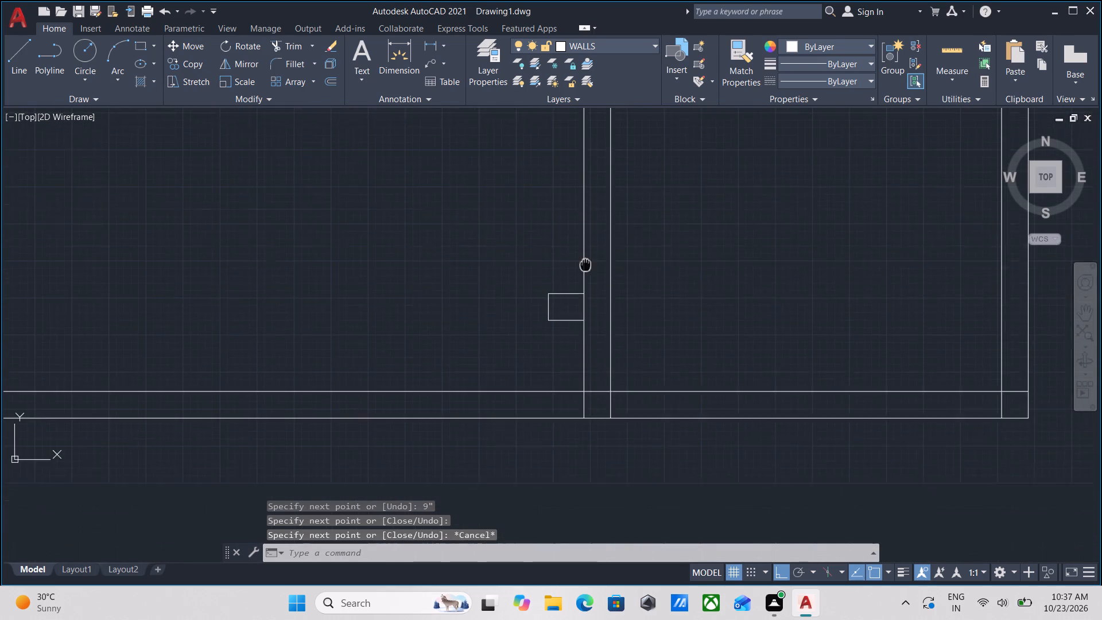
middle_drag(585, 261, 585, 259)
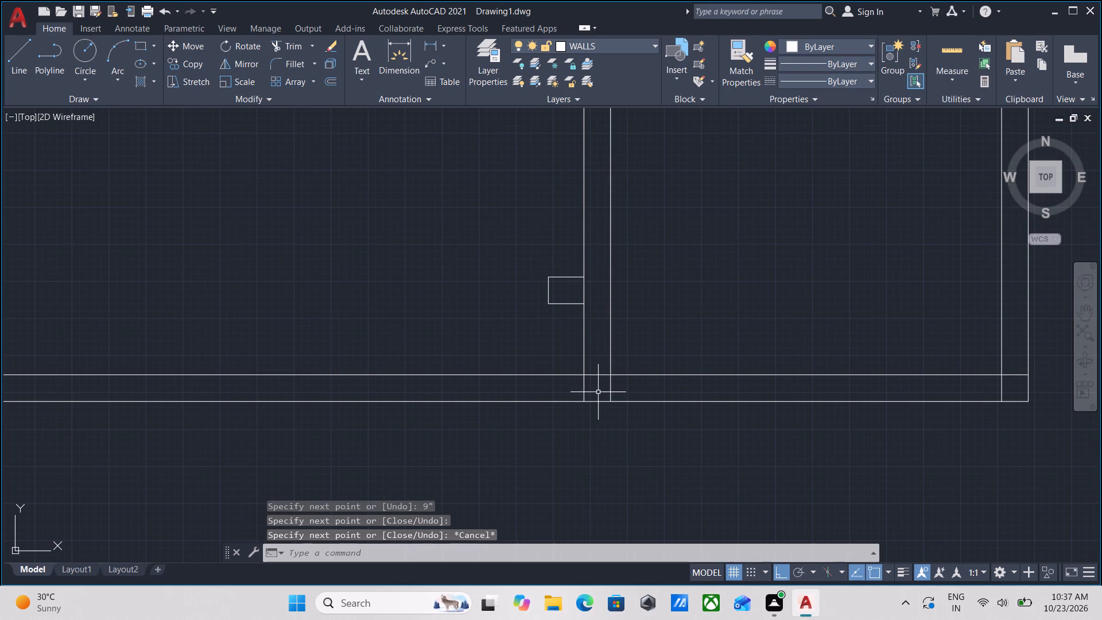
Offset the projection's outer 9" edge 4' to the left, away from the lower-right room's wall.
middle_drag(595, 390, 593, 370)
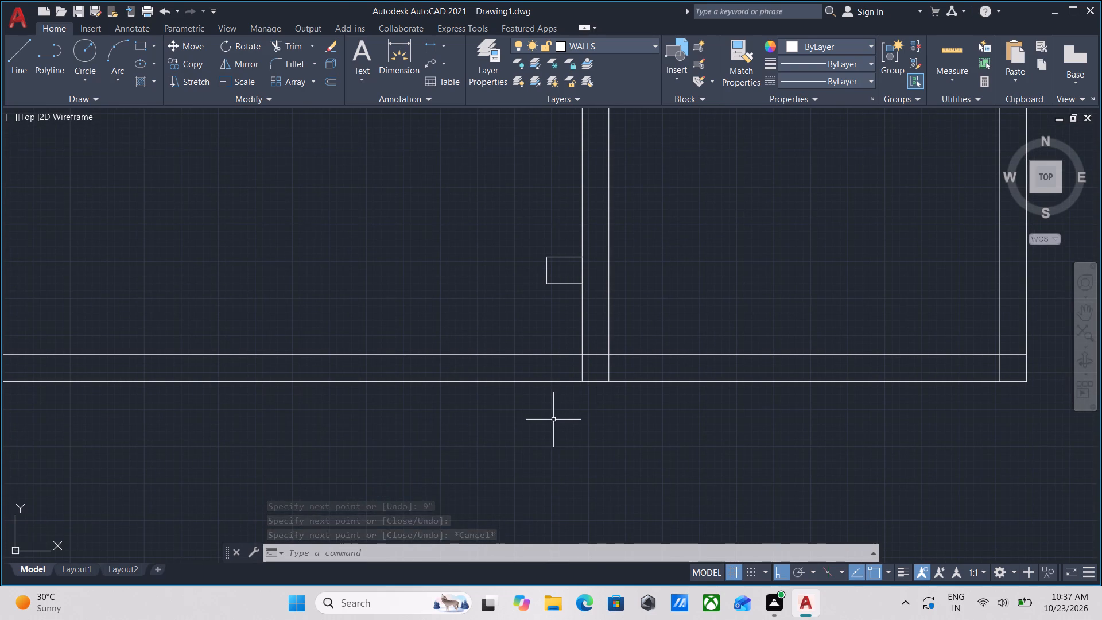
scroll(545, 411, down, 3)
middle_drag(552, 411, 571, 413)
scroll(530, 404, up, 2)
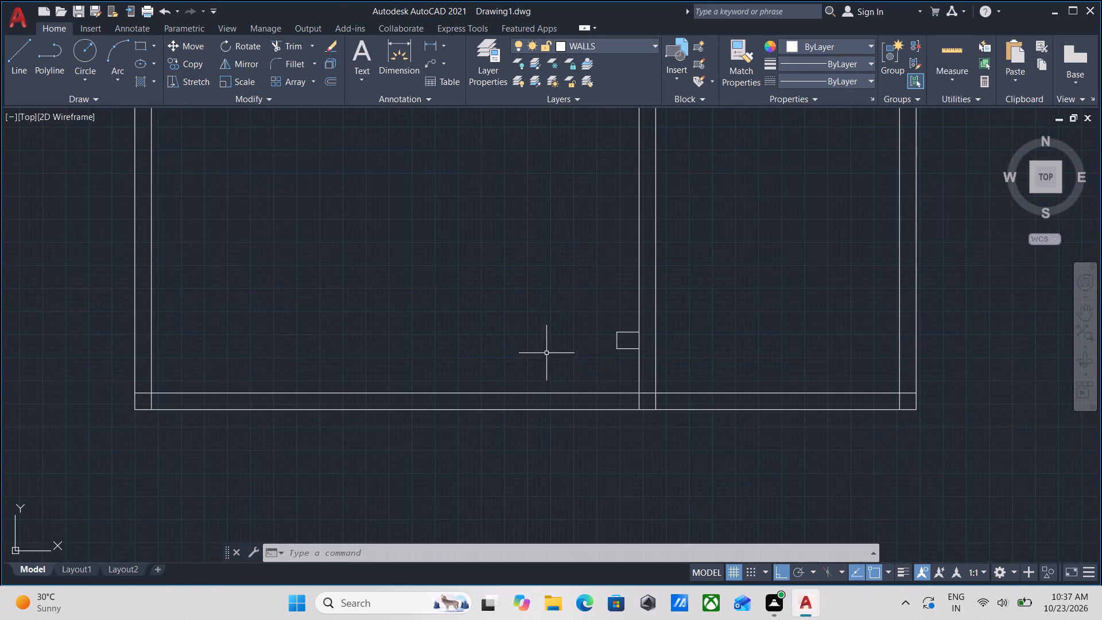
scroll(599, 315, up, 3)
click(687, 418)
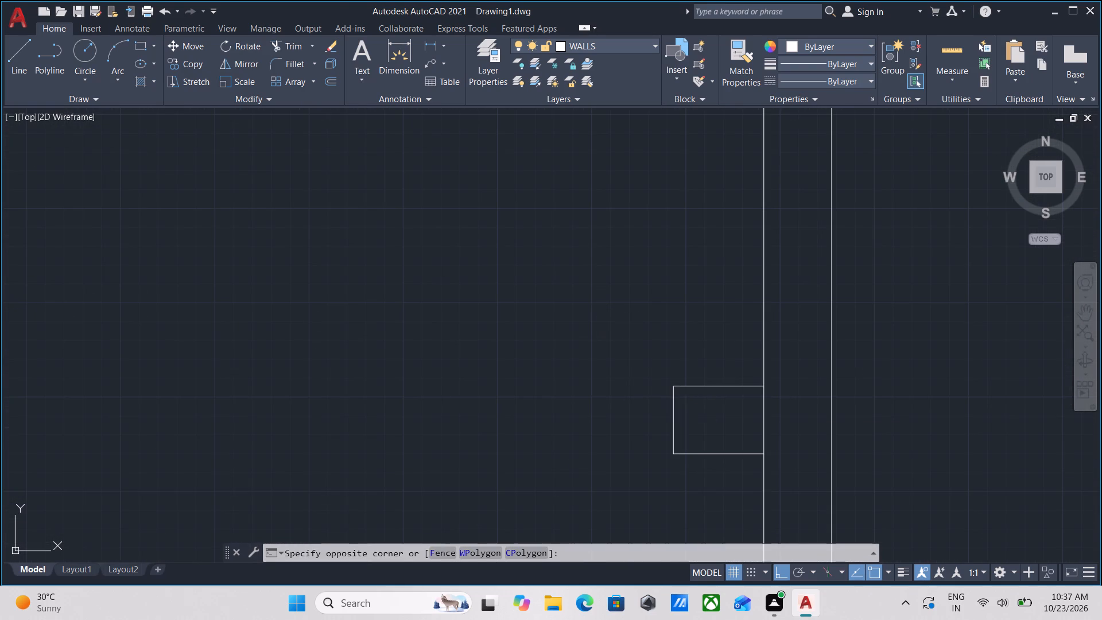
click(638, 402)
key(o)
key(Return)
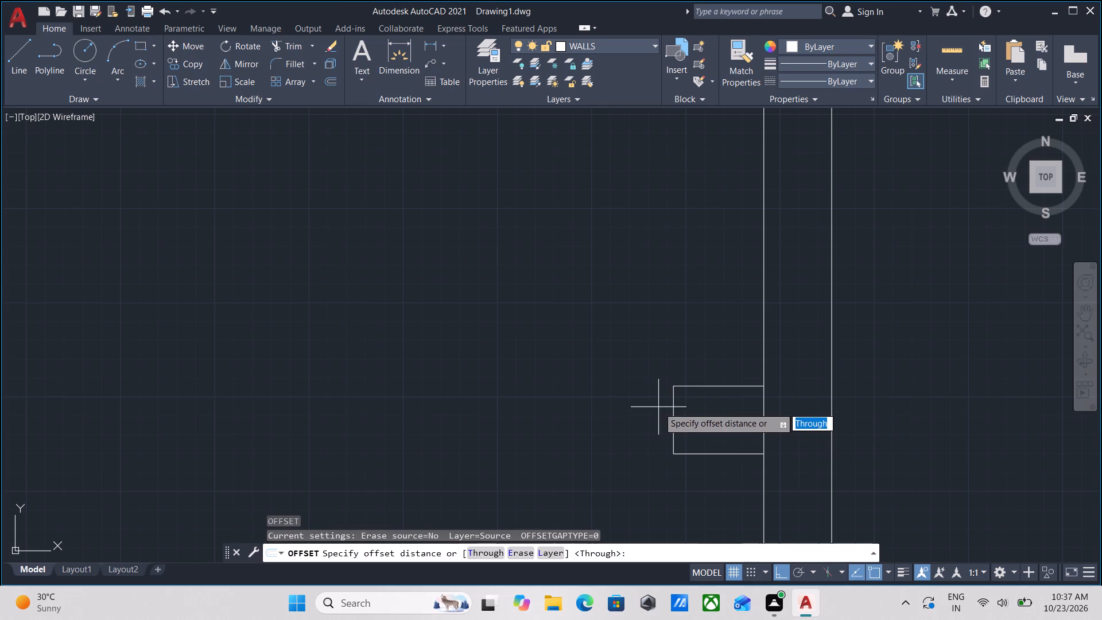
click(673, 416)
click(504, 412)
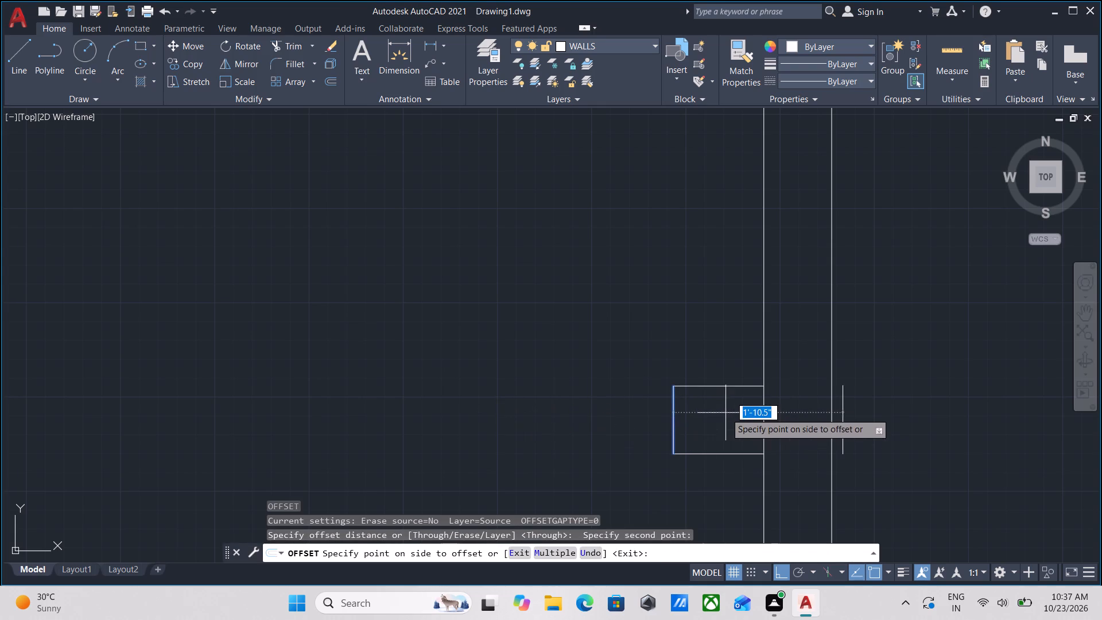
text(4')
key(Return)
scroll(478, 389, down, 2)
middle_drag(481, 389, 528, 382)
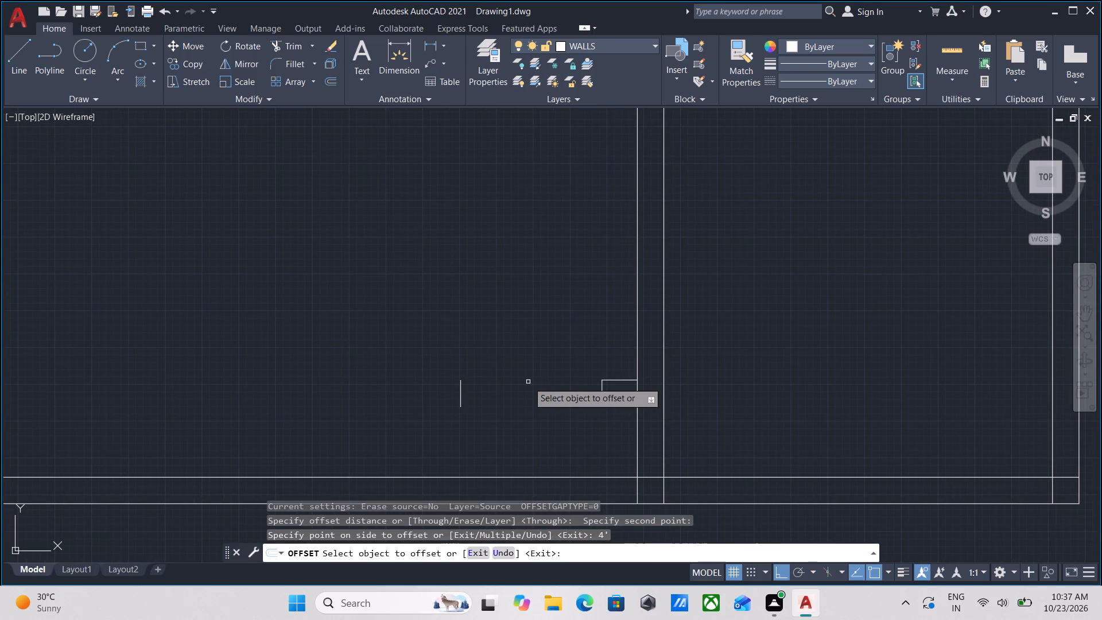
scroll(528, 382, down, 2)
middle_drag(528, 382, 531, 375)
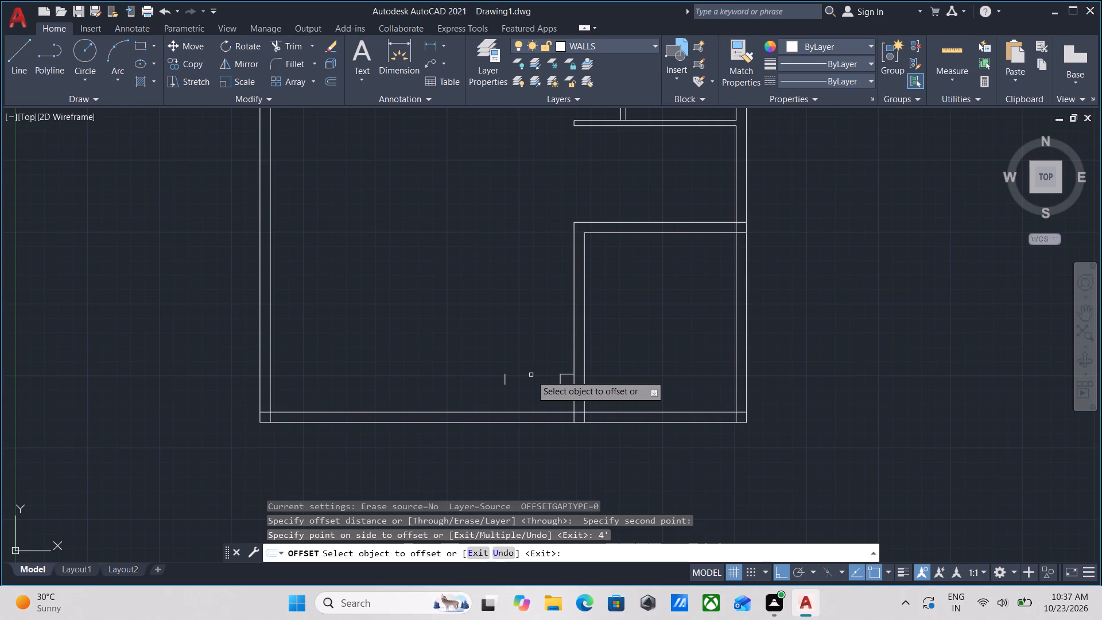
scroll(510, 392, up, 1)
key(Escape)
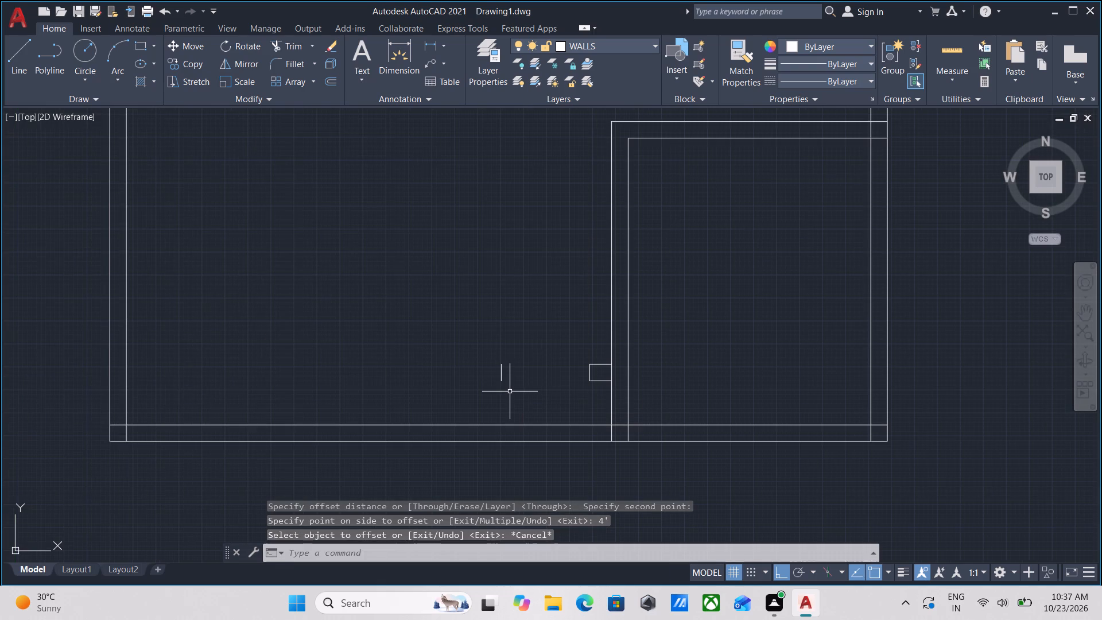
Extend the offset short line down through the bottom wall's inner line to its outer line.
text(EX)
key(Return)
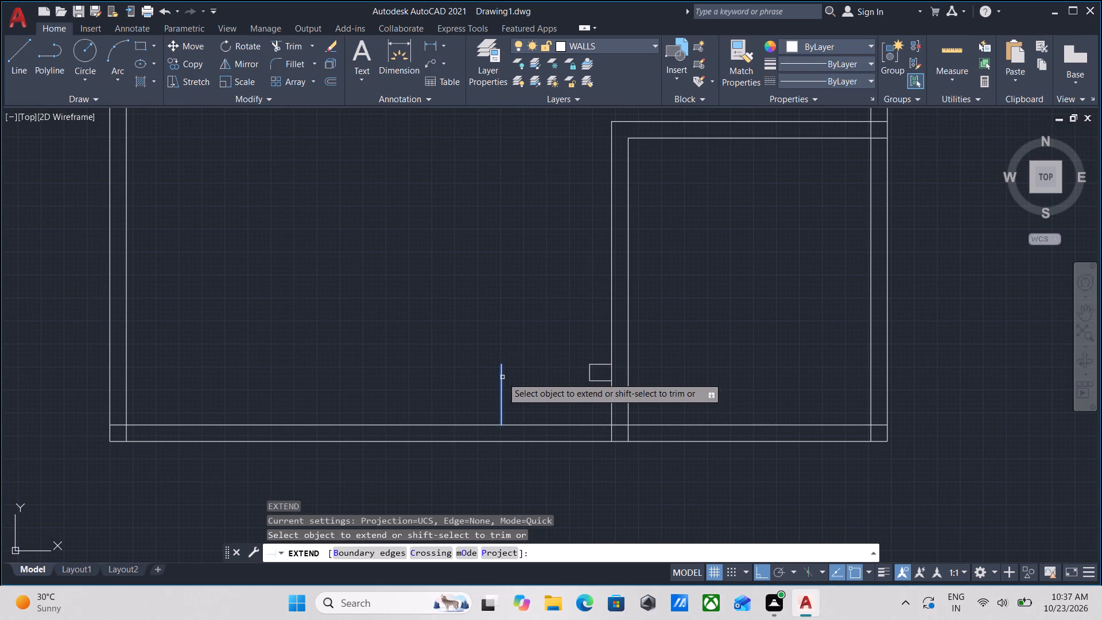
click(502, 377)
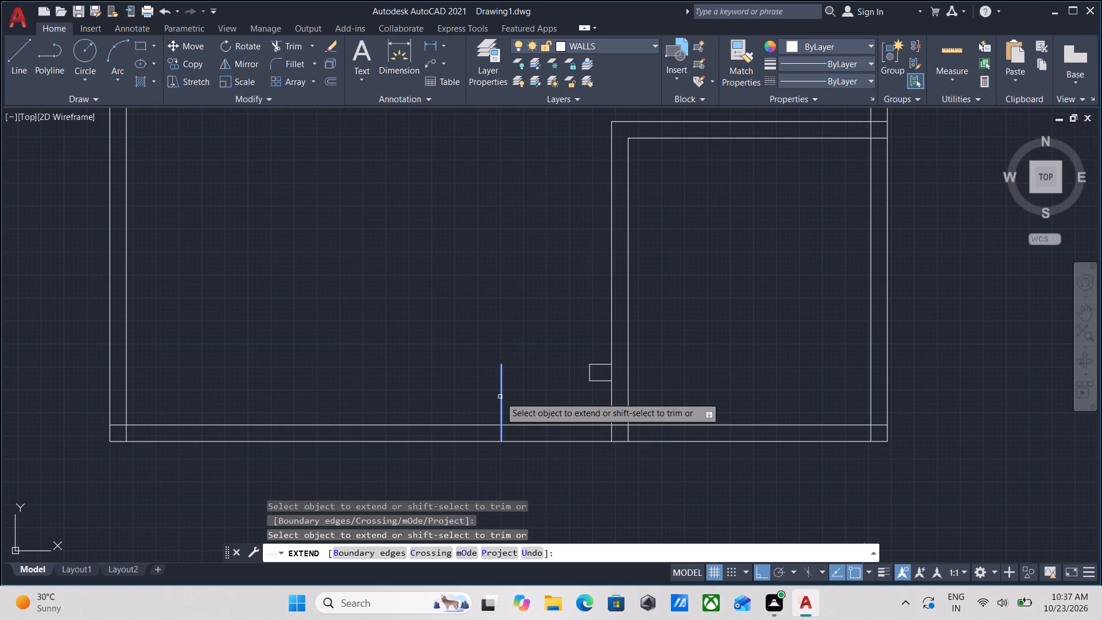
click(500, 397)
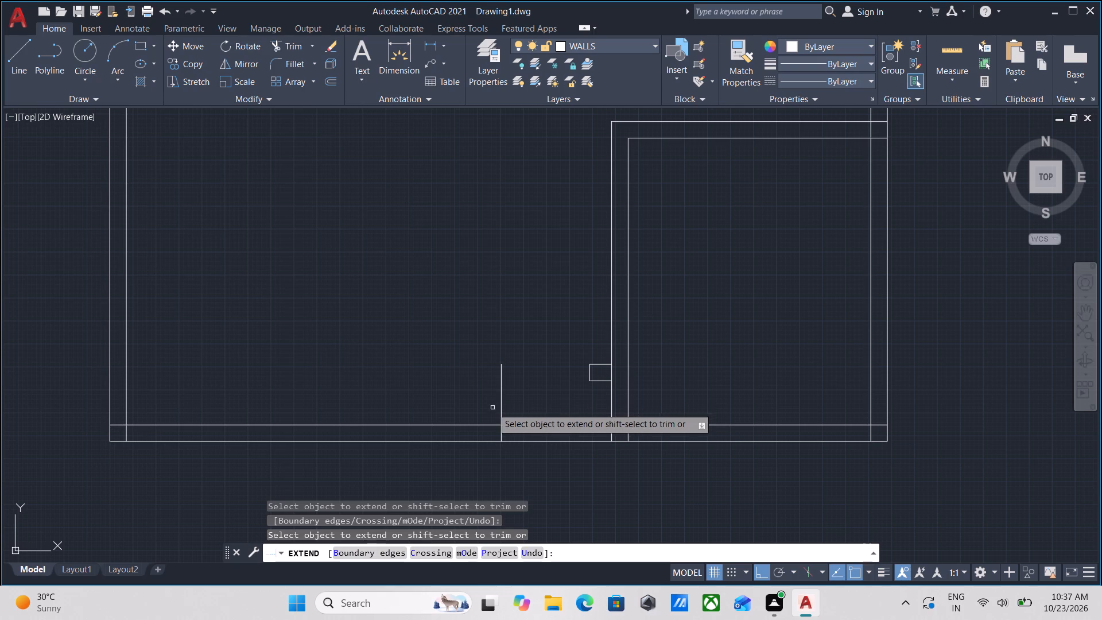
key(Escape)
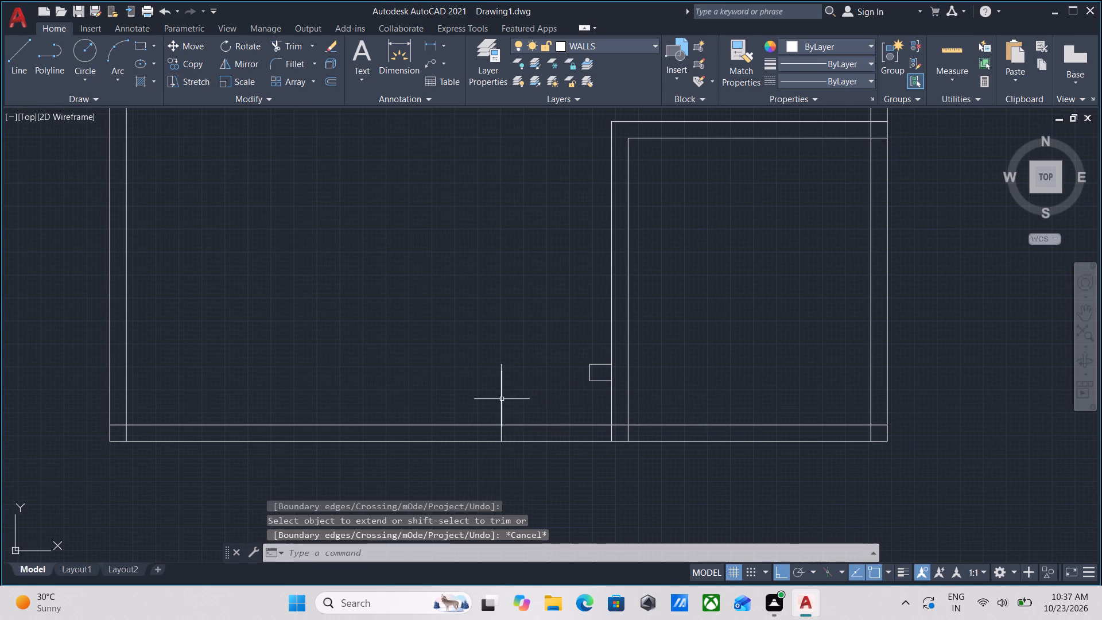
Offset the extended vertical line 9" to the left.
click(511, 405)
click(492, 385)
key(o)
key(Return)
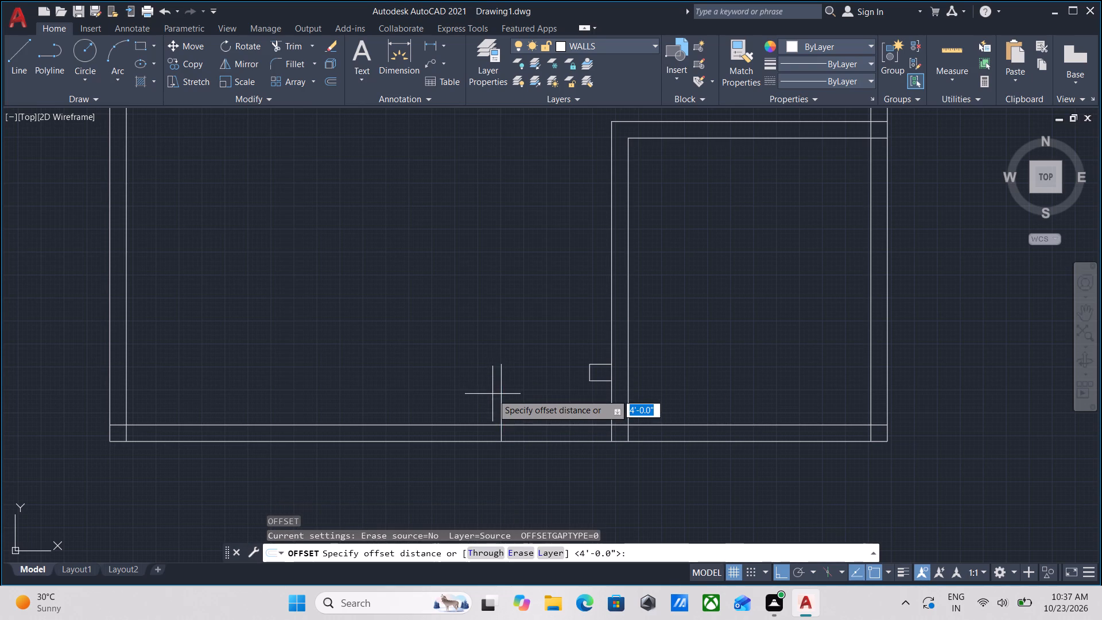
click(501, 398)
click(472, 402)
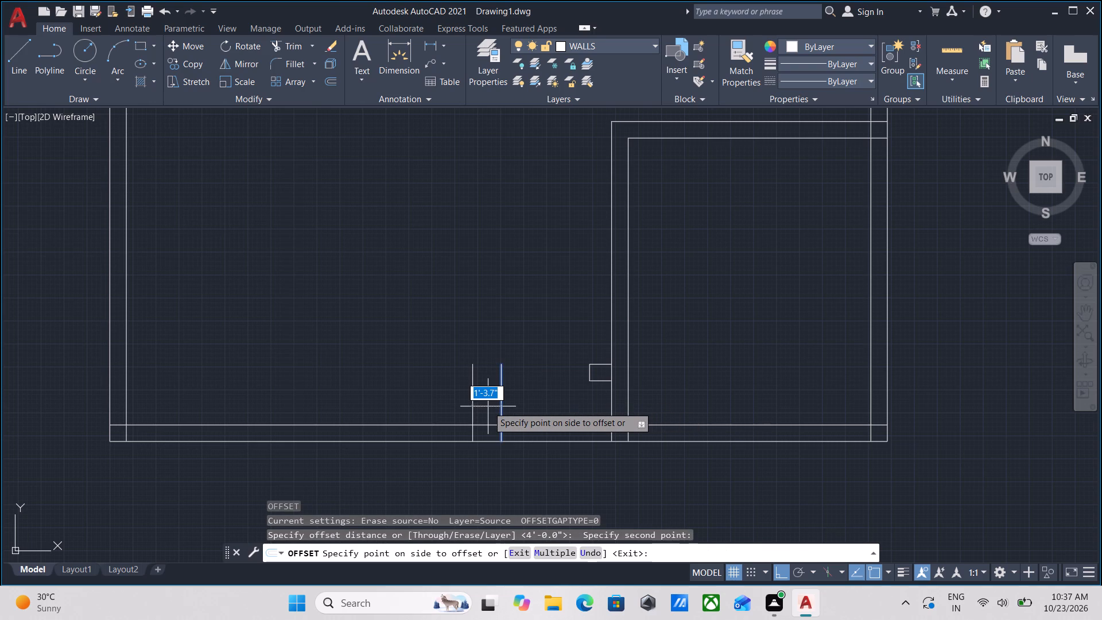
key(9)
key(shift+Return)
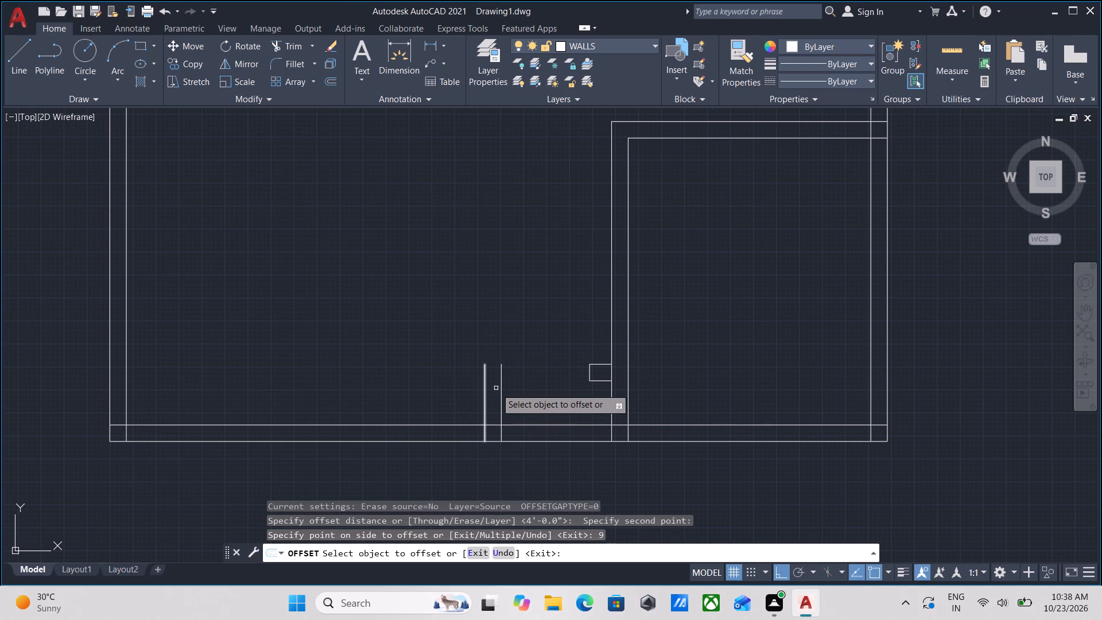
key(Escape)
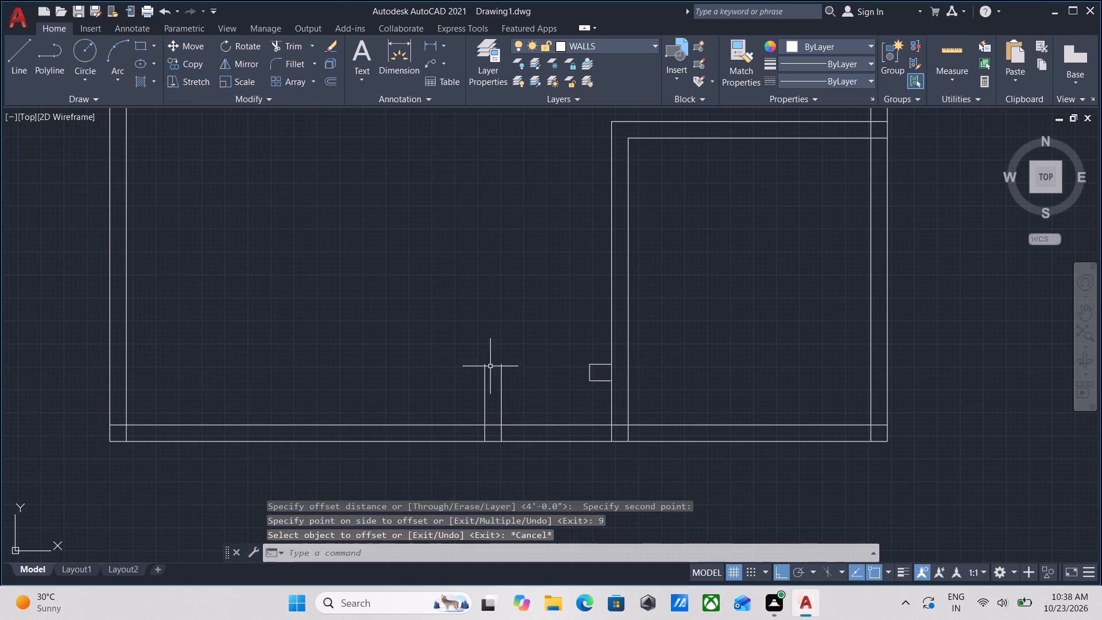
Offset the new left vertical line another 9" to the left, making a third parallel line.
scroll(486, 367, up, 2)
scroll(487, 369, down, 2)
middle_drag(487, 369, 498, 356)
click(509, 383)
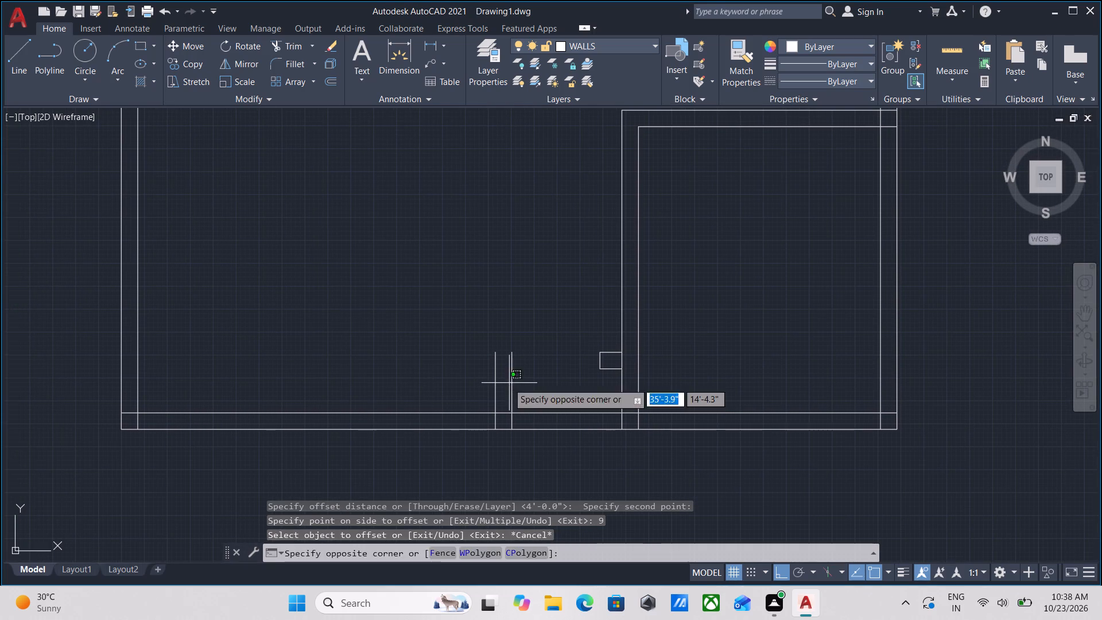
click(476, 380)
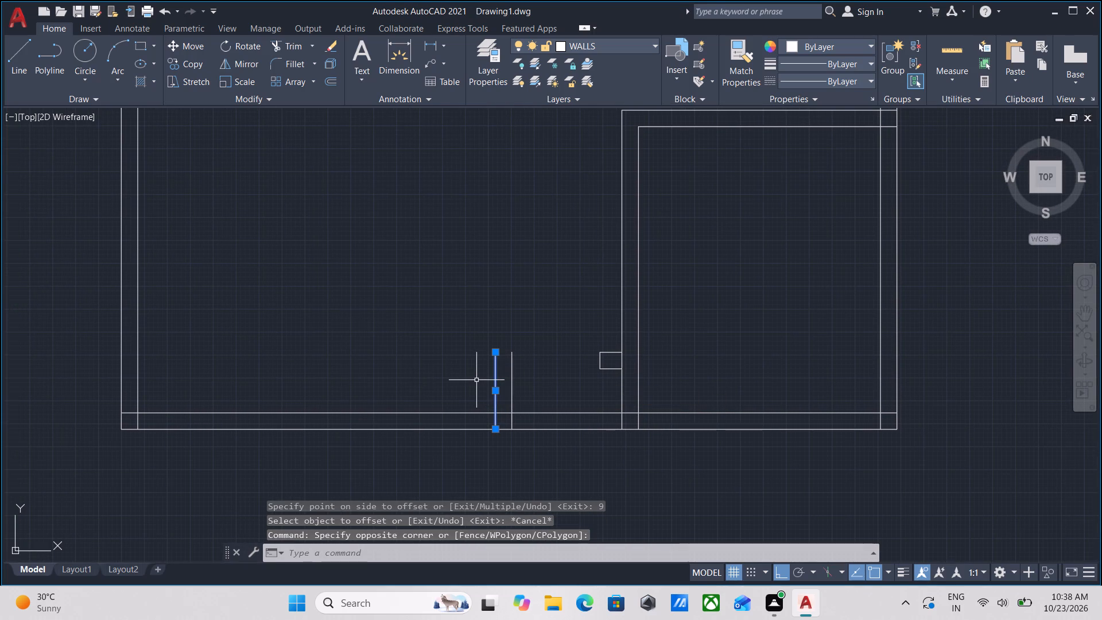
key(o)
key(Return)
click(494, 388)
click(447, 387)
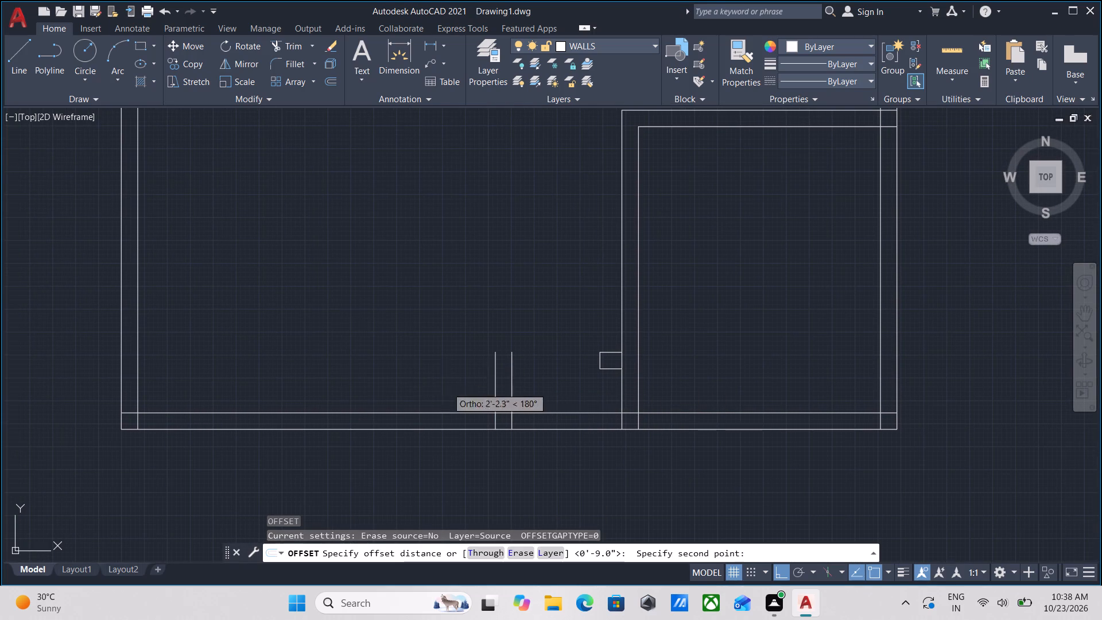
key(9)
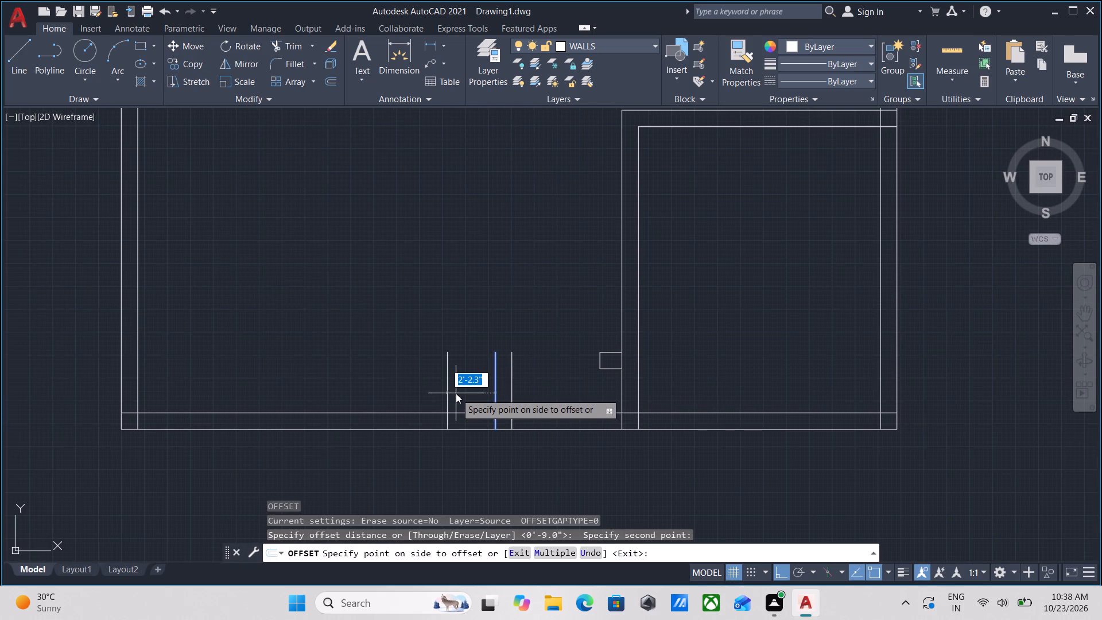
key(shift+quotedbl)
key(Return)
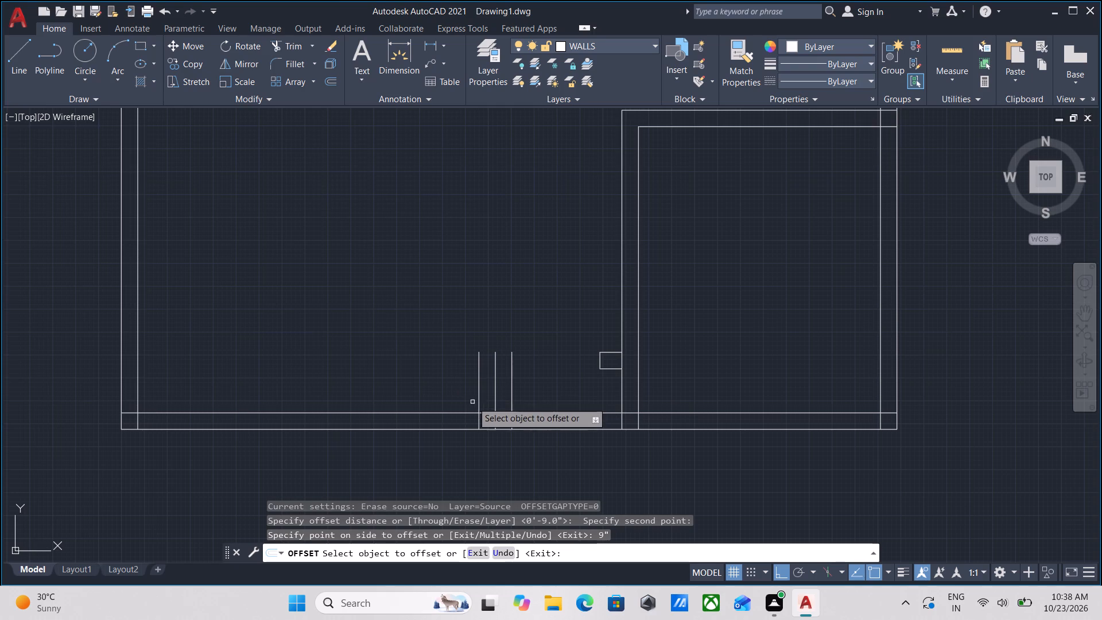
scroll(503, 370, up, 1)
key(Escape)
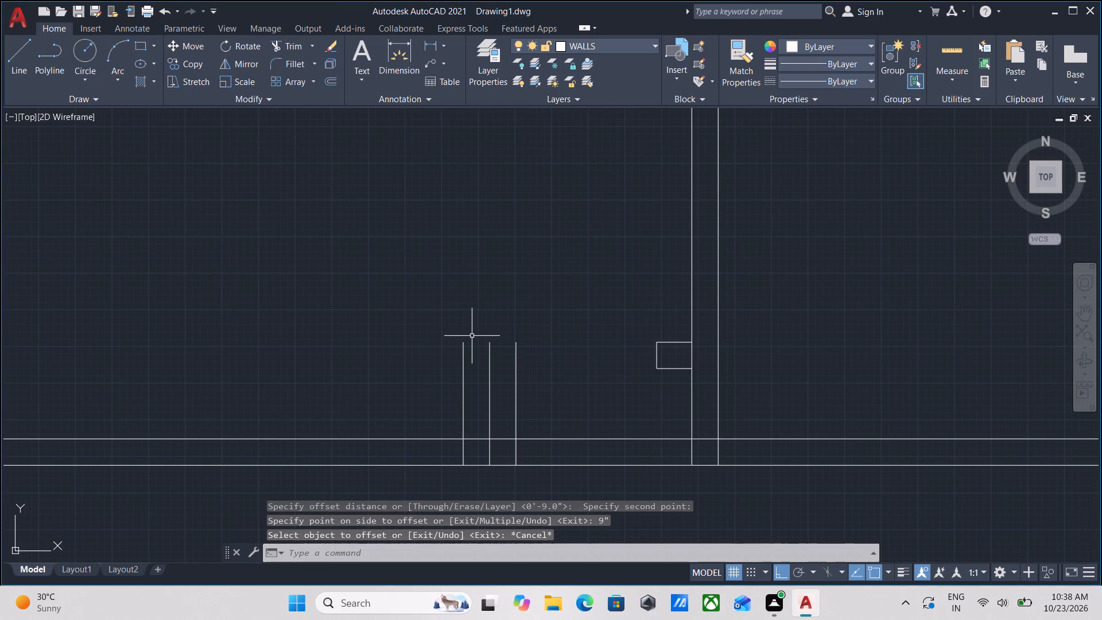
Draw a horizontal line joining the top ends of the left and middle vertical lines.
key(l)
key(Return)
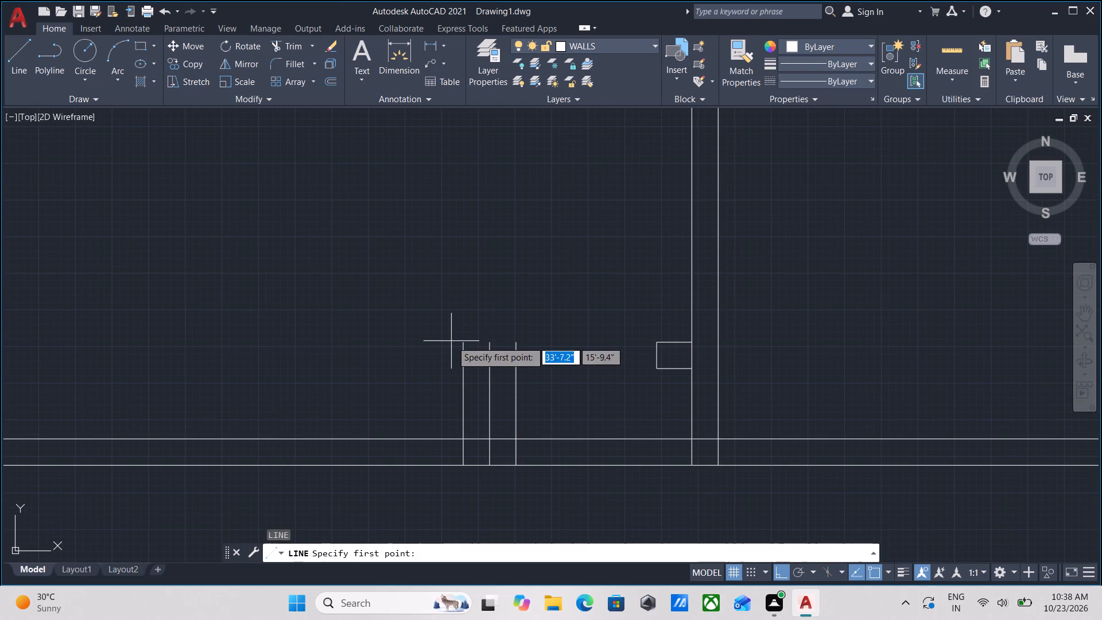
click(464, 343)
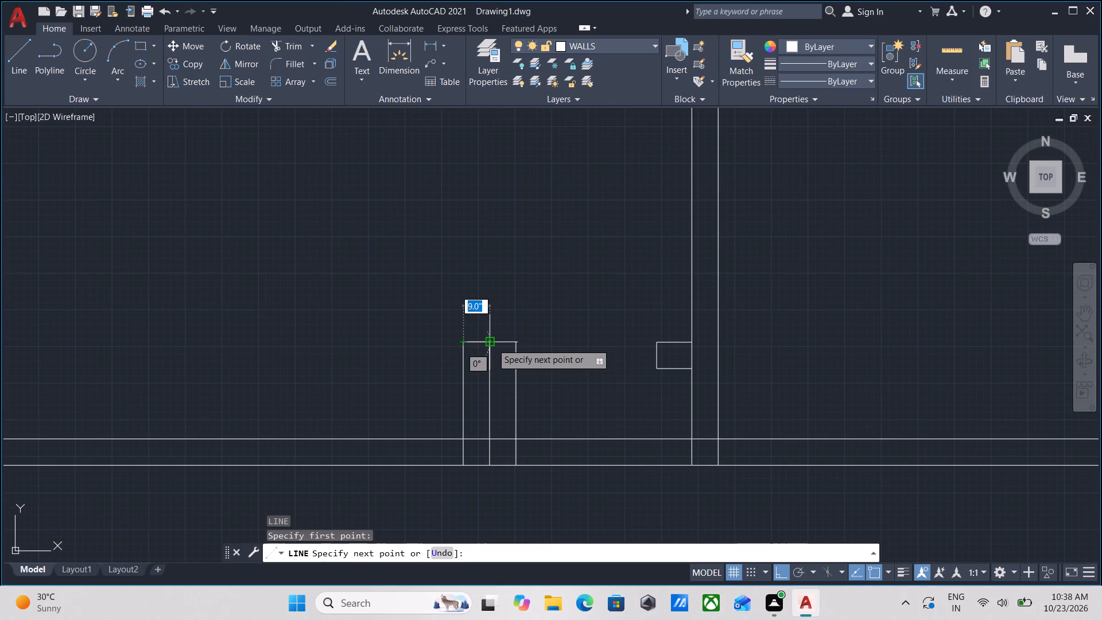
click(492, 343)
key(Escape)
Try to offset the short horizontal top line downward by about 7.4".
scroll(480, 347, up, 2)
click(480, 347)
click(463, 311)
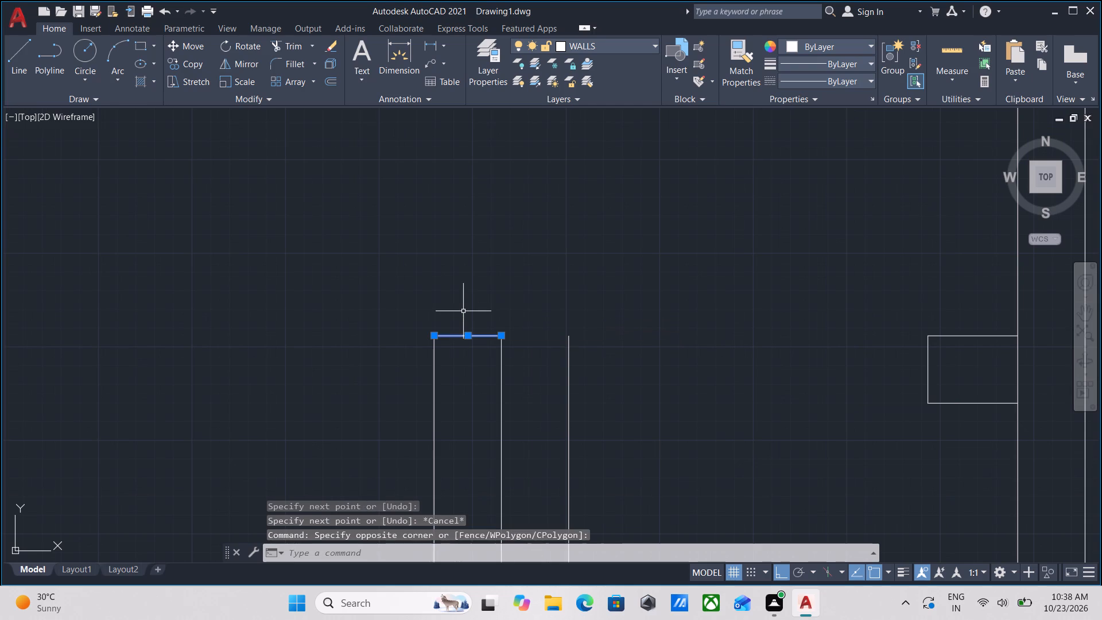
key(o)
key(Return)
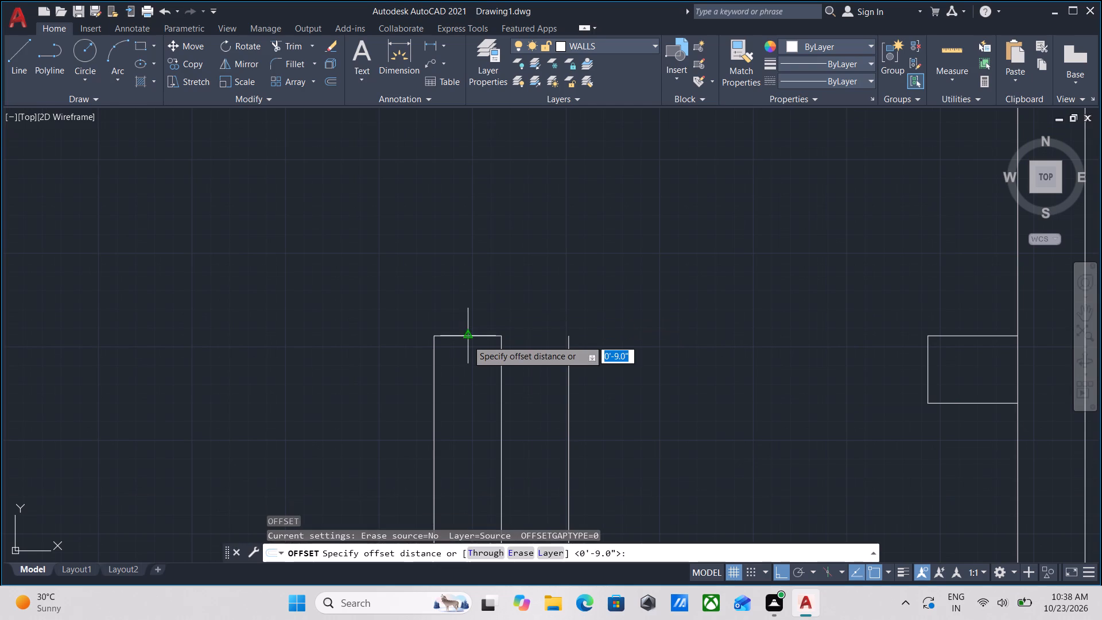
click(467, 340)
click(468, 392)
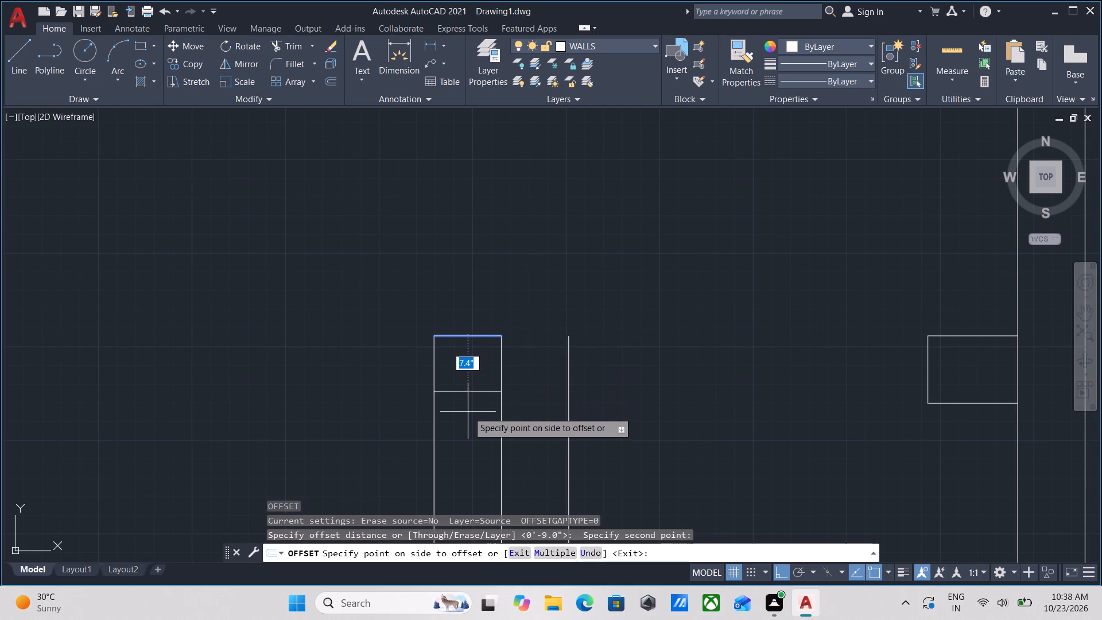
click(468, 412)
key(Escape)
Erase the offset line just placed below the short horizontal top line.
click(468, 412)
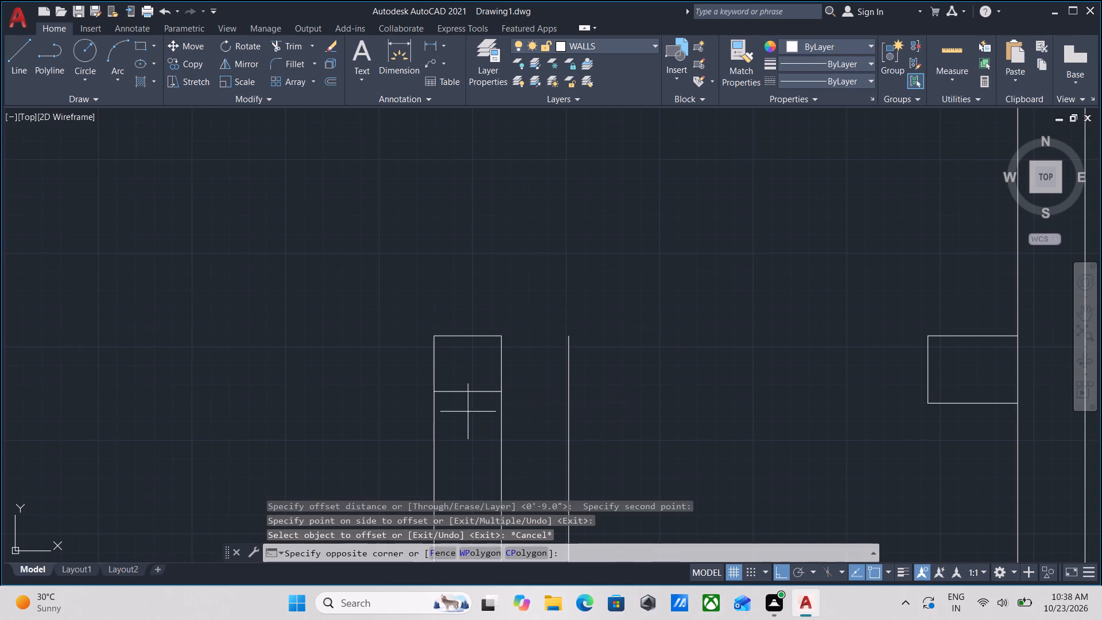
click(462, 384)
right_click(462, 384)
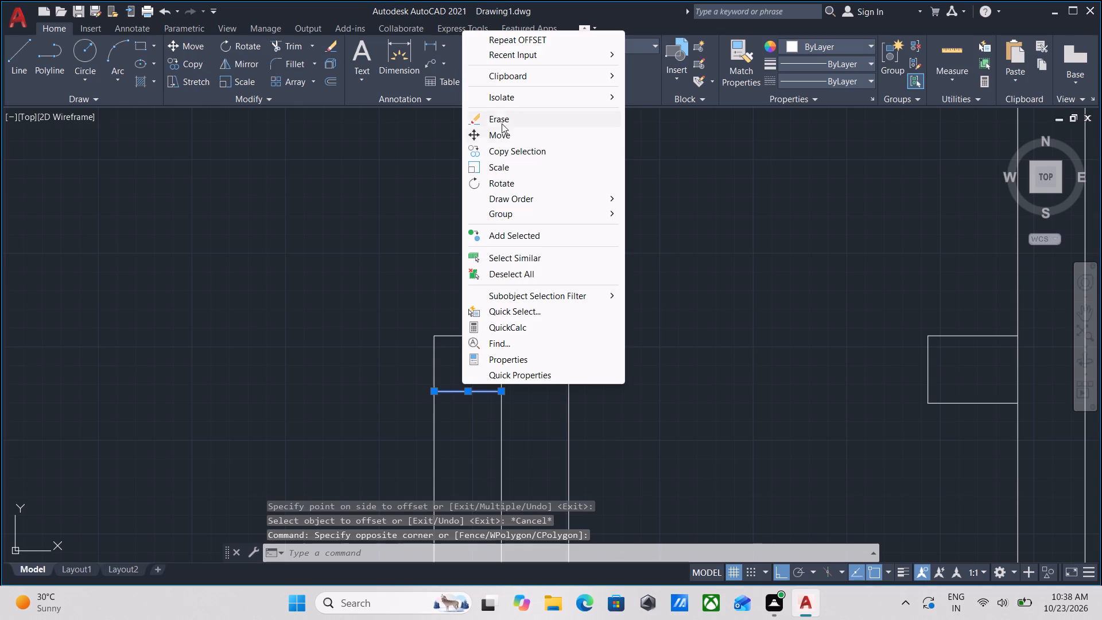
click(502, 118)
Offset the short horizontal top line 9" downward between the left and middle vertical lines.
click(479, 365)
click(459, 319)
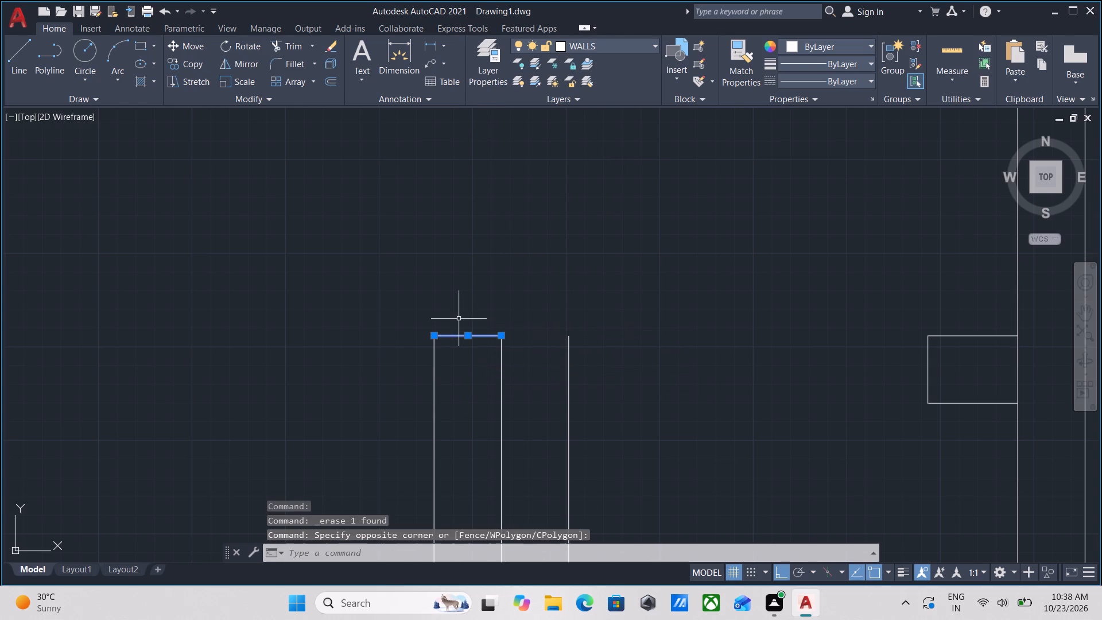
key(o)
key(Return)
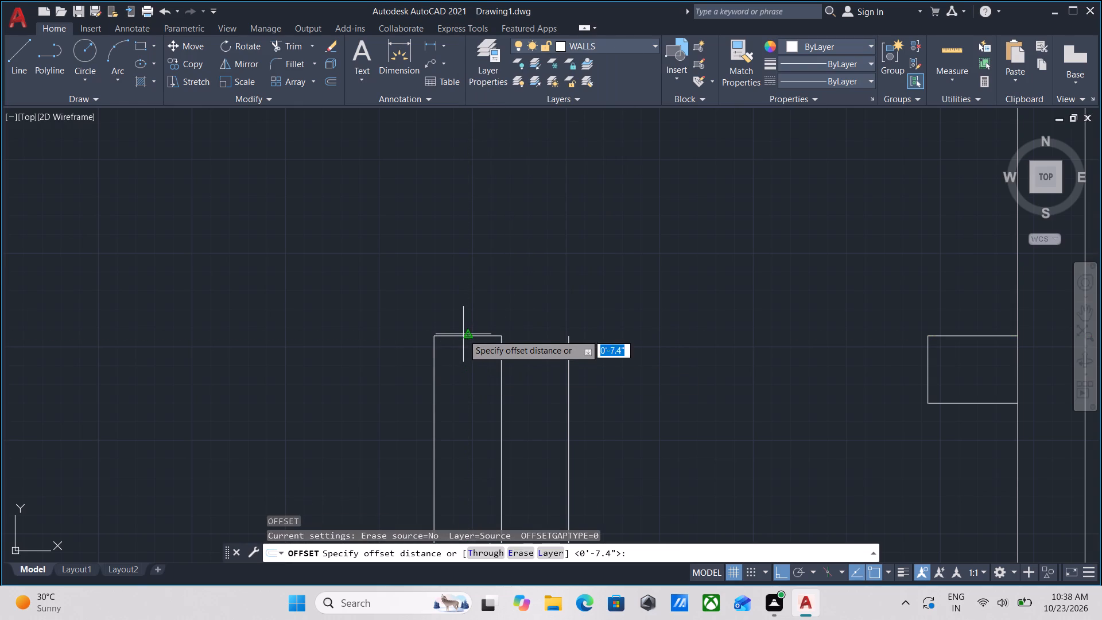
click(468, 332)
click(469, 367)
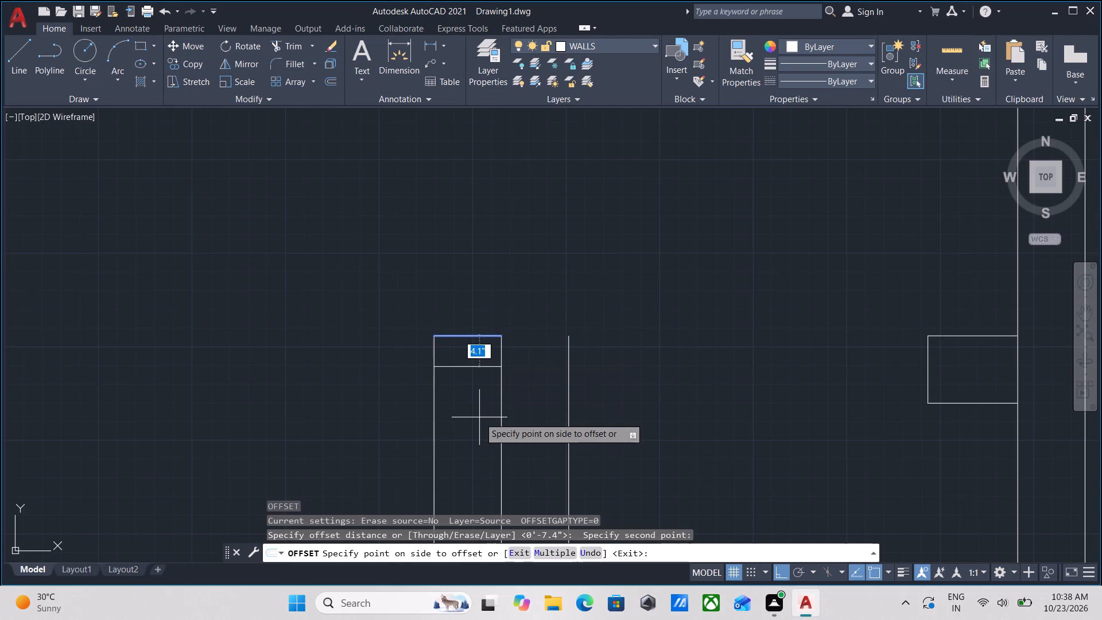
text(9")
key(Return)
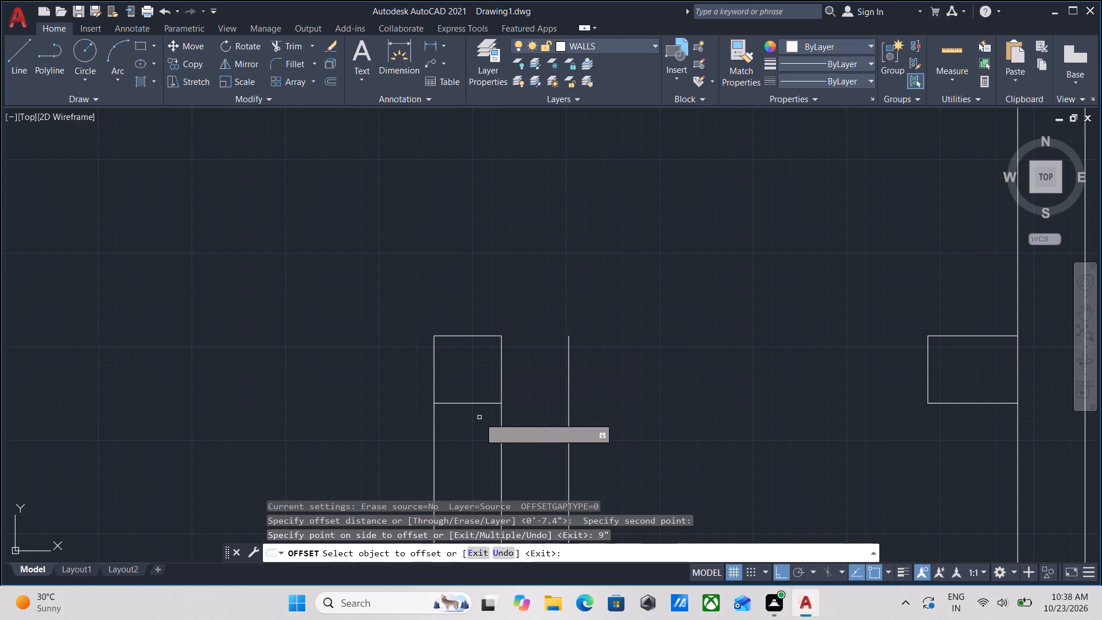
key(Escape)
Extend the two short horizontal lines from the middle vertical line to the right vertical line.
key(e)
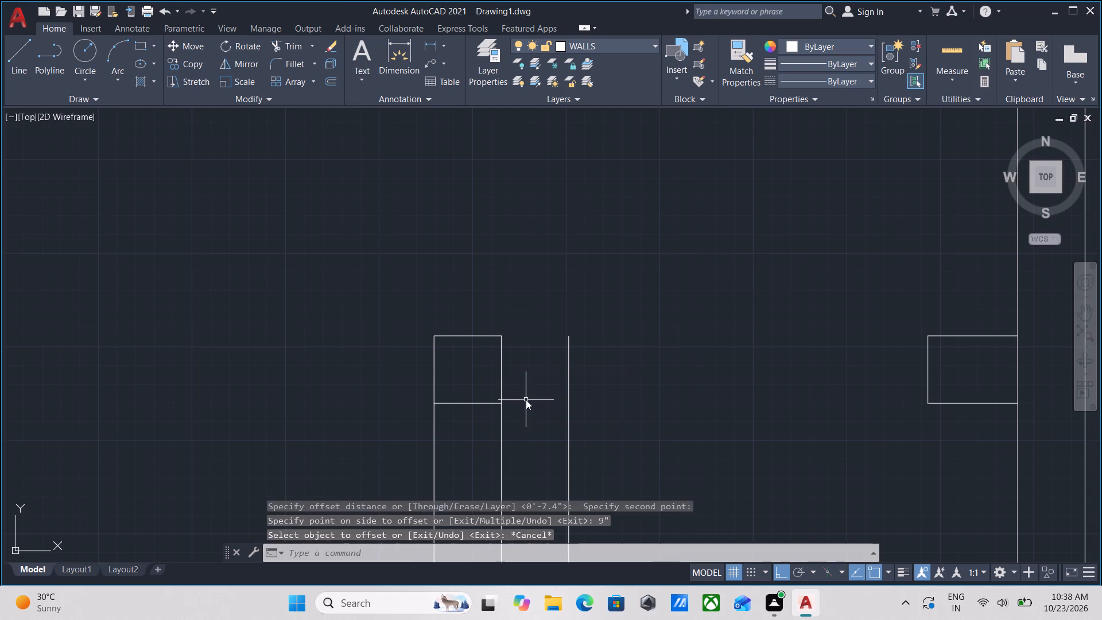
key(x)
key(Return)
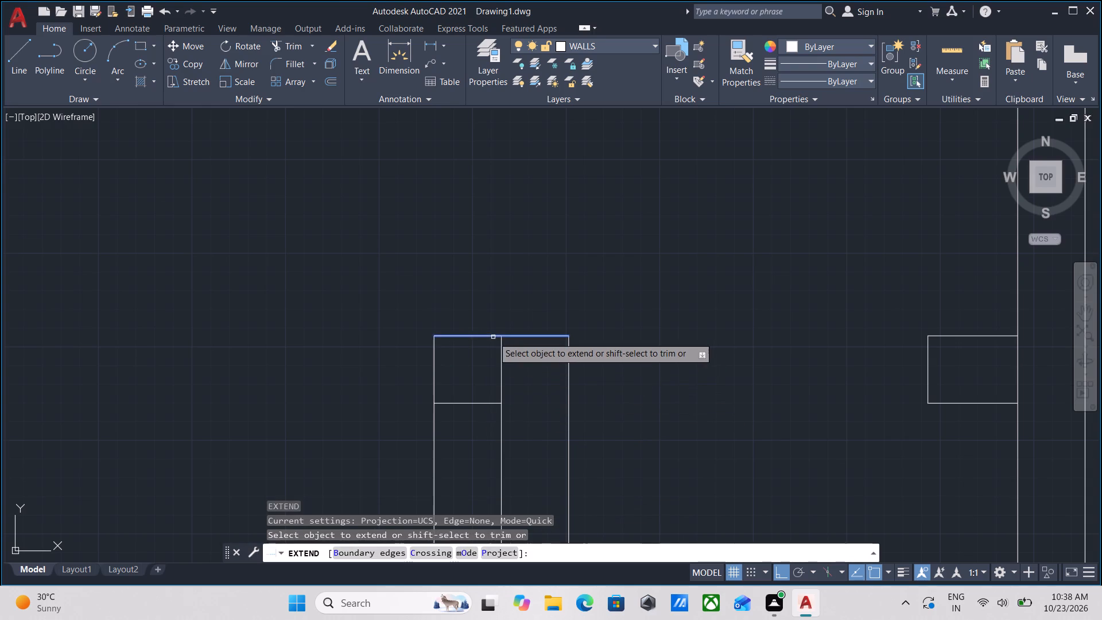
click(493, 337)
click(495, 405)
scroll(495, 405, down, 3)
key(Escape)
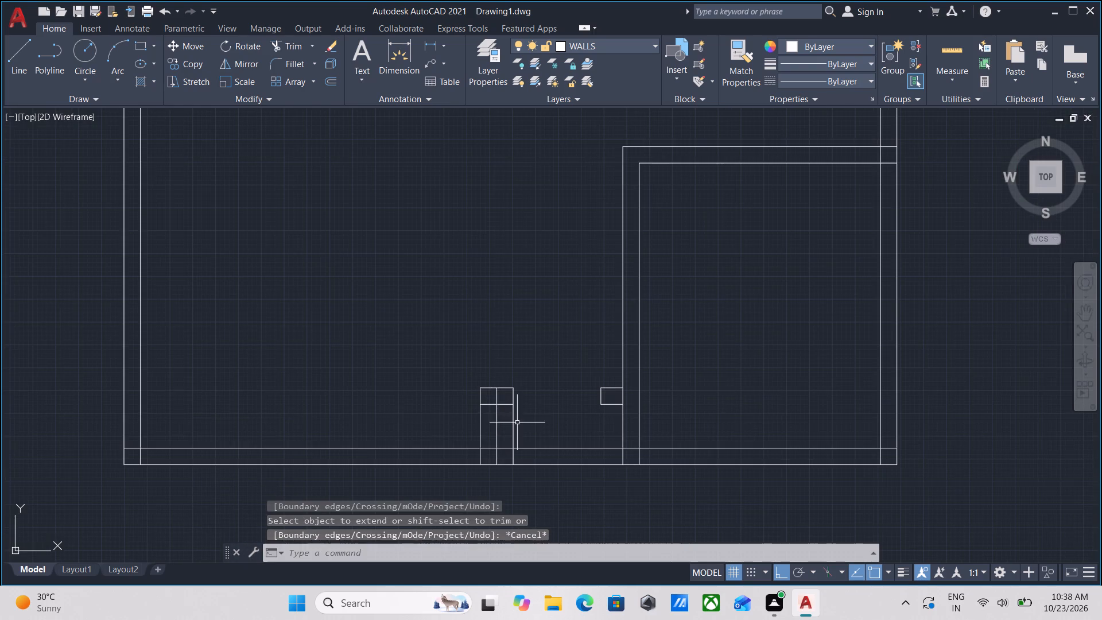
Trim the inner line segments at the top of the wall stub to form an L-shaped return facing the opening.
scroll(517, 423, up, 1)
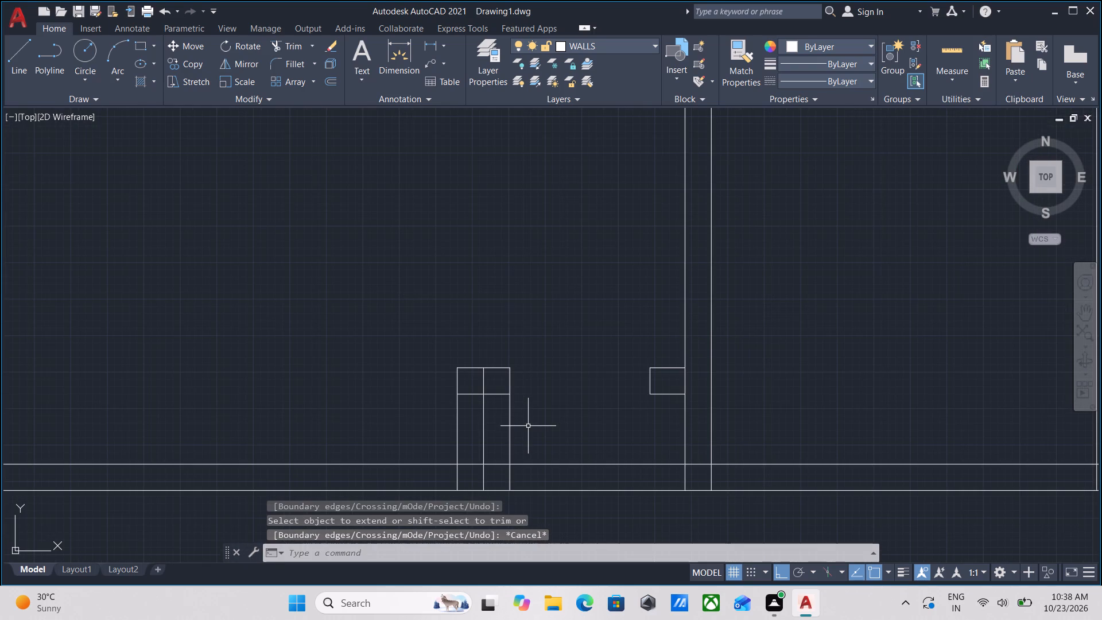
text(TR)
key(Return)
click(528, 426)
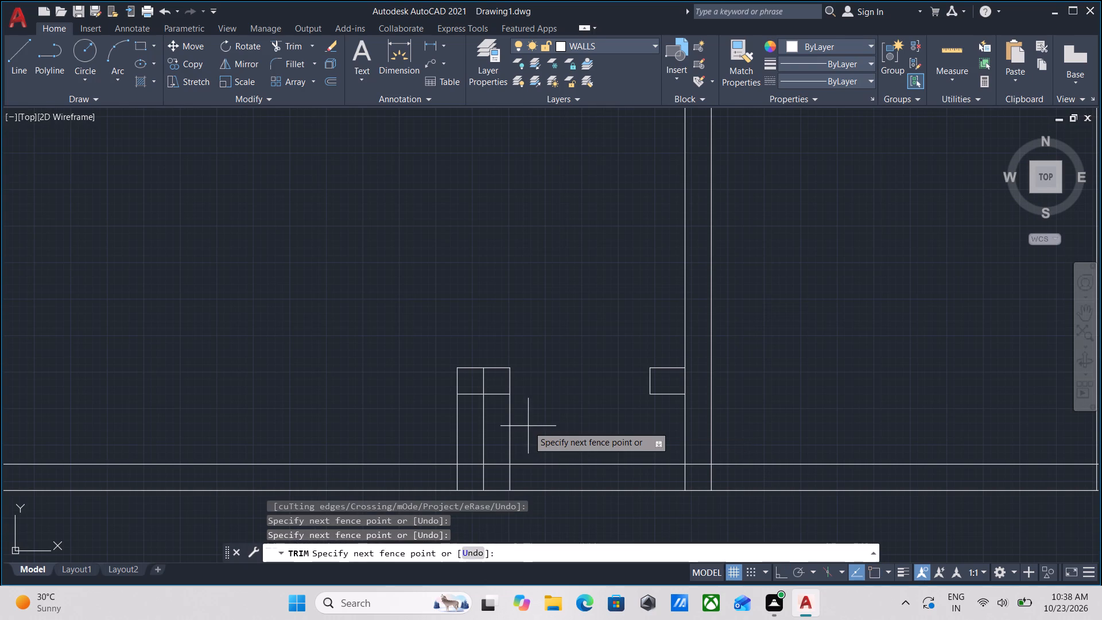
click(495, 428)
scroll(494, 392, up, 3)
click(491, 377)
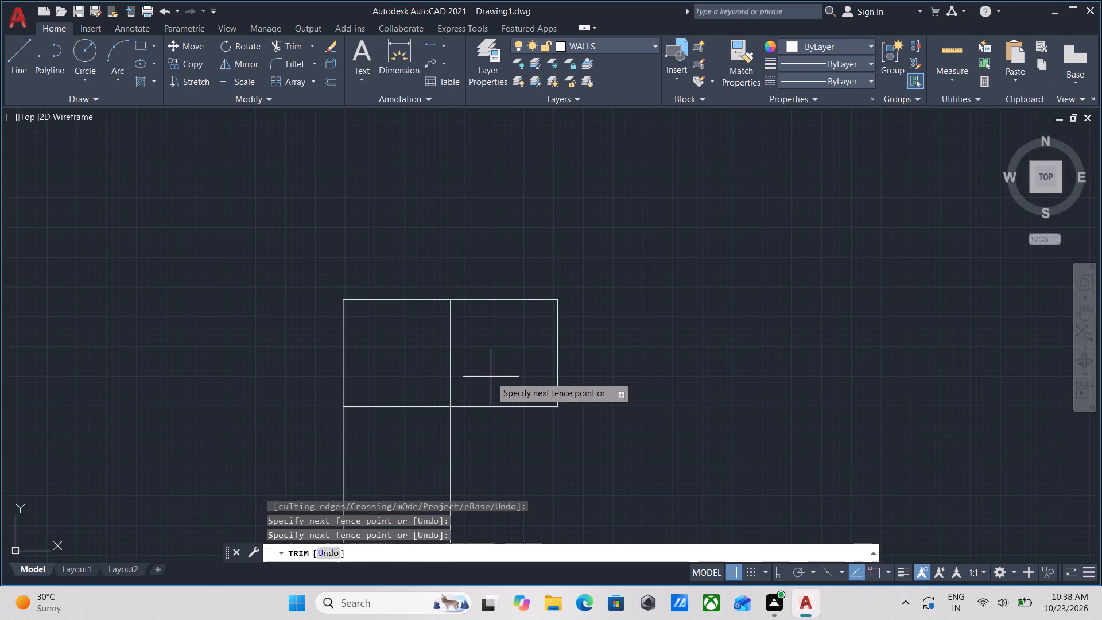
click(419, 369)
click(403, 382)
click(399, 453)
scroll(402, 448, down, 2)
middle_drag(402, 446, 407, 440)
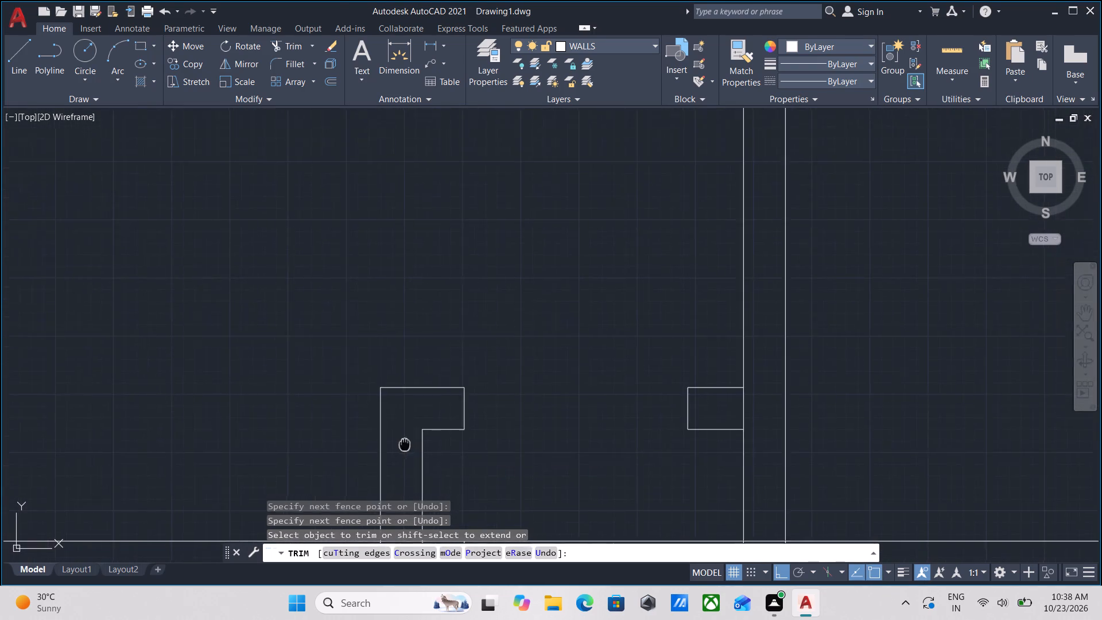
middle_drag(407, 440, 426, 339)
Trim both bottom wall lines between the L-shaped stub and the right-hand room, and remove the leftover vertical segment.
click(465, 491)
click(465, 403)
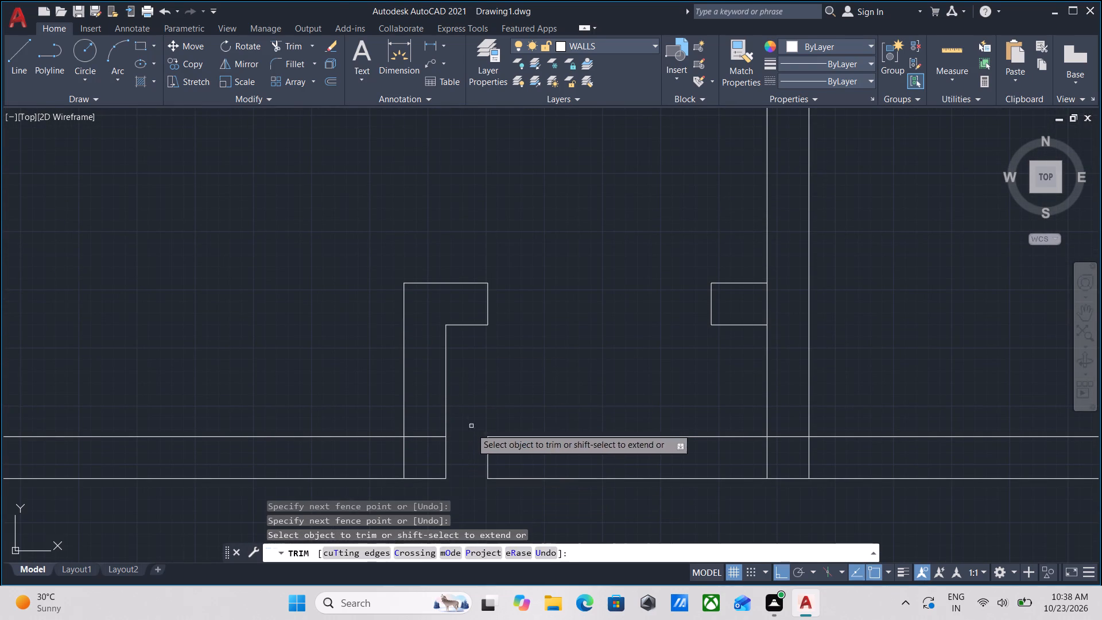
click(587, 534)
click(595, 406)
click(498, 458)
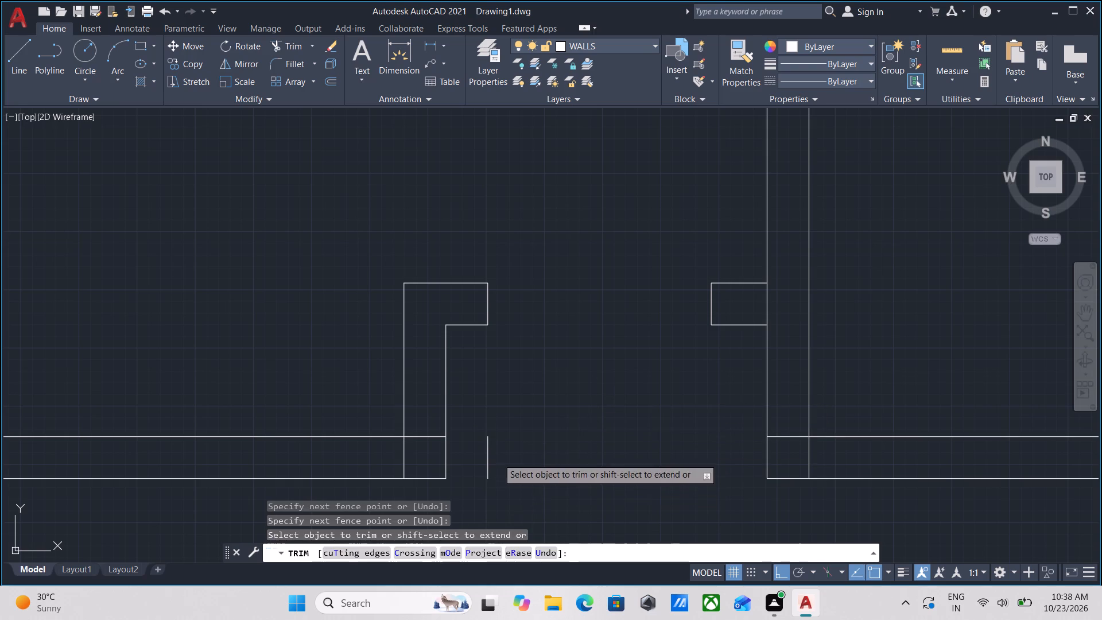
click(478, 458)
Trim the room wall's outer face between the two edges of the small projection opposite the L-shaped stub.
scroll(577, 415, down, 1)
middle_drag(577, 415, 495, 463)
scroll(606, 404, up, 3)
click(655, 378)
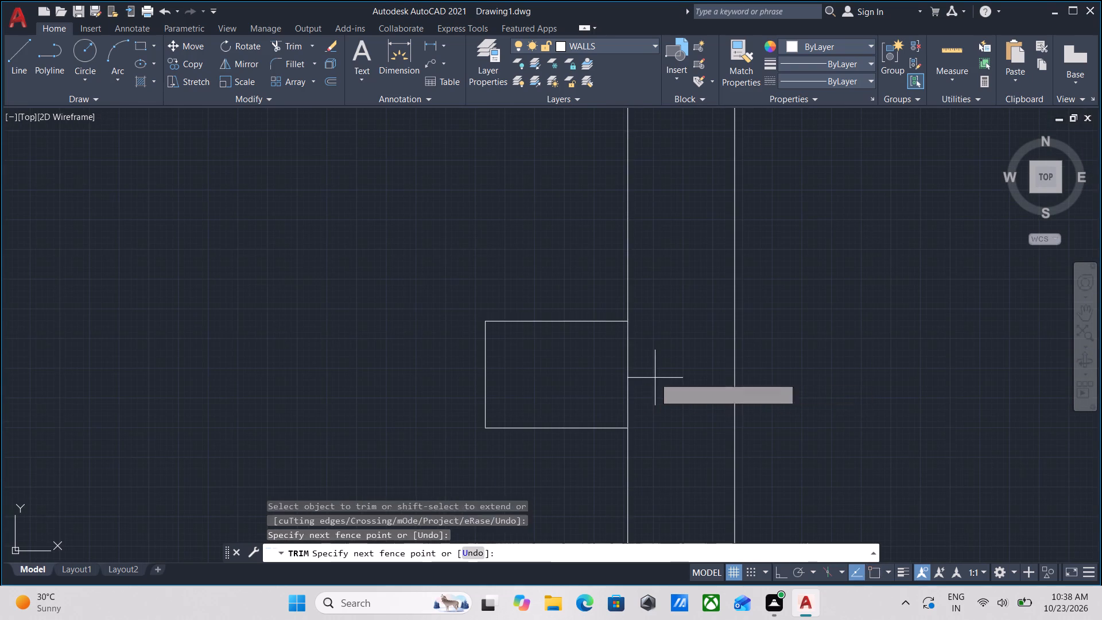
click(604, 377)
key(Escape)
scroll(604, 377, down, 4)
scroll(536, 432, down, 1)
middle_drag(536, 432, 578, 401)
scroll(560, 397, up, 3)
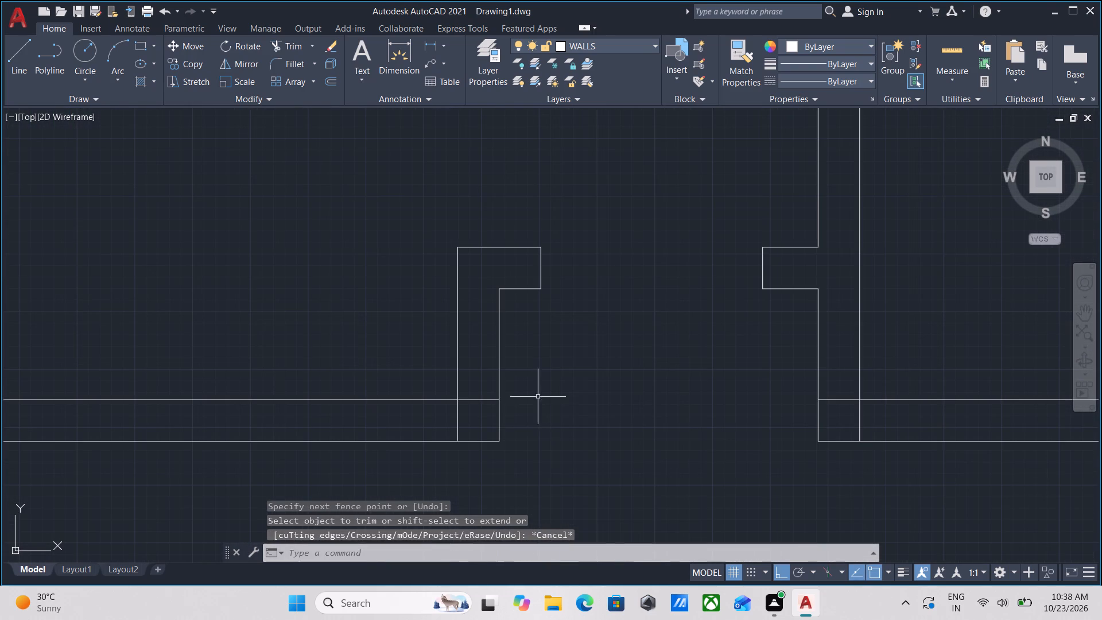
Trim the overlapping lines where the bottom wall meets the base of the L-shaped stub.
text(TR)
key(Return)
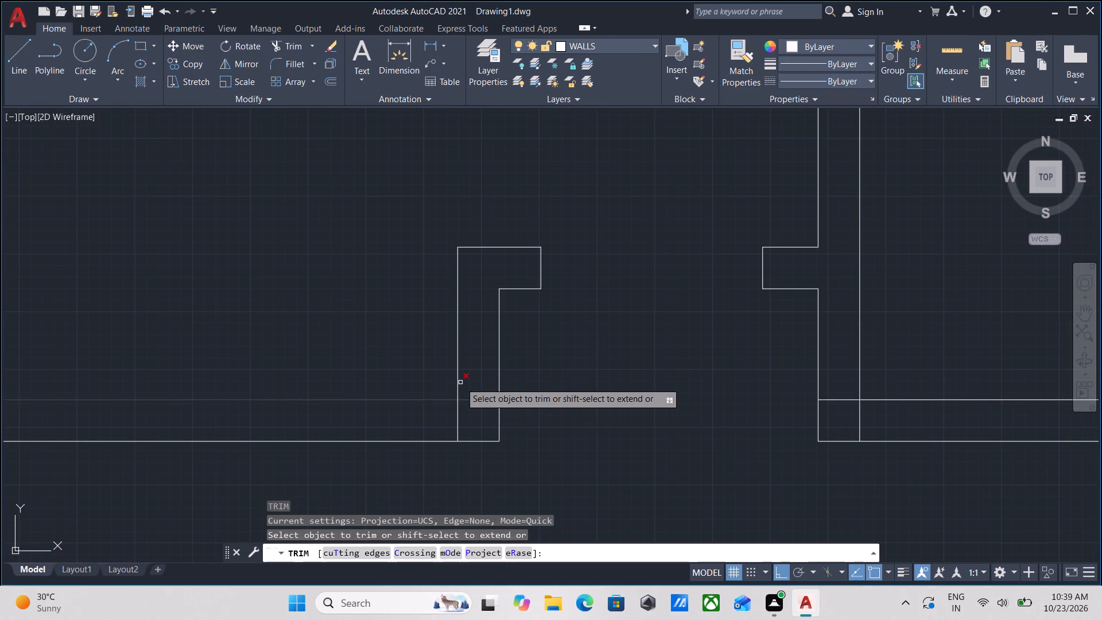
scroll(461, 383, up, 2)
click(475, 386)
click(481, 440)
click(481, 462)
click(379, 451)
key(Escape)
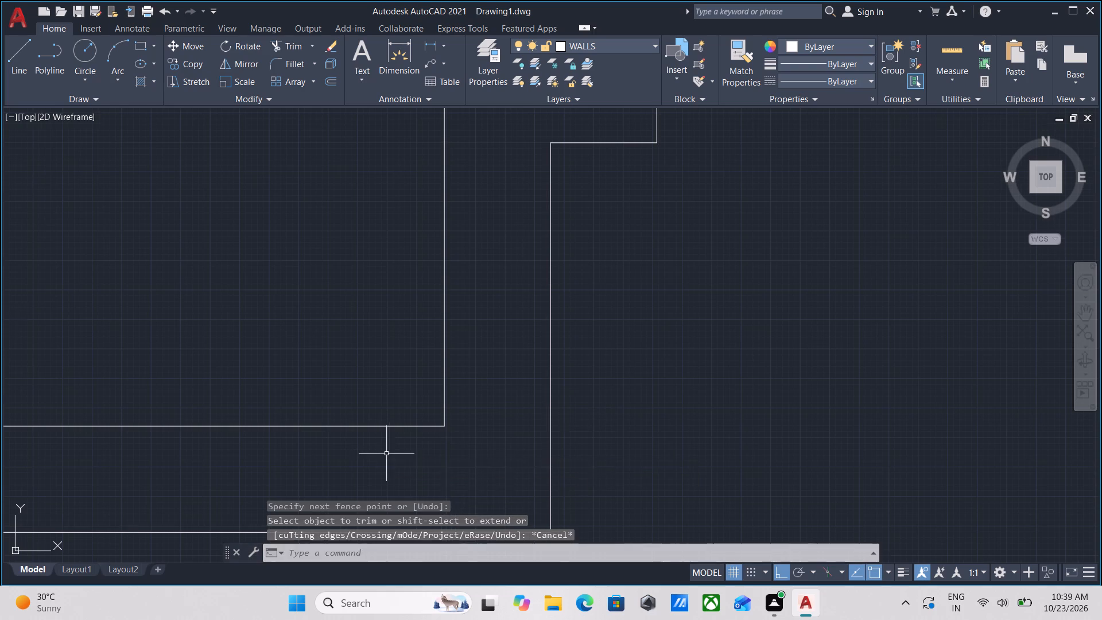
scroll(403, 452, down, 4)
middle_drag(508, 466, 554, 425)
Trim the overlapping wall lines at the bottom-left corner of the lower-right room.
scroll(633, 440, up, 1)
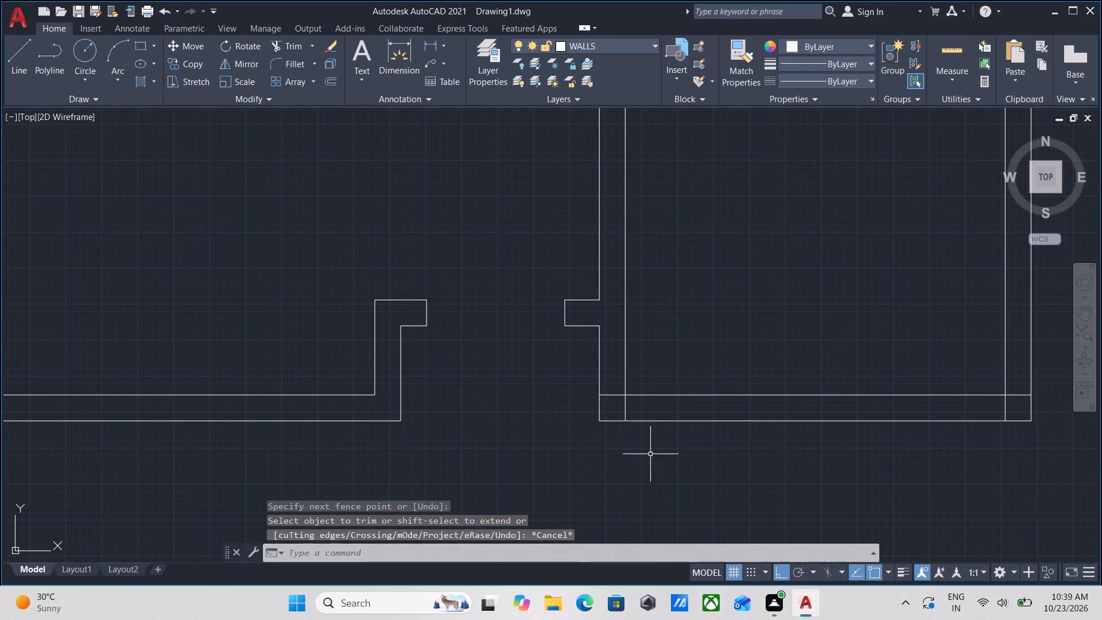
scroll(519, 452, down, 1)
middle_drag(519, 452, 654, 449)
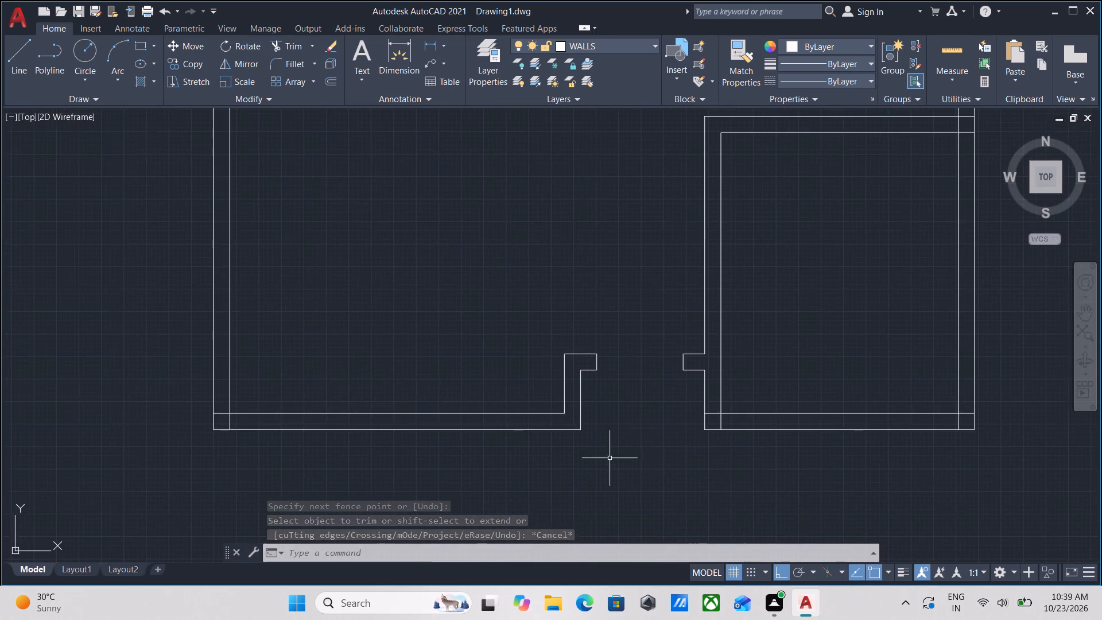
scroll(610, 458, down, 1)
middle_drag(610, 458, 642, 486)
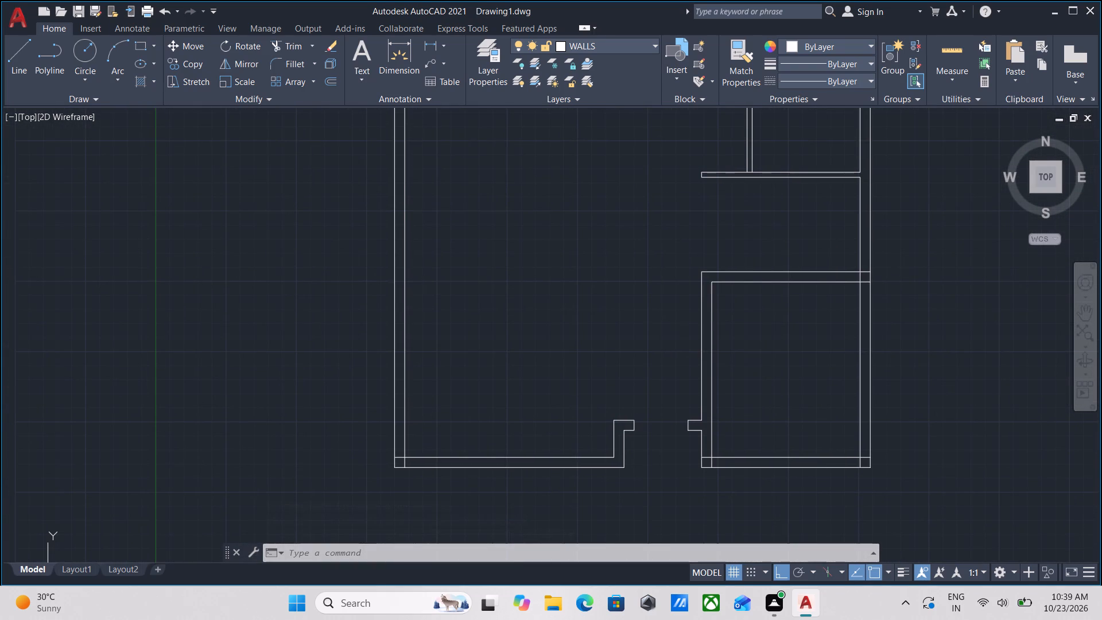
middle_drag(642, 486, 576, 484)
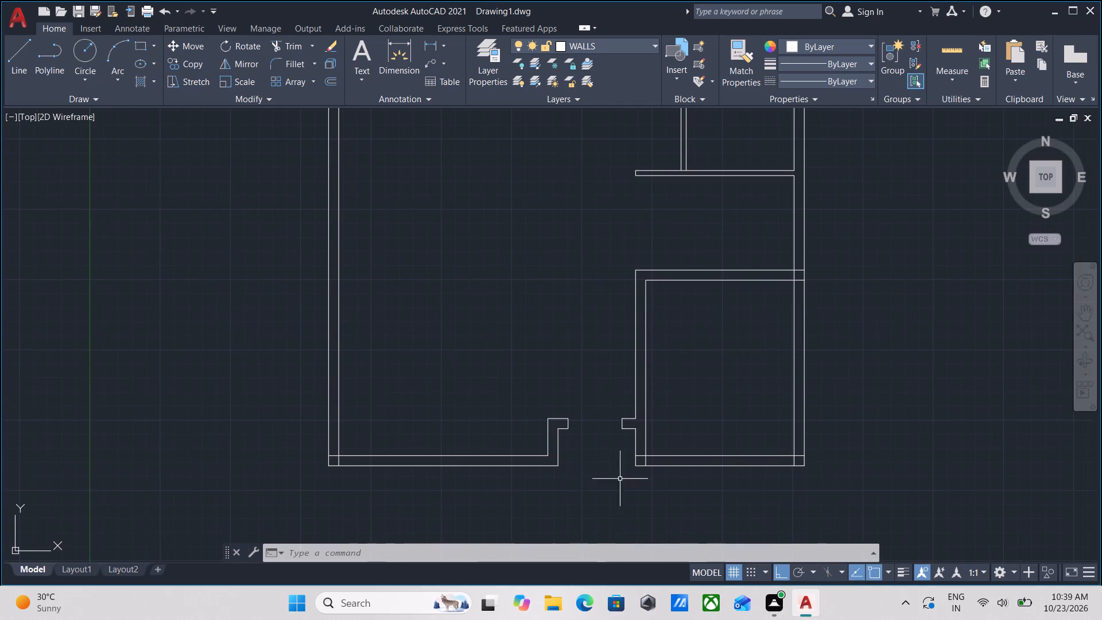
scroll(653, 463, up, 2)
text(TR)
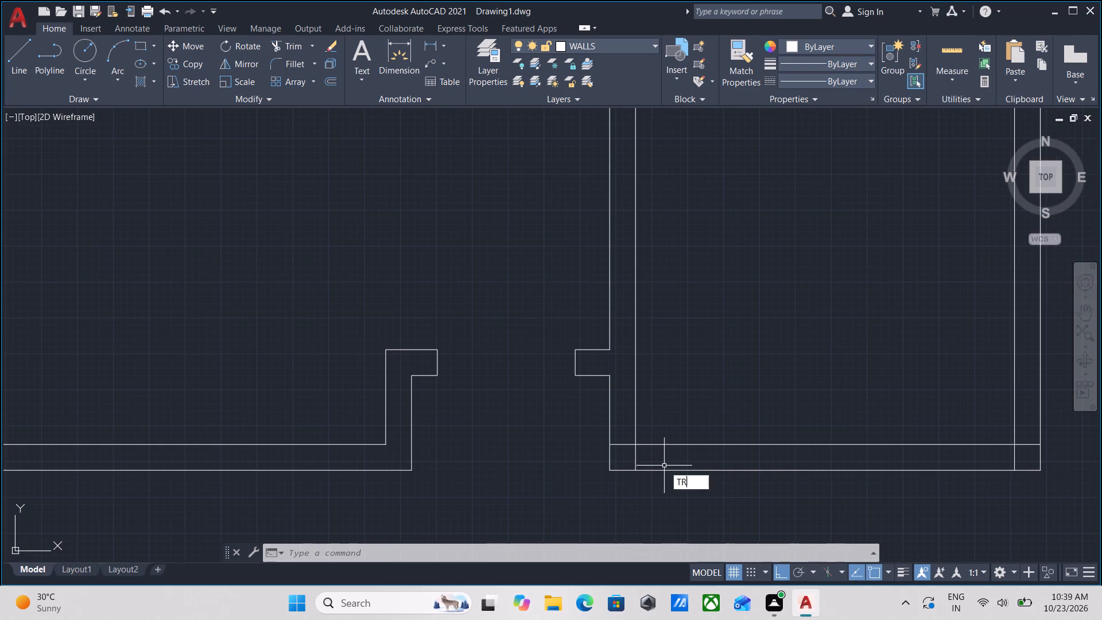
key(Return)
click(622, 436)
click(624, 462)
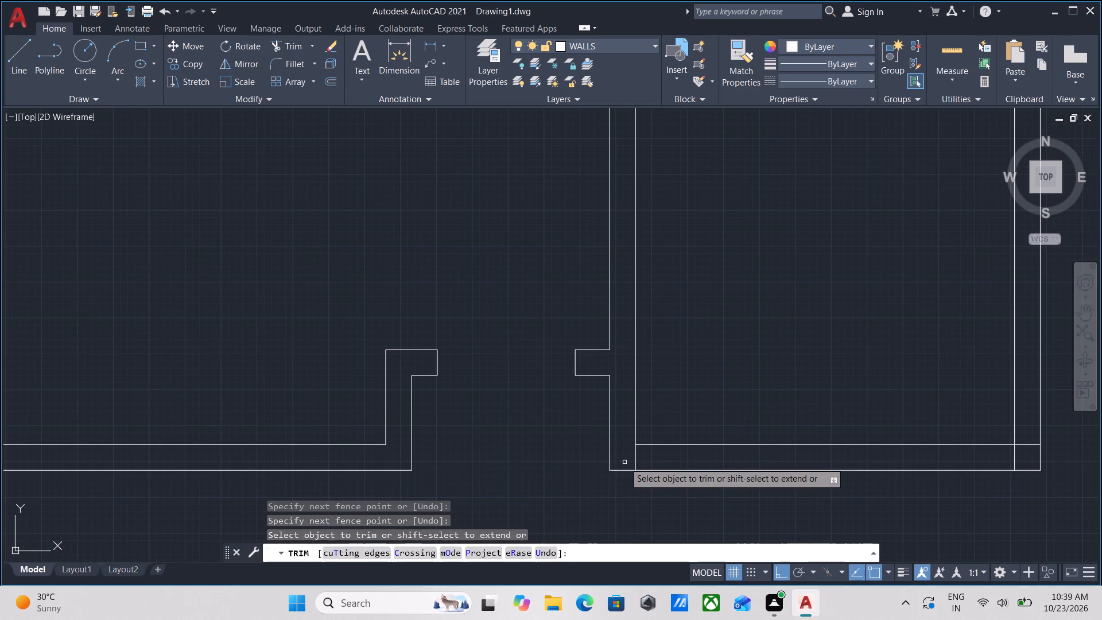
click(622, 460)
click(676, 460)
Trim the overlapping wall lines at the bottom-right corner of the lower-right room.
middle_drag(810, 471, 806, 471)
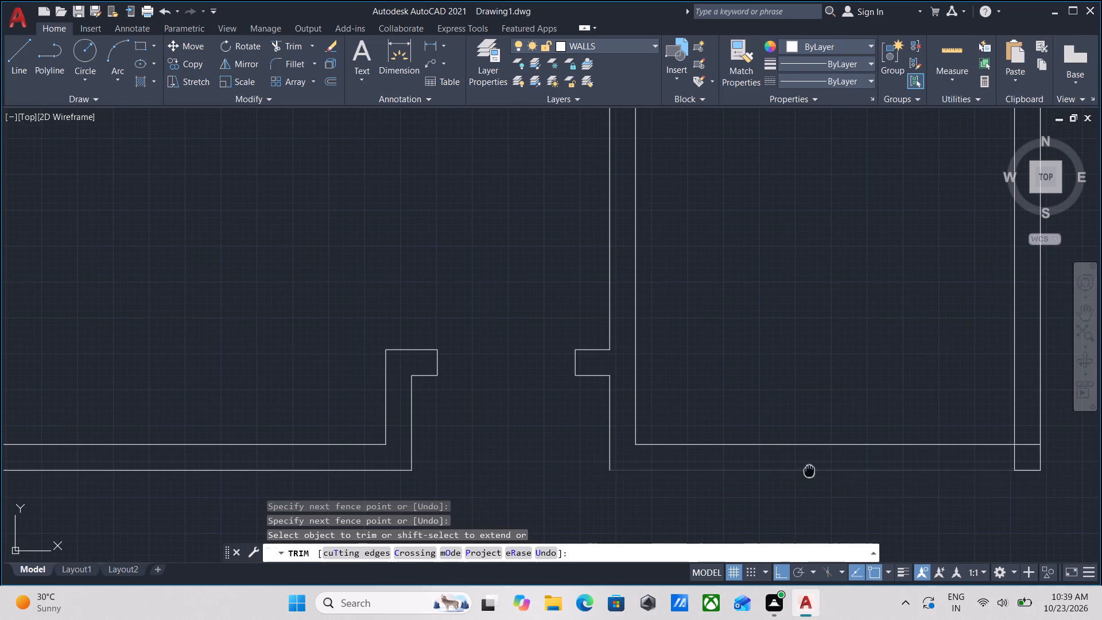
middle_drag(806, 471, 621, 494)
scroll(852, 481, up, 2)
click(754, 490)
click(802, 485)
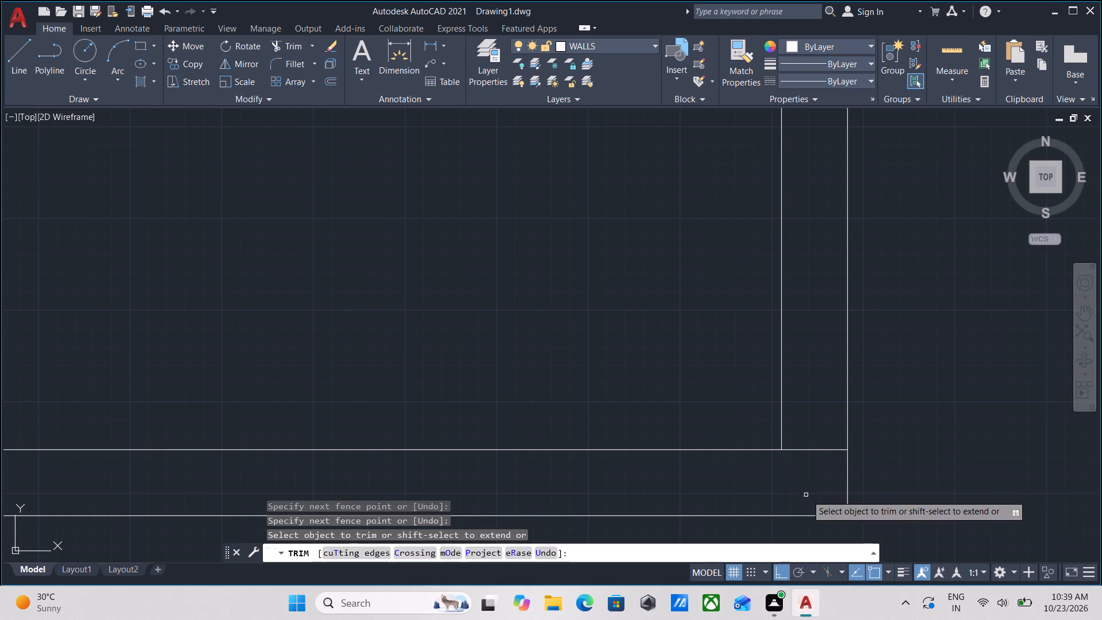
click(806, 495)
click(802, 426)
Trim the crossing lines where the lower-right room's top wall joins the right outer wall.
scroll(802, 426, down, 4)
middle_drag(715, 359, 660, 470)
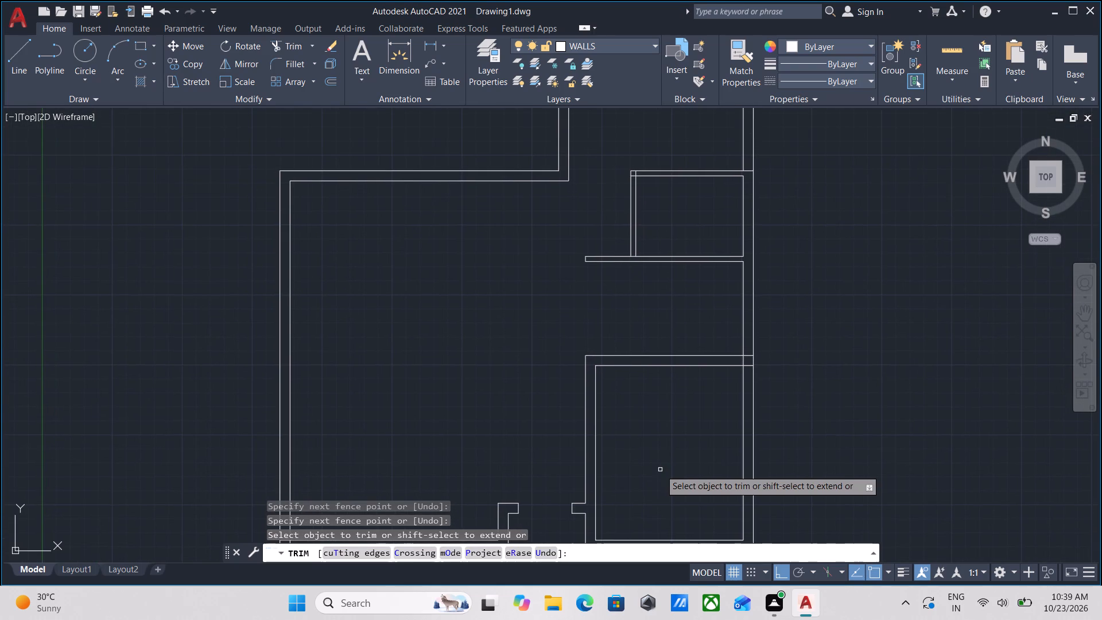
scroll(744, 373, up, 2)
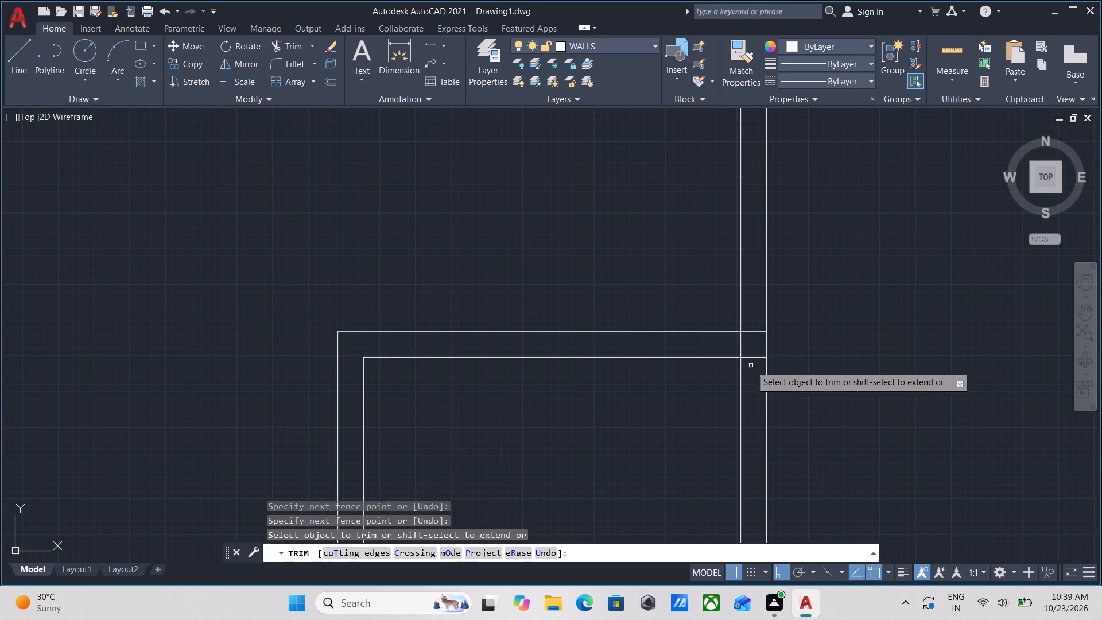
click(754, 365)
click(755, 319)
click(746, 346)
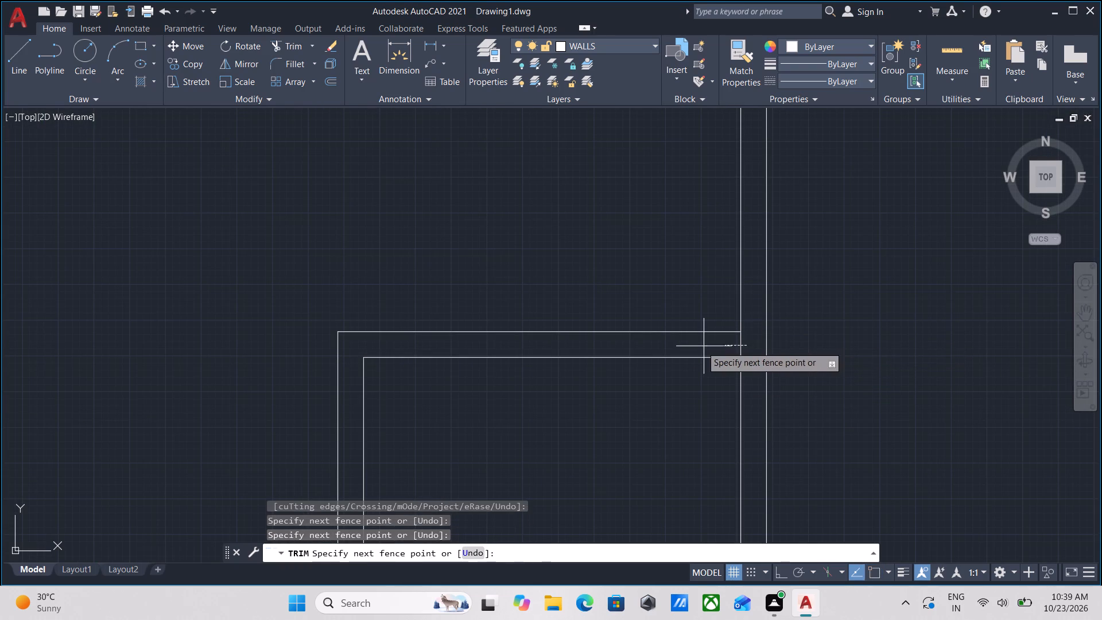
click(701, 346)
key(Escape)
Trim the overlapping wall lines at the bottom-left corner of the large left room.
scroll(701, 346, down, 2)
middle_drag(701, 346, 707, 432)
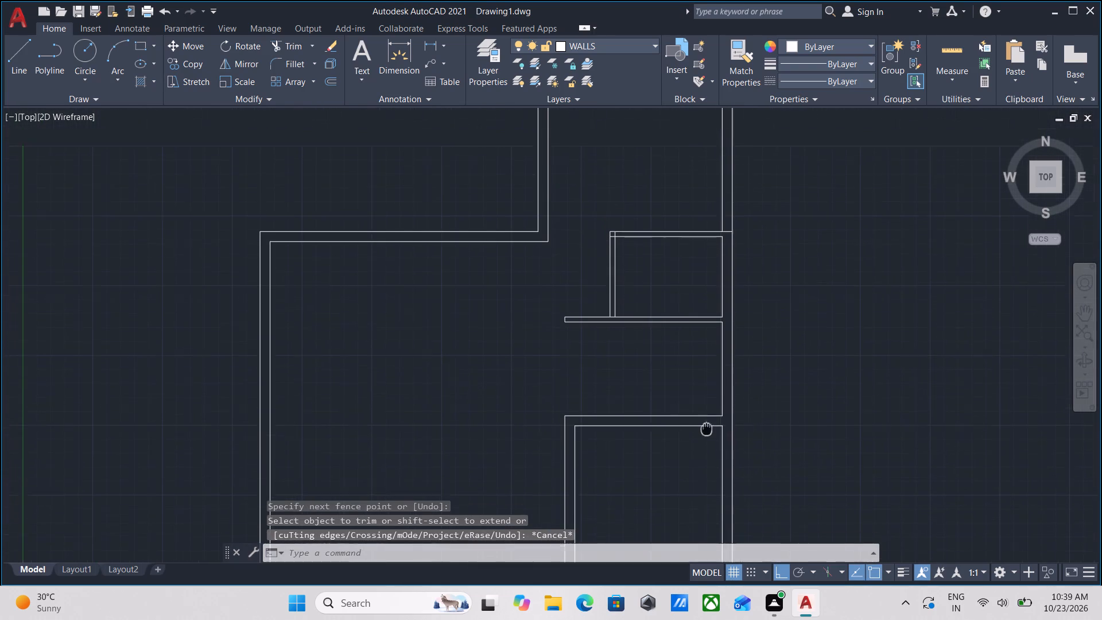
middle_drag(707, 432, 707, 435)
middle_drag(635, 342, 643, 393)
scroll(646, 311, down, 3)
scroll(593, 397, up, 3)
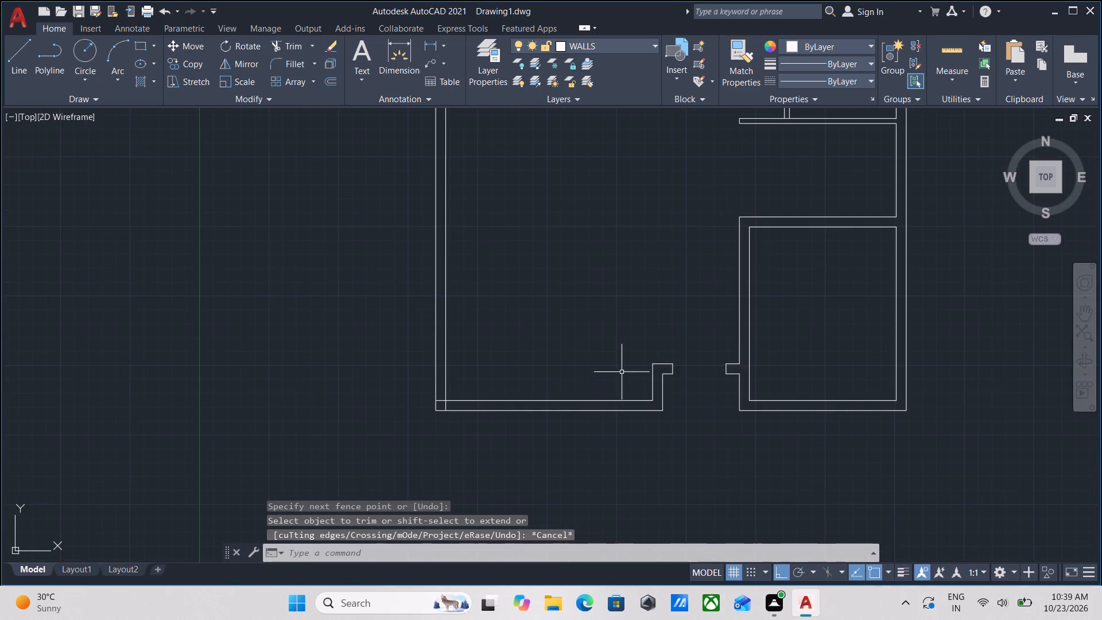
middle_drag(622, 371, 576, 383)
middle_drag(546, 401, 627, 353)
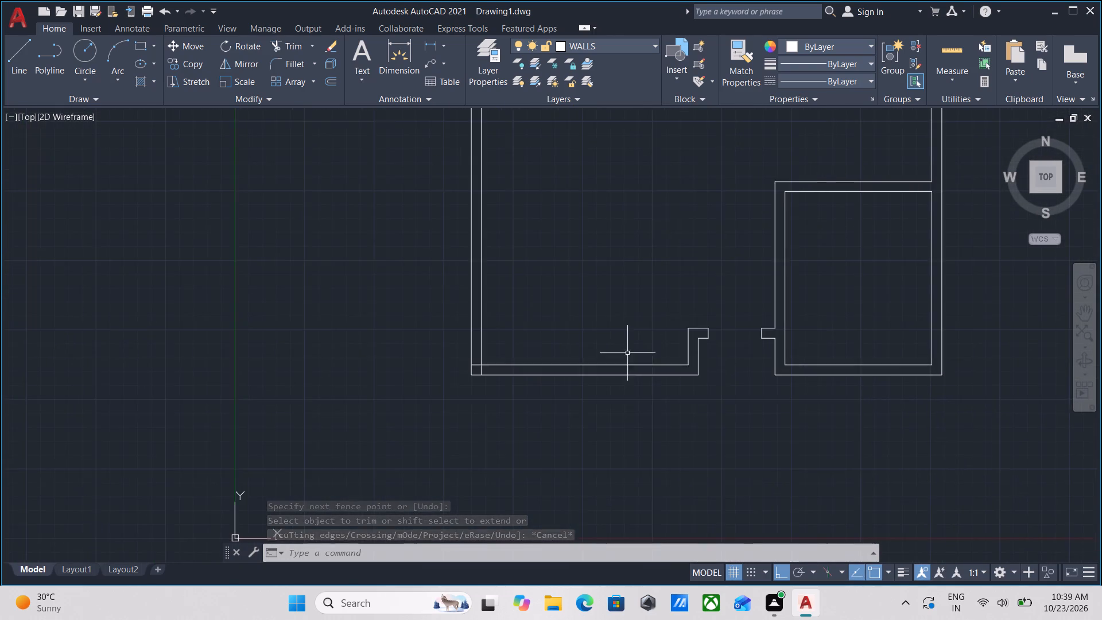
scroll(517, 389, up, 2)
text(TR)
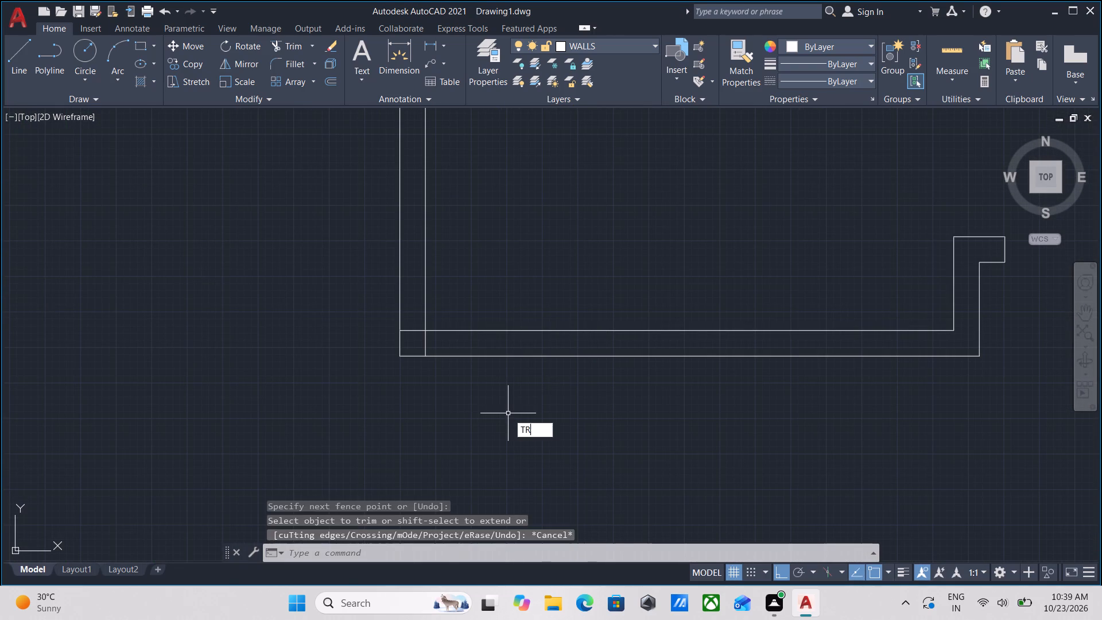
key(Return)
scroll(414, 308, up, 1)
click(410, 328)
click(413, 358)
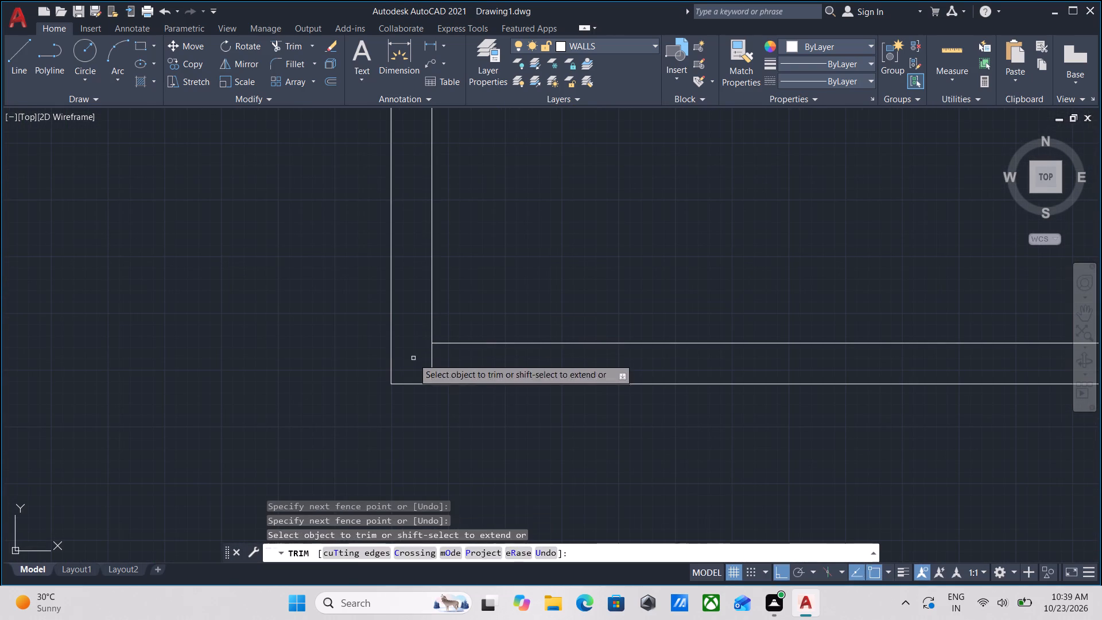
click(413, 361)
click(486, 361)
key(Escape)
Review the wall layout from the bottom opening up through the rooms along the right outer wall.
scroll(486, 361, down, 3)
middle_drag(559, 303, 348, 371)
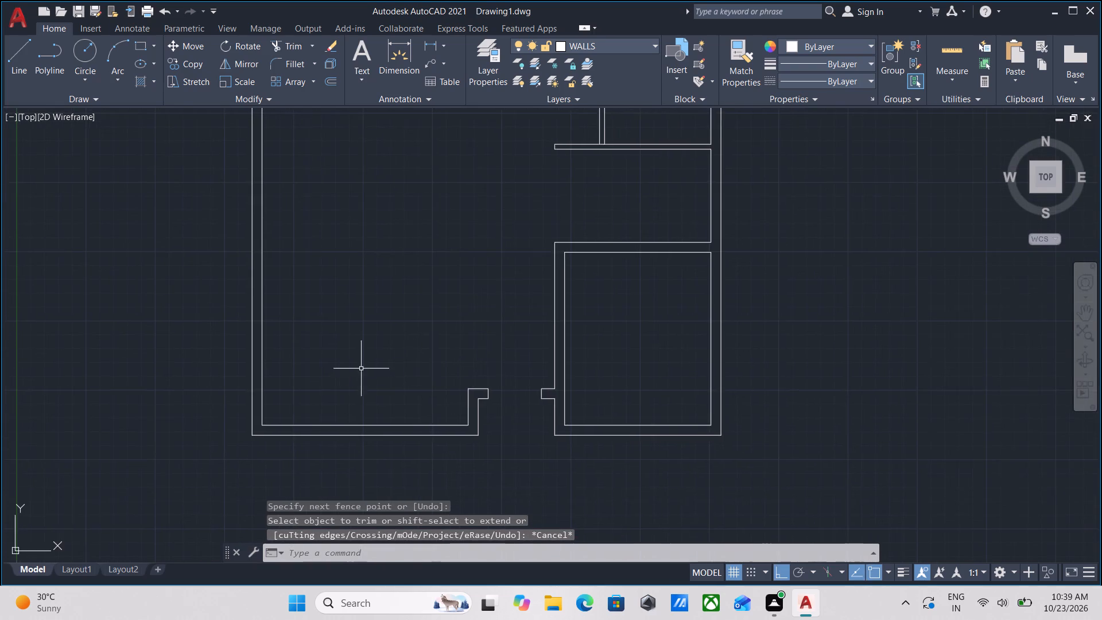
middle_drag(544, 339, 450, 382)
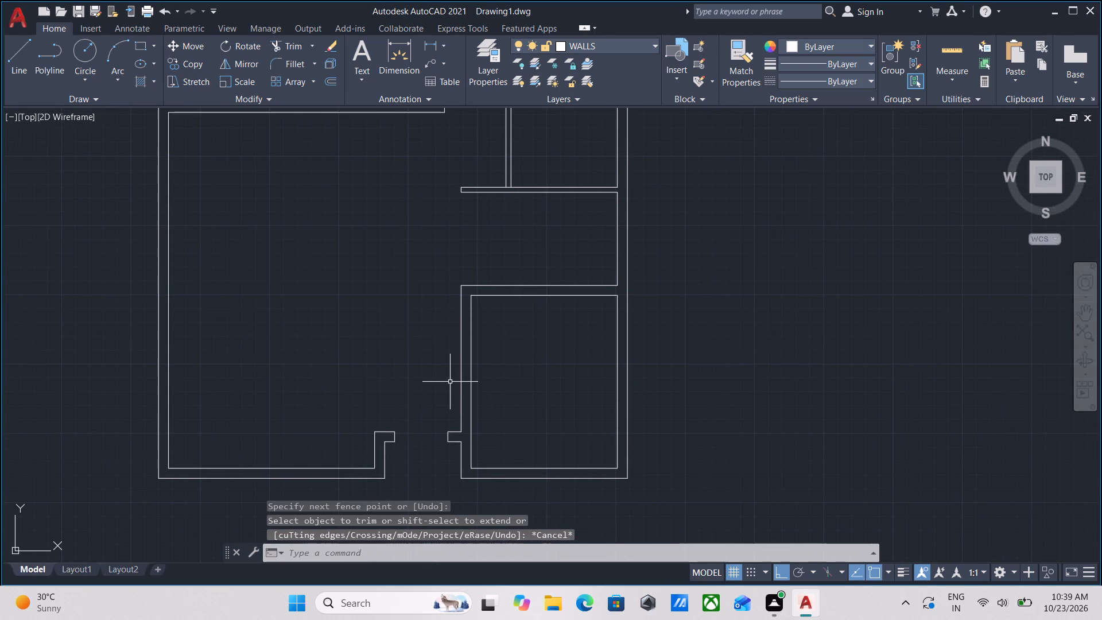
middle_drag(515, 382, 509, 511)
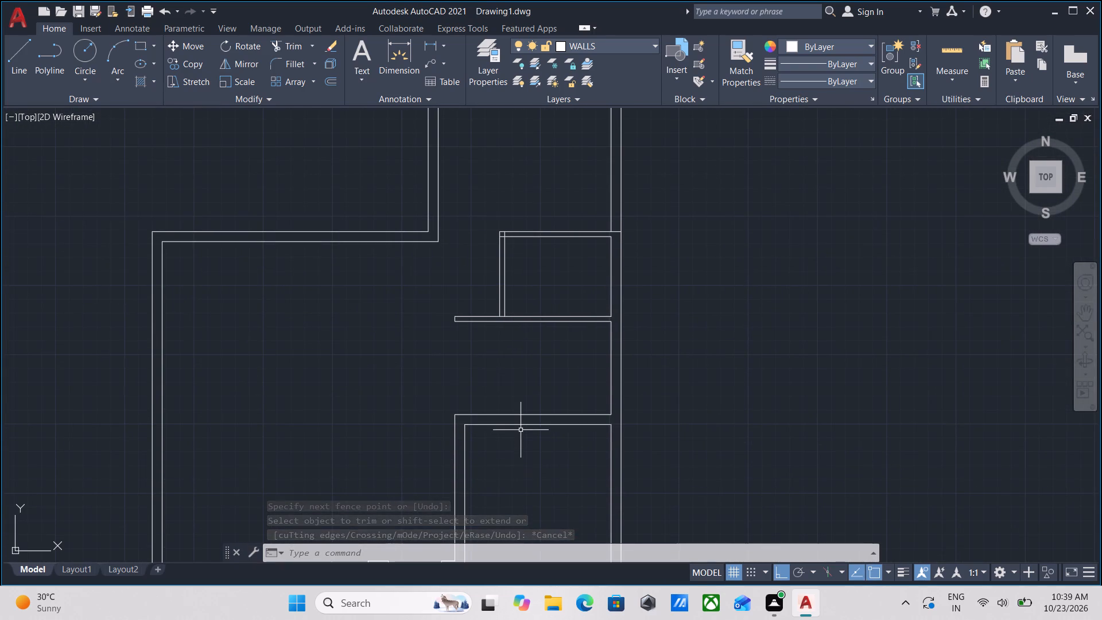
middle_drag(544, 390, 540, 490)
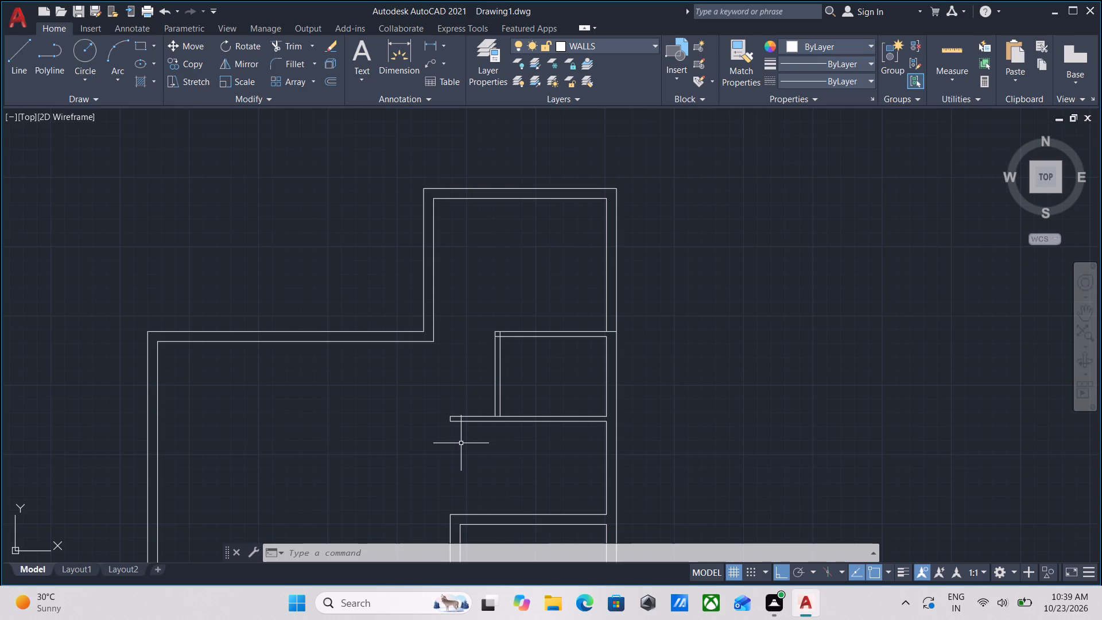
scroll(421, 432, down, 2)
middle_drag(421, 432, 468, 448)
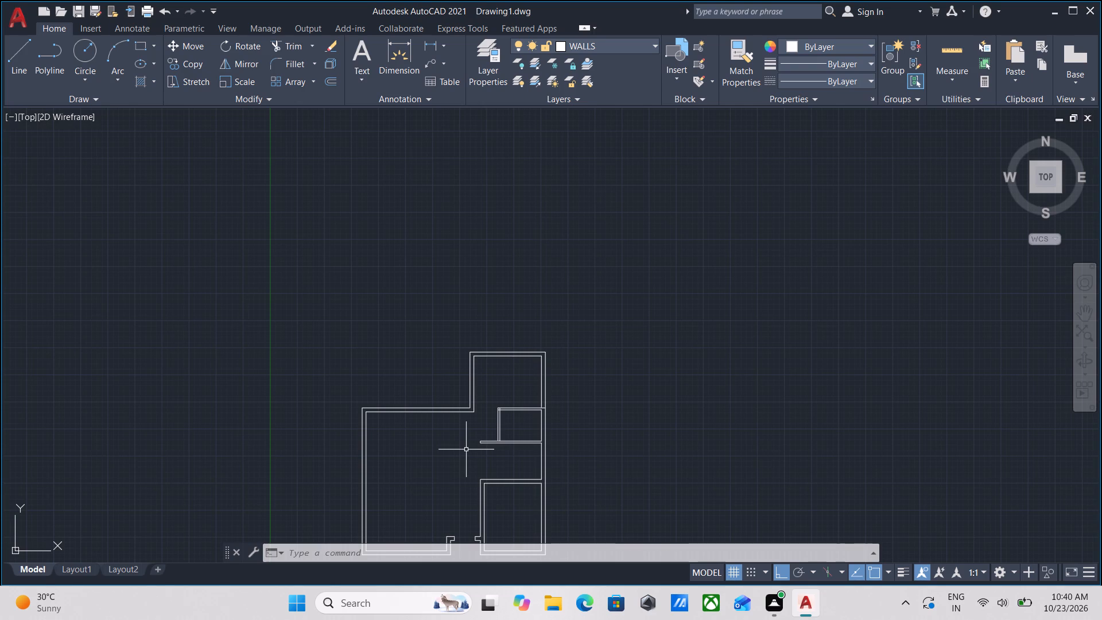
middle_drag(471, 492, 484, 388)
scroll(503, 357, up, 3)
middle_drag(508, 343, 422, 332)
middle_drag(552, 338, 478, 360)
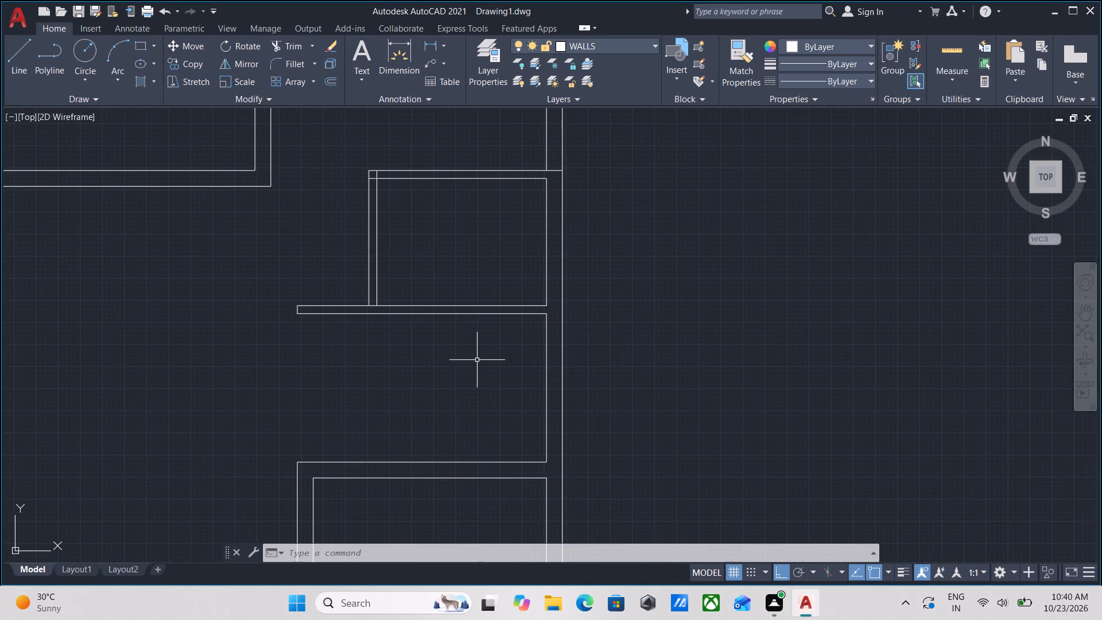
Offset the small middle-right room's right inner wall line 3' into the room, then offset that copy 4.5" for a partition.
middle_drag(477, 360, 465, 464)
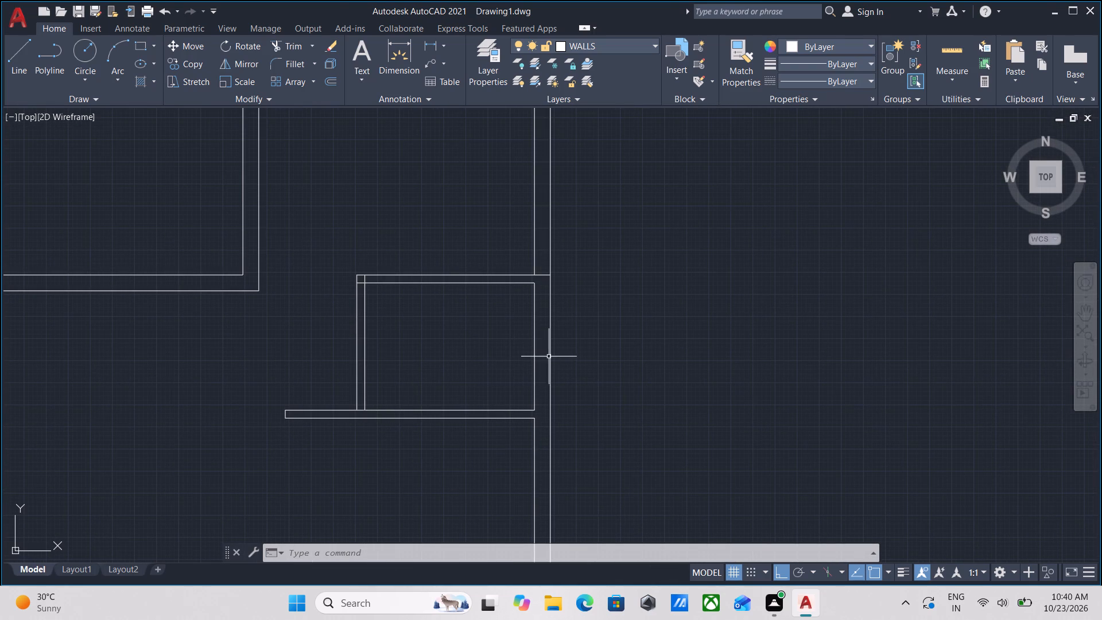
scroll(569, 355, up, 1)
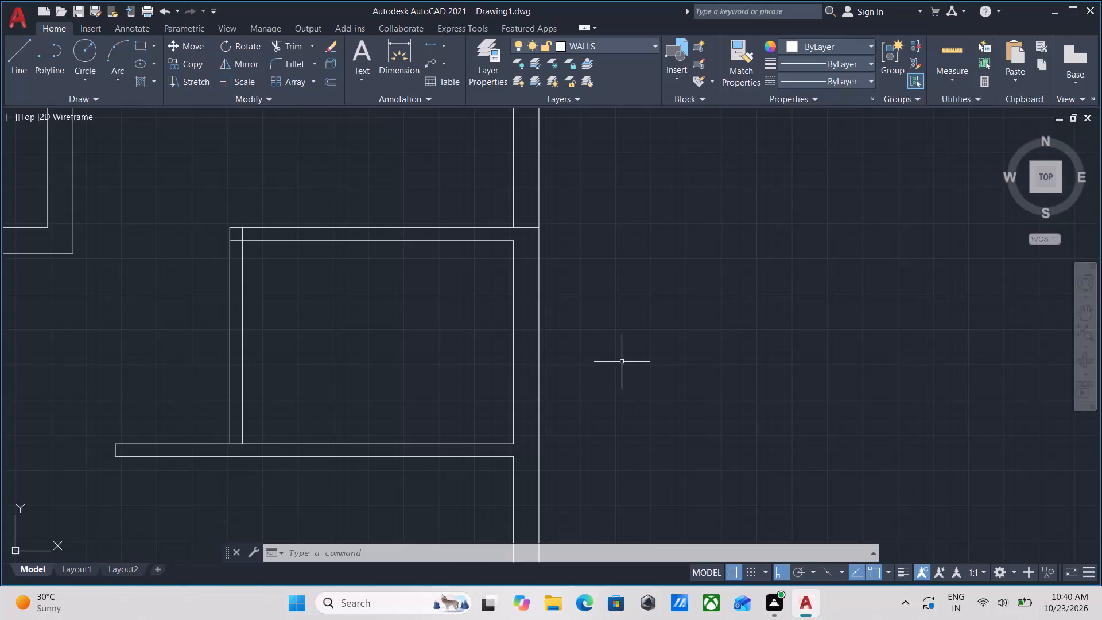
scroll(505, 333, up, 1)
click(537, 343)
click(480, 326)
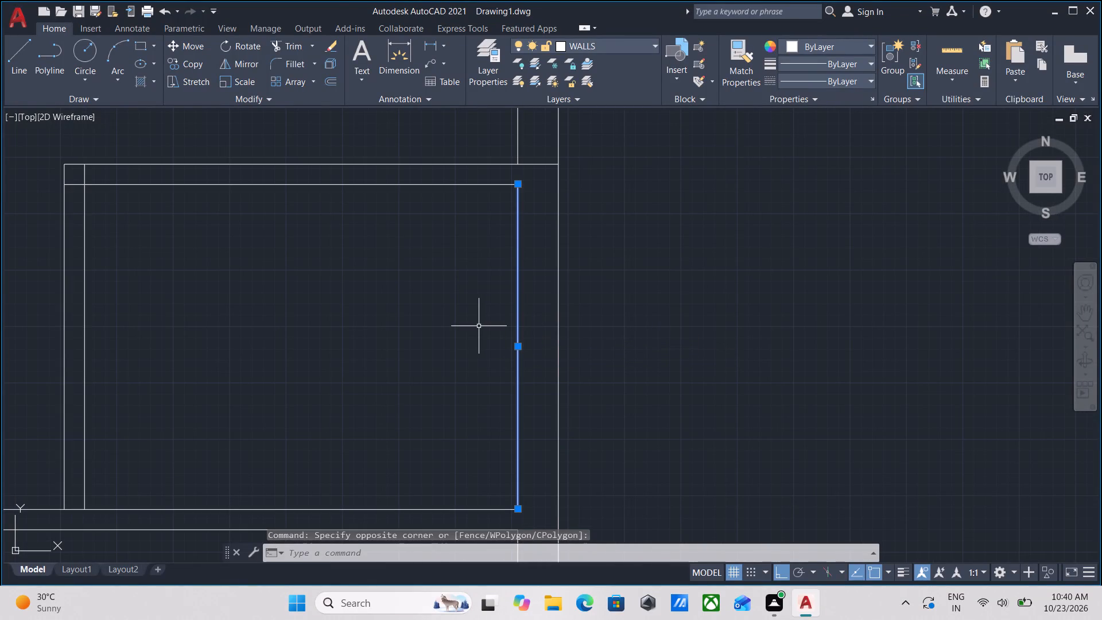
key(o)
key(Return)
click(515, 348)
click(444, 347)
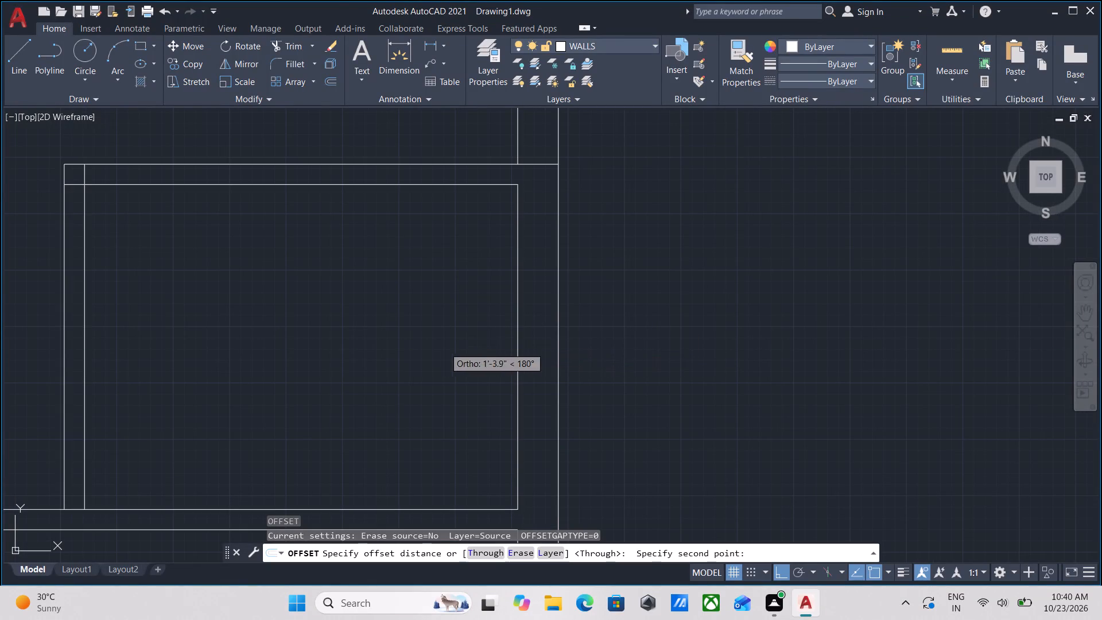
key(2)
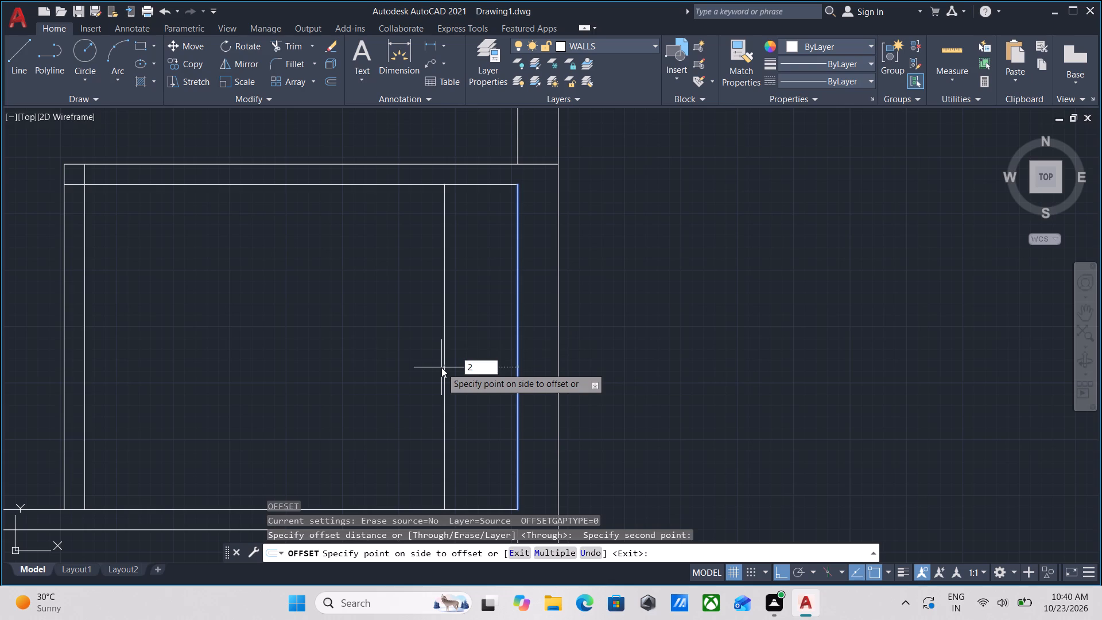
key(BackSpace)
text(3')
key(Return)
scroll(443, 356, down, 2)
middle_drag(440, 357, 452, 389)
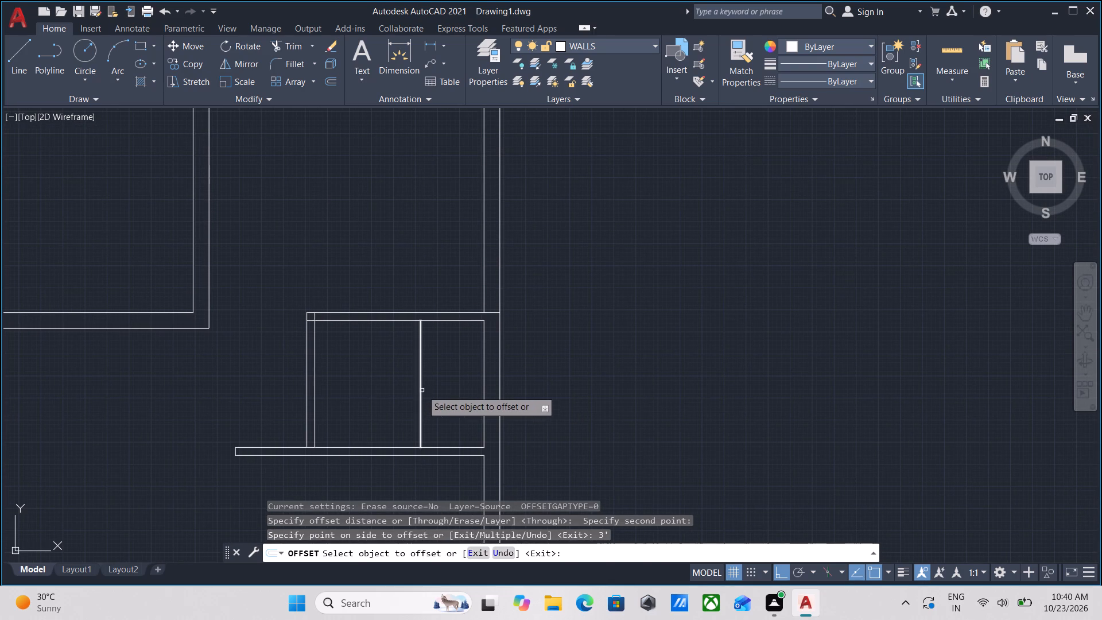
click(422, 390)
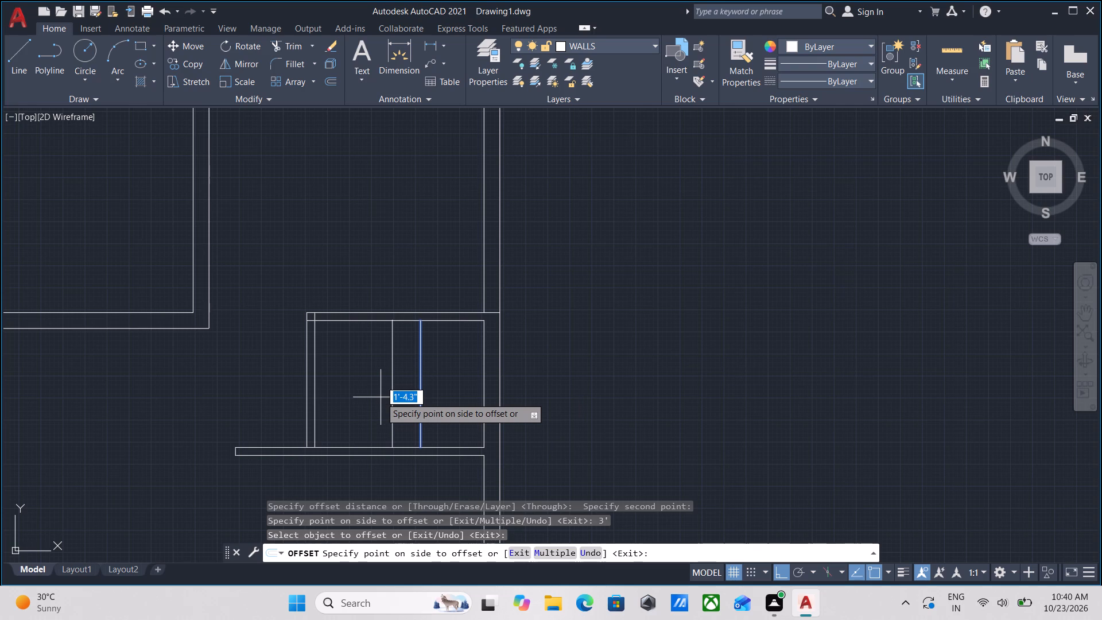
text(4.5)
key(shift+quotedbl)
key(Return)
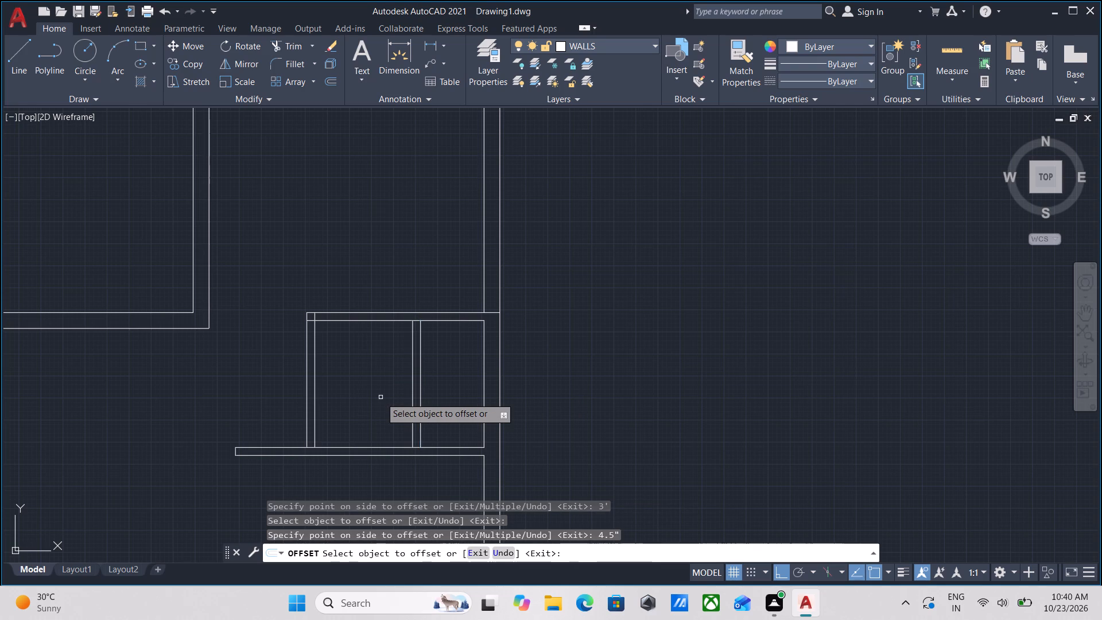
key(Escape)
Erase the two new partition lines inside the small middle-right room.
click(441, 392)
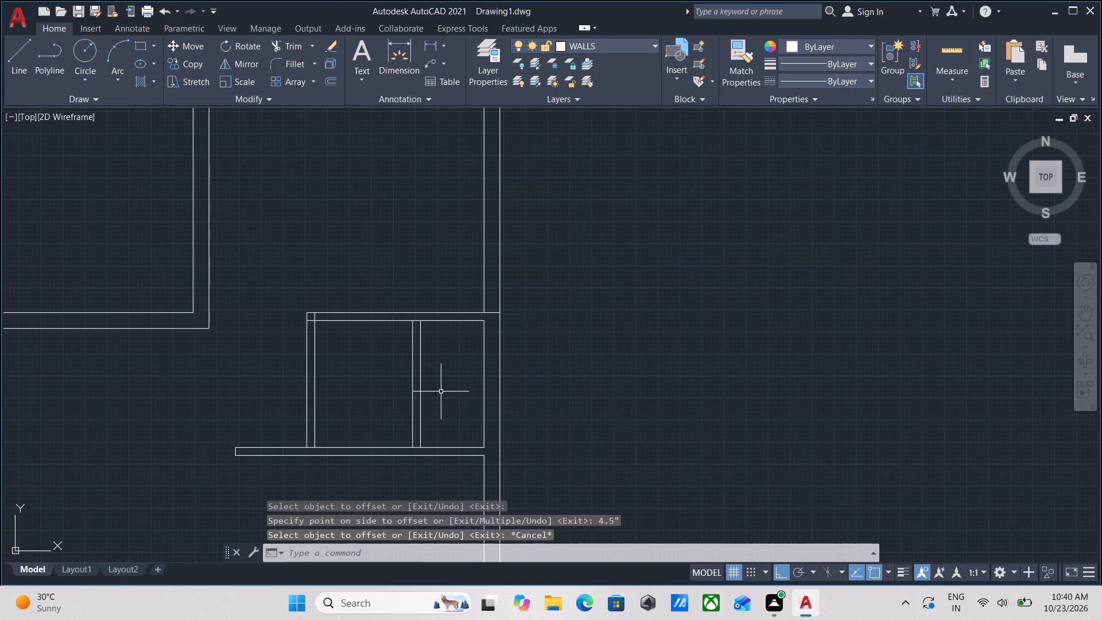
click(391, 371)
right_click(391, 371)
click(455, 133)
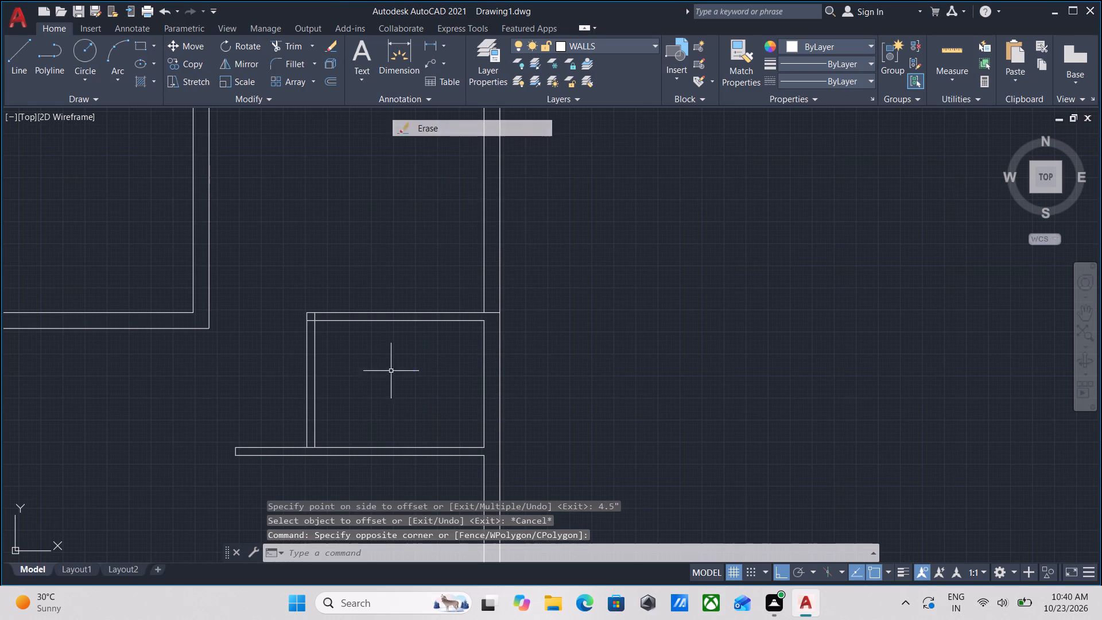
Offset the small room's right inner wall line 2' into the room, then offset the copy 4.5" to form a partition wall.
click(488, 382)
click(468, 367)
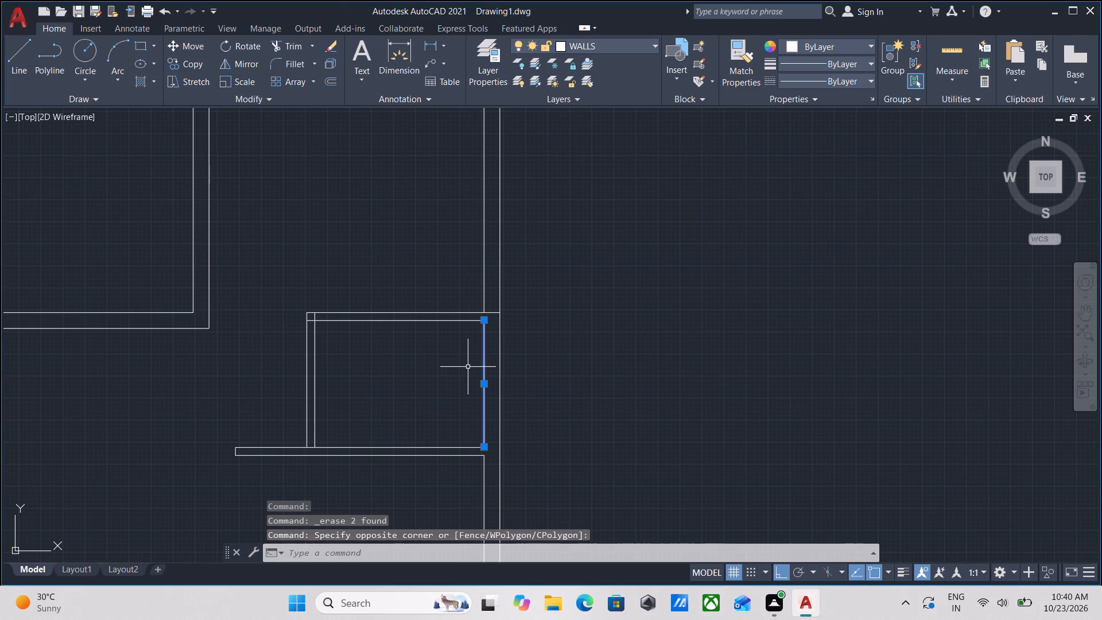
key(o)
key(Return)
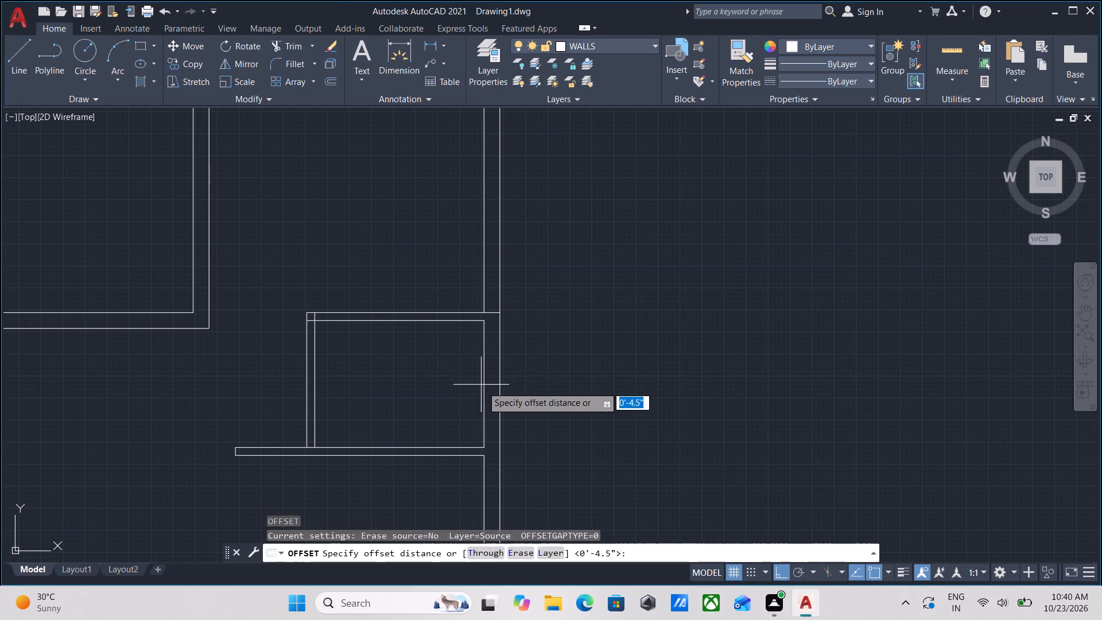
click(486, 388)
click(453, 388)
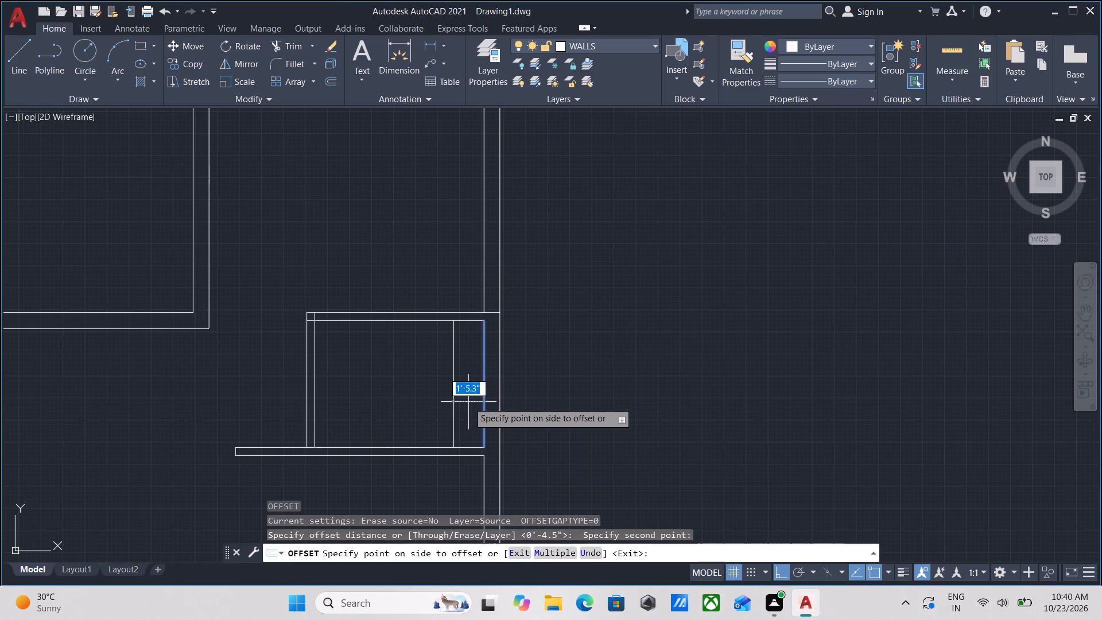
text(2')
key(Return)
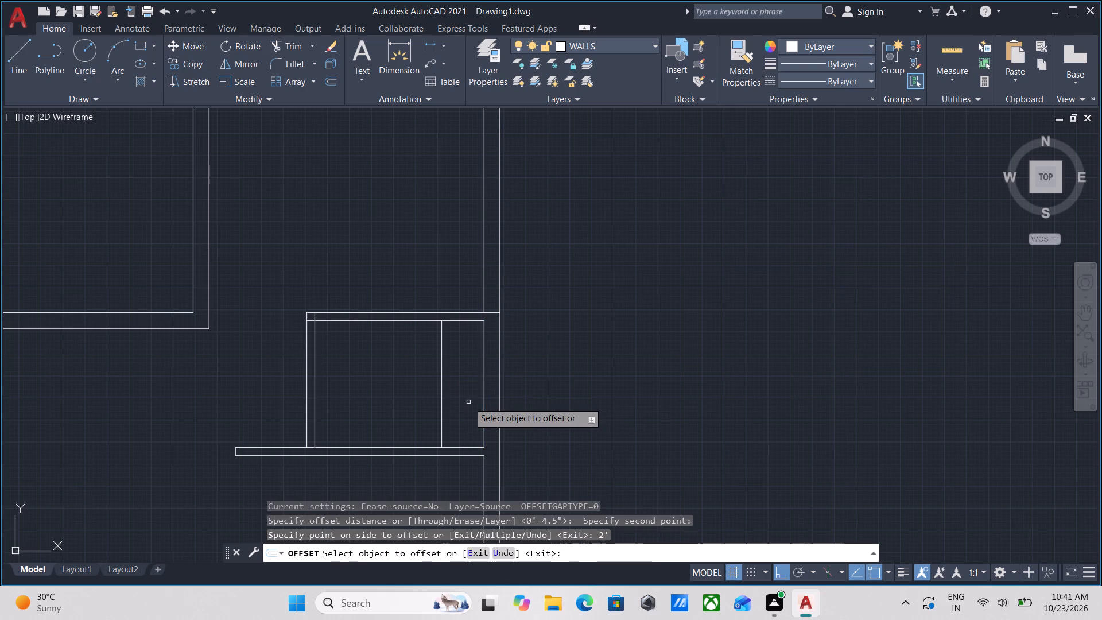
click(438, 403)
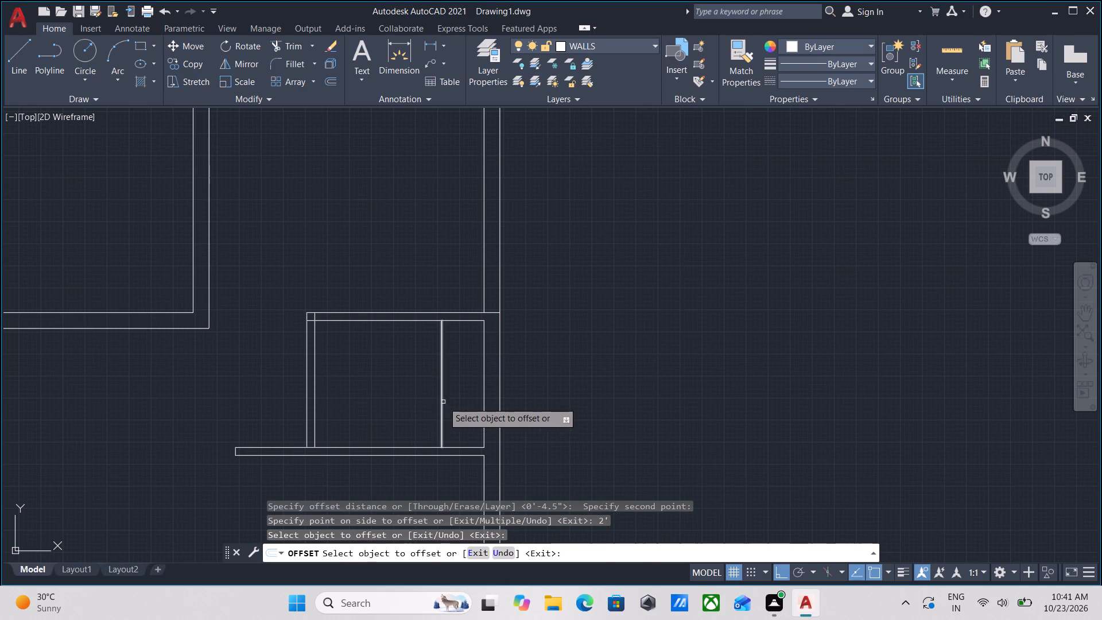
click(444, 402)
text(4.5)
key(shift+quotedbl)
key(Return)
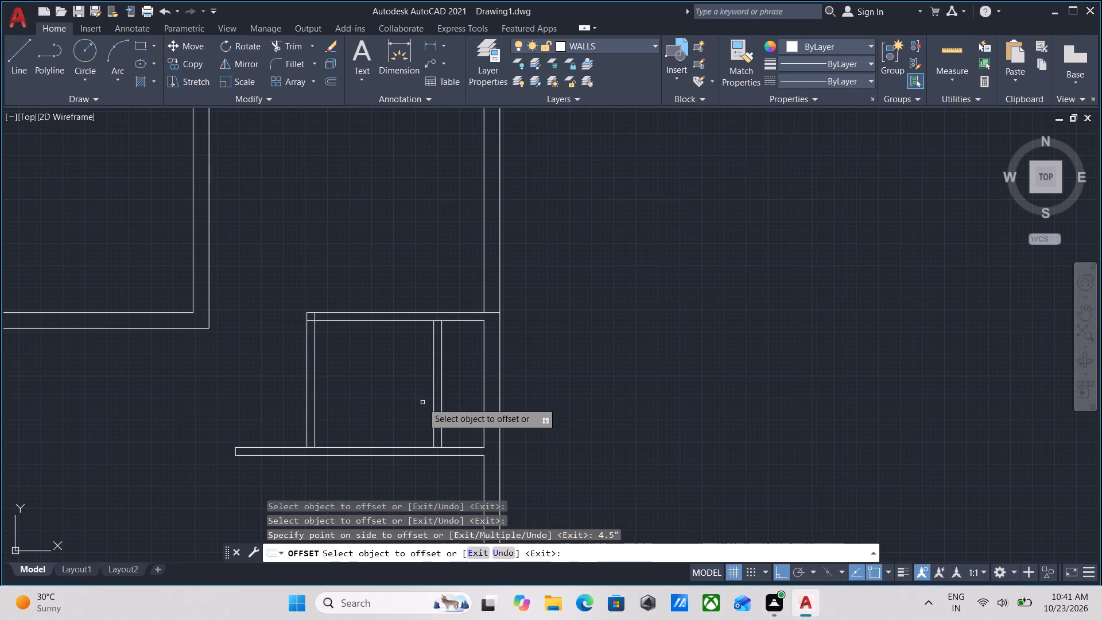
scroll(447, 358, up, 2)
scroll(436, 360, down, 3)
middle_drag(373, 354, 391, 400)
scroll(391, 401, up, 2)
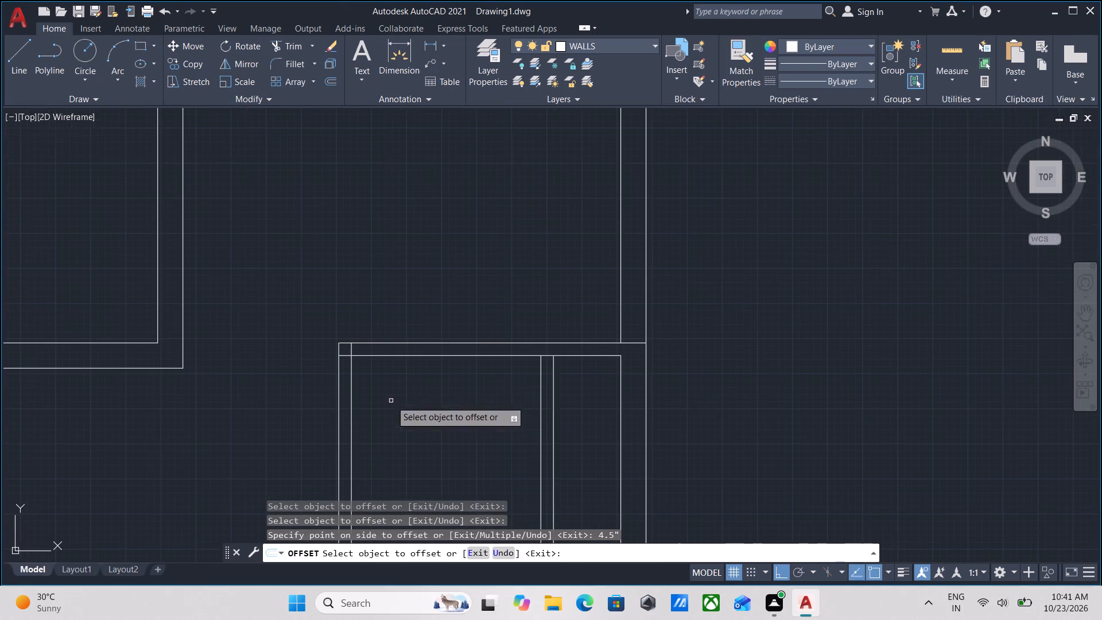
key(Escape)
Trim the overlapping wall lines at the small room's top-left corner.
text(TR)
key(Return)
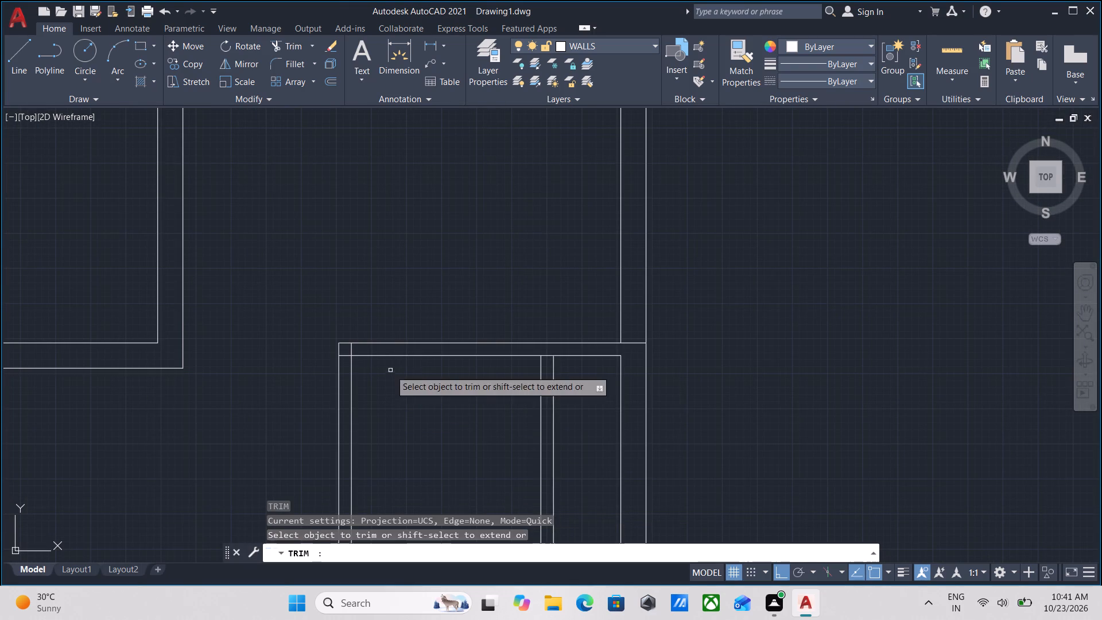
scroll(351, 320, up, 2)
click(358, 382)
click(338, 389)
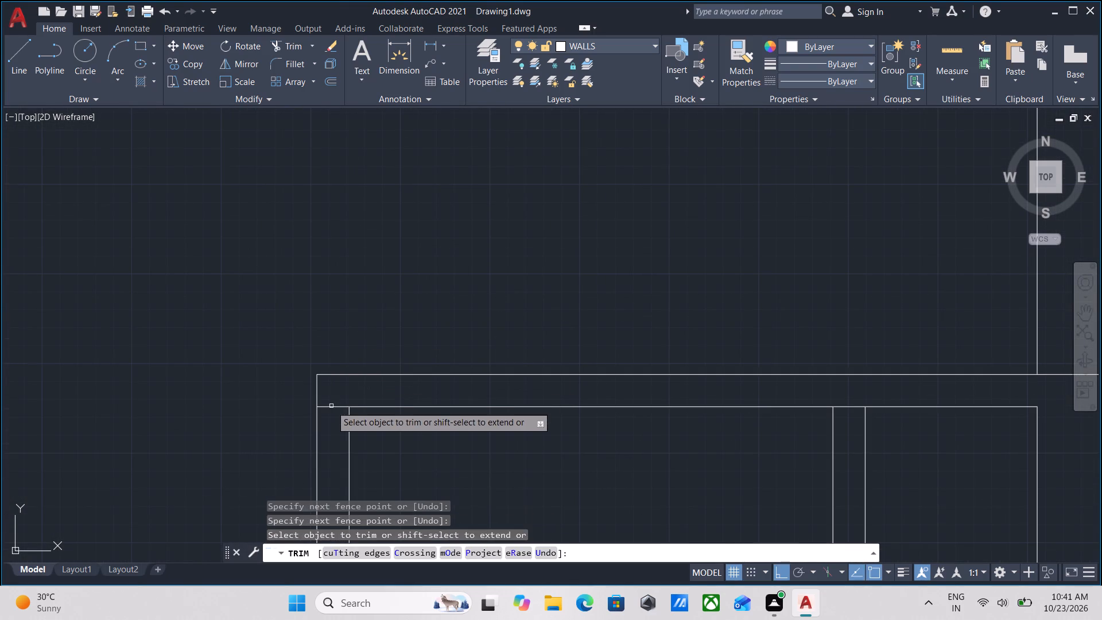
click(335, 400)
click(335, 417)
key(Escape)
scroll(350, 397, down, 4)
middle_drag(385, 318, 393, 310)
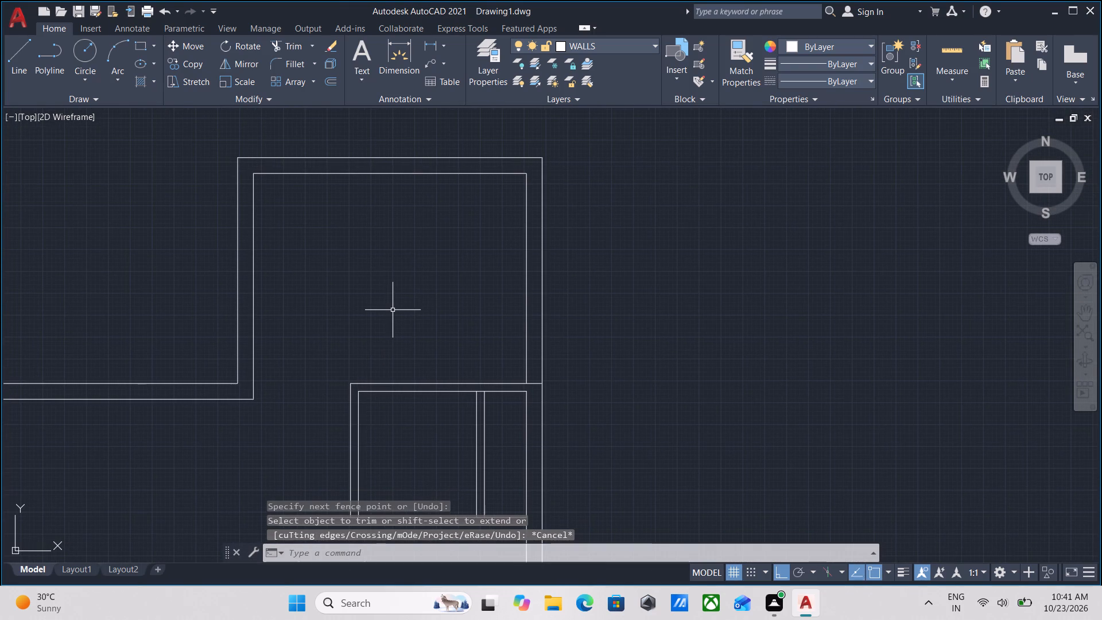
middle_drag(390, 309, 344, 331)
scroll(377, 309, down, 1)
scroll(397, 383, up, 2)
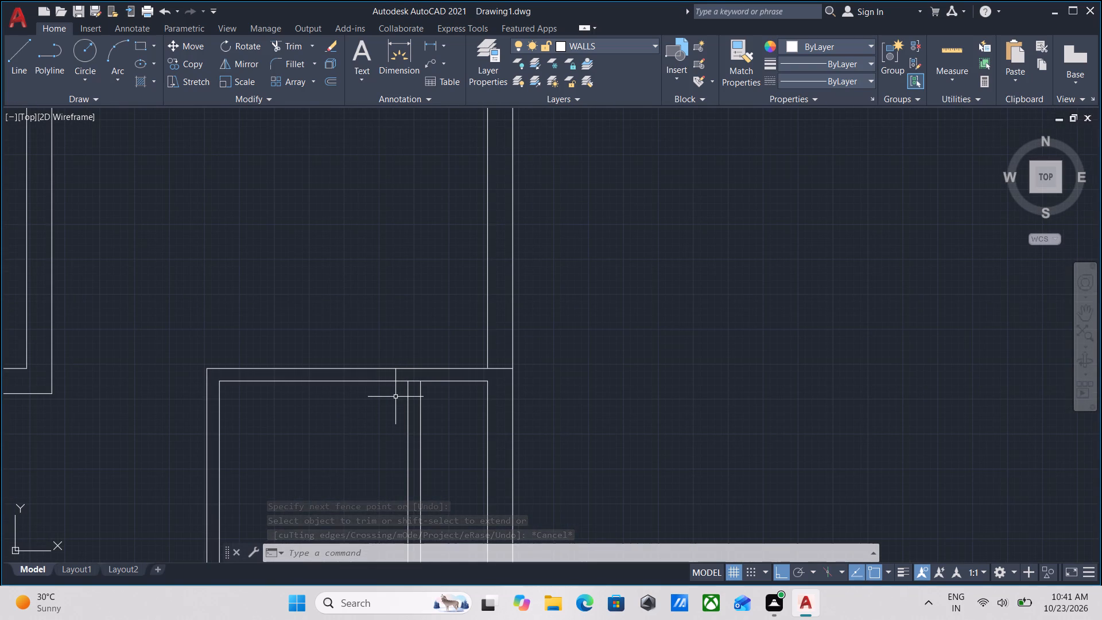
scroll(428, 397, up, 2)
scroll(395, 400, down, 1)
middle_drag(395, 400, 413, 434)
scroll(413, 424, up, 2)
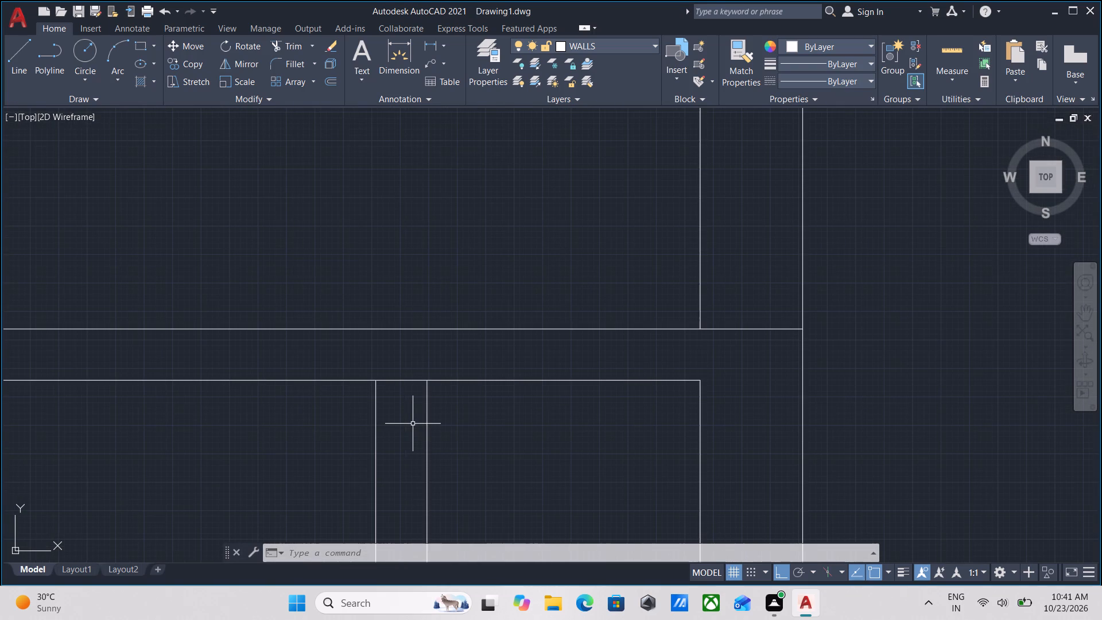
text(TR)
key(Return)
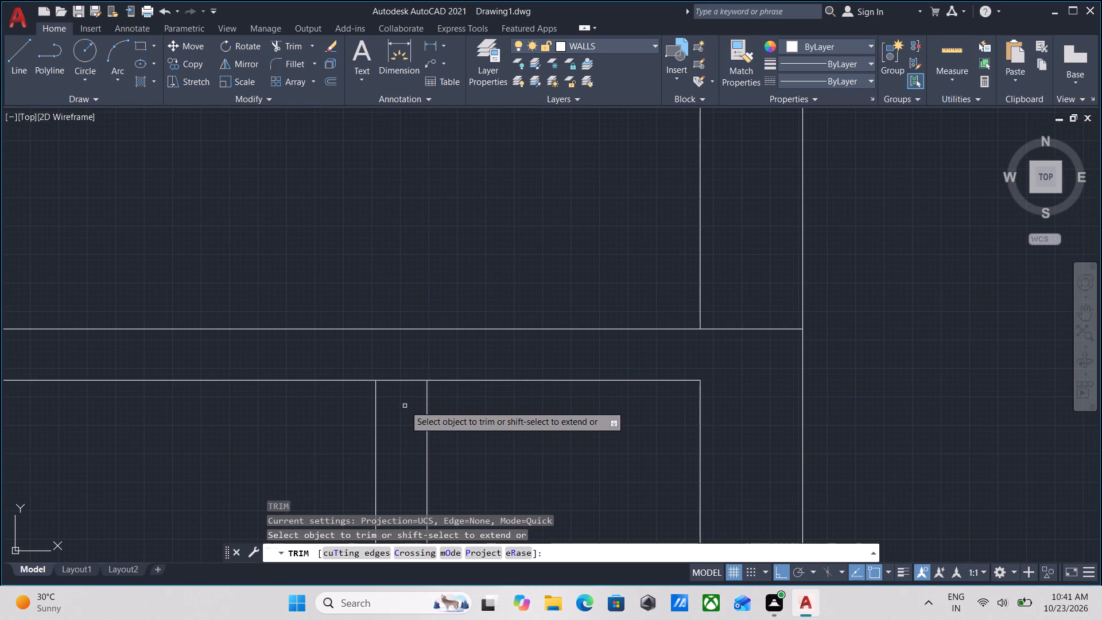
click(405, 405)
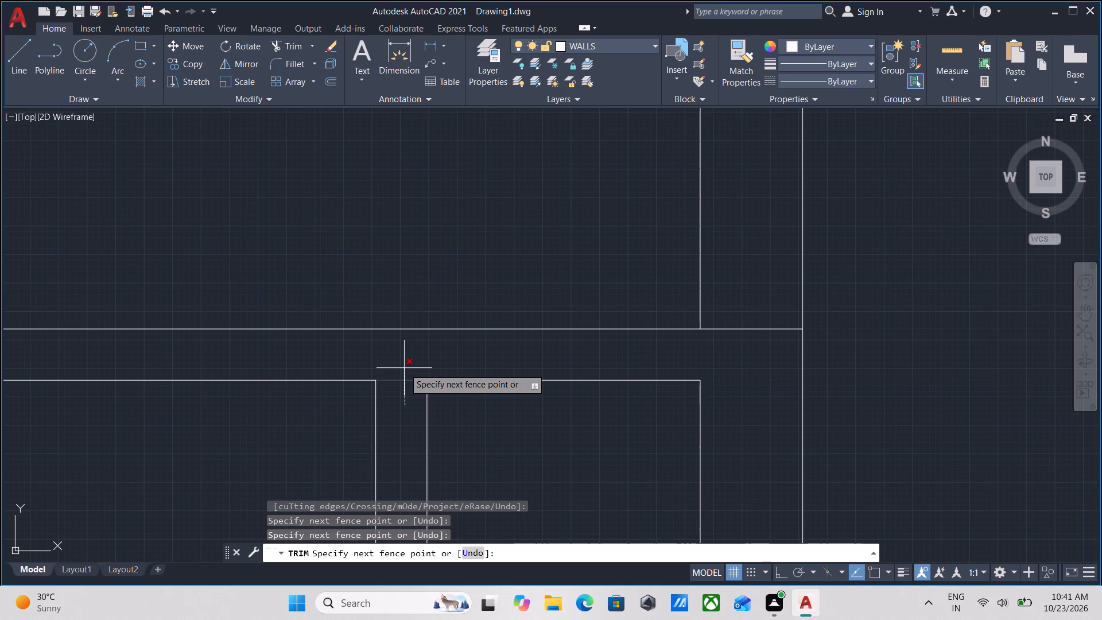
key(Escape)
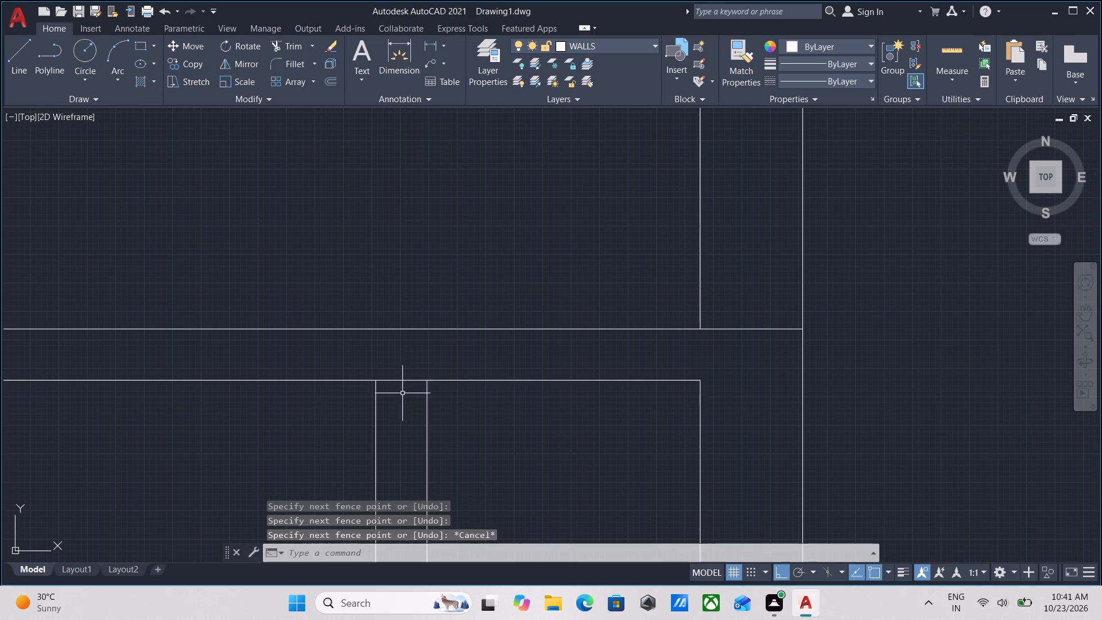
Extend both partition lines in the small room up to the outer line of its top wall.
scroll(401, 396, down, 1)
middle_drag(401, 396, 409, 398)
key(e)
key(x)
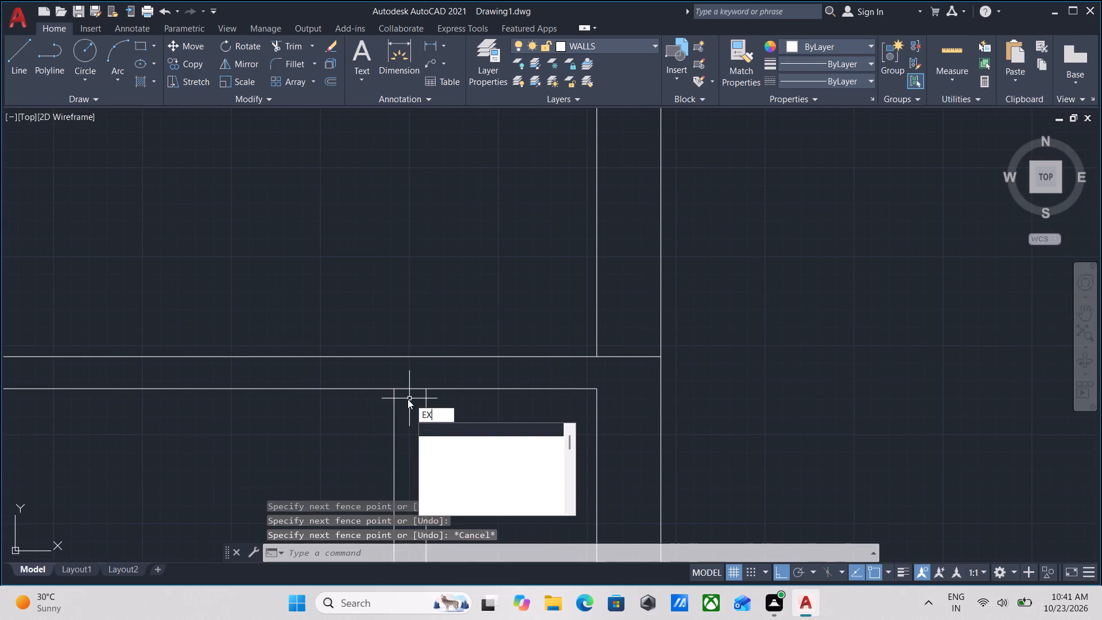
key(Return)
click(394, 401)
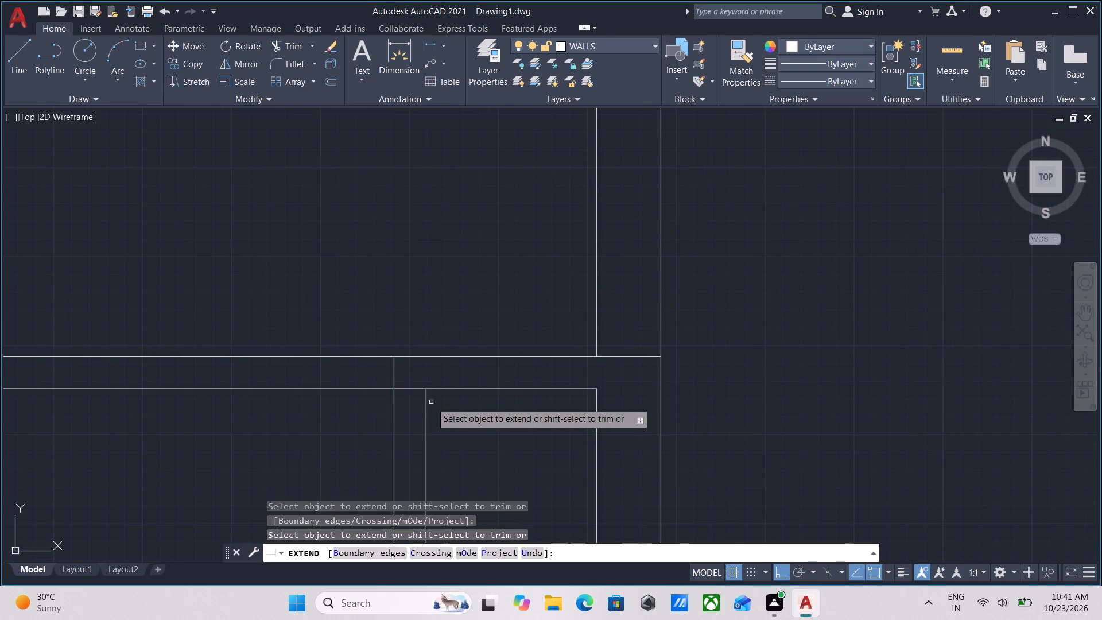
click(426, 403)
key(Escape)
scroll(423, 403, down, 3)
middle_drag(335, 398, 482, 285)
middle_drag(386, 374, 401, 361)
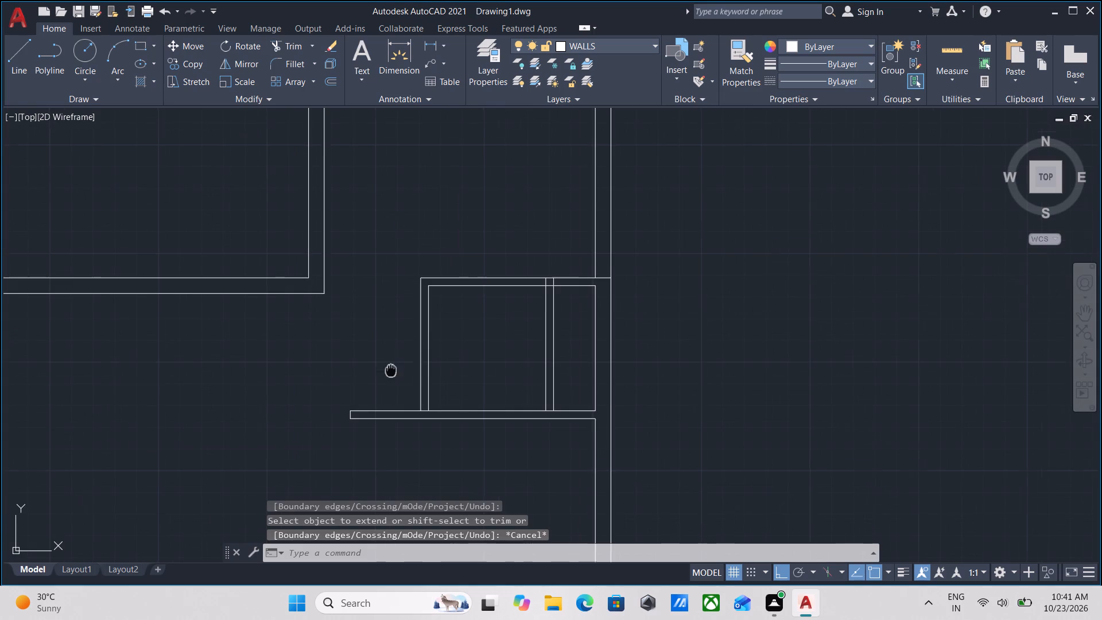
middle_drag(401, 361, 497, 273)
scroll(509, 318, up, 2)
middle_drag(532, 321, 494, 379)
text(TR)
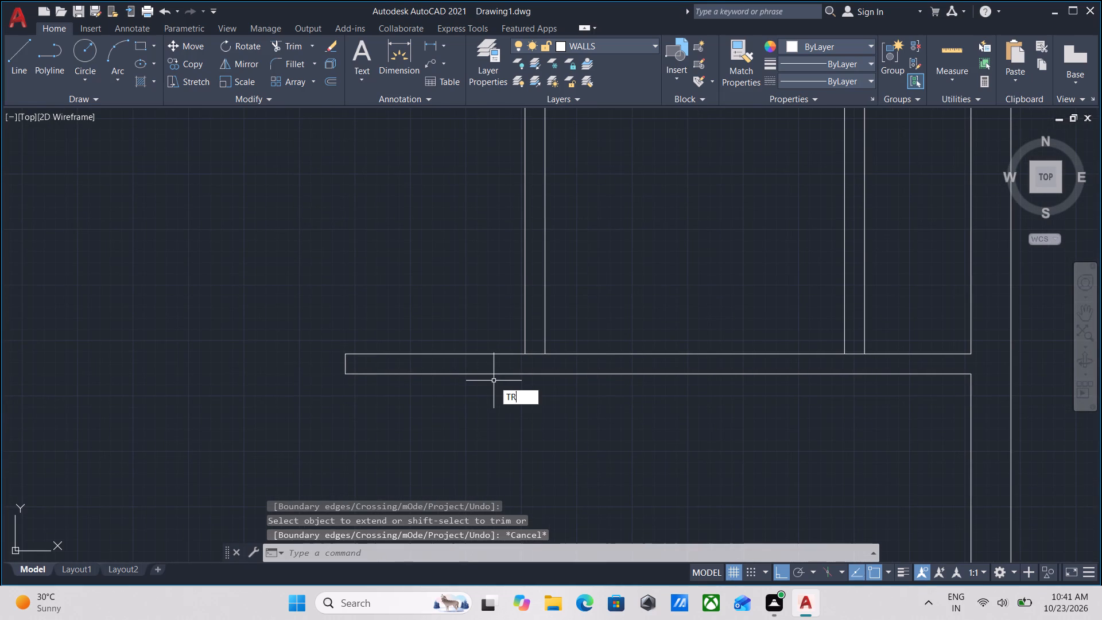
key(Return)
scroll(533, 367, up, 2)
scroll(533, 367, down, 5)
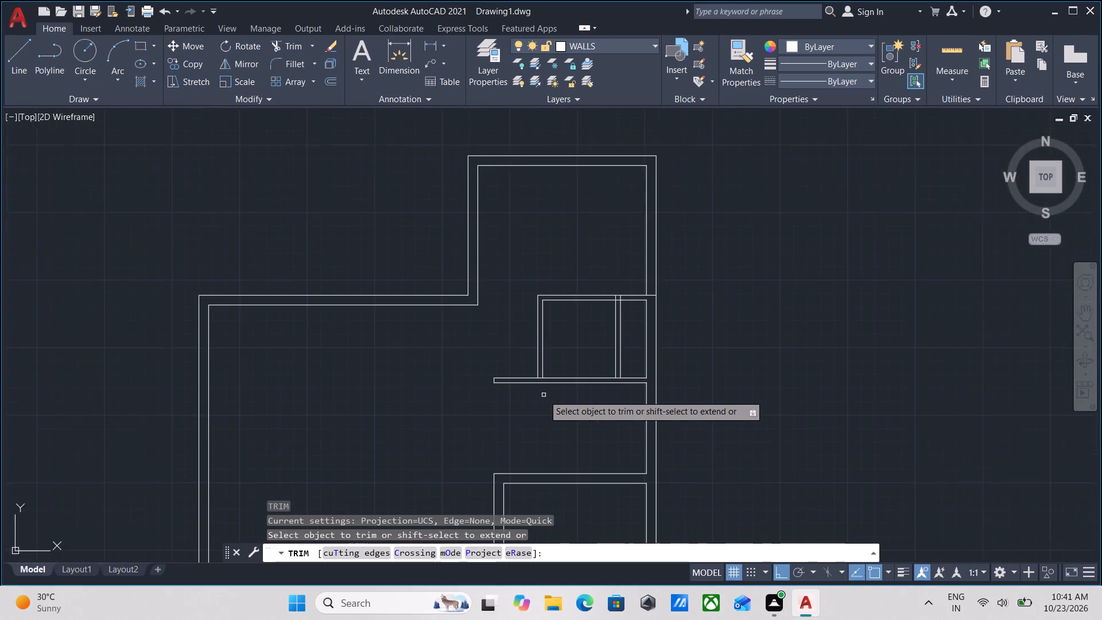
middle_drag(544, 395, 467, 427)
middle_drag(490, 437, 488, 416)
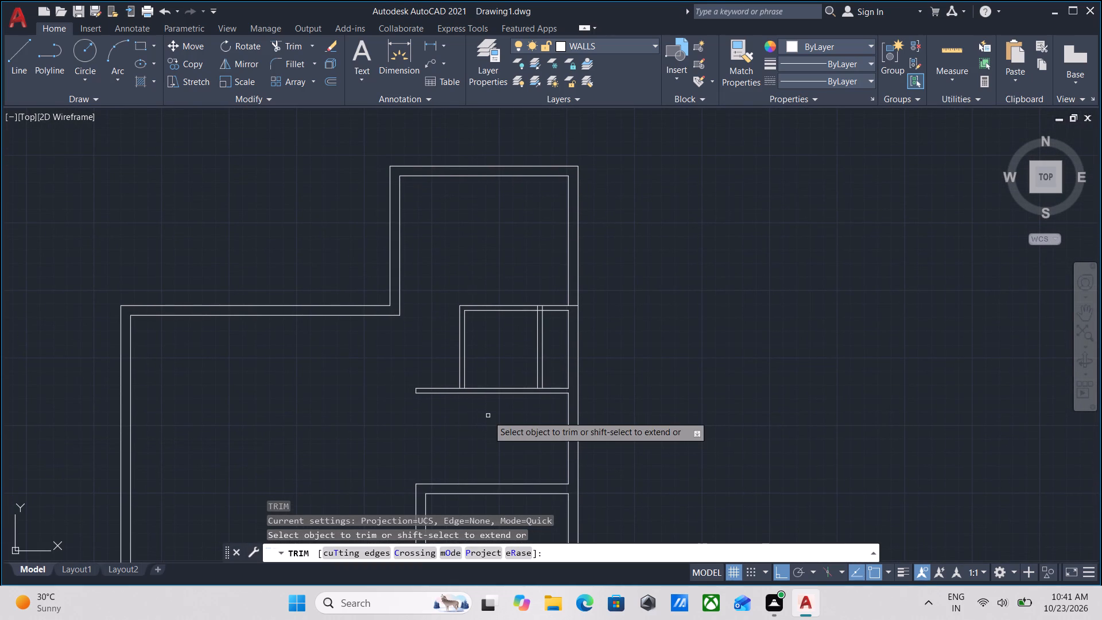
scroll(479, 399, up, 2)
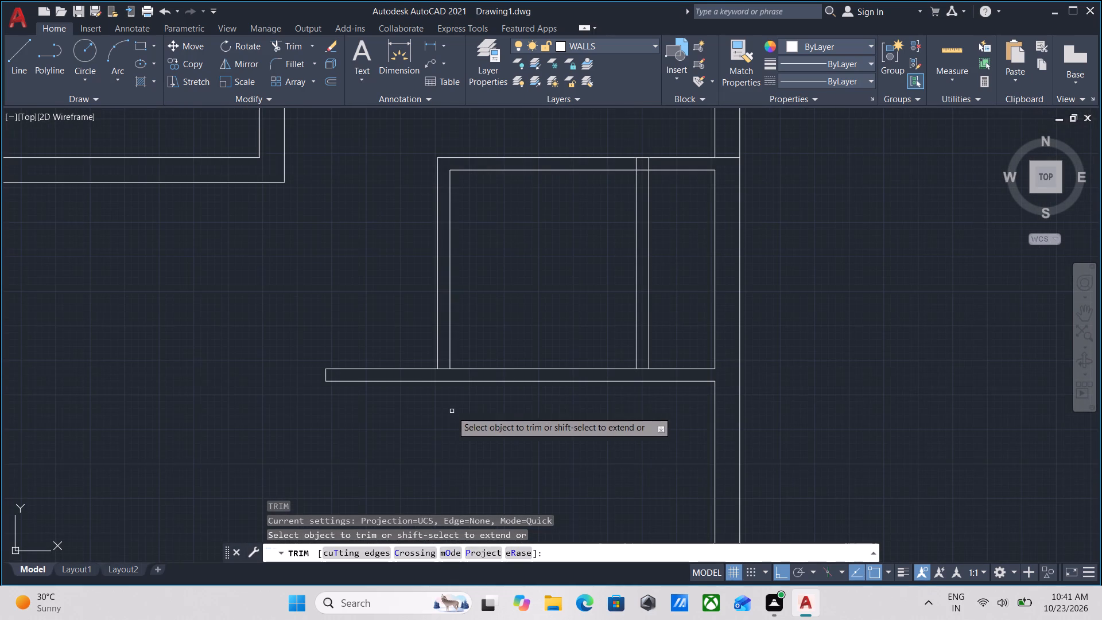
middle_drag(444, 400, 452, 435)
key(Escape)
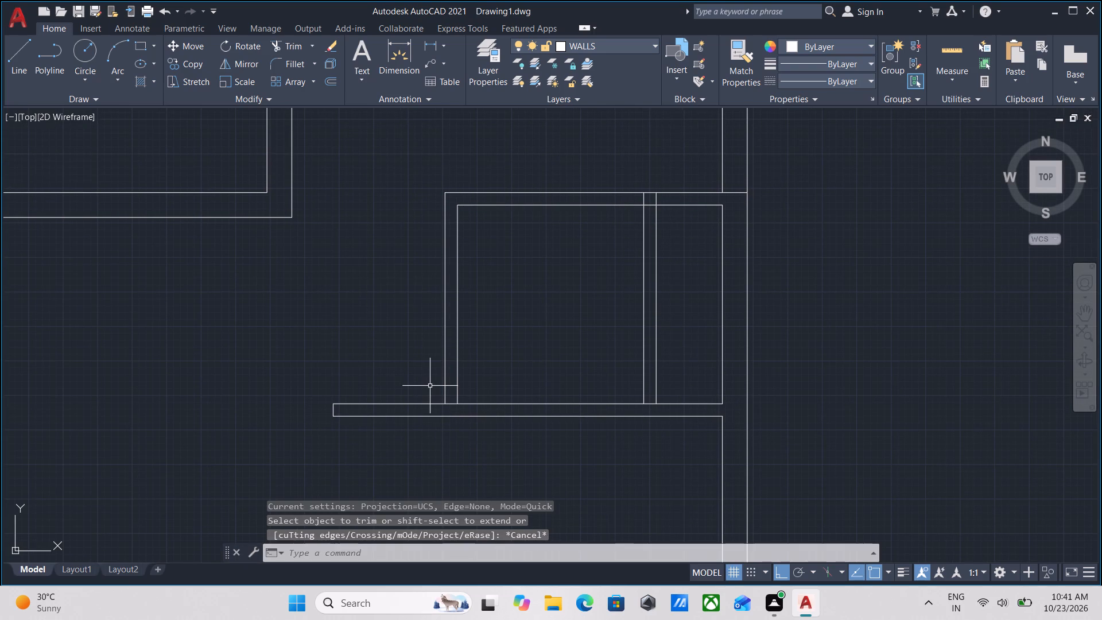
Extend both left wall lines of the small middle-right room down to the lower line of its bottom wall.
text(EX)
key(Return)
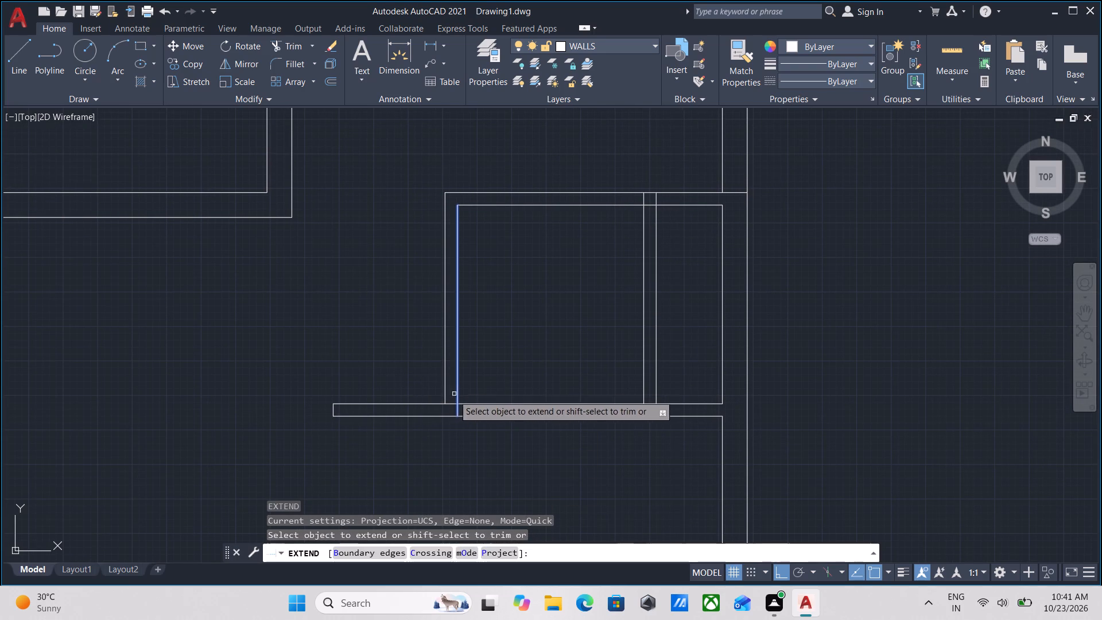
click(446, 397)
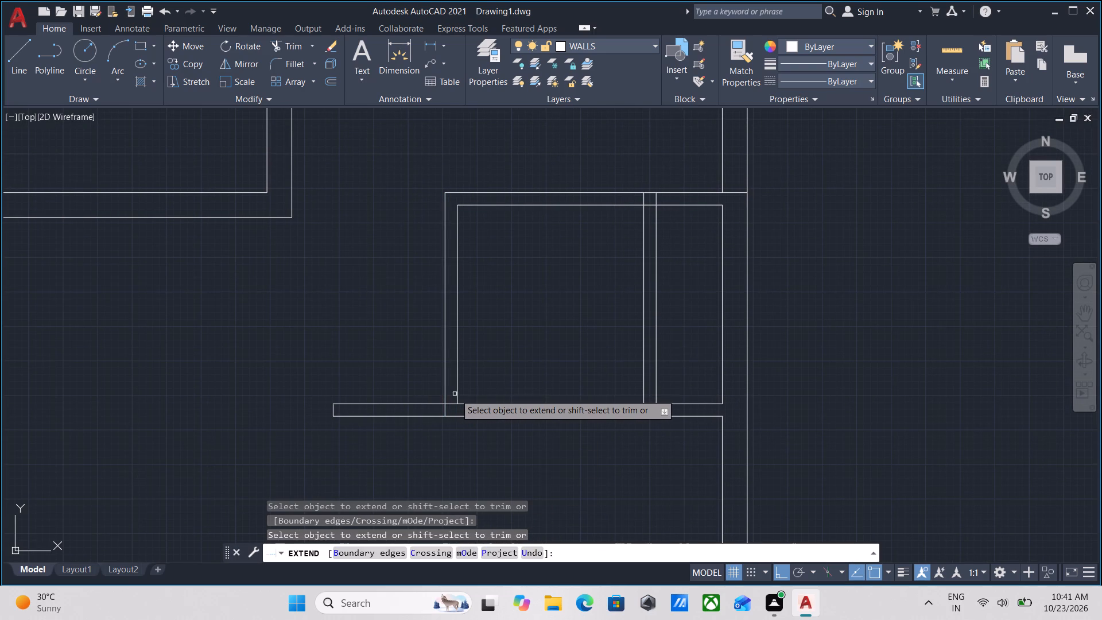
click(457, 393)
key(Escape)
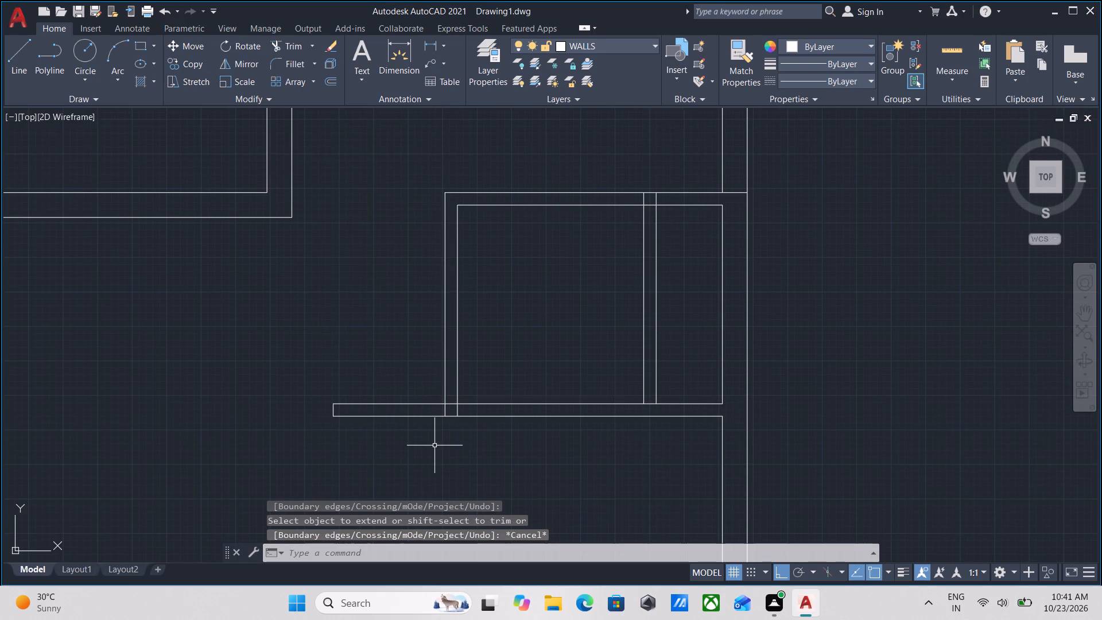
Trim the bottom wall lines projecting past the small room's left wall and erase the leftover short end line.
text(TR)
key(Return)
click(418, 433)
click(418, 373)
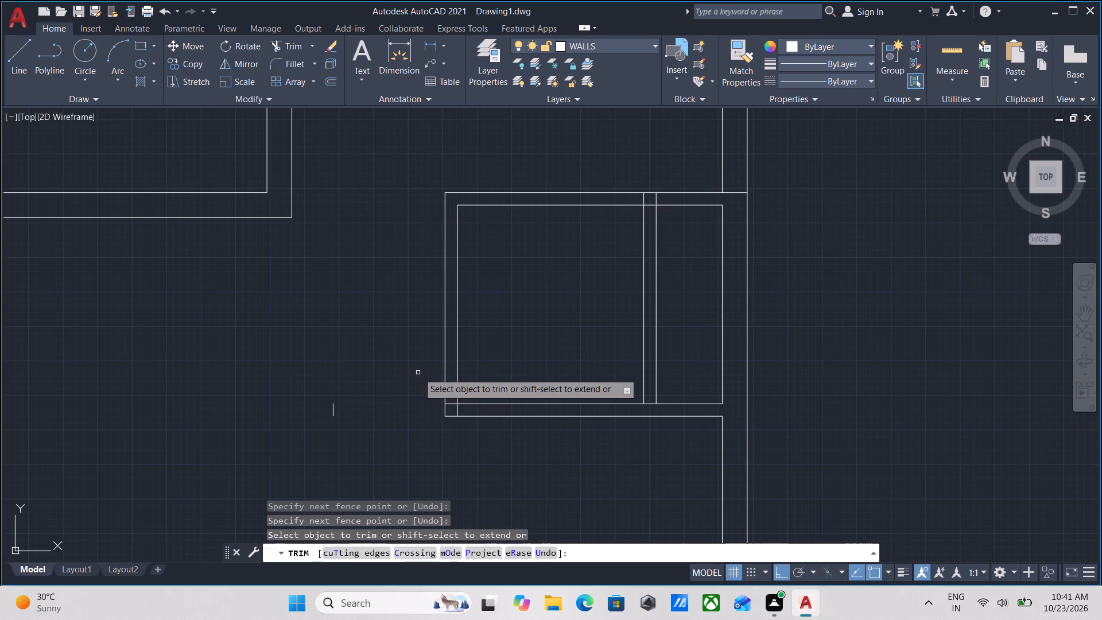
key(Escape)
click(367, 407)
click(307, 414)
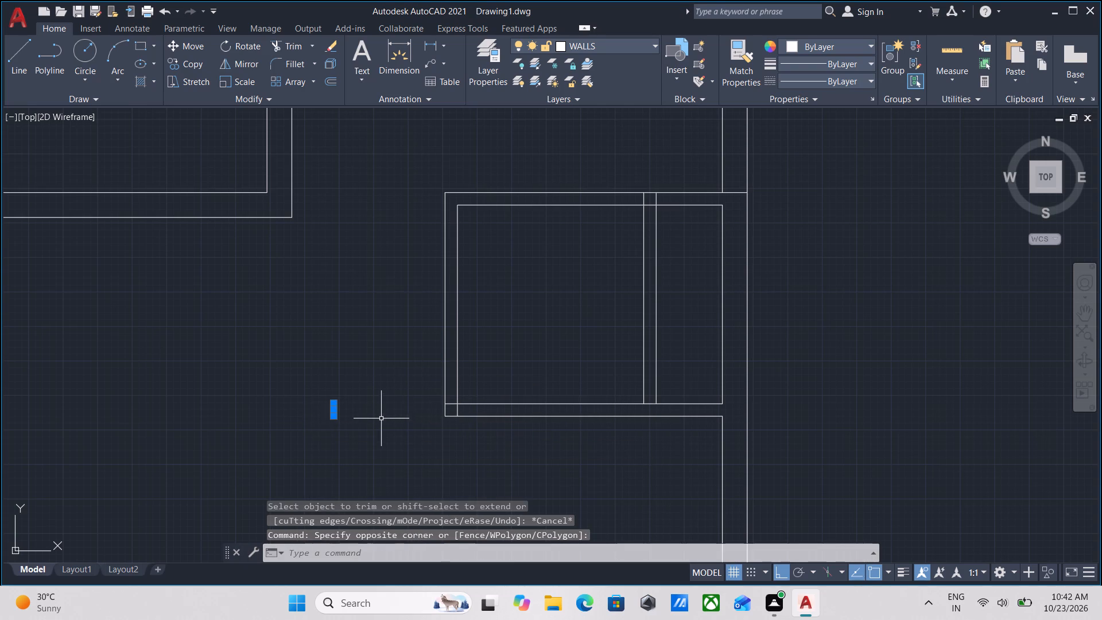
right_click(374, 417)
click(435, 156)
Examine the overall plan and the spaces above and below the small middle-right room.
scroll(481, 332, down, 3)
middle_drag(484, 370, 506, 317)
middle_drag(461, 421, 558, 405)
middle_drag(486, 394, 486, 424)
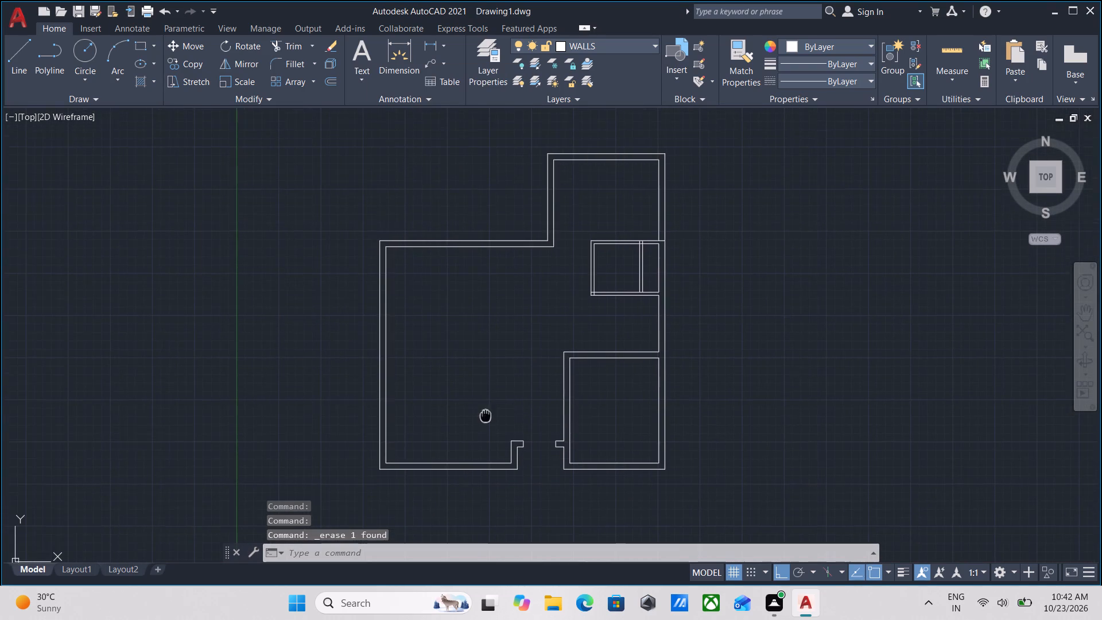
middle_drag(486, 424, 482, 452)
middle_drag(453, 409, 389, 440)
scroll(554, 418, up, 2)
middle_drag(584, 369, 575, 380)
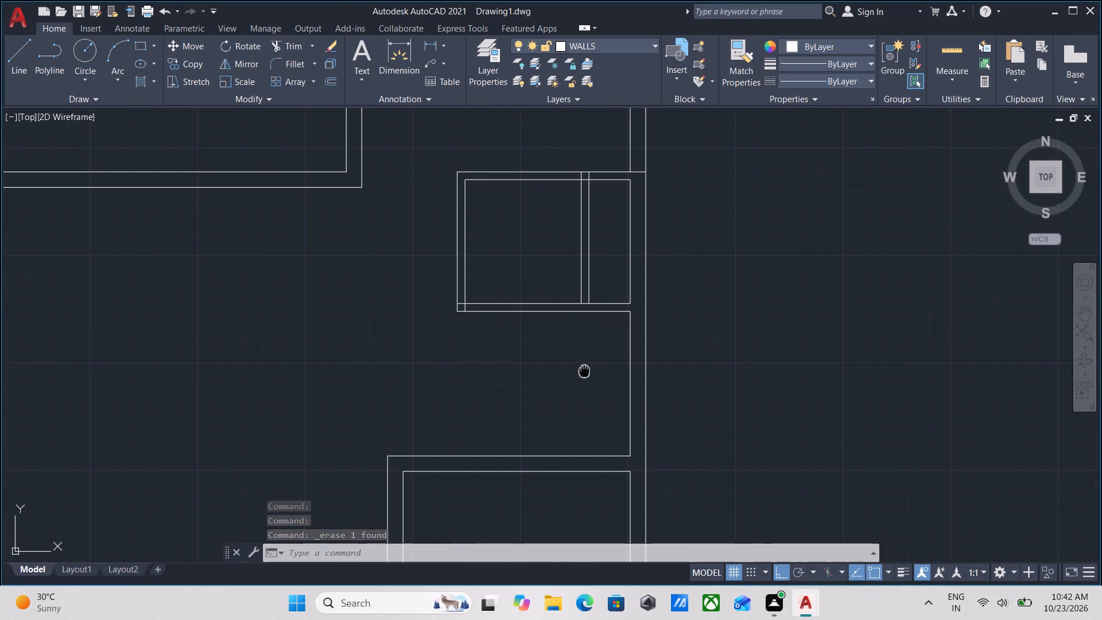
middle_drag(575, 380, 526, 440)
middle_drag(483, 431, 502, 561)
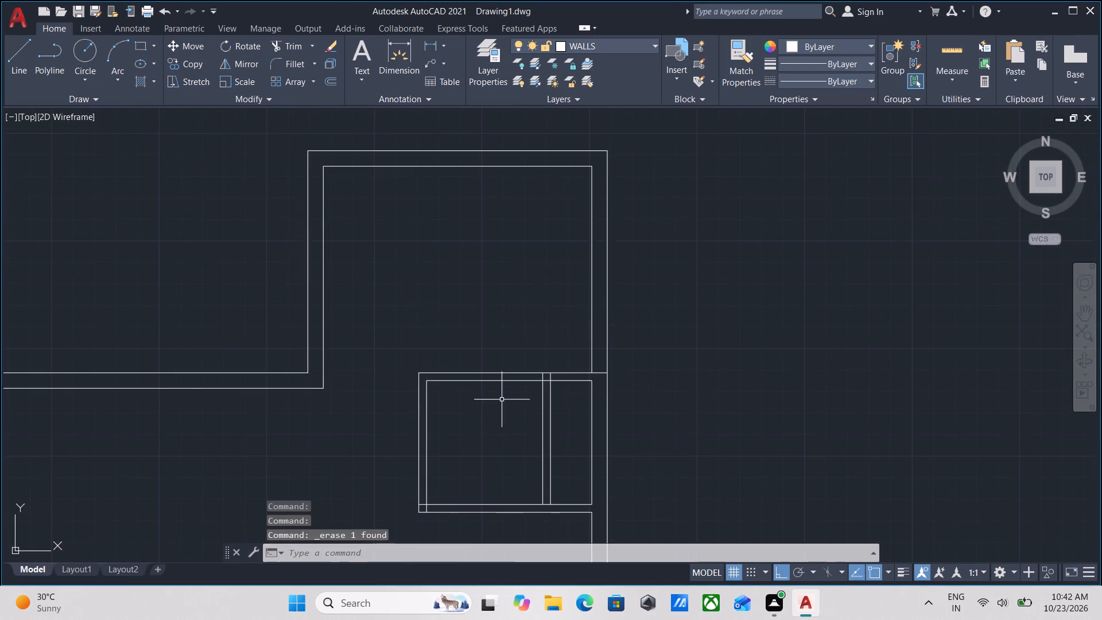
middle_drag(502, 400, 506, 563)
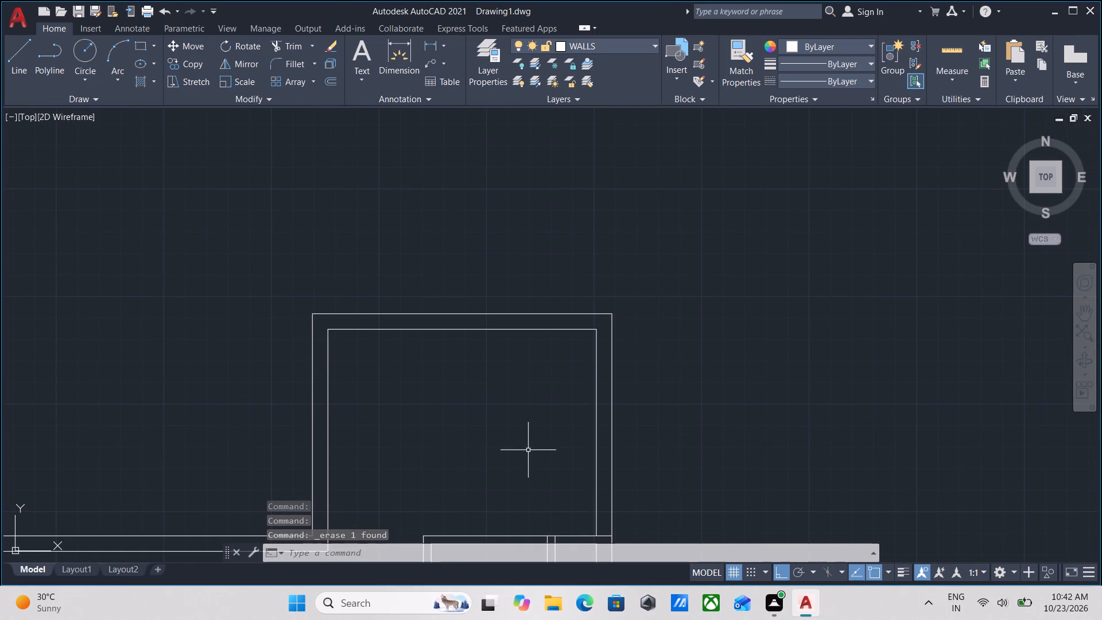
scroll(528, 450, down, 2)
middle_drag(528, 450, 532, 349)
scroll(536, 417, up, 2)
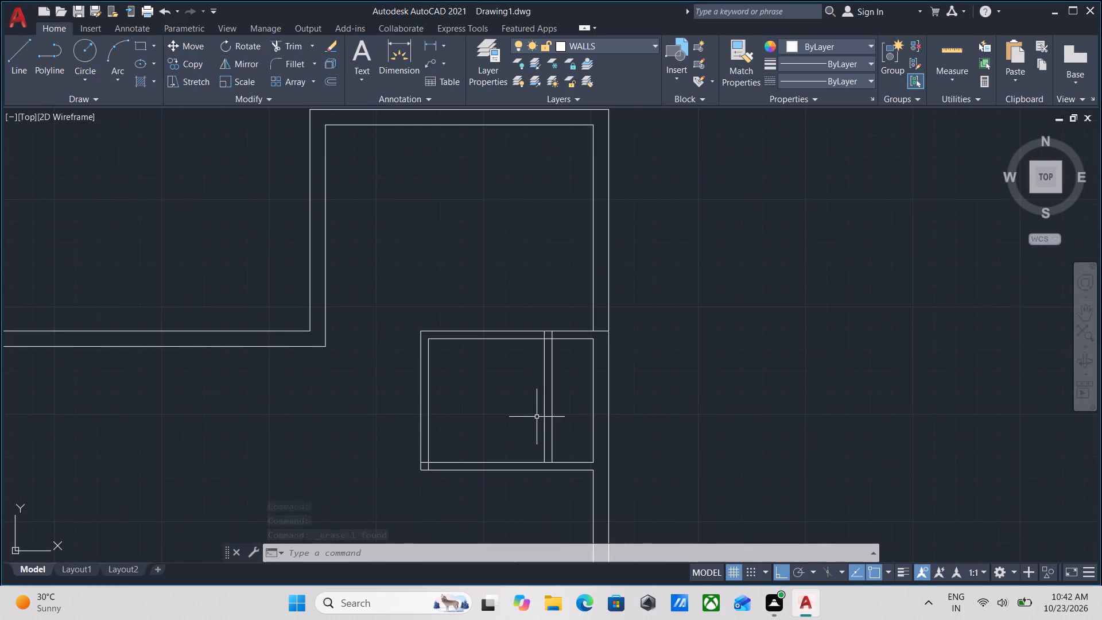
scroll(552, 403, up, 2)
scroll(528, 408, down, 1)
middle_drag(528, 408, 542, 413)
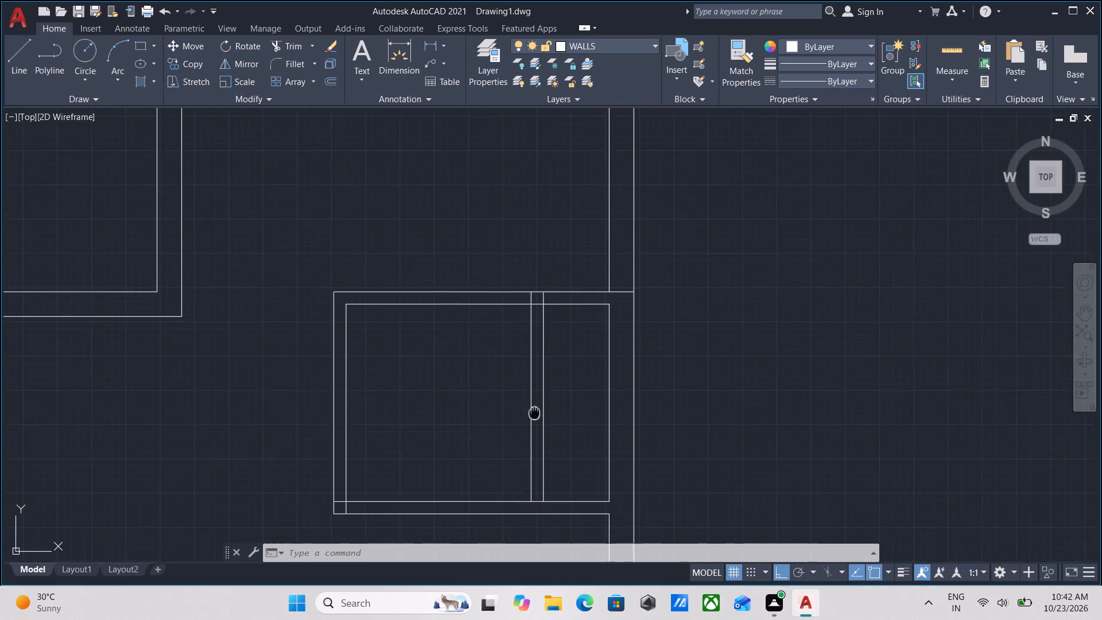
middle_drag(542, 413, 552, 417)
middle_drag(457, 426, 514, 377)
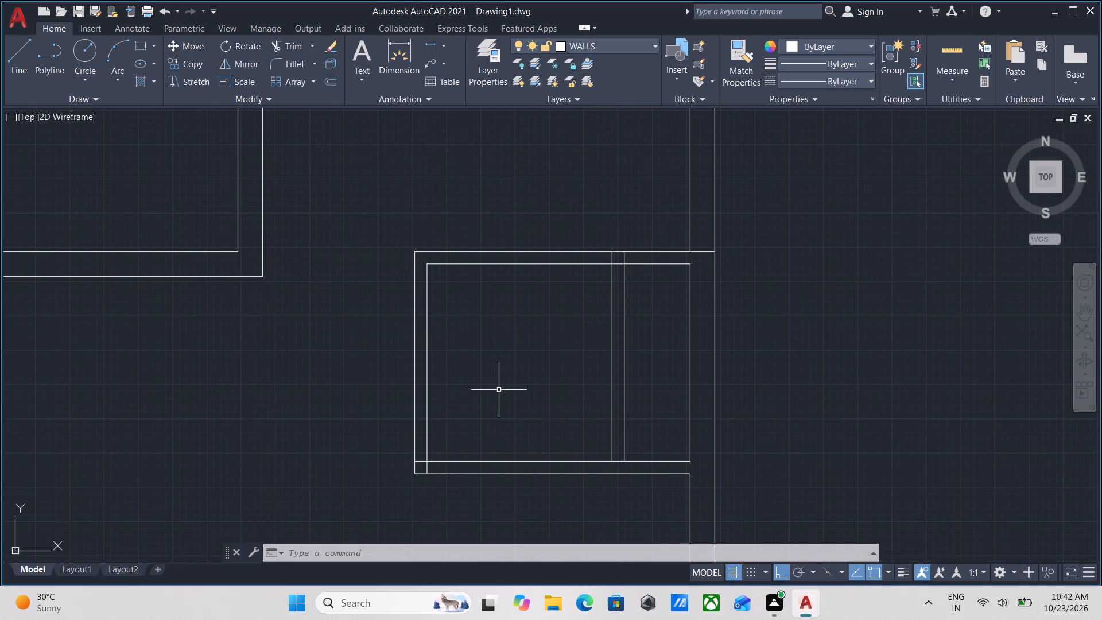
scroll(499, 390, down, 2)
middle_drag(499, 390, 507, 298)
middle_drag(518, 439, 523, 313)
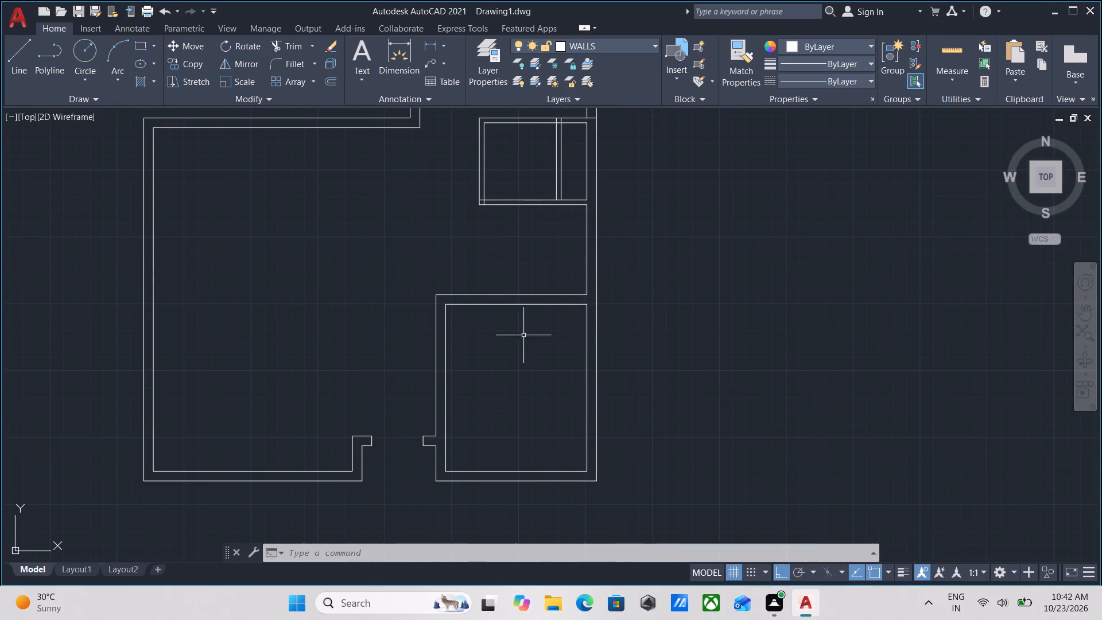
middle_drag(519, 382, 517, 489)
scroll(556, 332, up, 1)
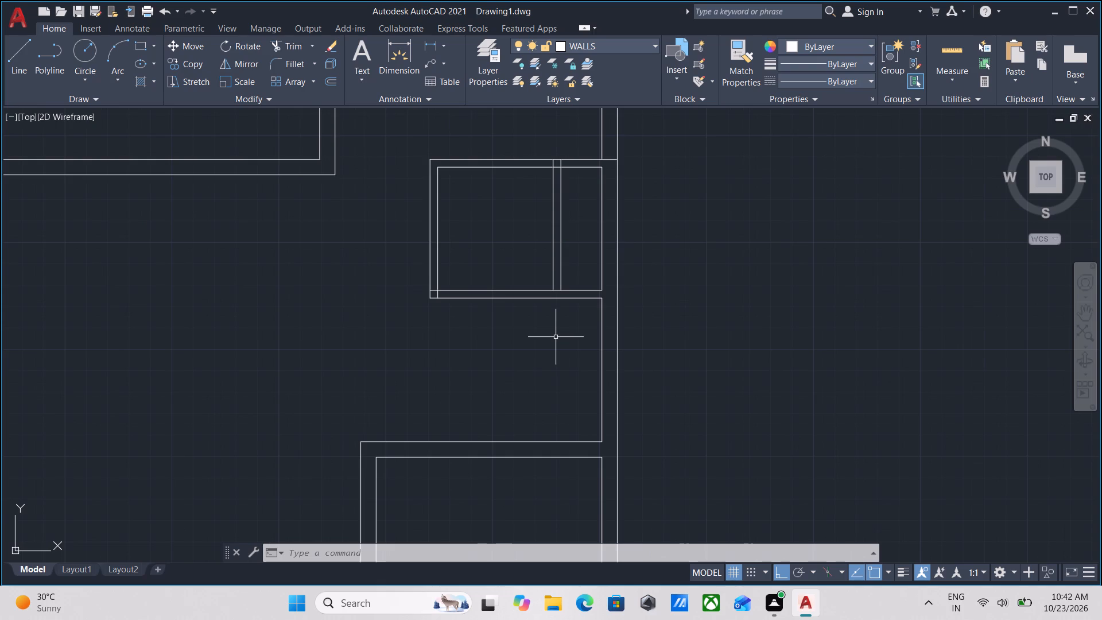
Offset the right wall's inner line between the small room and the lower-right room 2'9" to the left.
click(605, 367)
click(584, 359)
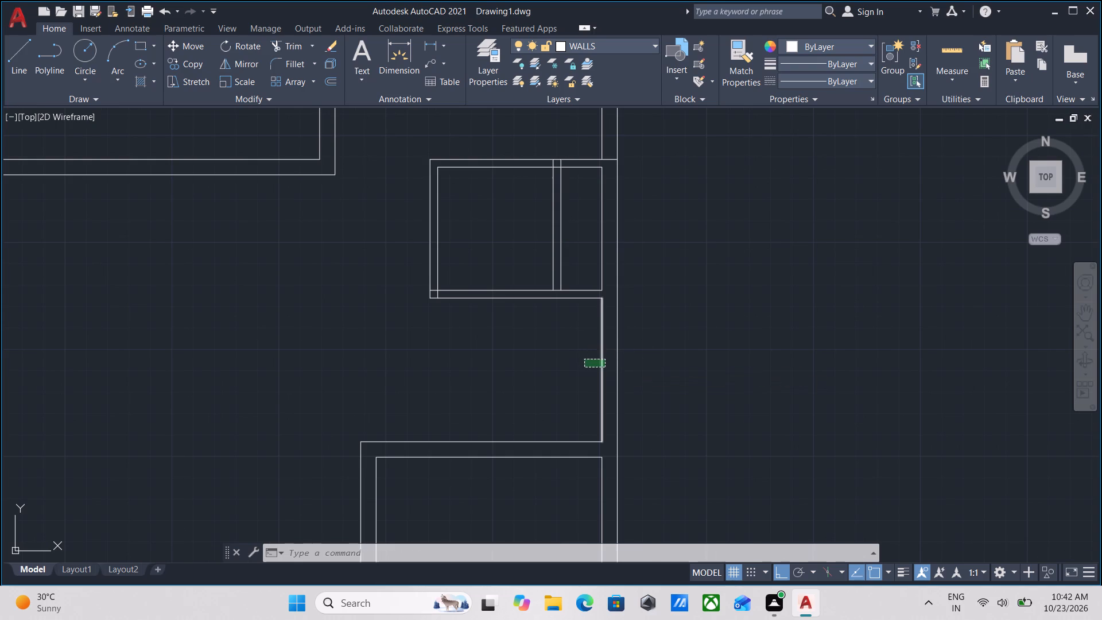
middle_drag(569, 359, 583, 396)
key(o)
key(Return)
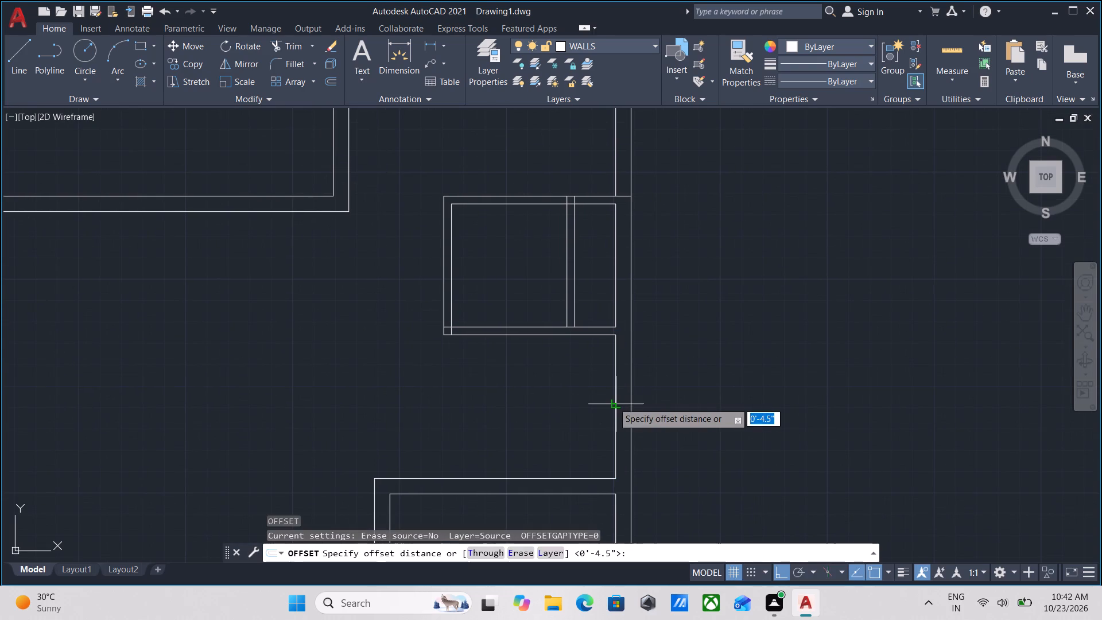
click(614, 402)
click(568, 404)
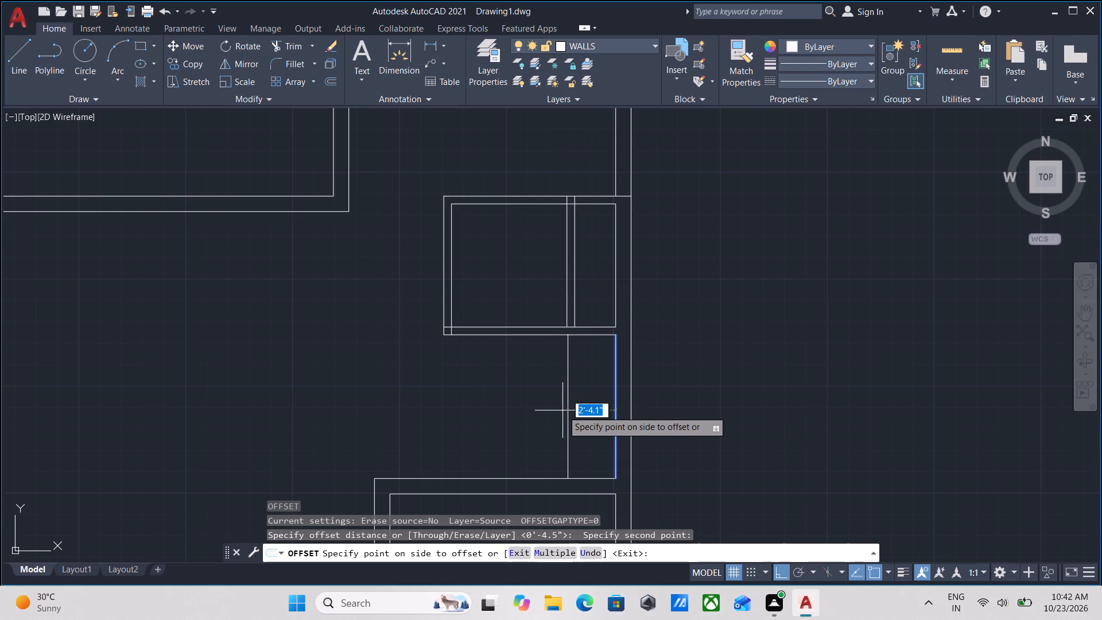
key(2)
key(apostrophe)
key(9)
key(Return)
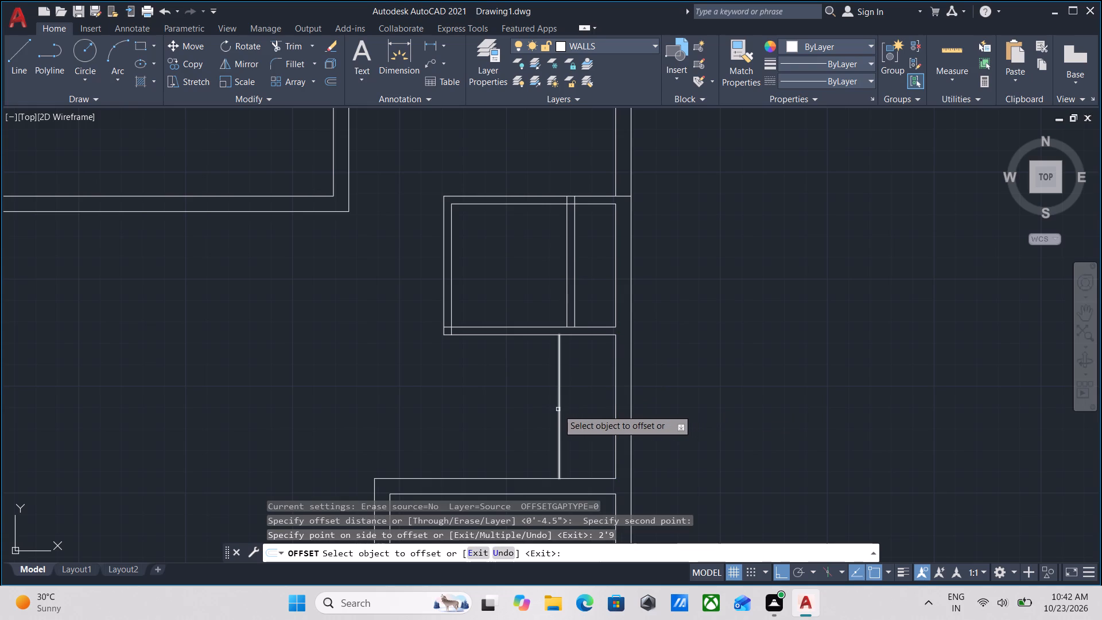
click(558, 409)
key(Escape)
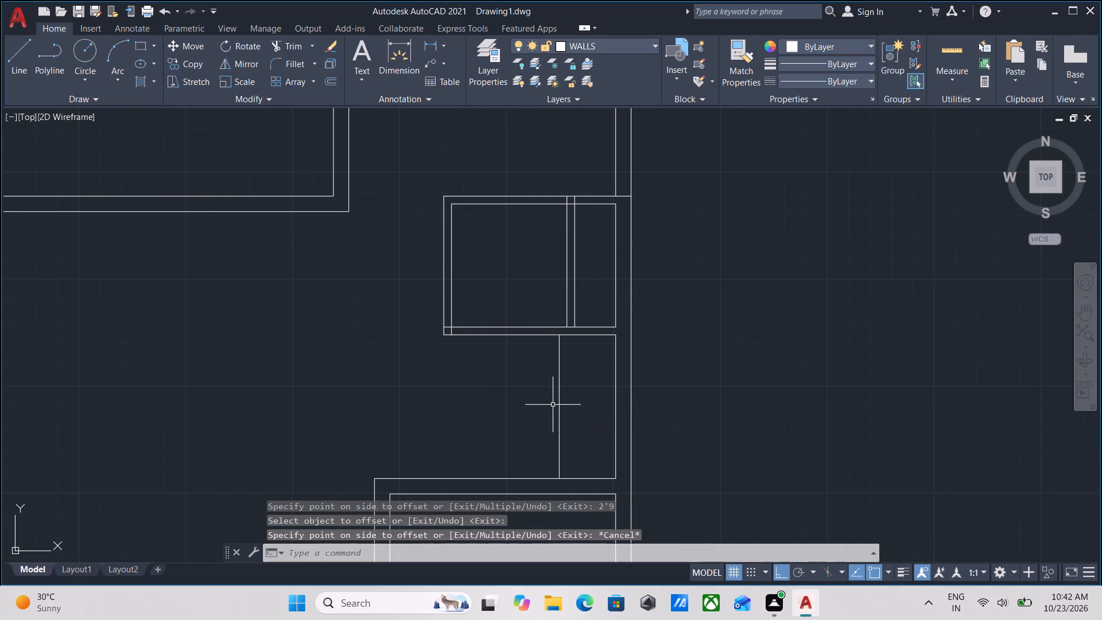
Draw a horizontal line about 9' long from the new line's midpoint leftward, ending level with the lower-right room's left outer corner.
key(l)
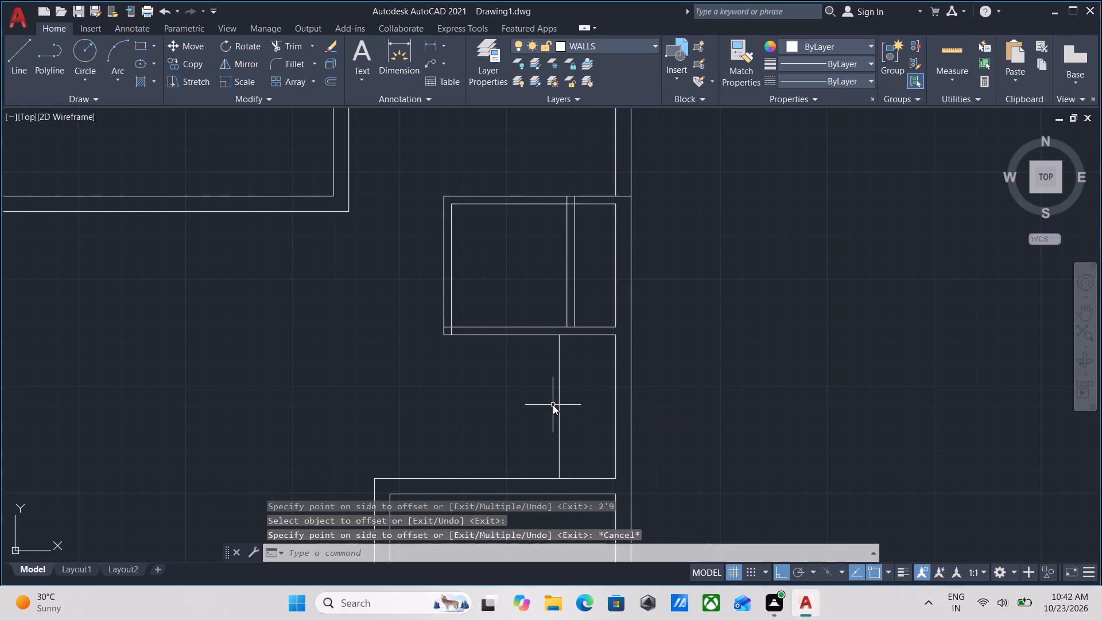
key(Return)
click(560, 405)
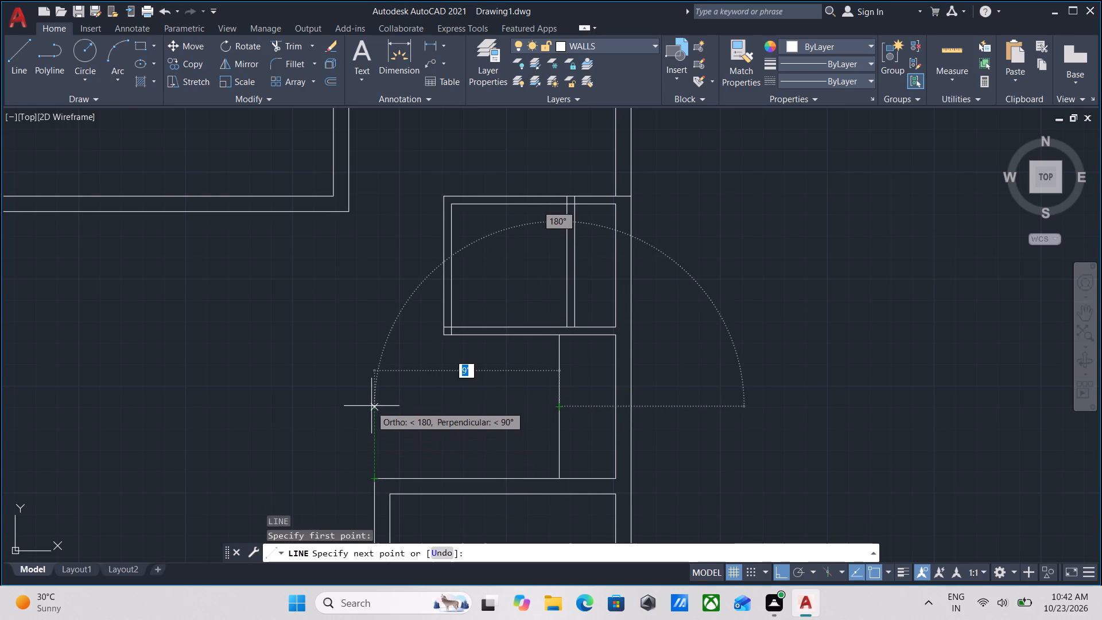
click(376, 406)
key(Escape)
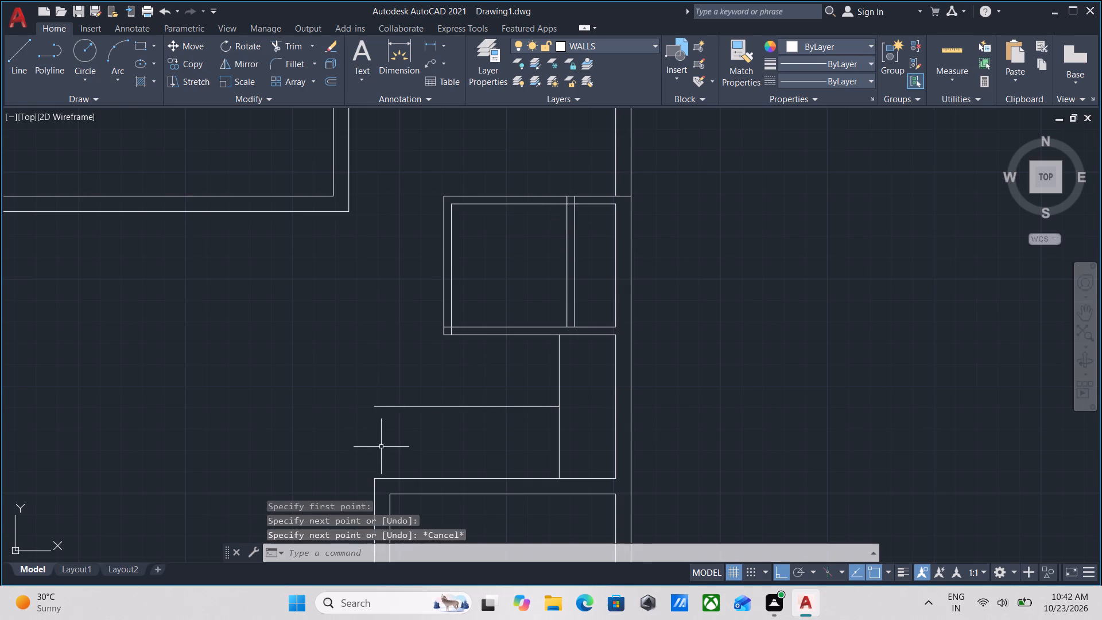
Offset the horizontal middle line 2" upward and 2" downward.
scroll(385, 444, up, 3)
scroll(414, 416, down, 2)
middle_drag(422, 411, 439, 443)
scroll(440, 446, up, 1)
click(463, 411)
click(417, 336)
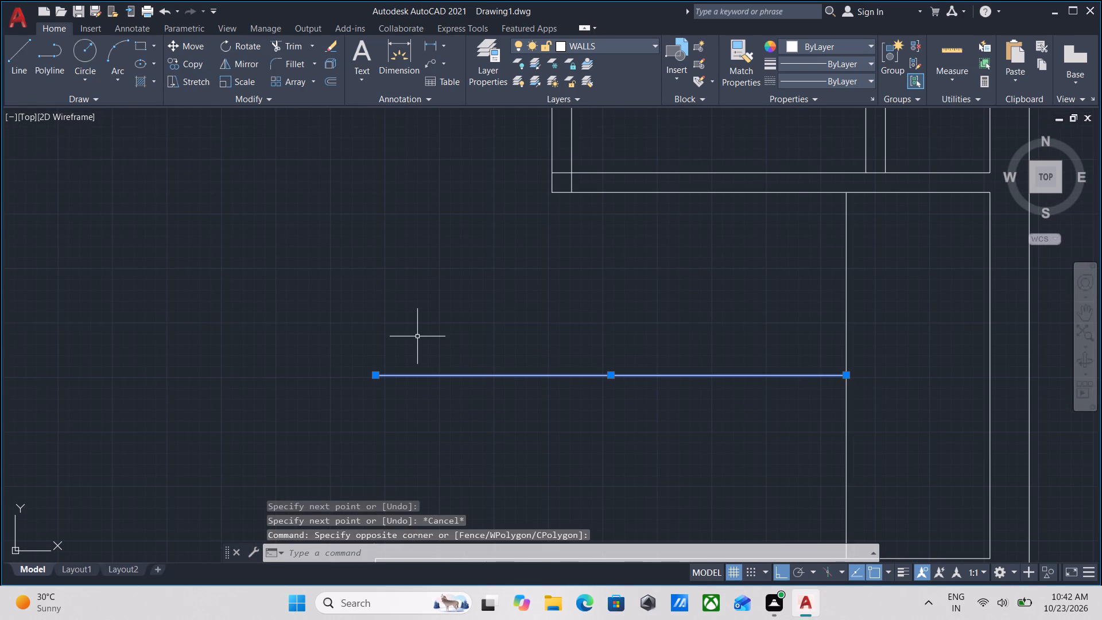
key(o)
key(Return)
click(471, 378)
click(471, 354)
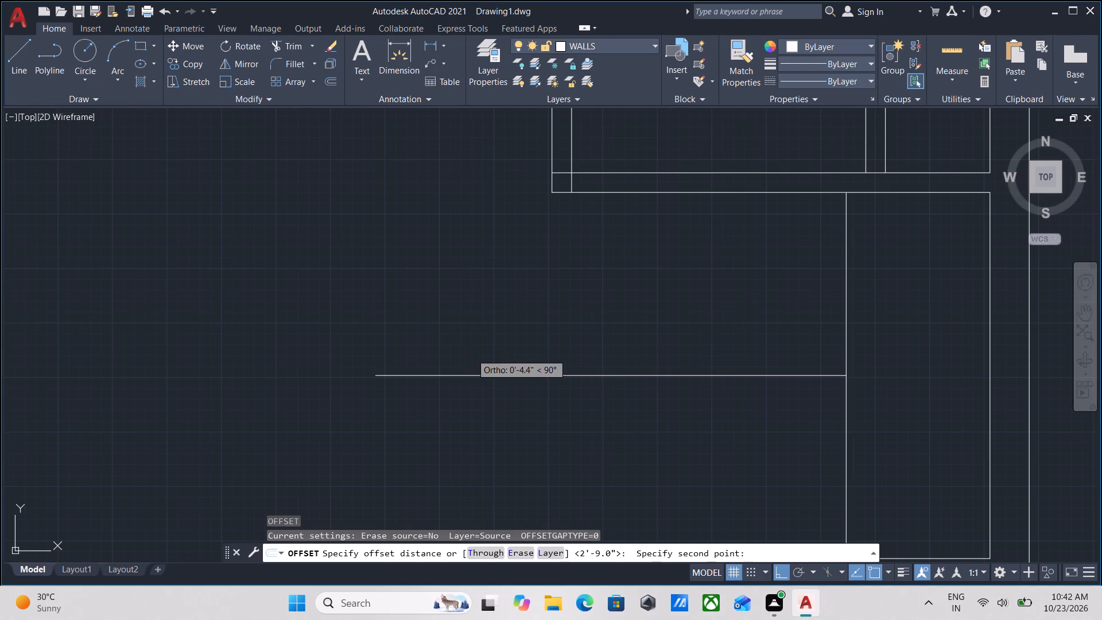
key(2)
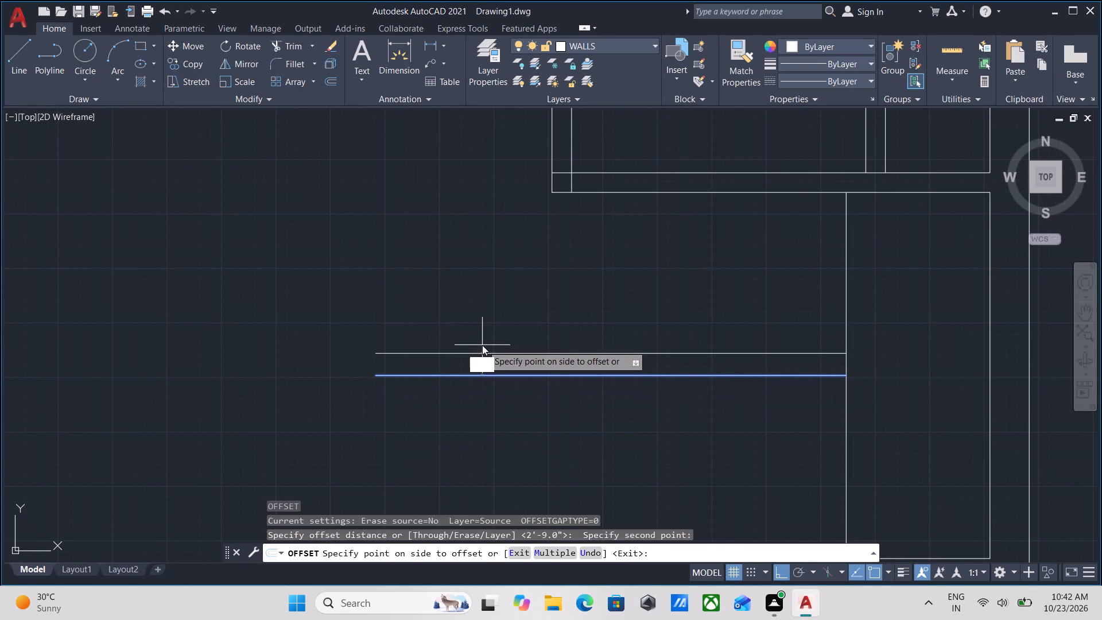
key(shift+quotedbl)
key(Return)
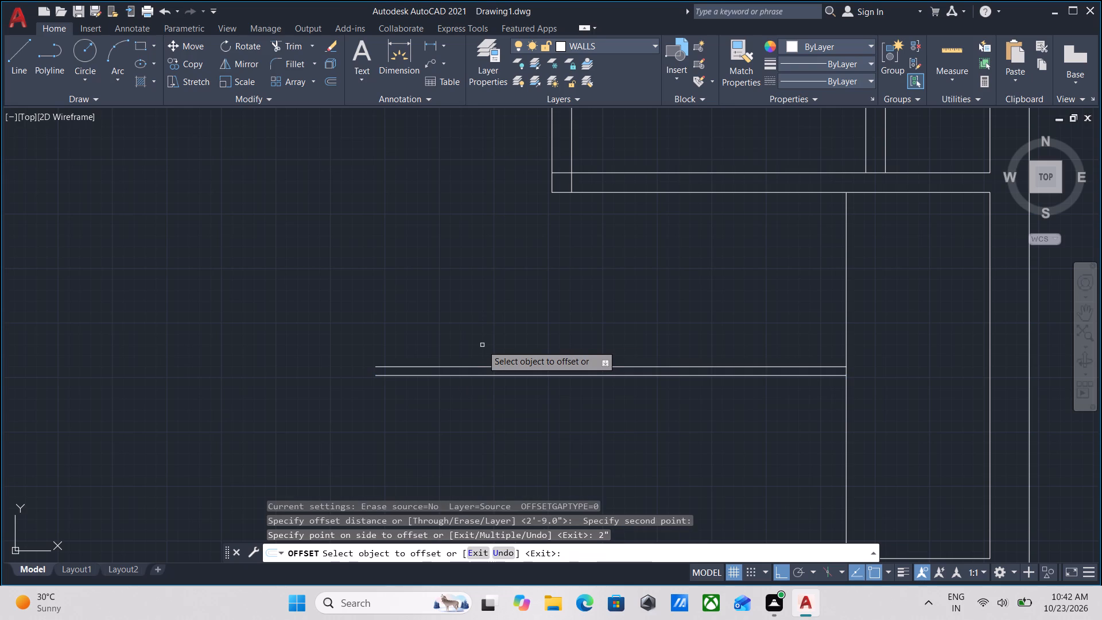
click(487, 374)
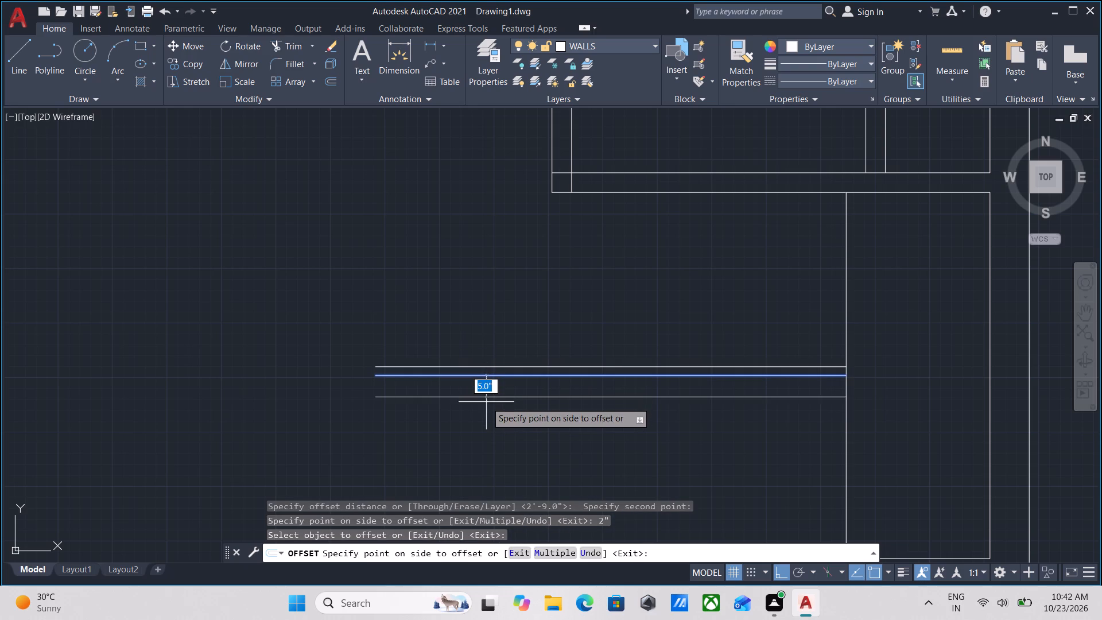
key(2)
key(shift+quotedbl)
key(Return)
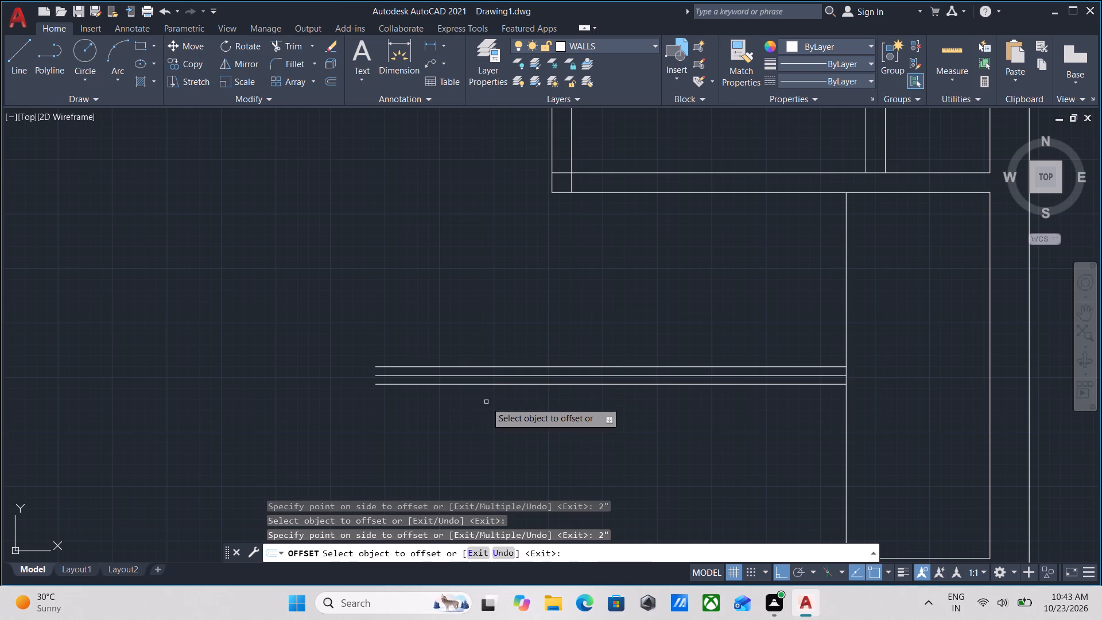
key(Escape)
Draw a vertical line from the lowest horizontal line's left end down to the lower-right room's top-left outer corner.
scroll(486, 402, down, 3)
middle_drag(489, 381, 492, 362)
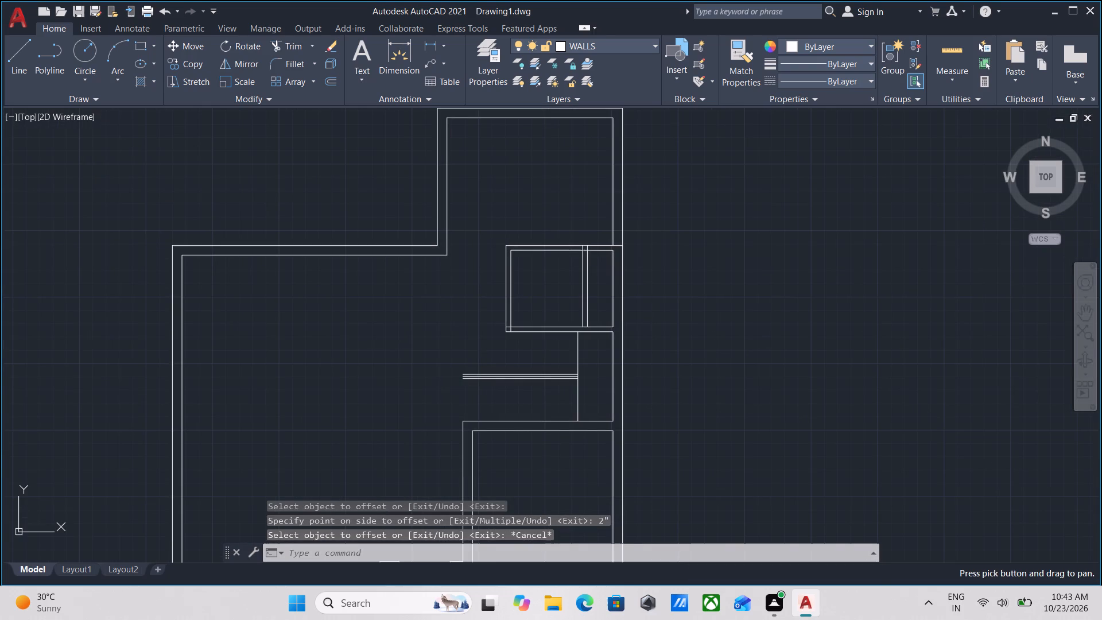
key(l)
key(Return)
scroll(507, 381, up, 3)
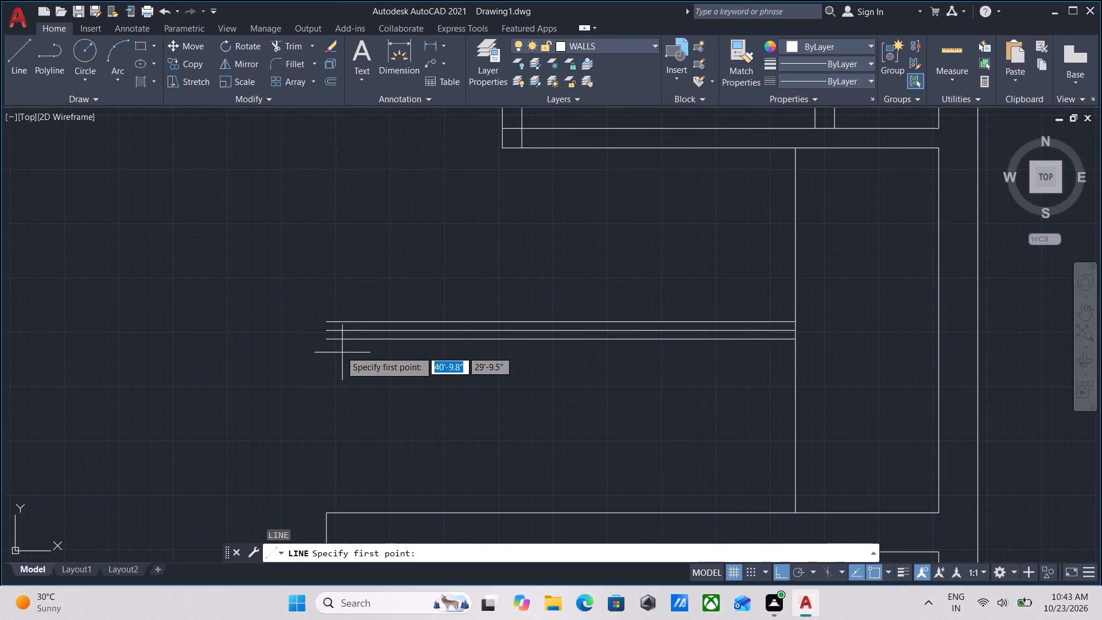
click(329, 343)
middle_drag(343, 417, 382, 308)
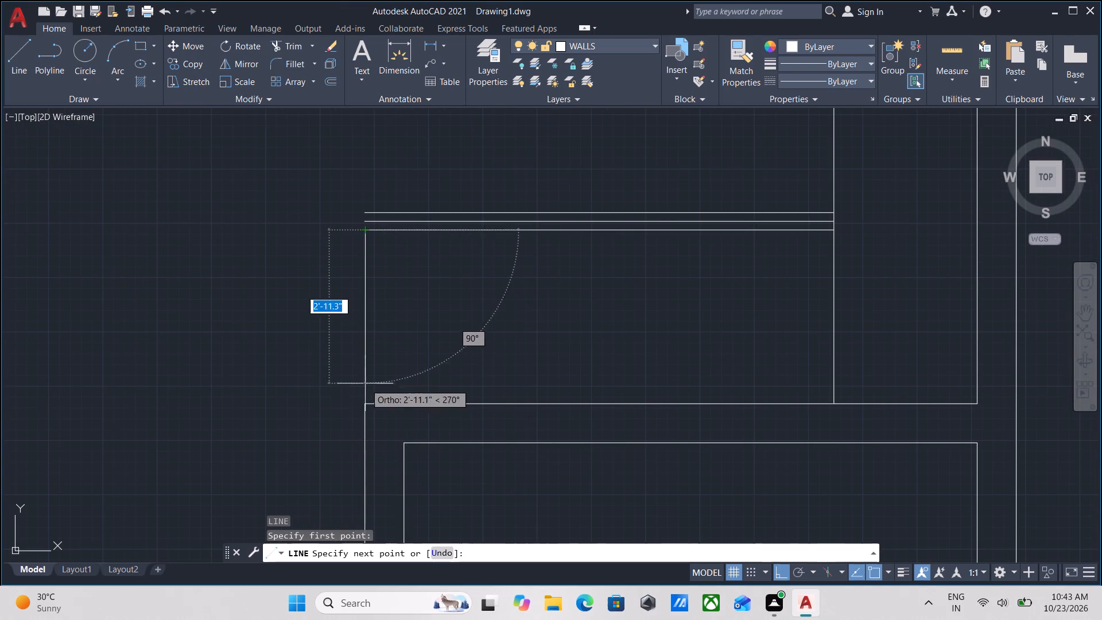
click(366, 406)
key(Escape)
Copy the stair flight's left vertical line rightward as an array of 7 items spaced 1' apart.
drag(389, 365, 362, 336)
click(327, 300)
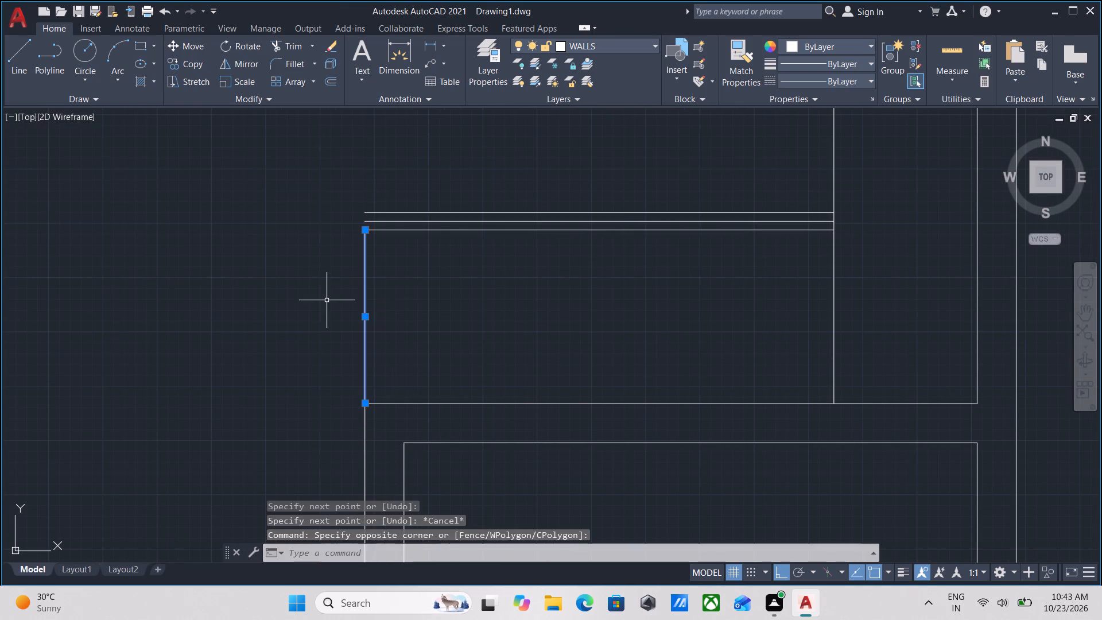
text(CO)
key(Return)
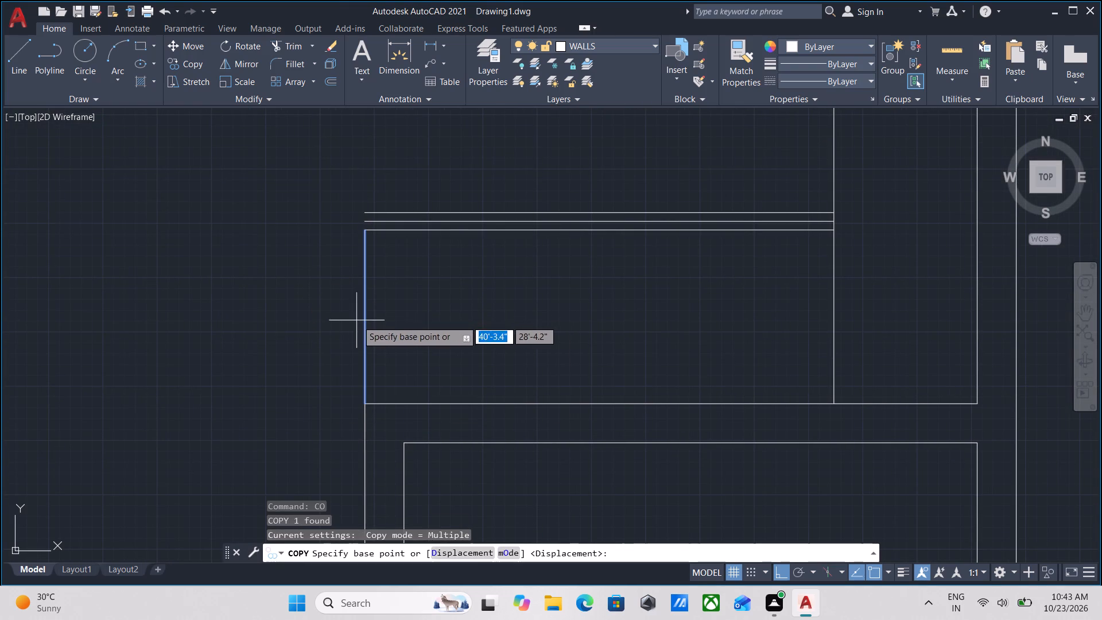
click(366, 317)
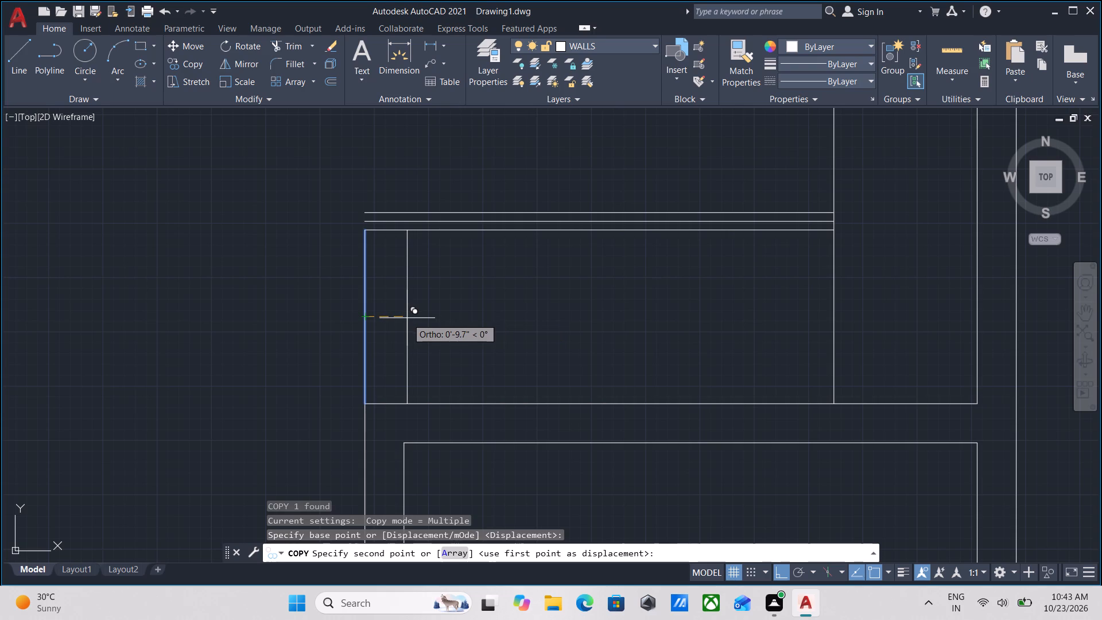
key(a)
key(Return)
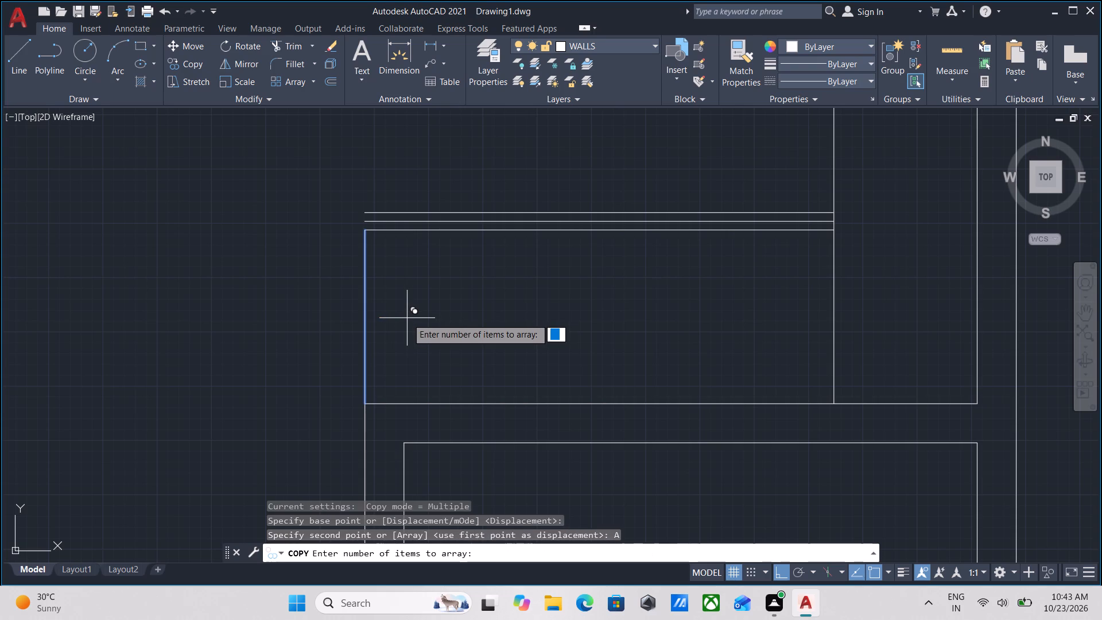
key(7)
key(Return)
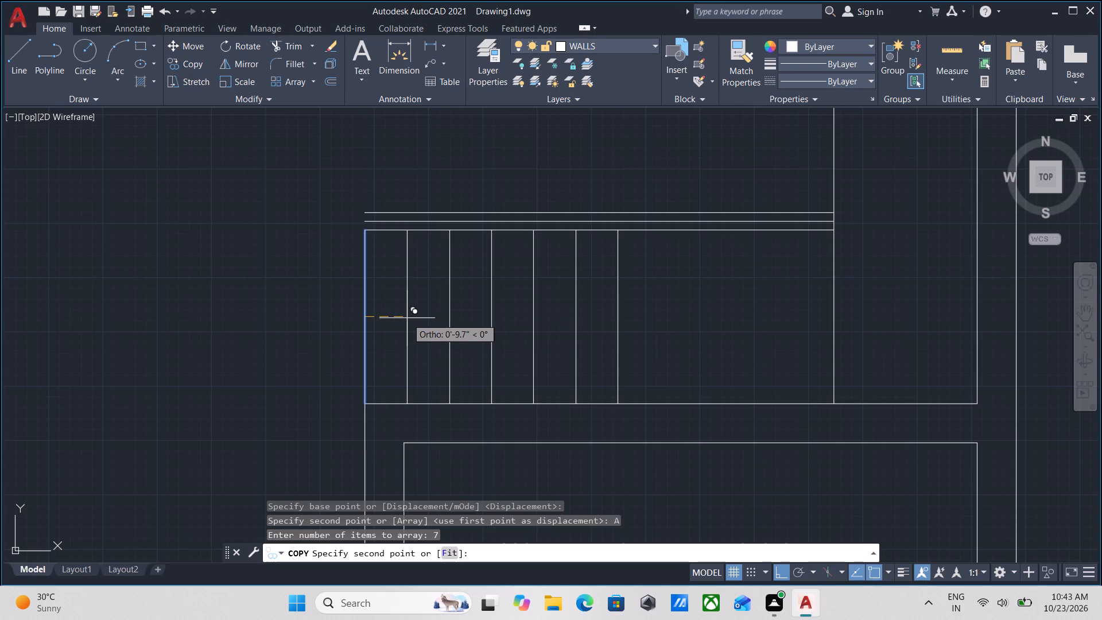
text(1')
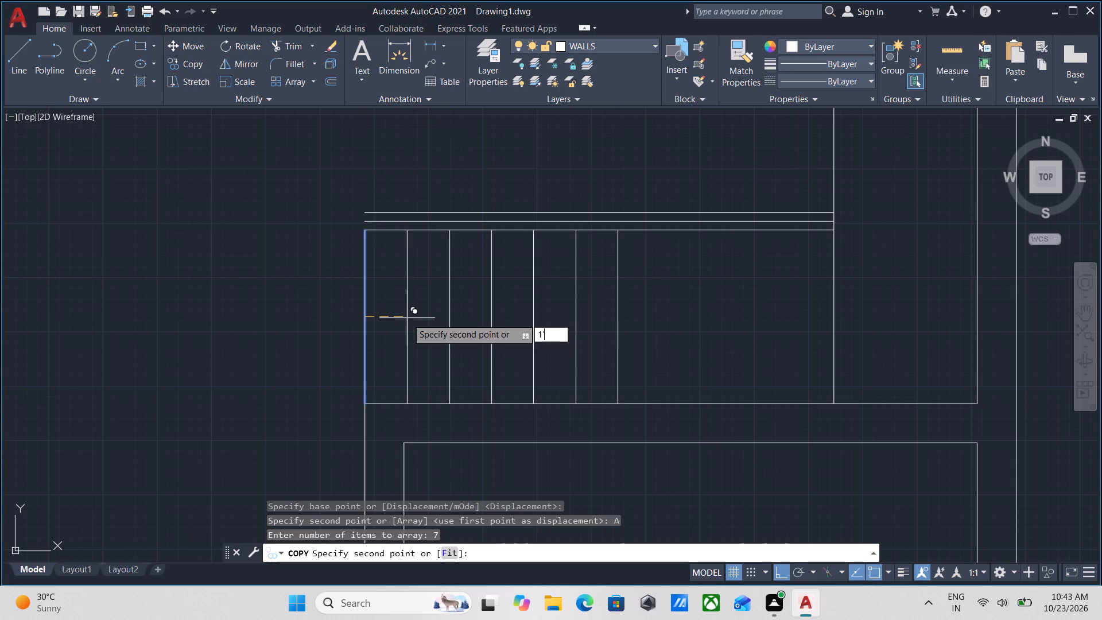
key(Return)
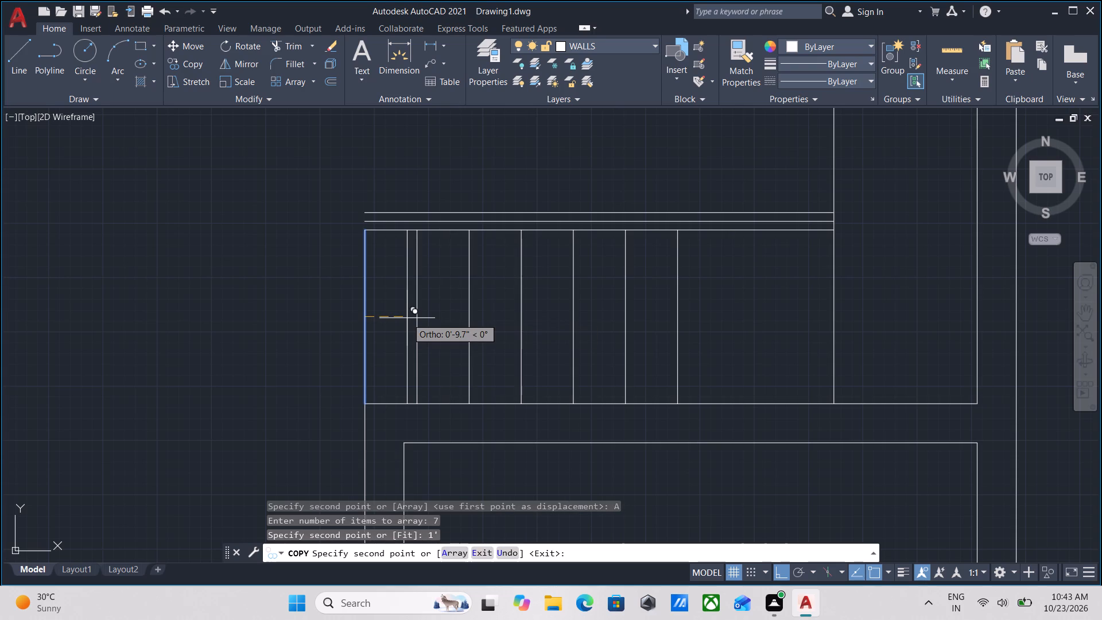
key(Escape)
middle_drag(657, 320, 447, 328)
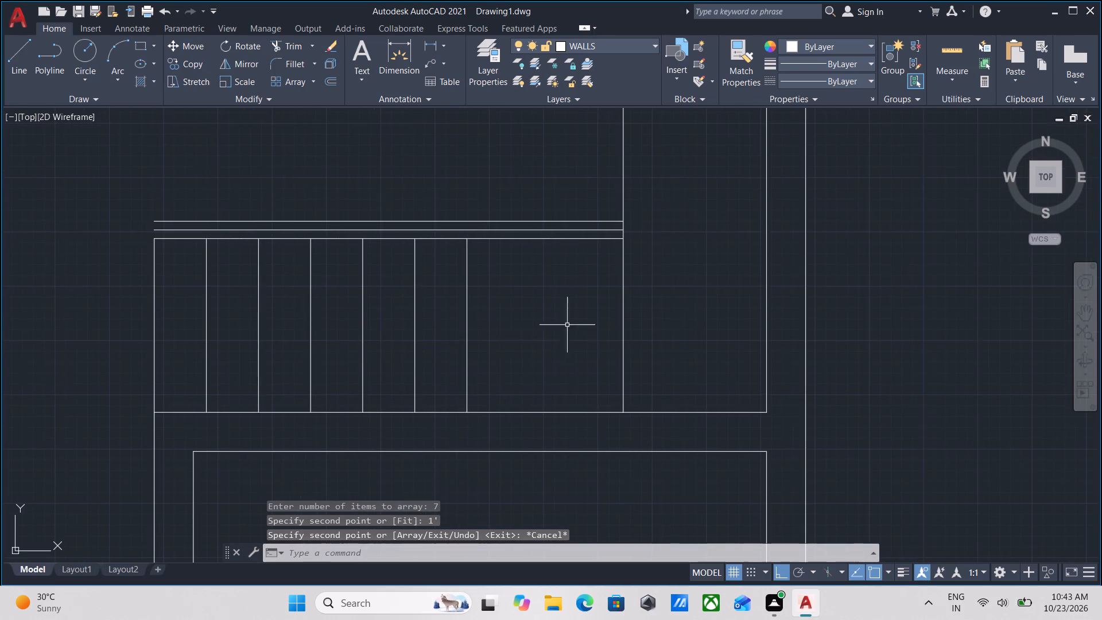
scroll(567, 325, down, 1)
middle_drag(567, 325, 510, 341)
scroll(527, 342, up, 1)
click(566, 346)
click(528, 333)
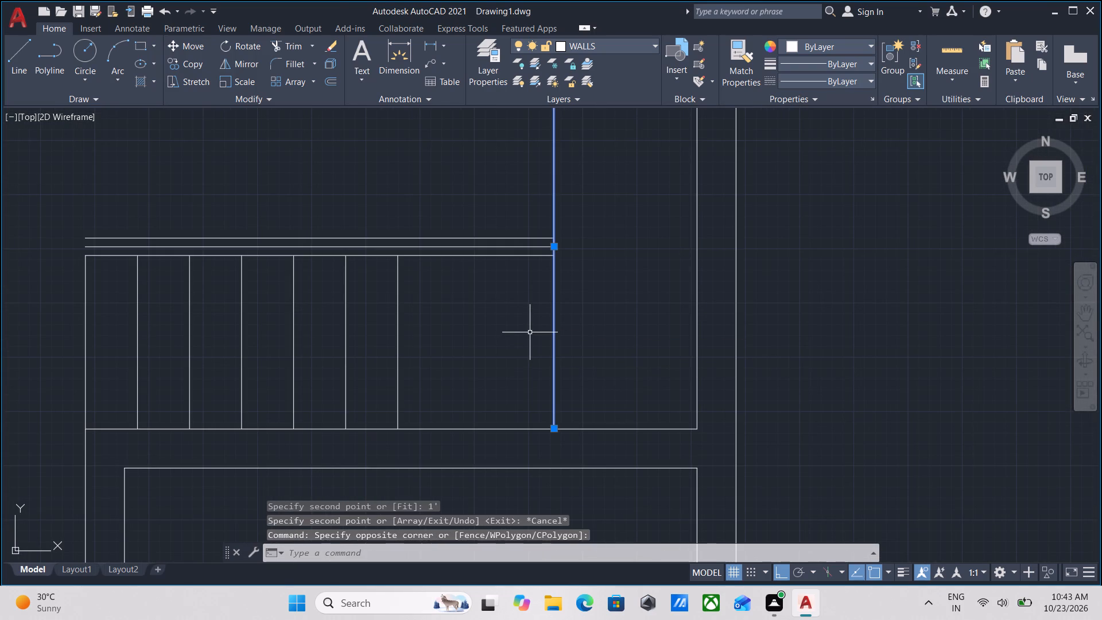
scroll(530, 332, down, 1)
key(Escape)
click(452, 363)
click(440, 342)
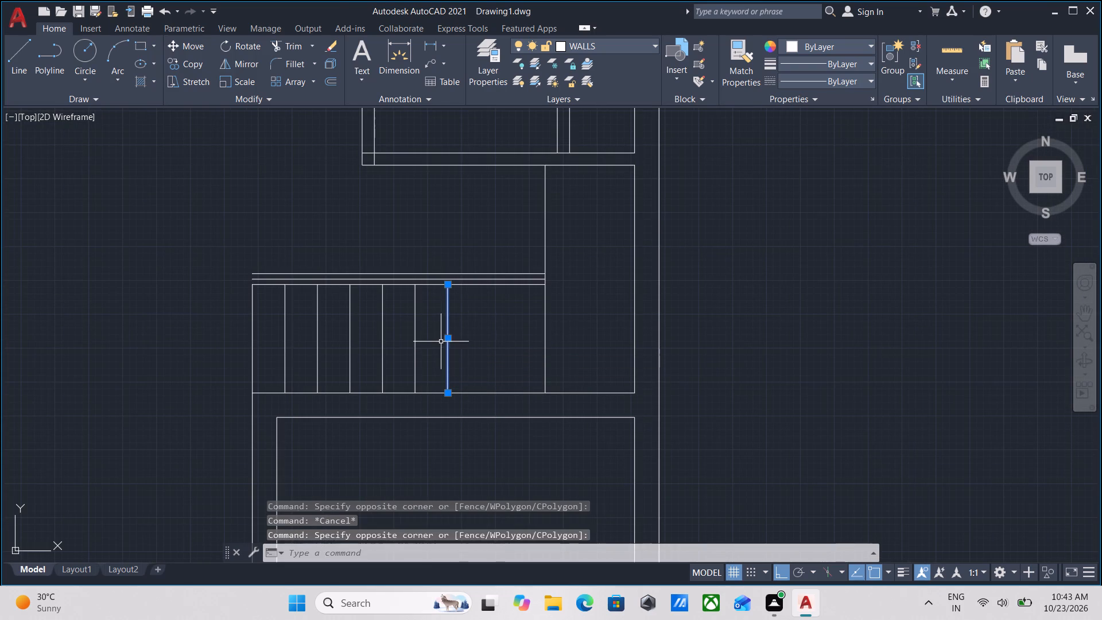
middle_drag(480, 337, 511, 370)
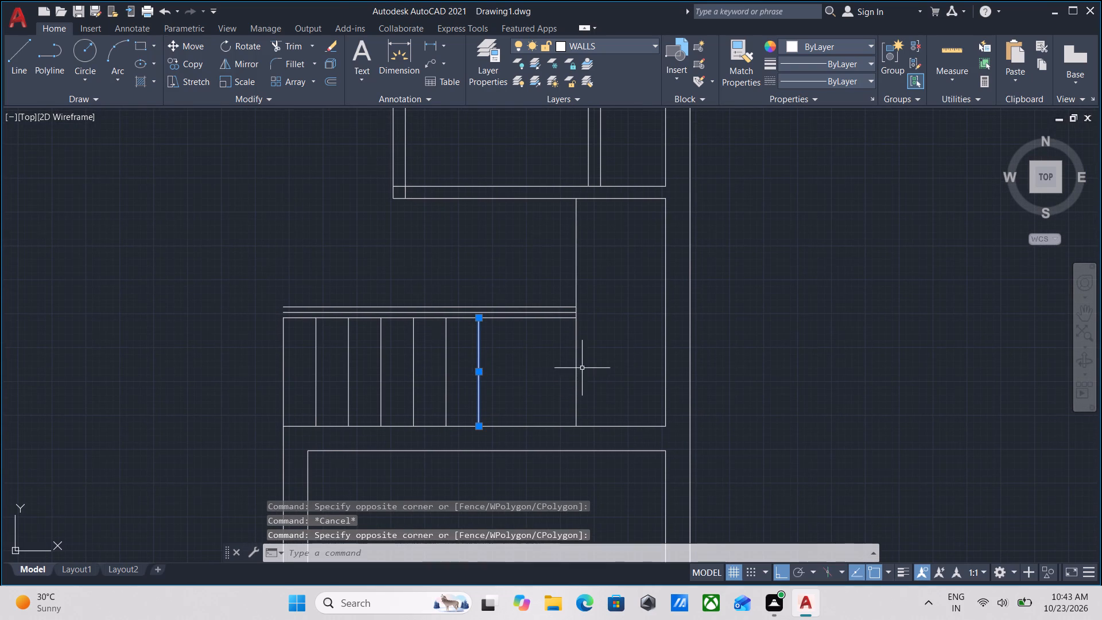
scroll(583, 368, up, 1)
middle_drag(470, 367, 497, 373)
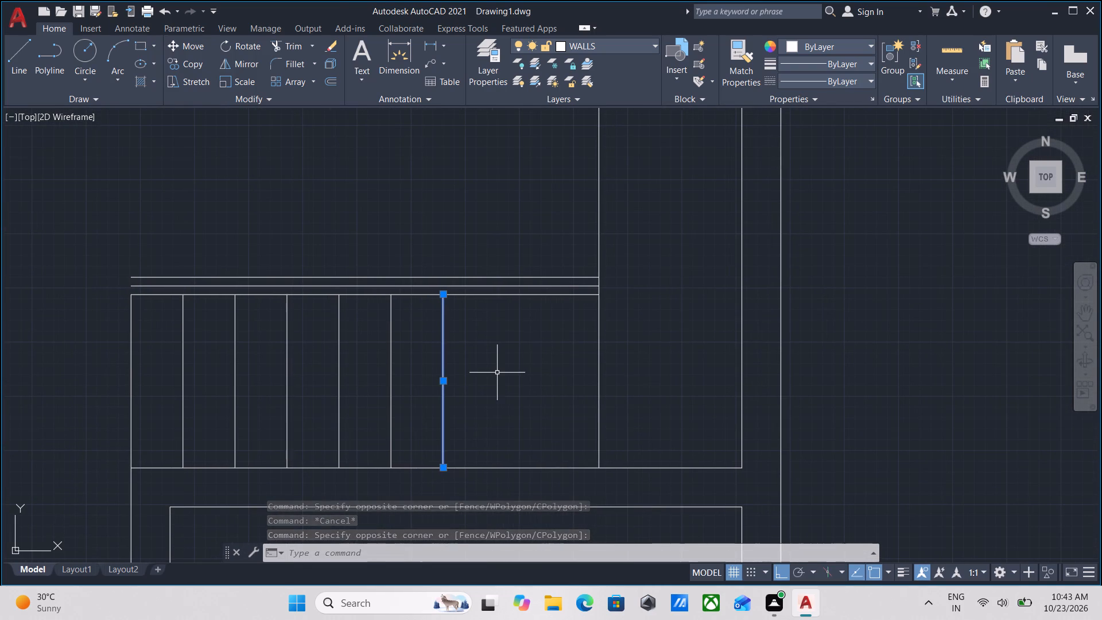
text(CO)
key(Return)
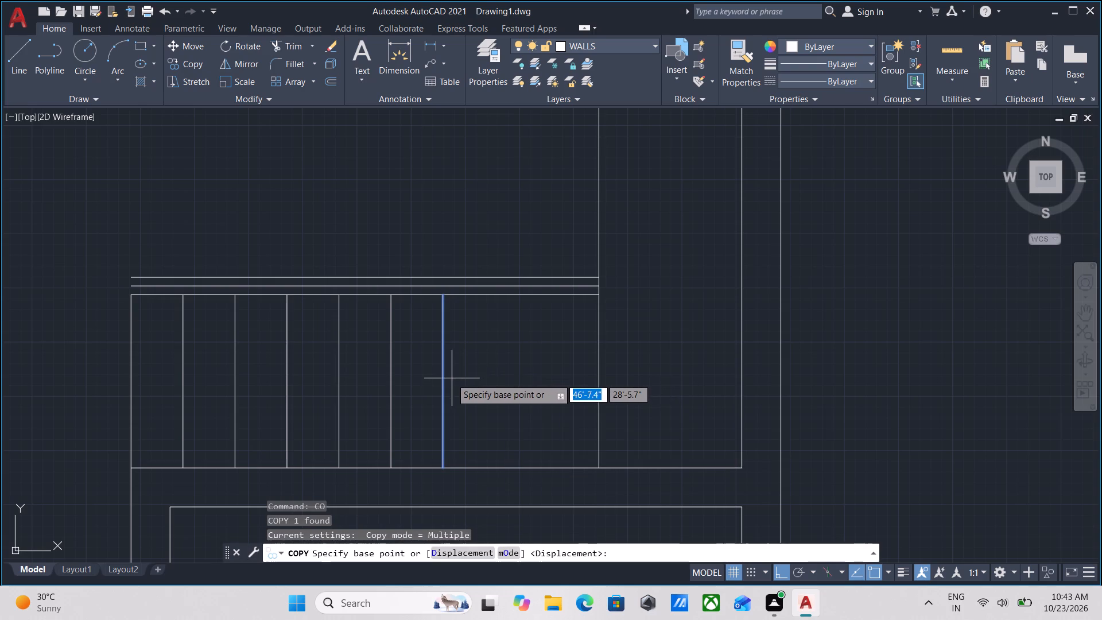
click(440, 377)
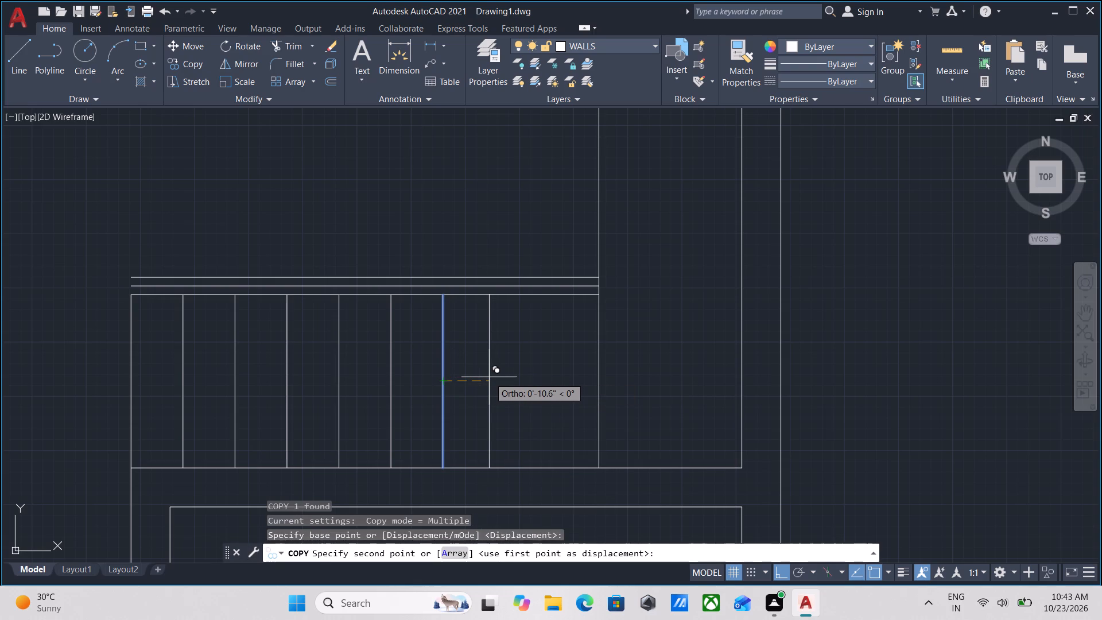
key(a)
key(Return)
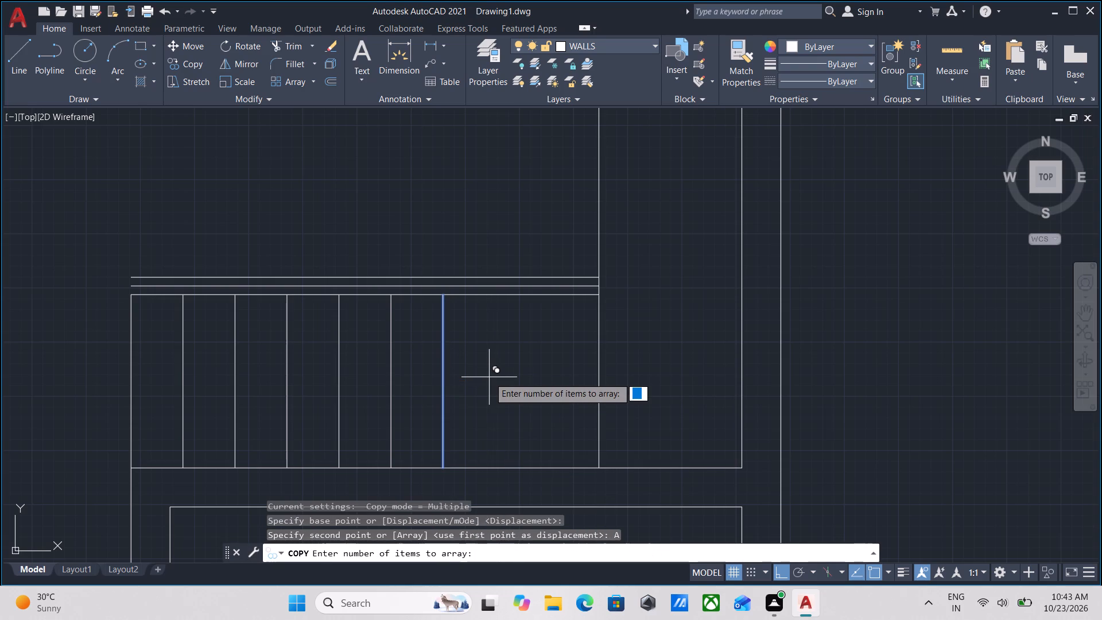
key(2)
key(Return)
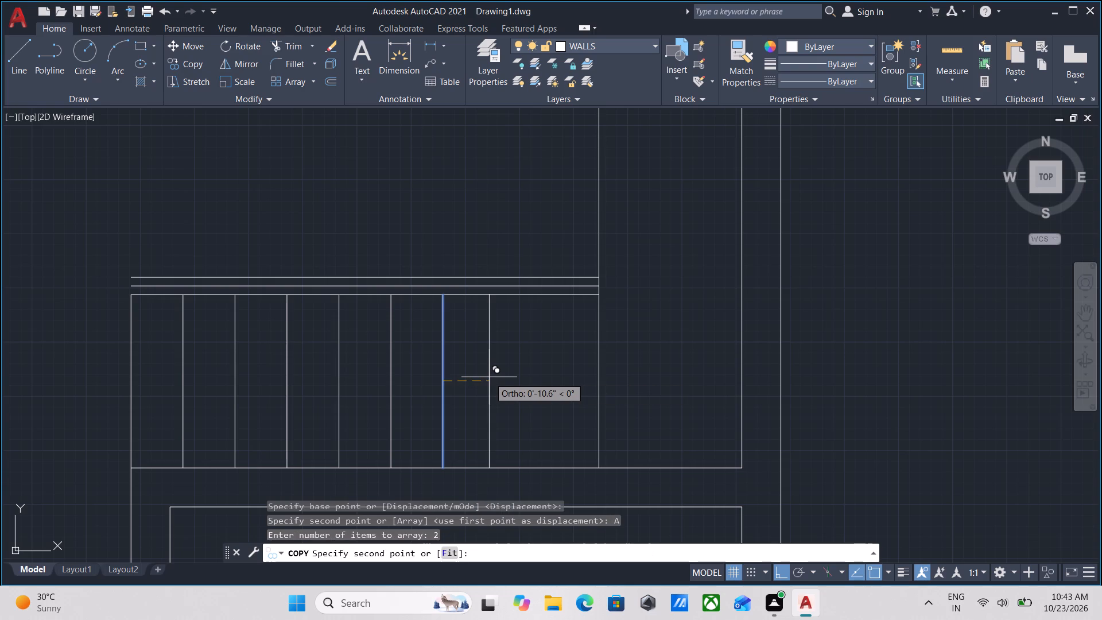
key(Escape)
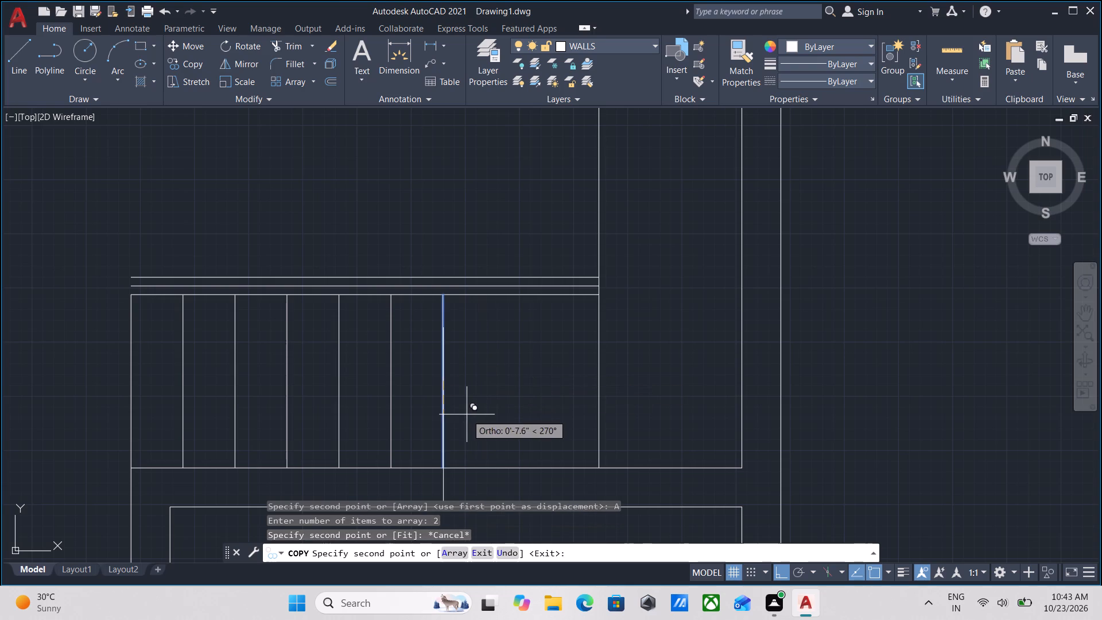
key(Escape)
Copy the last arrayed tread line rightward as an array of 3 items spaced 1' apart.
drag(464, 409, 450, 390)
click(416, 346)
text(CO)
key(Return)
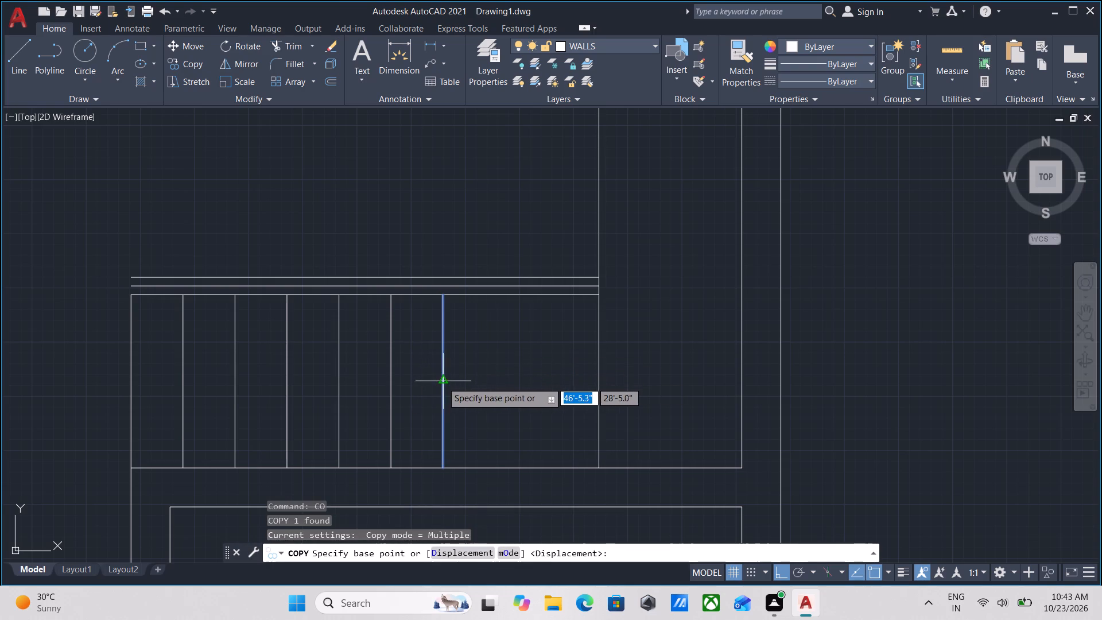
click(442, 382)
key(a)
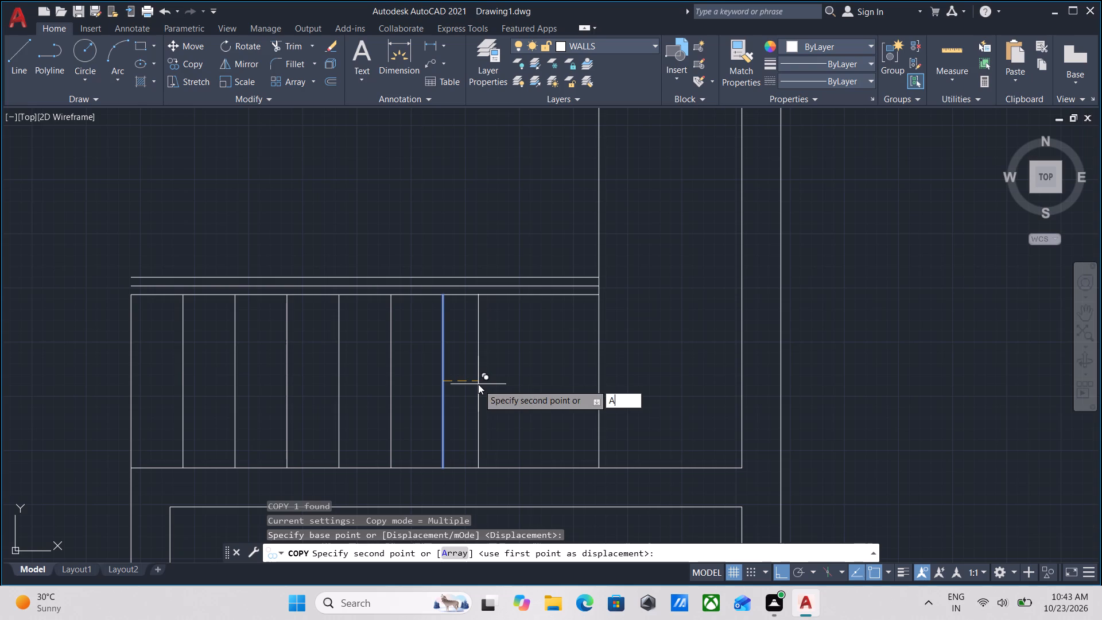
key(Return)
key(3)
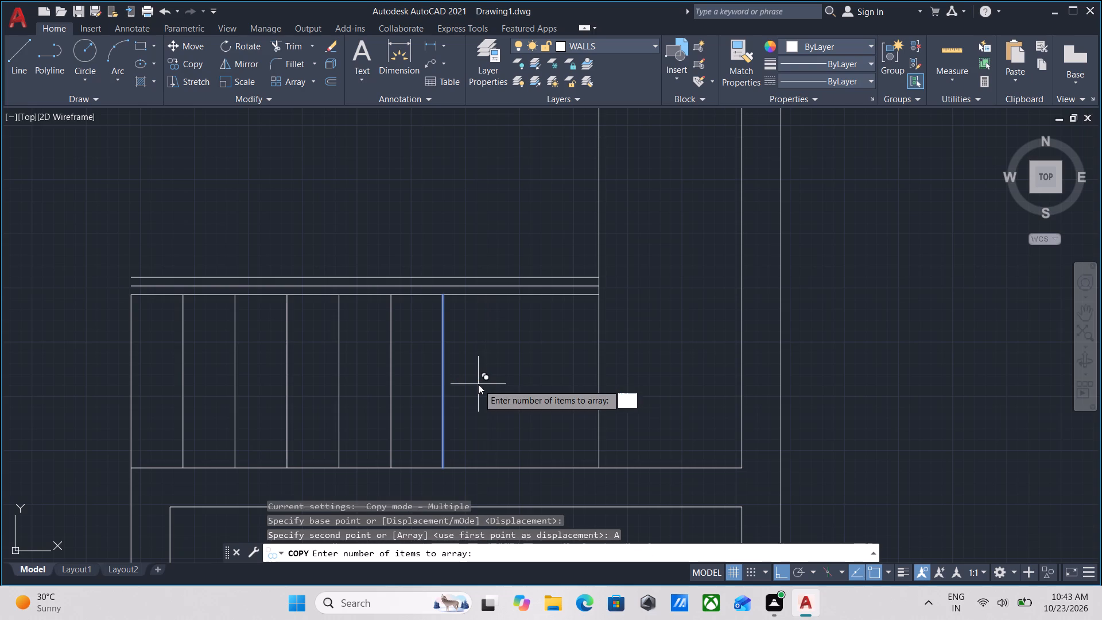
key(Return)
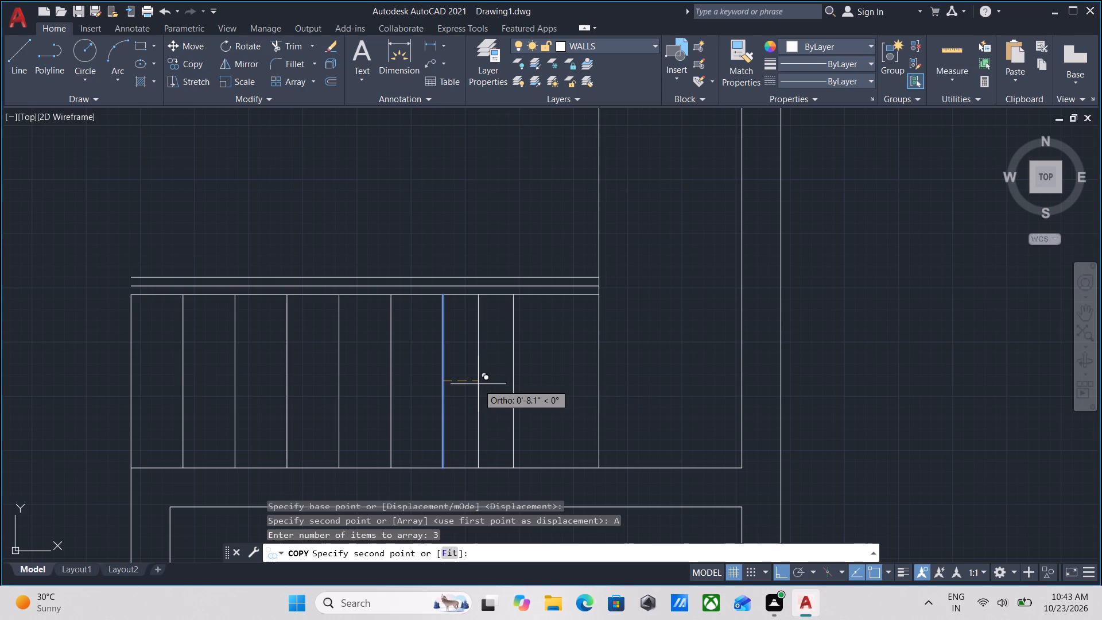
text(1')
key(Return)
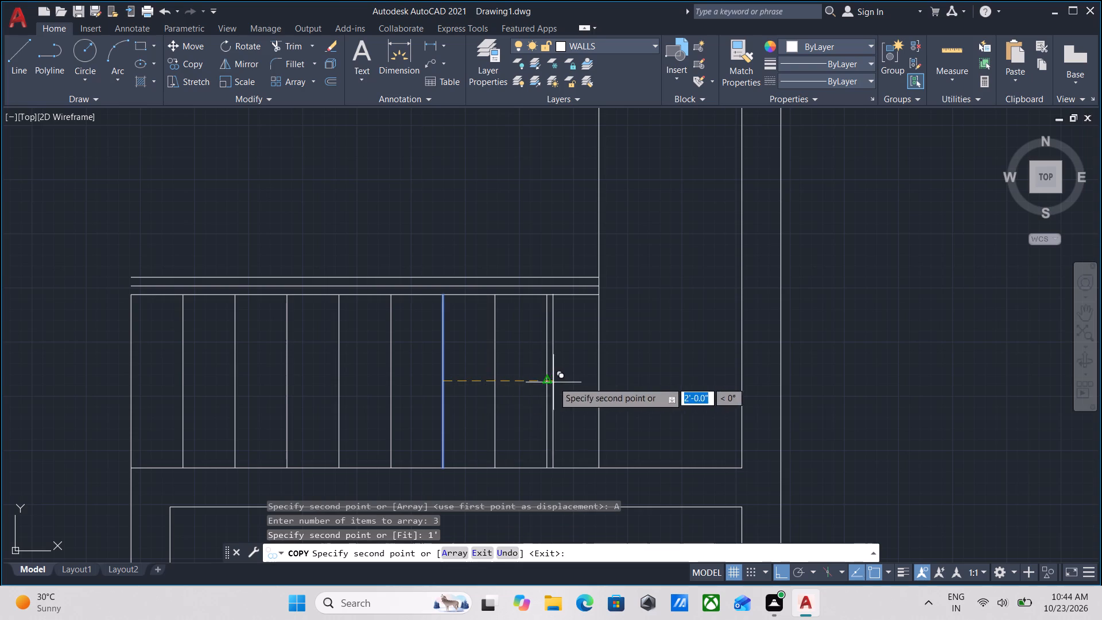
key(Escape)
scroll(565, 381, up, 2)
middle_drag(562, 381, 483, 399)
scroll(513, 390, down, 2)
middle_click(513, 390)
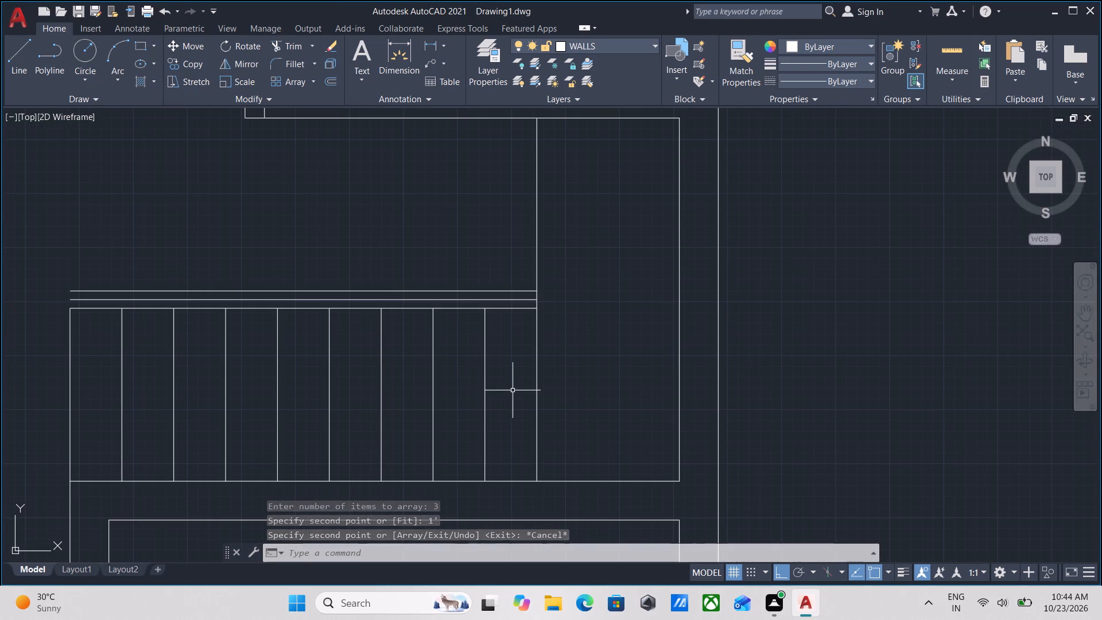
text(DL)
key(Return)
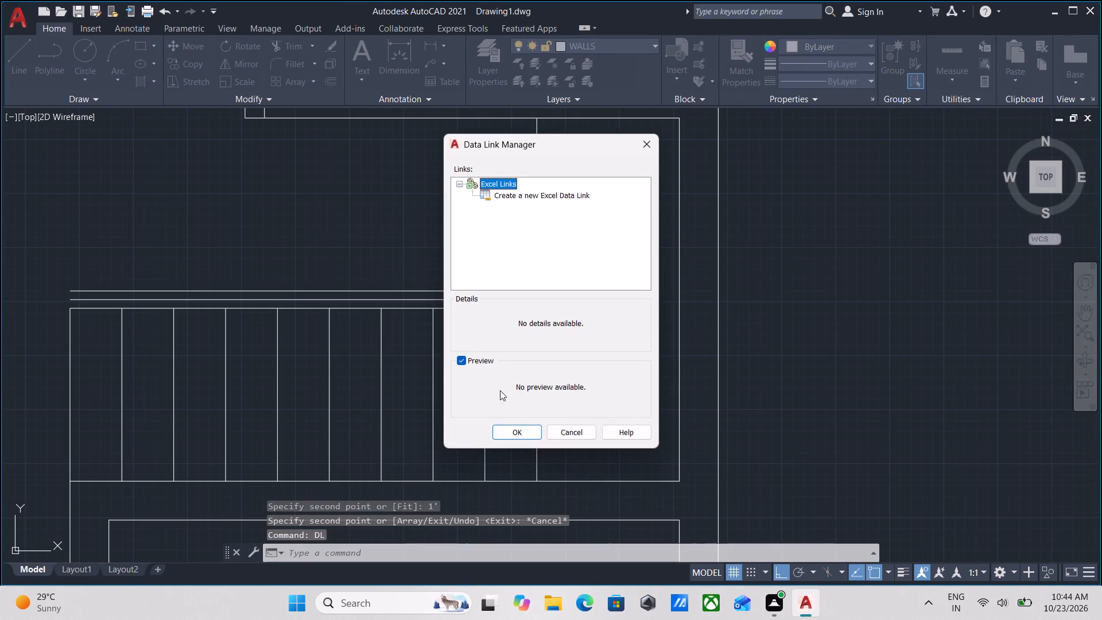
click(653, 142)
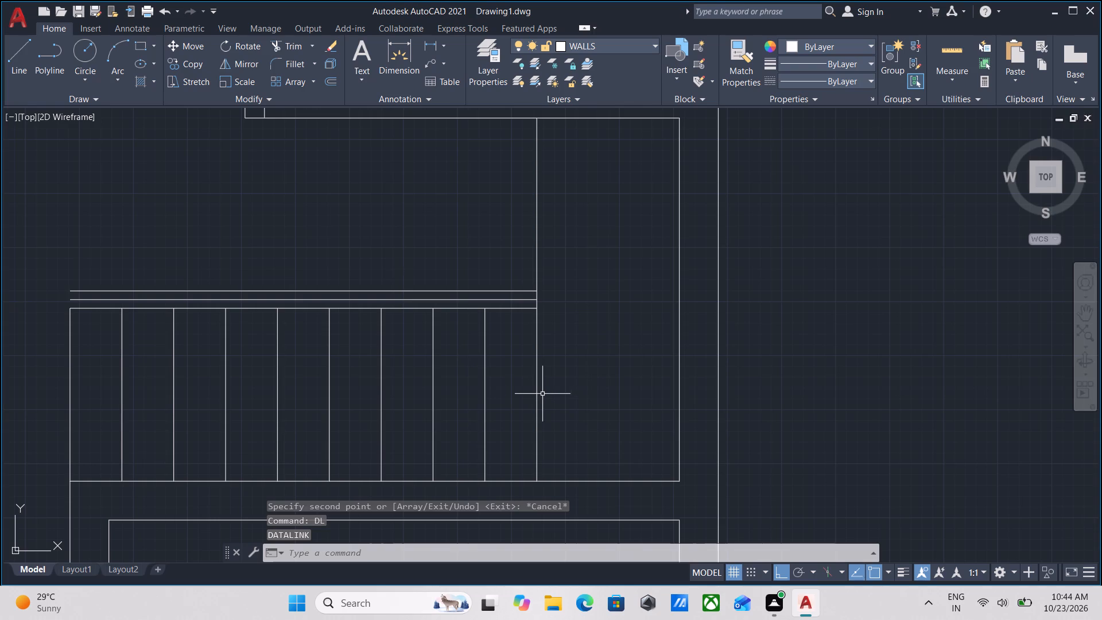
Check the spacing between the rightmost tread line and the long vertical line beside it with a linear dimension.
key(d)
text(LI)
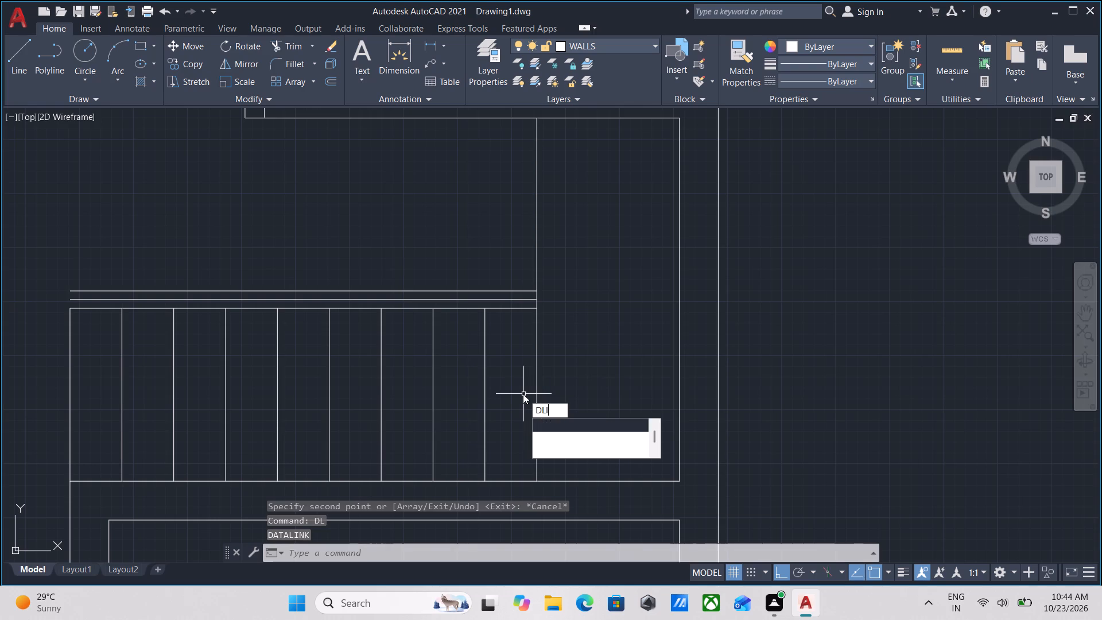
key(Return)
click(482, 391)
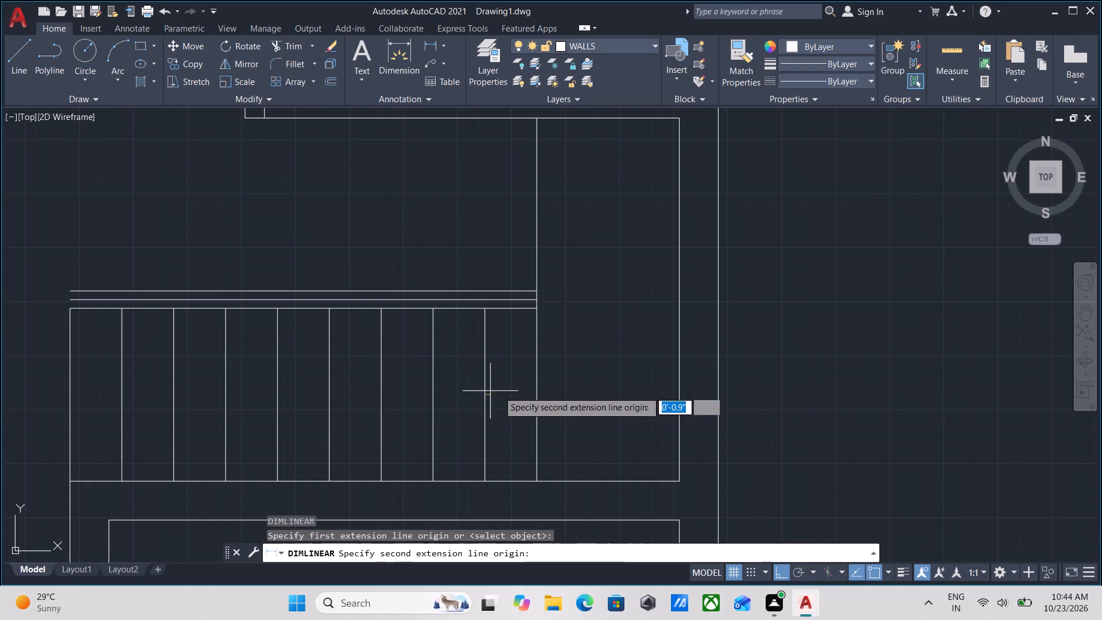
click(536, 395)
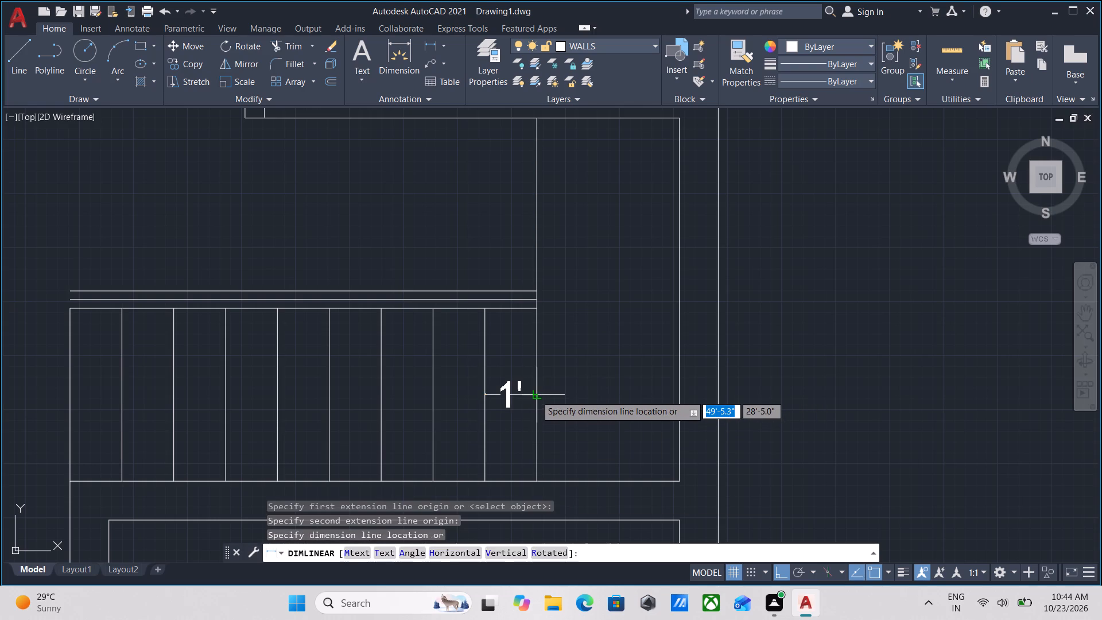
key(Escape)
Mirror the lower flight's four rightmost inner tread lines upward about the middle horizontal line, keeping the originals.
scroll(509, 346, down, 2)
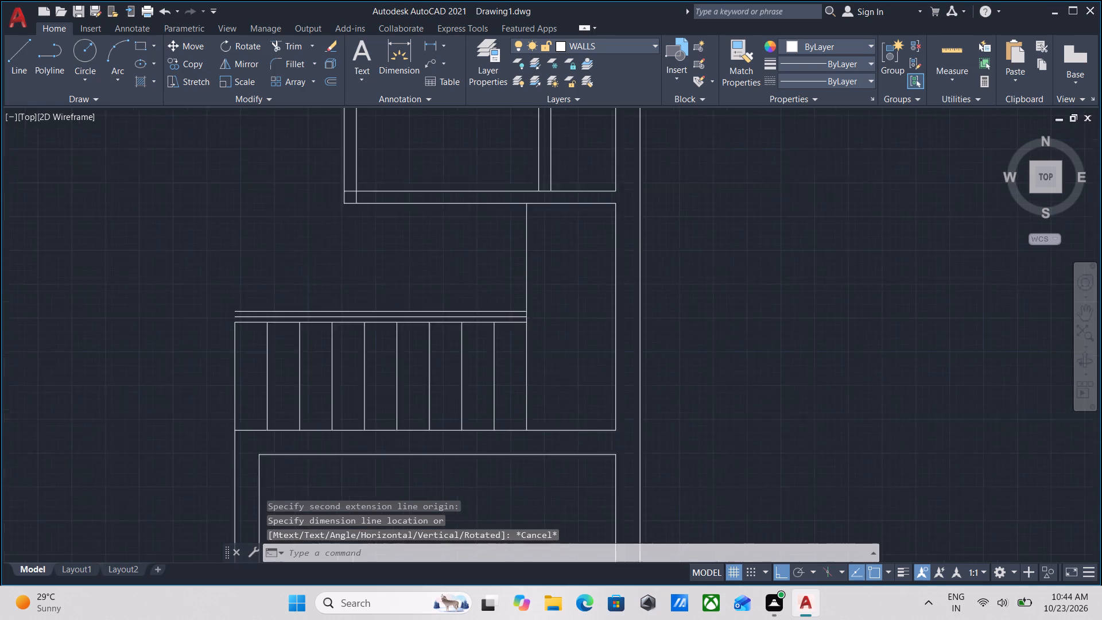
middle_drag(509, 346, 532, 371)
middle_drag(530, 380, 540, 409)
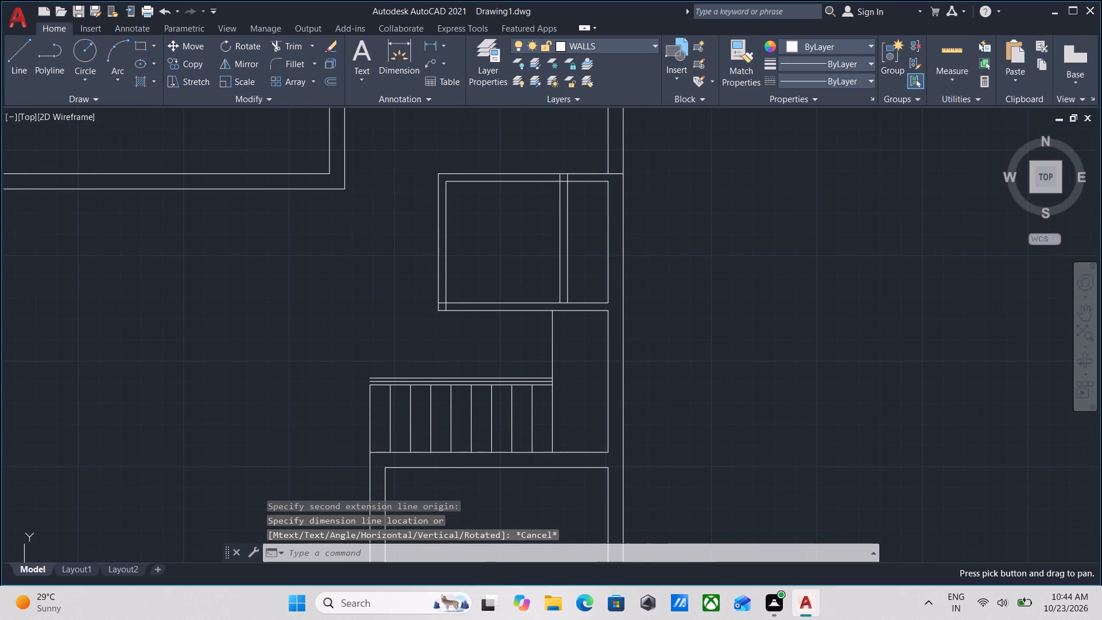
scroll(540, 409, up, 1)
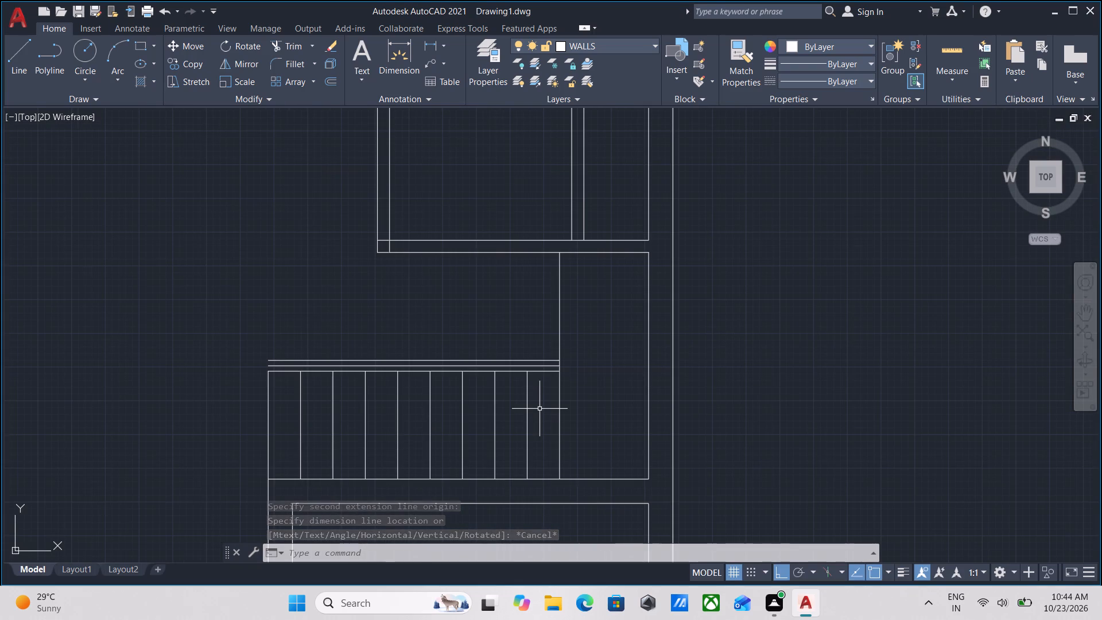
click(542, 414)
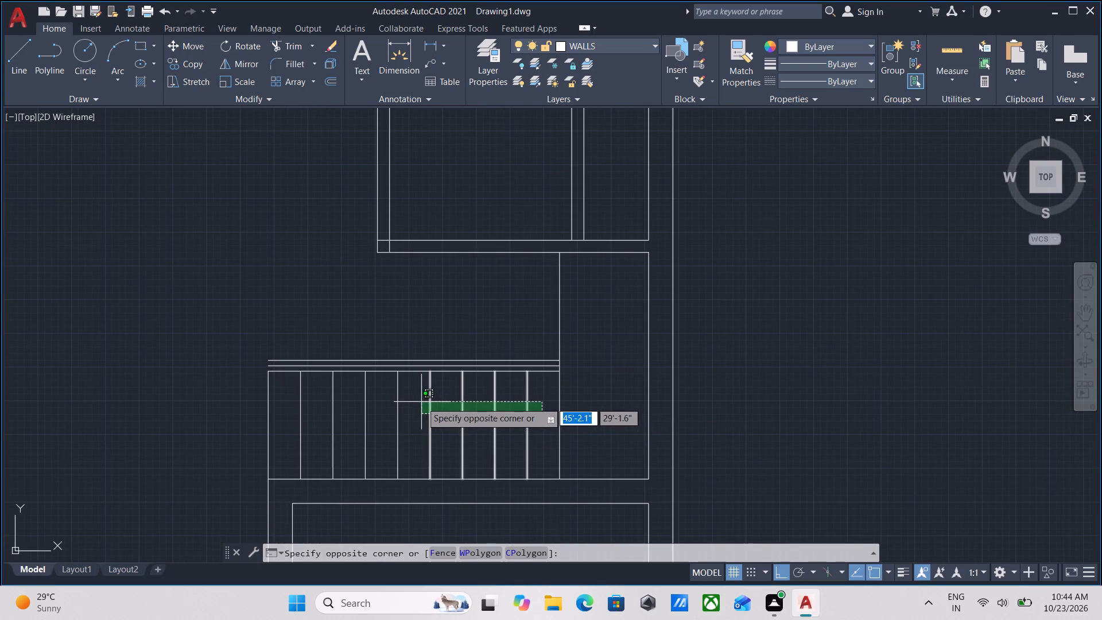
click(421, 402)
middle_drag(421, 400, 426, 420)
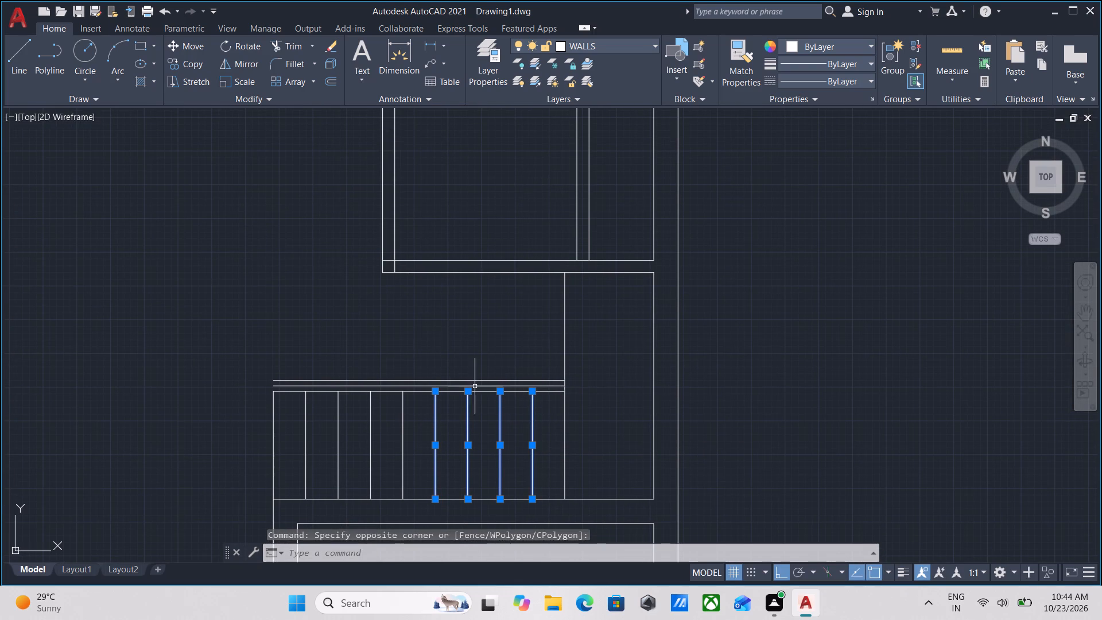
text(MI)
key(Return)
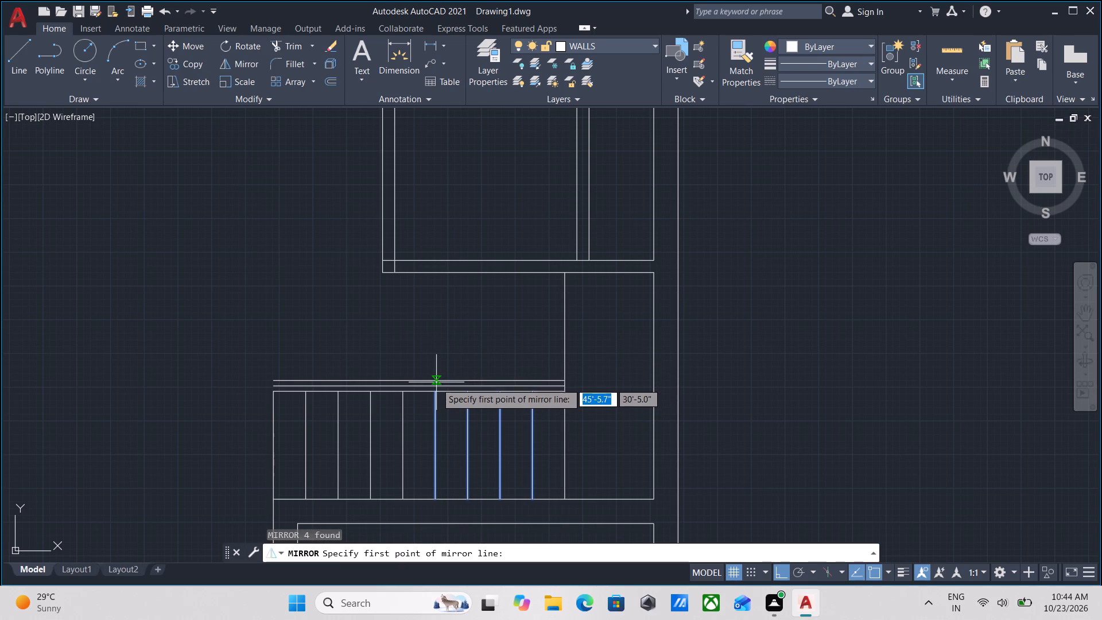
scroll(436, 386, up, 2)
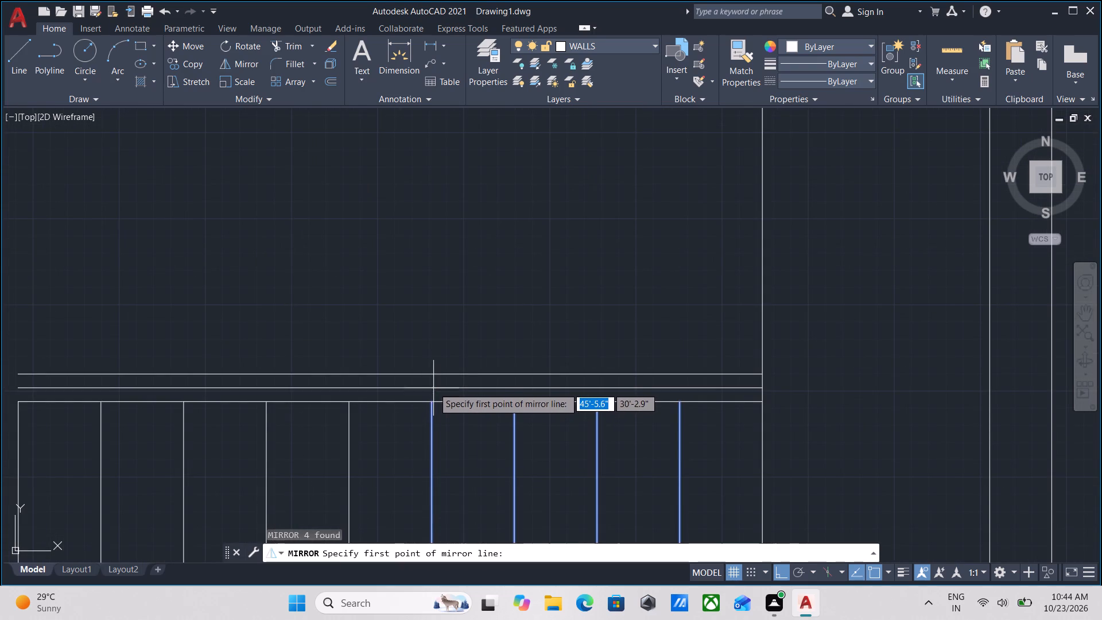
click(433, 387)
scroll(347, 383, down, 1)
middle_drag(347, 383, 553, 417)
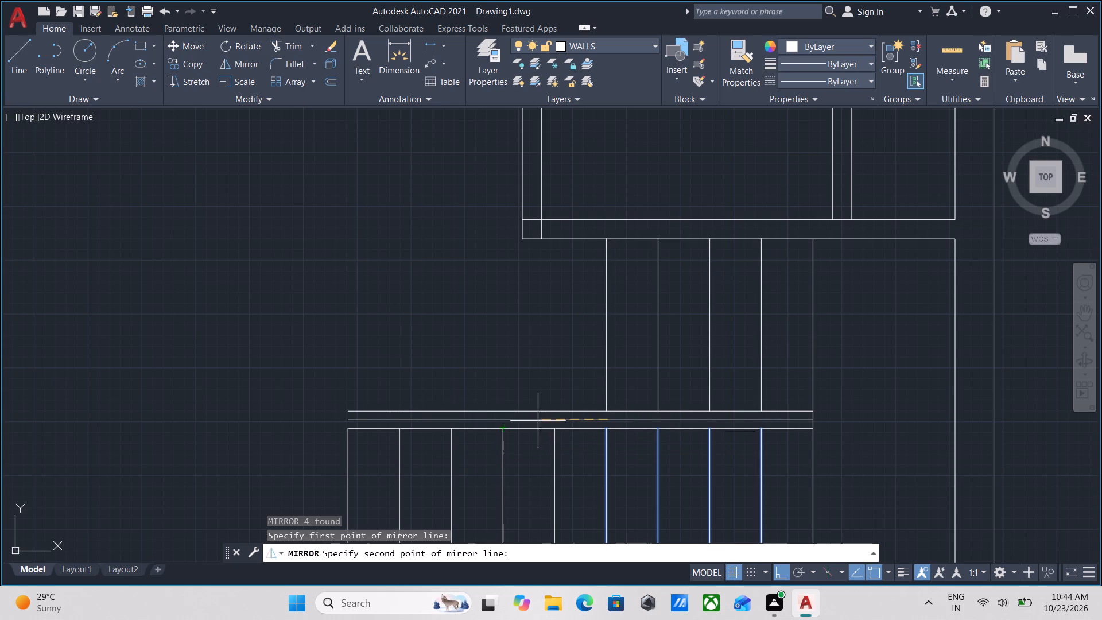
click(557, 423)
drag(591, 471, 557, 423)
Trim the two overlapping wall line stubs at the lower-left corner of the room above the staircase.
middle_drag(661, 307, 419, 307)
scroll(447, 286, down, 1)
middle_drag(448, 286, 515, 266)
middle_drag(409, 304, 426, 322)
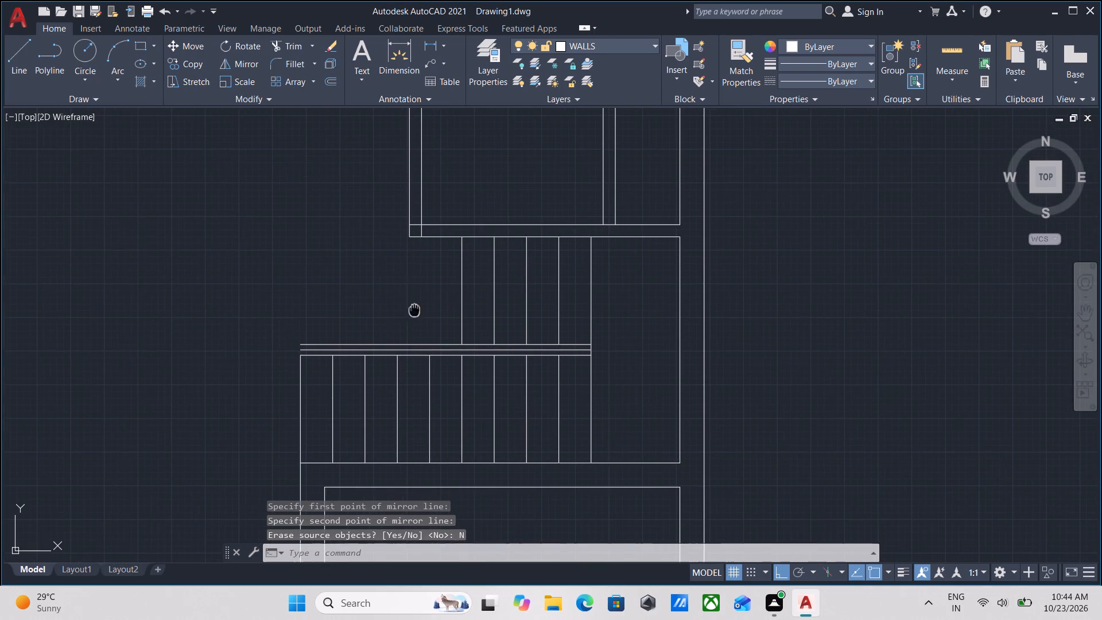
middle_drag(426, 322, 476, 369)
scroll(480, 432, up, 2)
scroll(514, 375, down, 2)
middle_drag(500, 374, 467, 463)
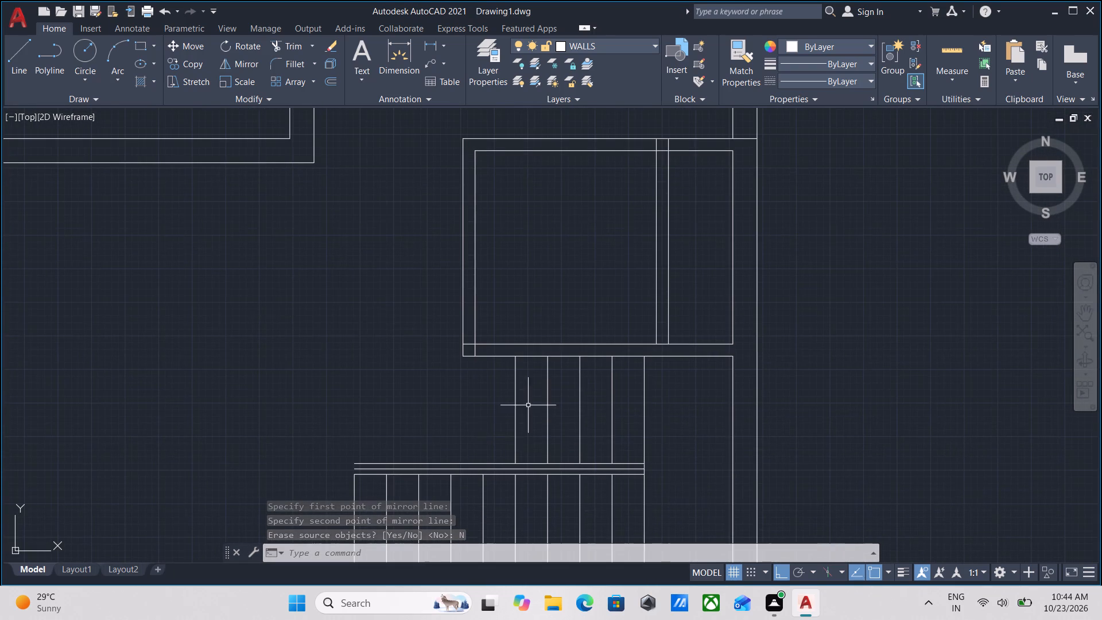
text(TR)
key(Return)
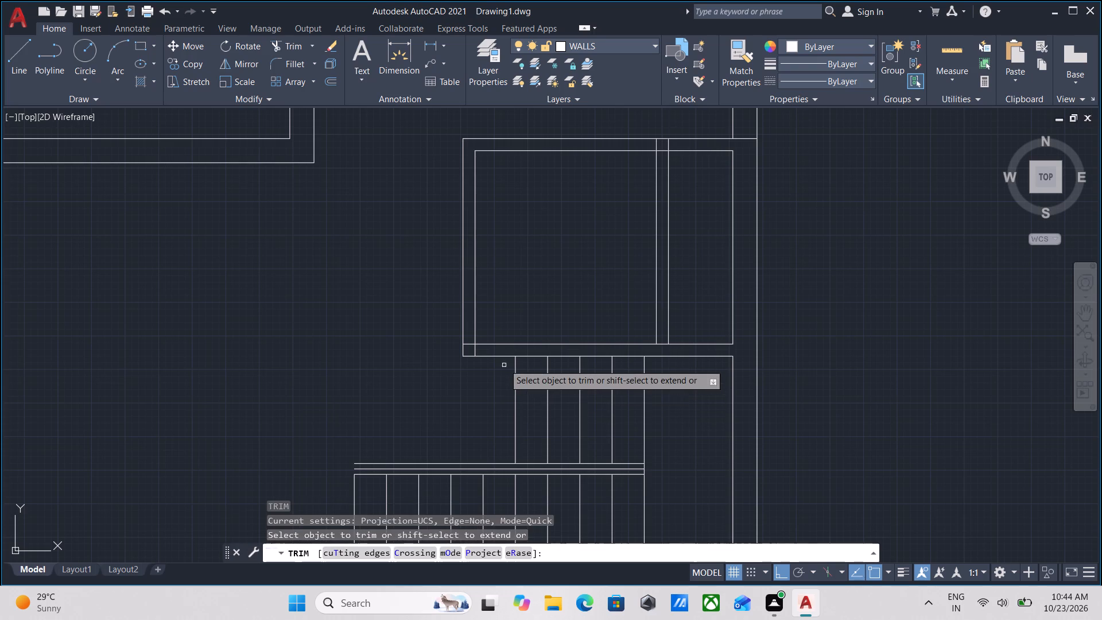
scroll(500, 355, up, 3)
click(380, 292)
click(388, 338)
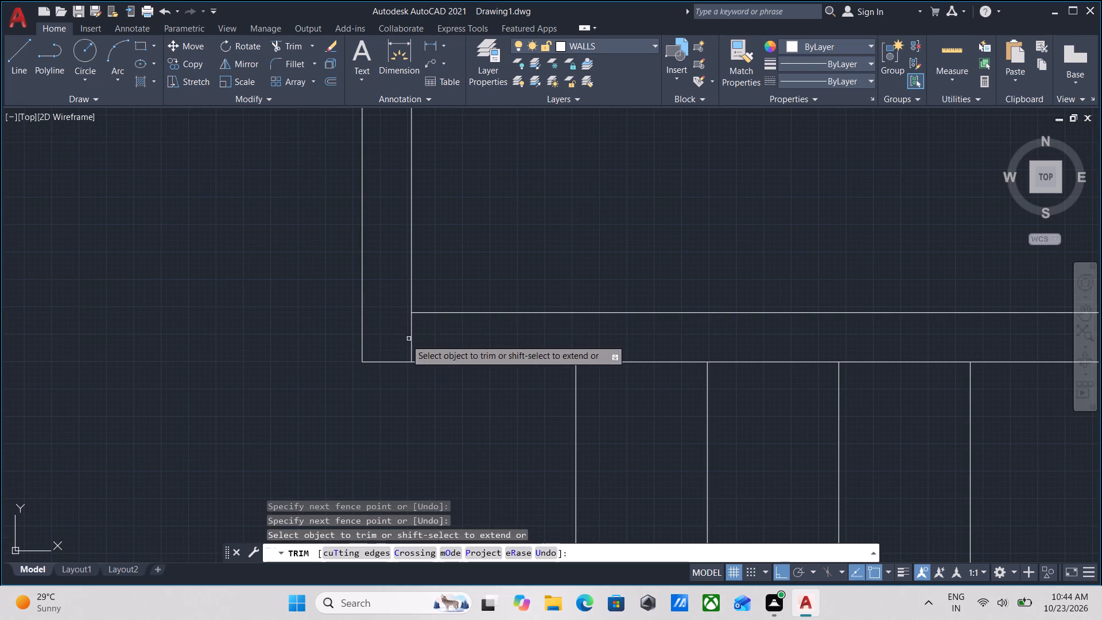
drag(390, 338, 406, 336)
click(439, 337)
key(Escape)
Offset the upper flight's leftmost tread line 1' to the left.
scroll(439, 337, down, 2)
middle_drag(509, 357, 551, 247)
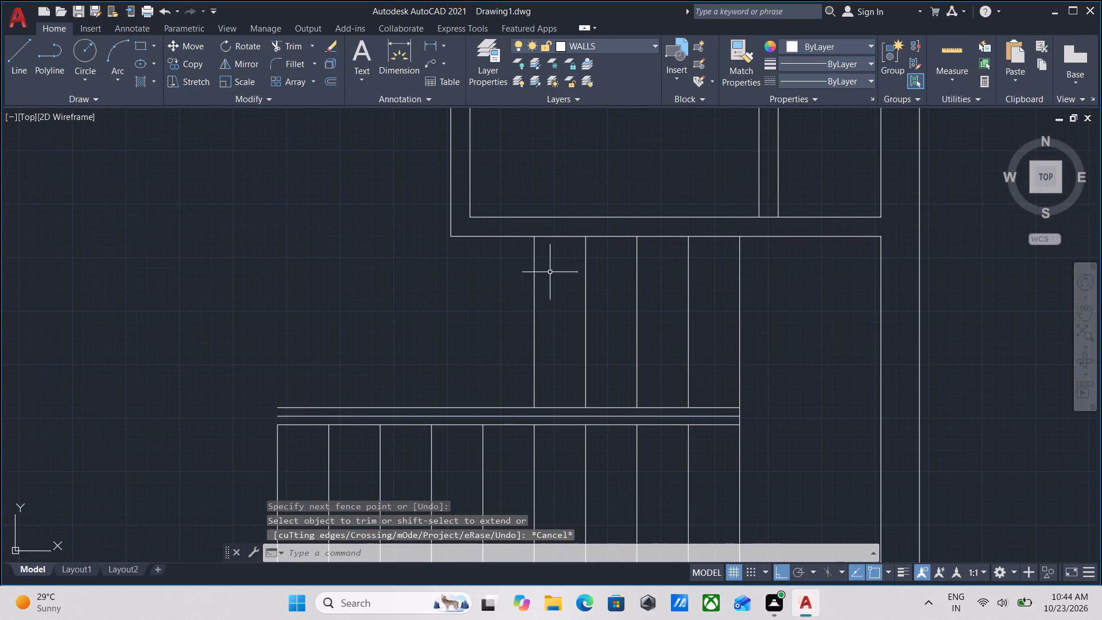
click(546, 319)
click(503, 298)
key(o)
key(Return)
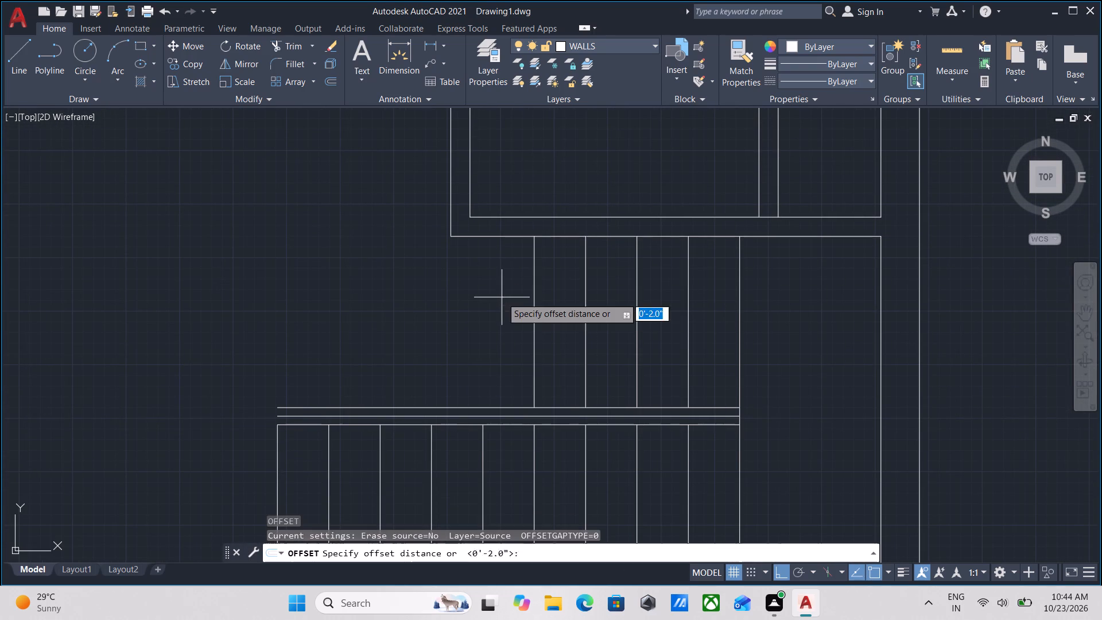
click(533, 321)
click(491, 321)
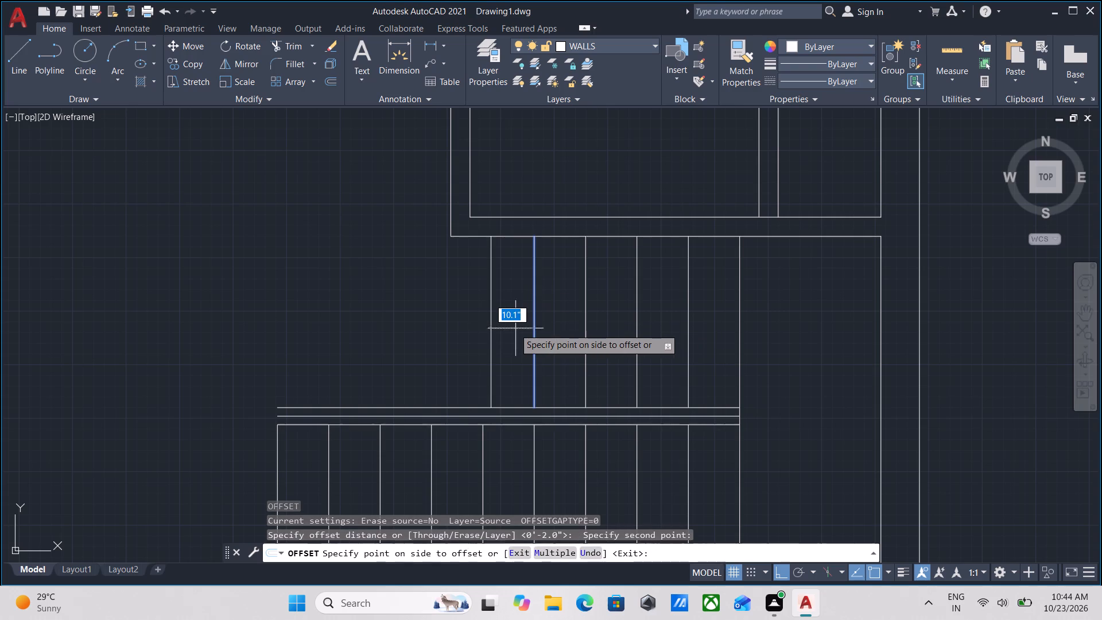
text(1')
key(Return)
scroll(498, 328, down, 1)
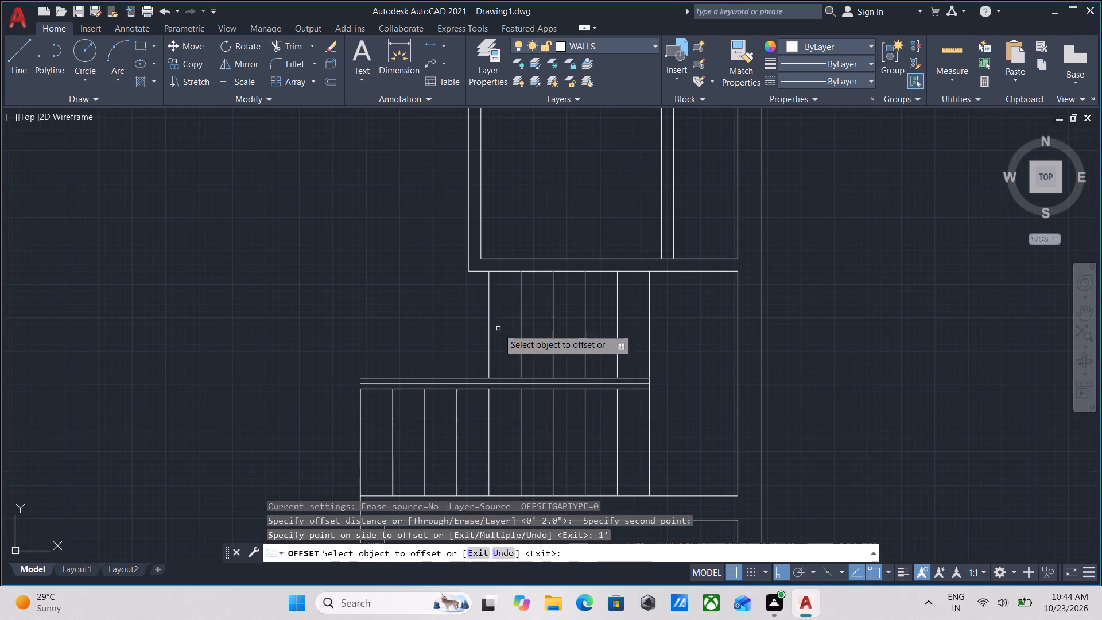
key(Escape)
Draw a short vertical line closing the left ends of the horizontal lines between the two stair flights.
scroll(416, 335, down, 1)
middle_drag(432, 318, 469, 281)
scroll(598, 336, up, 2)
scroll(607, 318, down, 1)
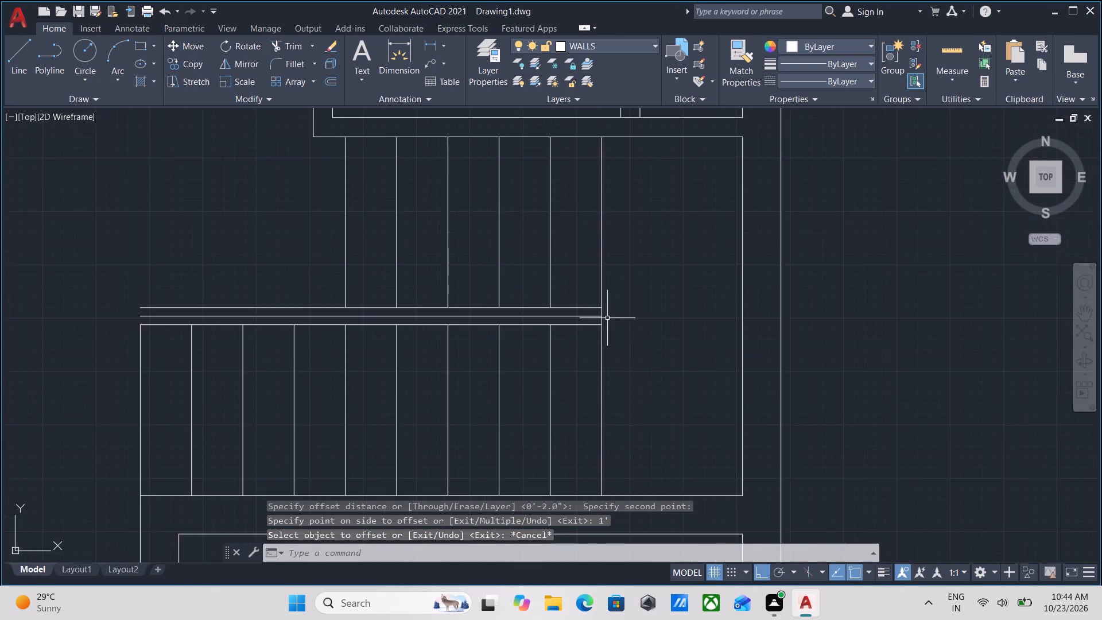
middle_drag(607, 318, 495, 359)
scroll(529, 343, down, 1)
middle_drag(530, 343, 565, 305)
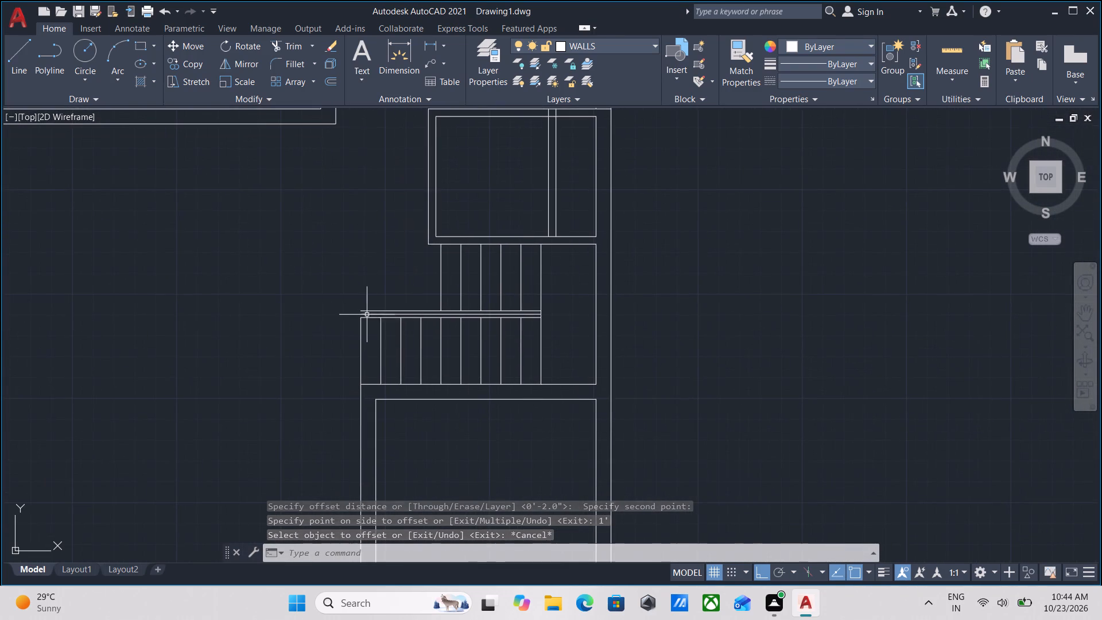
scroll(366, 315, up, 2)
middle_drag(344, 303, 352, 346)
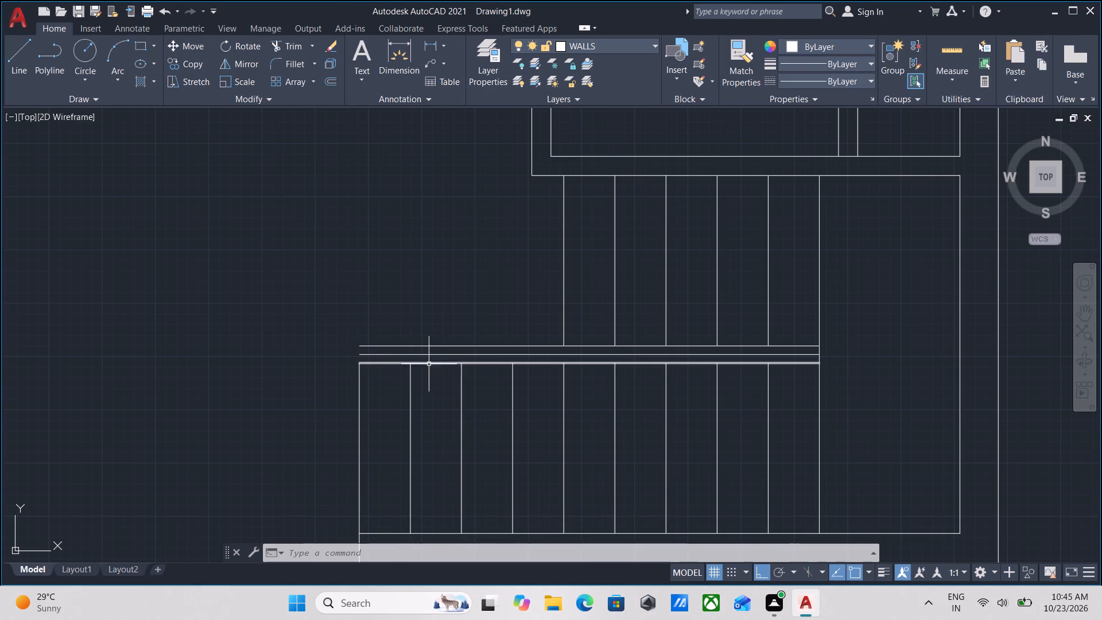
scroll(408, 345, up, 2)
scroll(368, 344, down, 1)
middle_drag(368, 344, 392, 361)
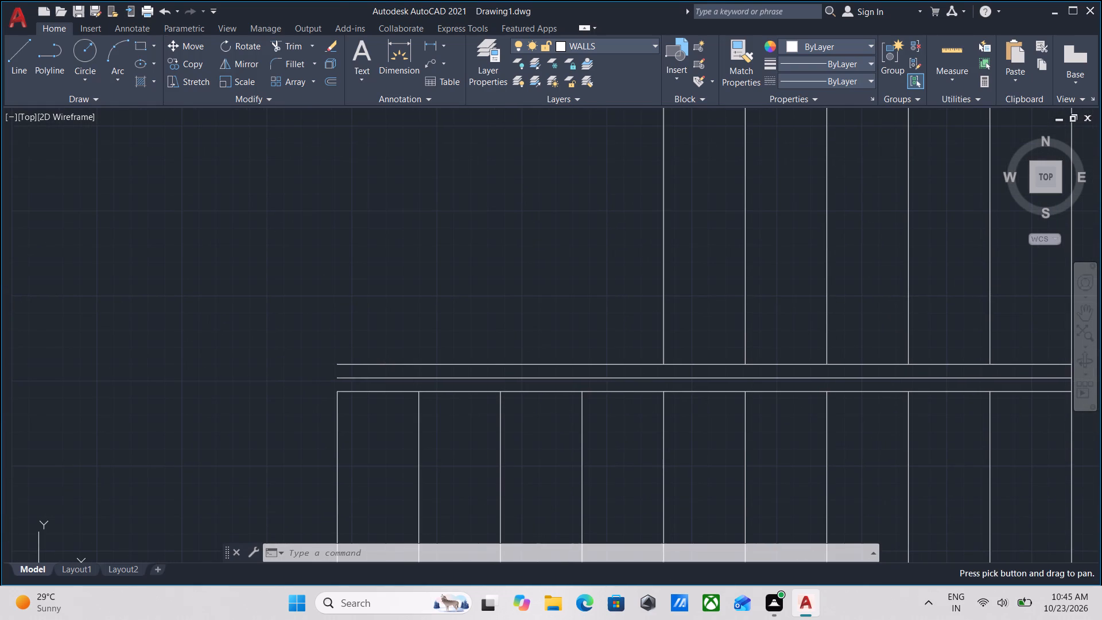
key(l)
key(Return)
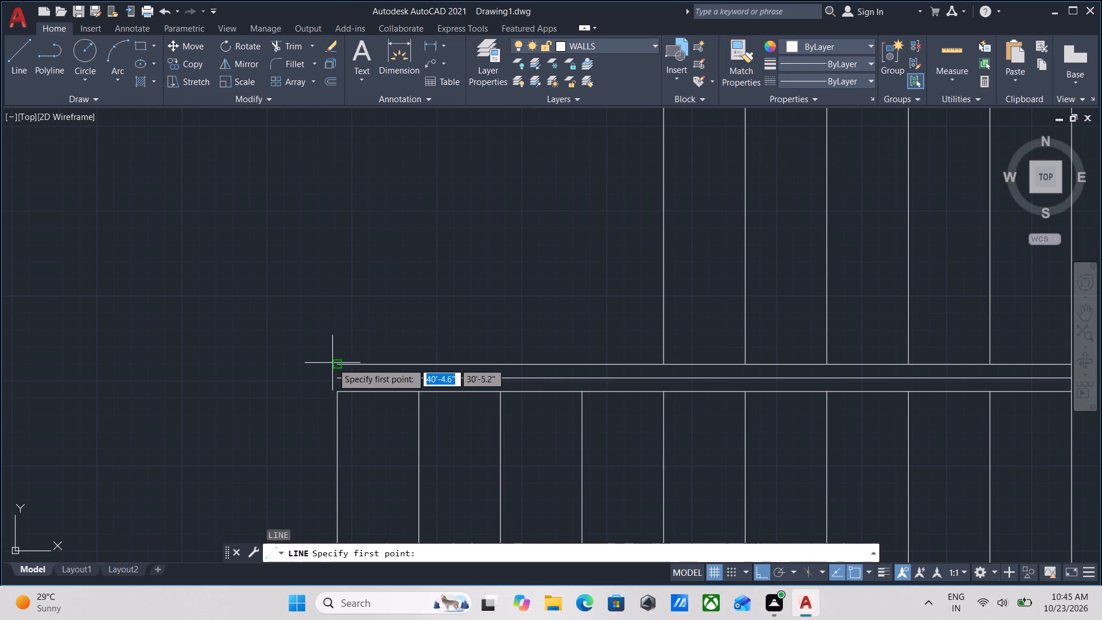
click(334, 363)
click(335, 389)
key(Escape)
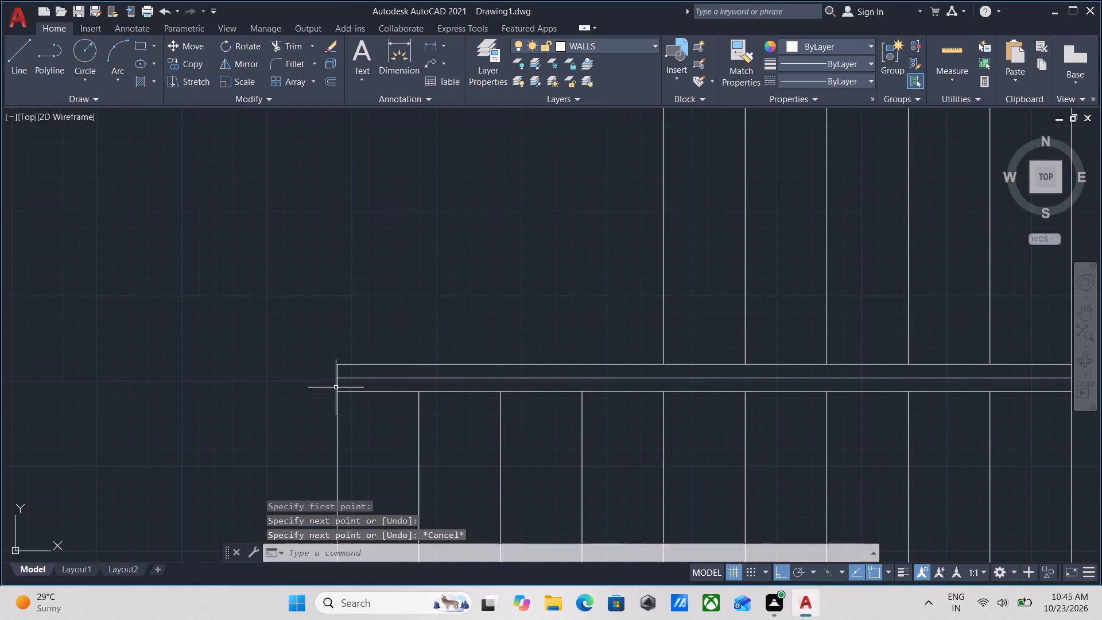
Erase the middle of the three horizontal lines between the two stair flights.
scroll(451, 334, down, 1)
middle_drag(453, 332, 296, 293)
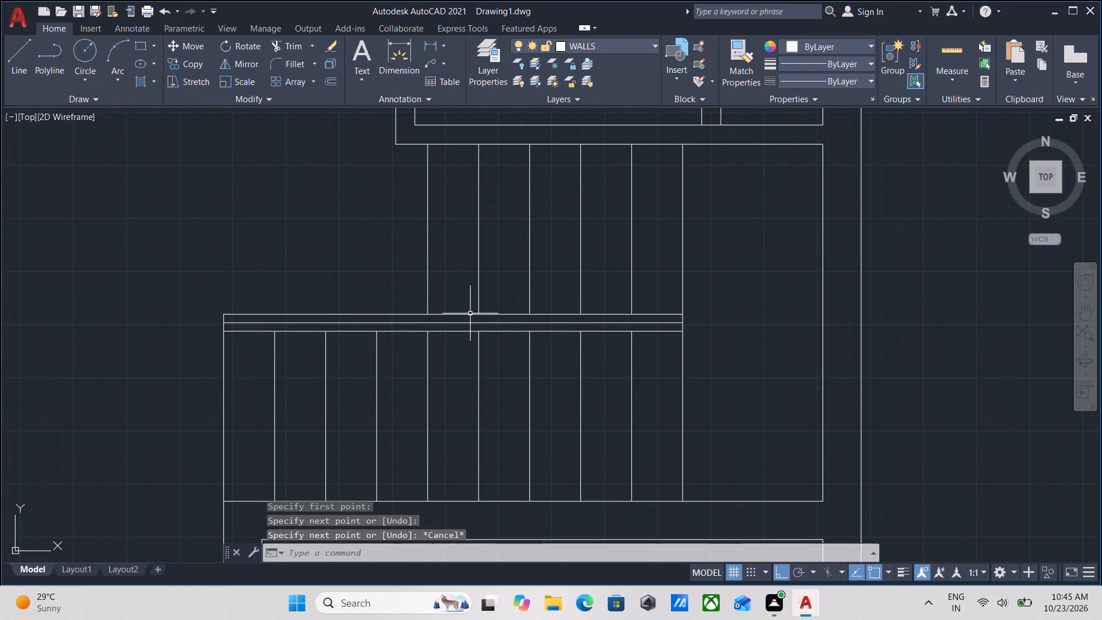
scroll(491, 347, up, 2)
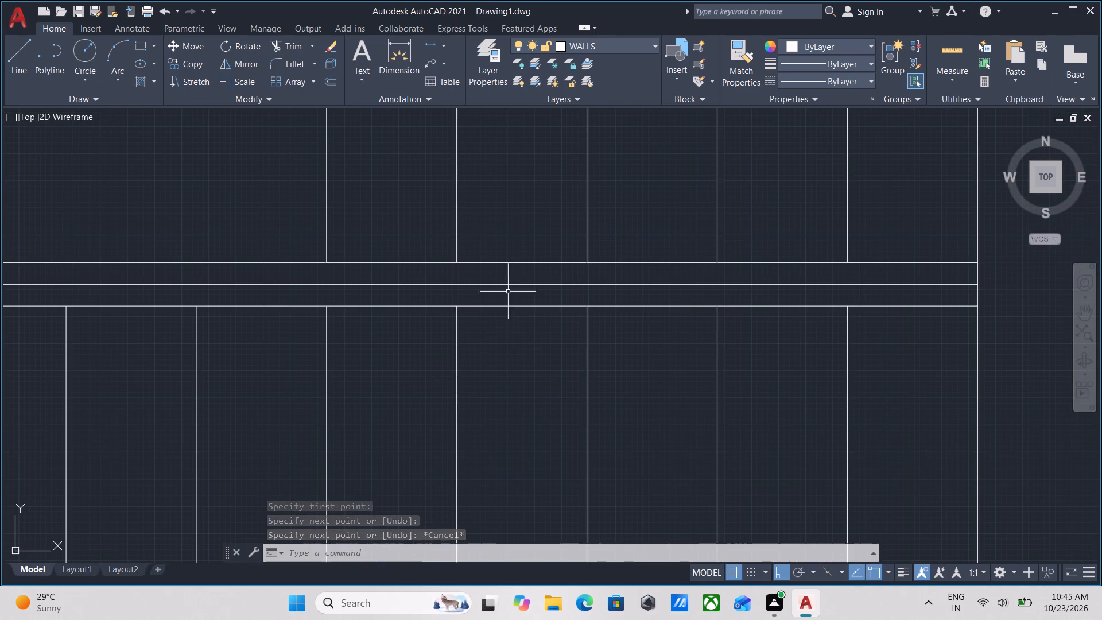
click(506, 289)
click(445, 286)
click(461, 293)
click(431, 282)
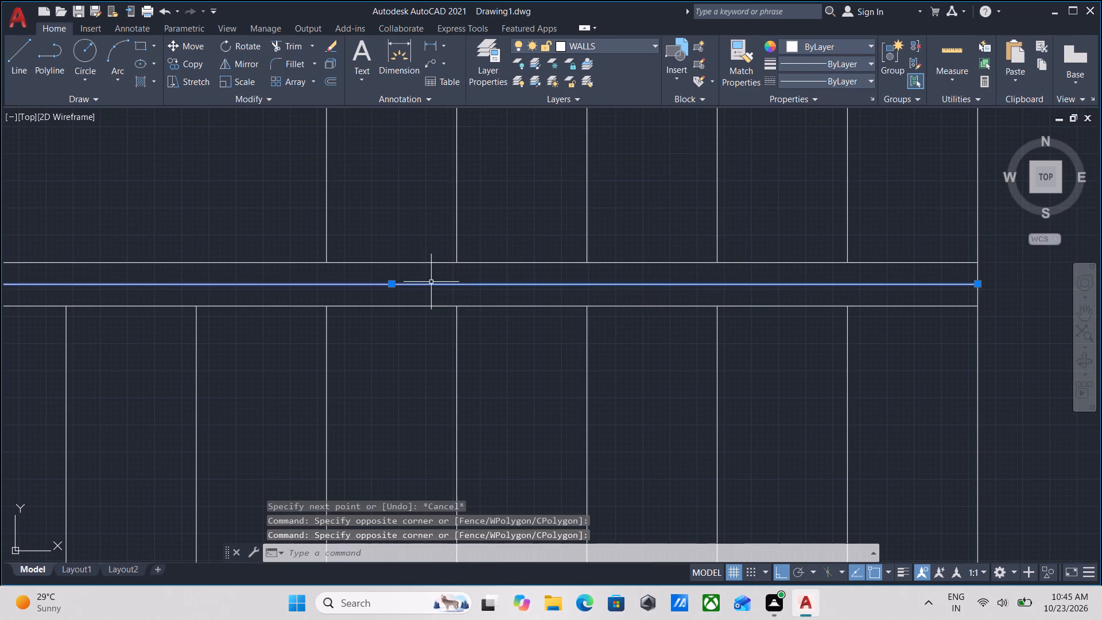
scroll(431, 282, down, 2)
middle_drag(431, 282, 403, 310)
right_click(403, 310)
click(436, 317)
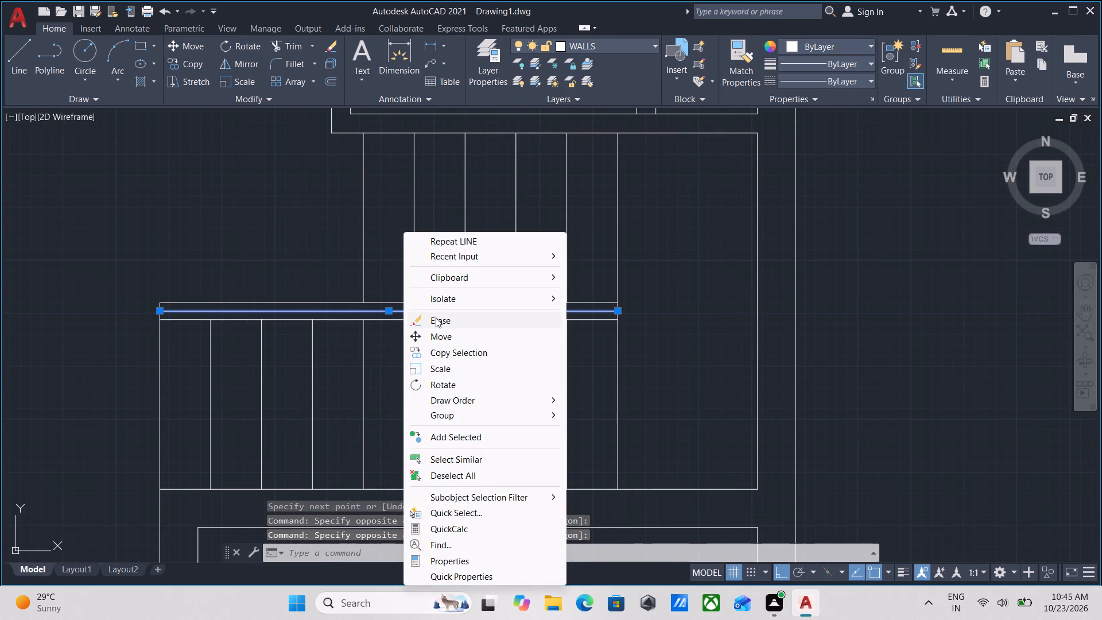
Put the staircase lines on the STAIRS layer and set that layer's color to index 130.
scroll(466, 299, down, 1)
middle_drag(466, 299, 362, 362)
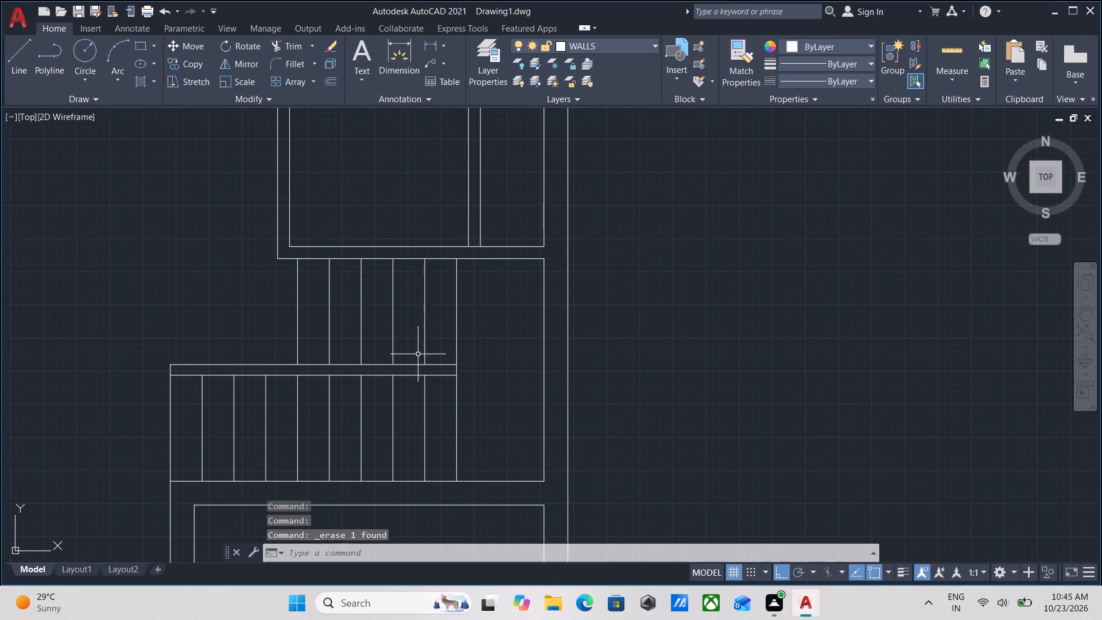
scroll(546, 354, down, 1)
middle_drag(546, 354, 602, 330)
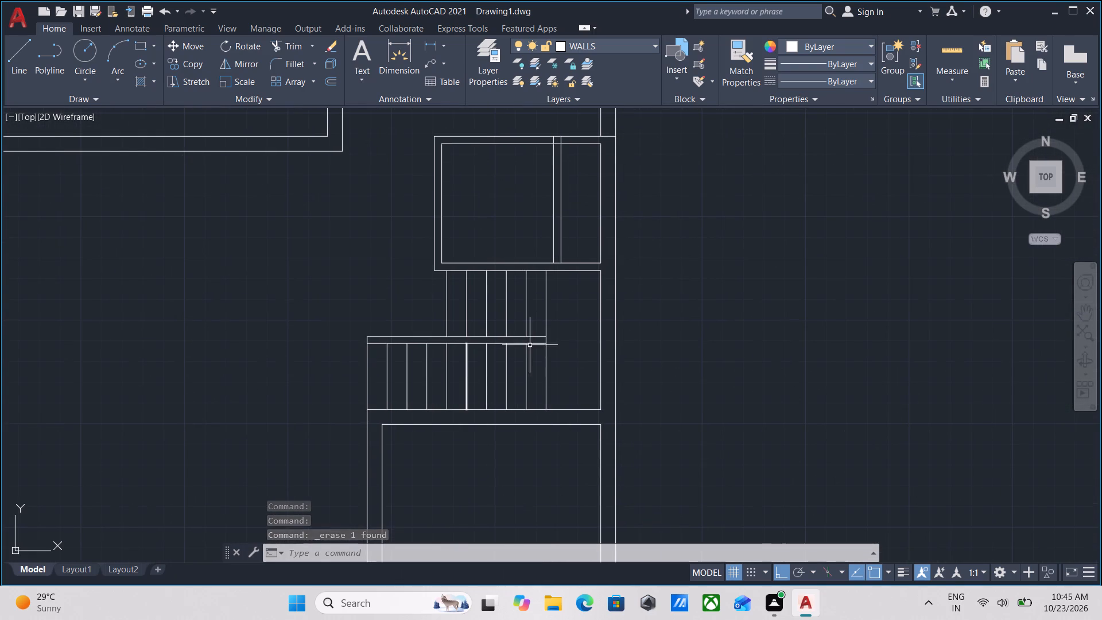
click(572, 369)
click(323, 297)
middle_drag(327, 289, 292, 369)
scroll(292, 369, up, 1)
click(621, 42)
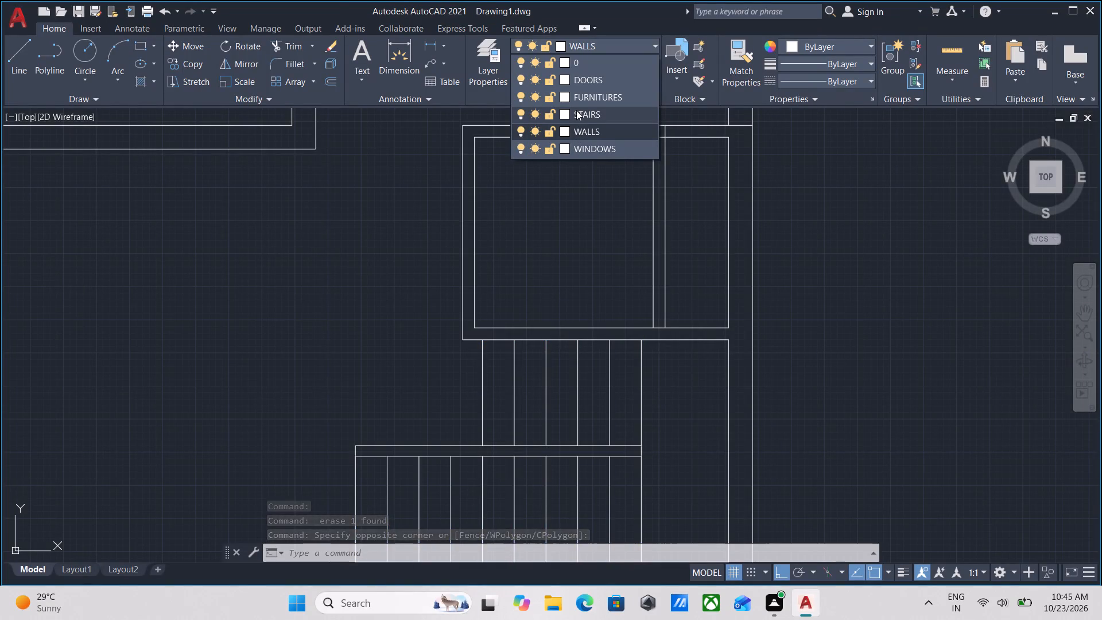
click(566, 111)
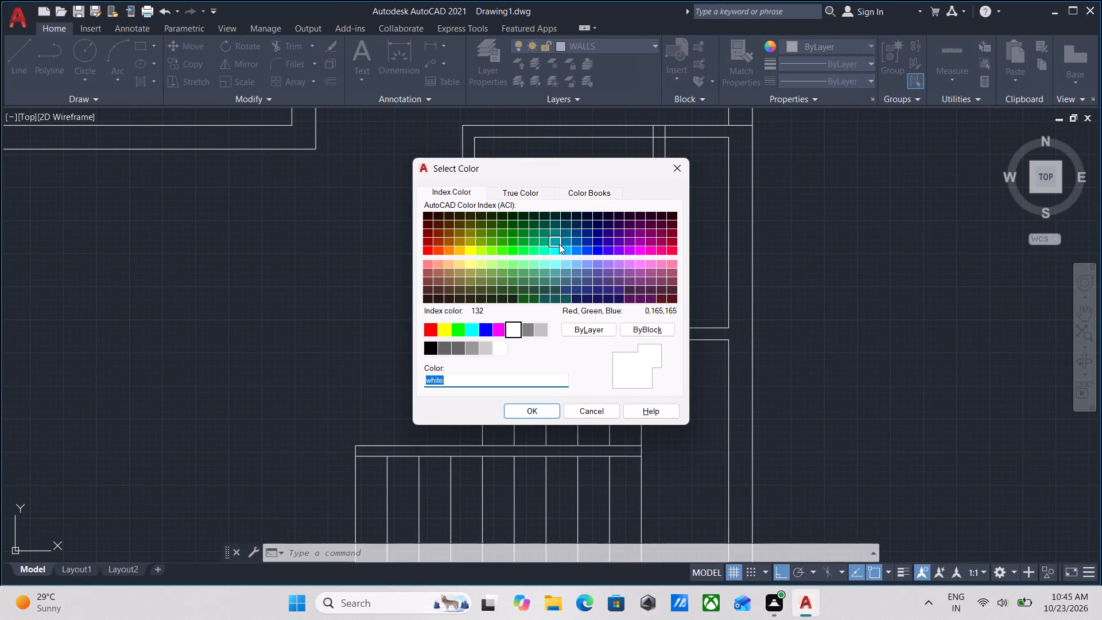
click(557, 254)
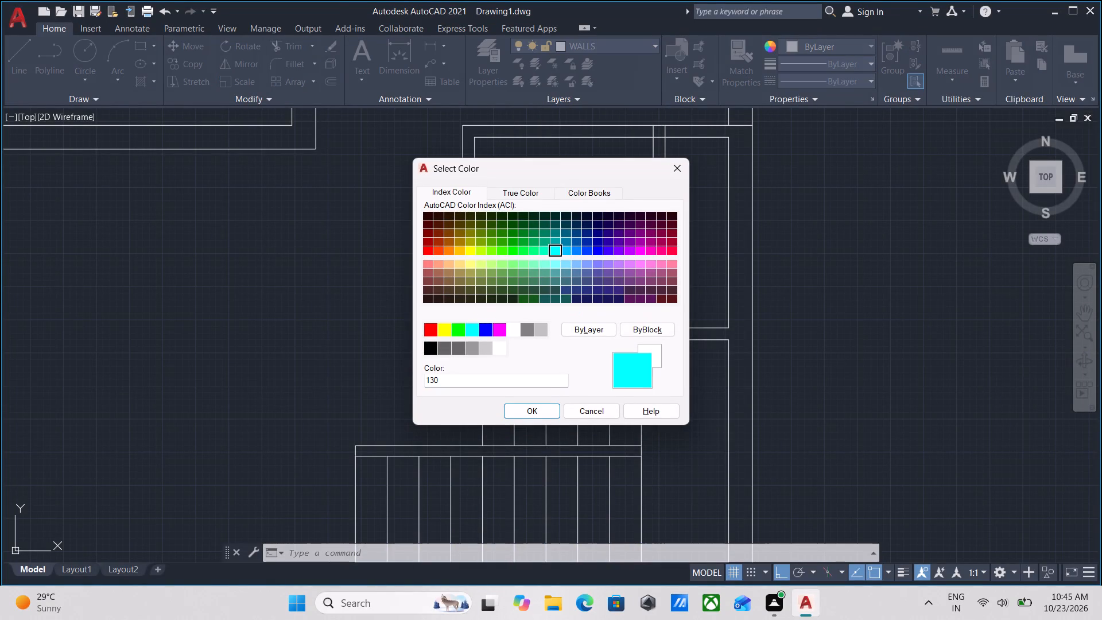
click(542, 411)
scroll(571, 387, down, 2)
middle_drag(566, 378, 544, 330)
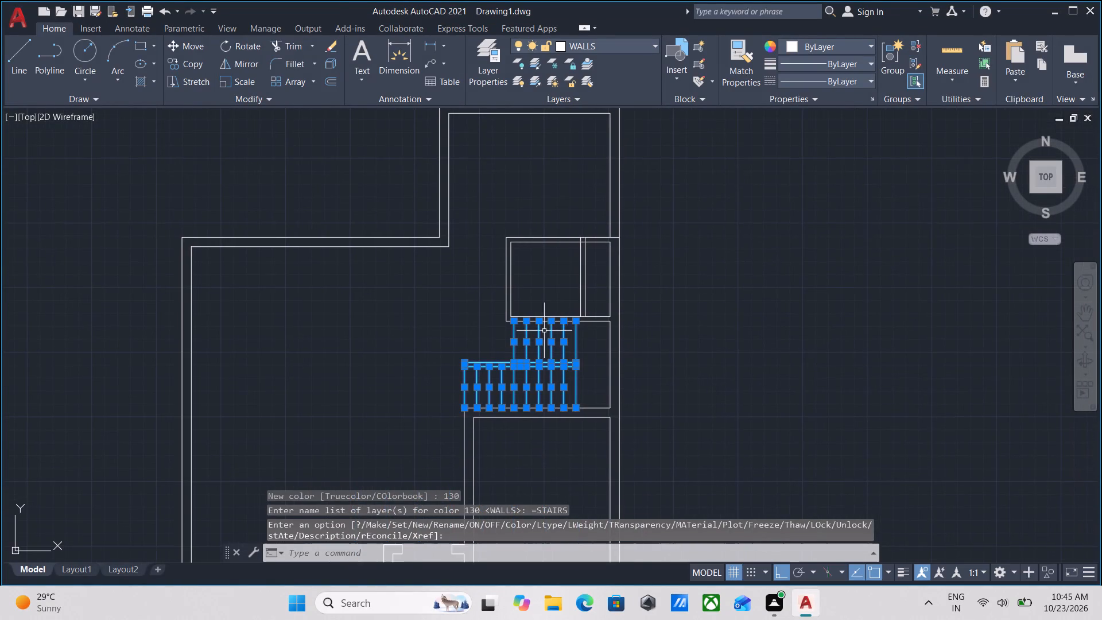
key(Escape)
Make STAIRS the current layer.
scroll(593, 395, up, 2)
middle_drag(549, 362, 620, 387)
middle_drag(461, 353, 500, 378)
middle_drag(366, 347, 388, 337)
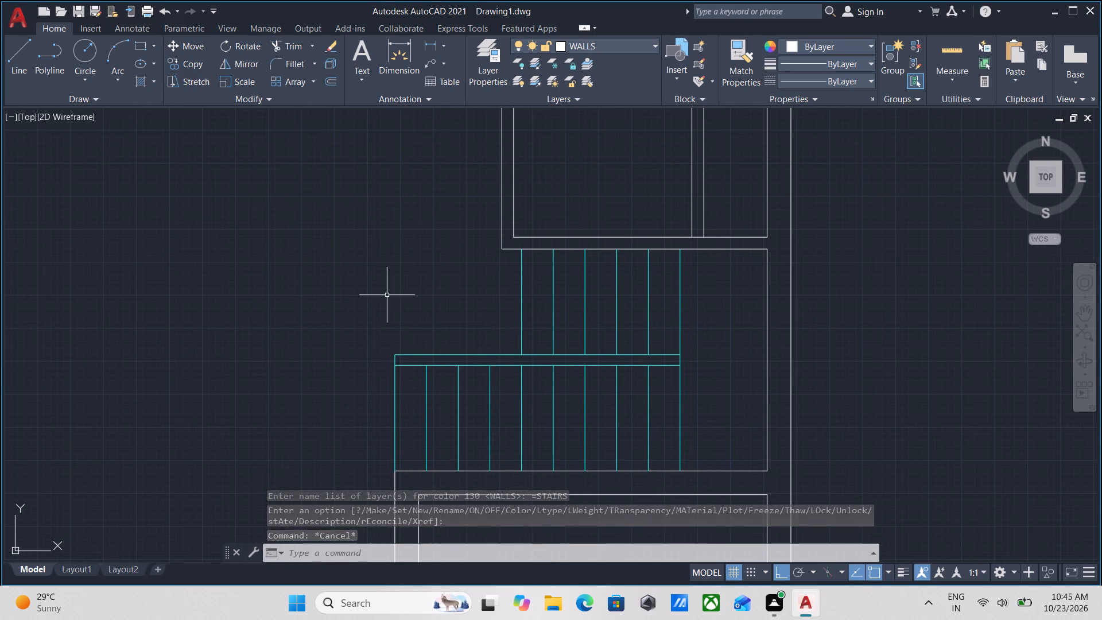
click(612, 43)
click(596, 114)
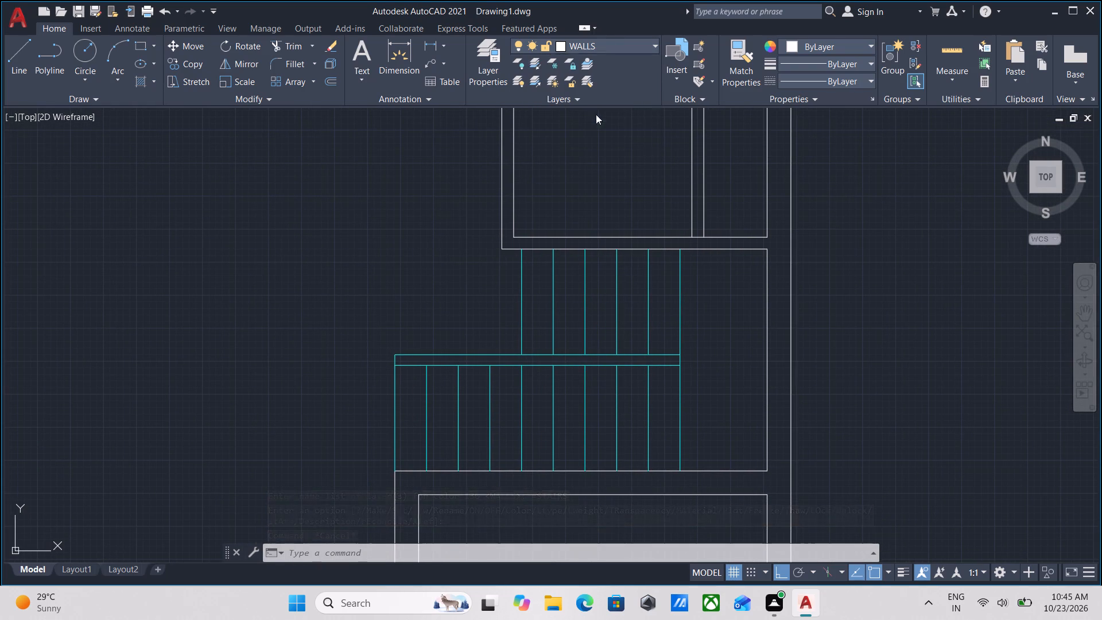
Draw a horizontal line about 7'-4" long from the midpoint of the lower flight's left edge across the treads.
key(l)
key(Return)
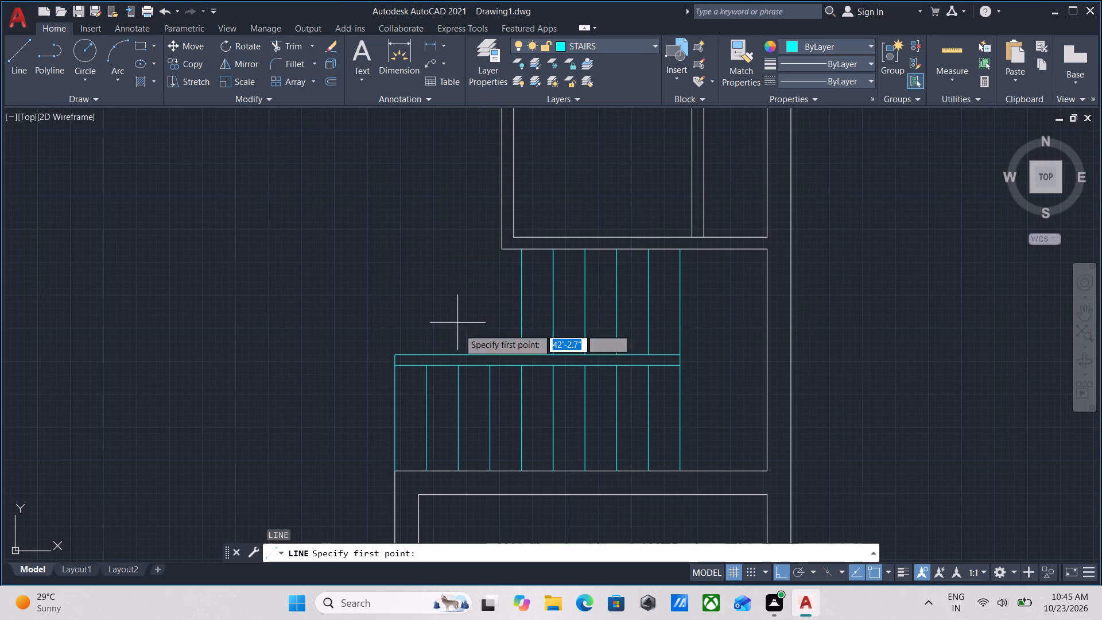
click(395, 416)
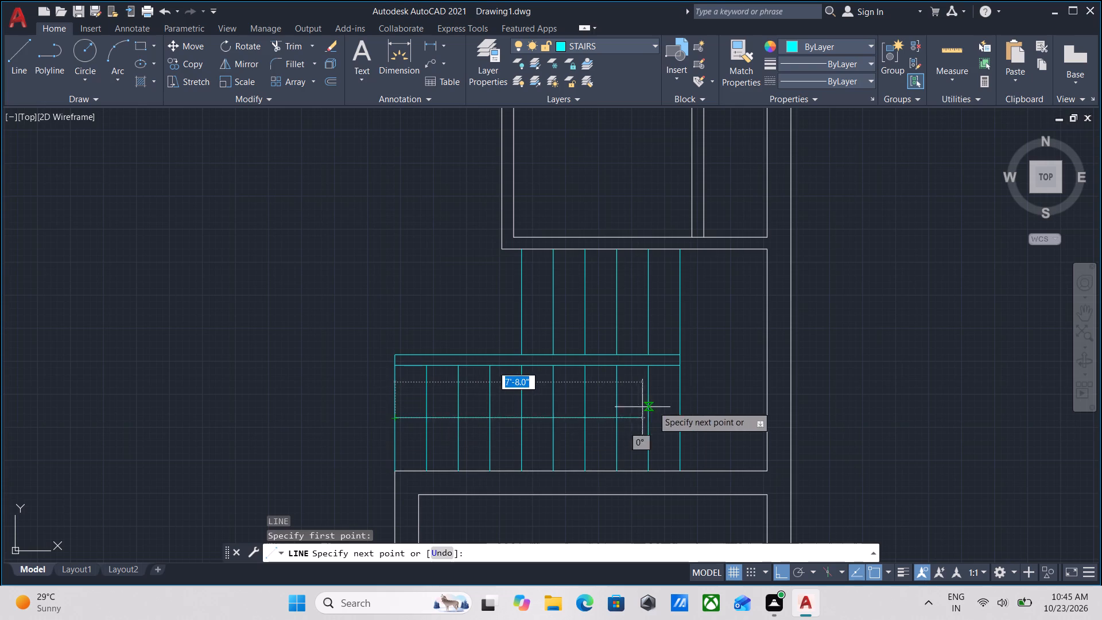
middle_drag(670, 416, 559, 410)
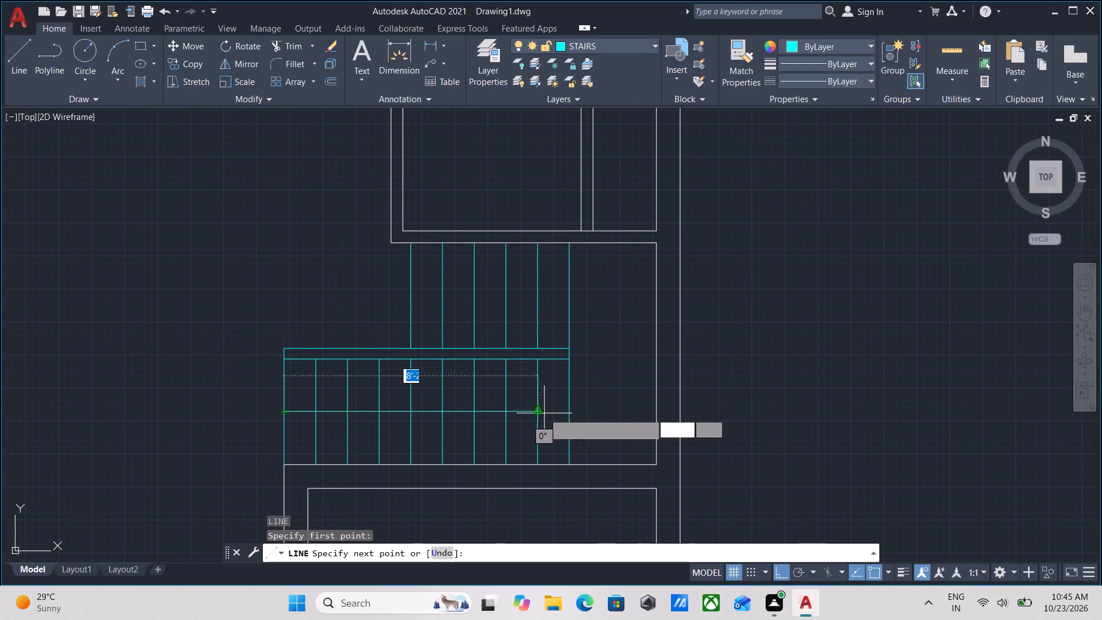
scroll(541, 409, up, 6)
scroll(409, 432, down, 1)
middle_drag(409, 432, 635, 314)
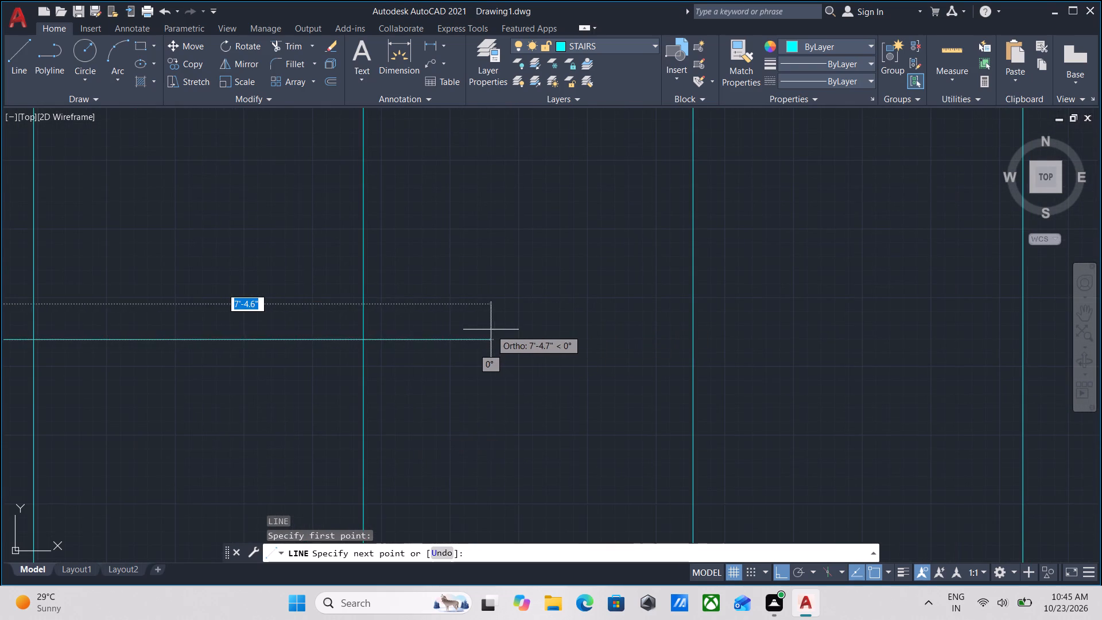
click(478, 339)
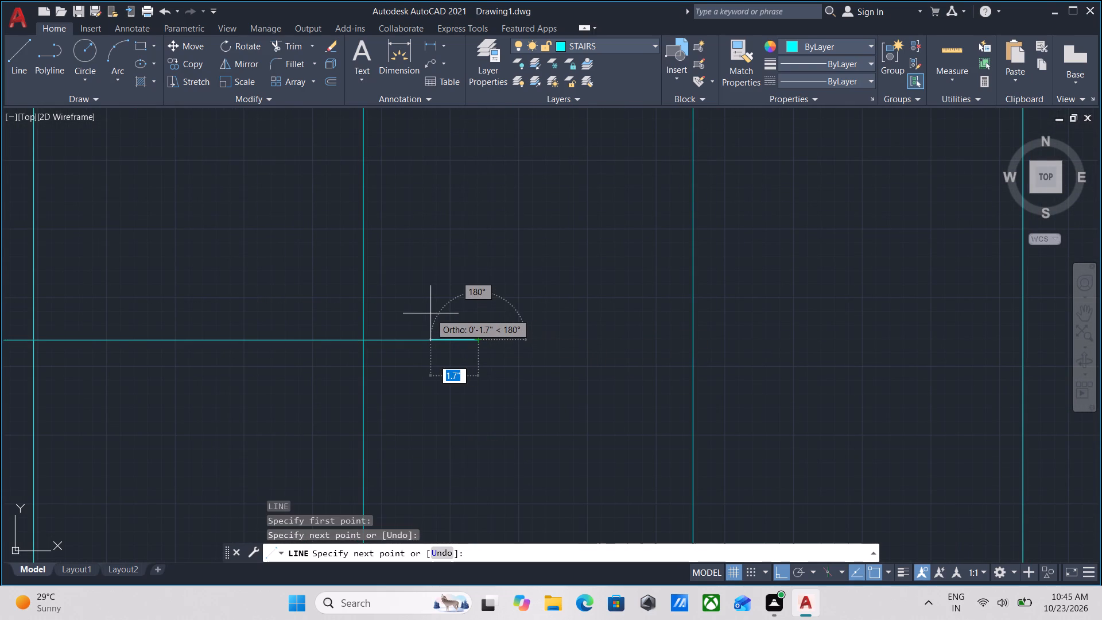
With Ortho off, sketch the upper half of a swept-back arrowhead at the line's right end, its tip level with the line.
key(F8)
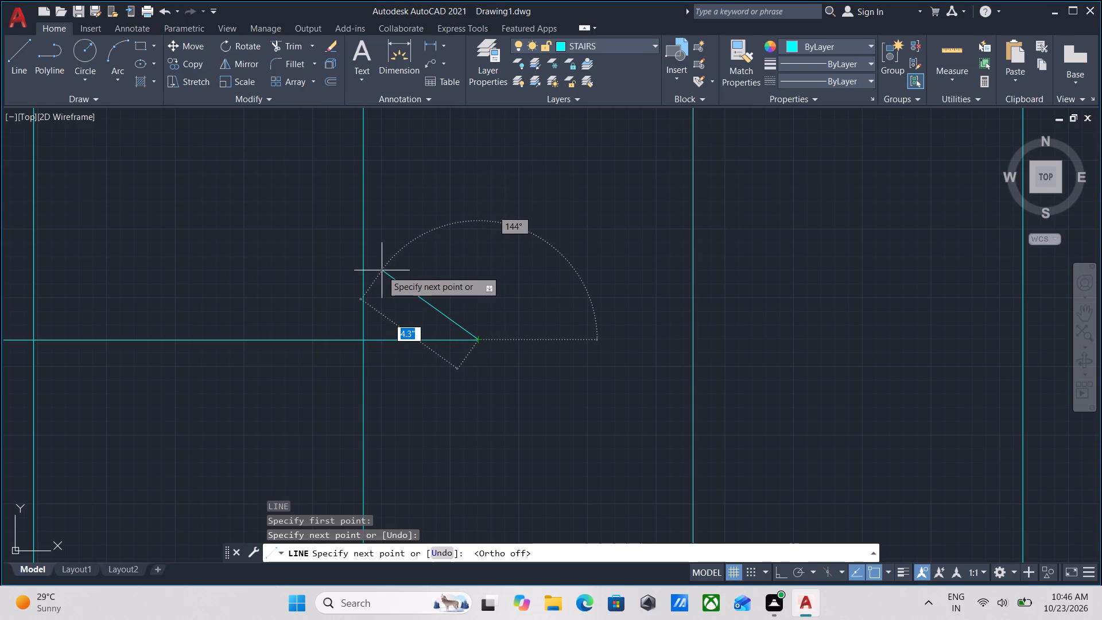
click(372, 270)
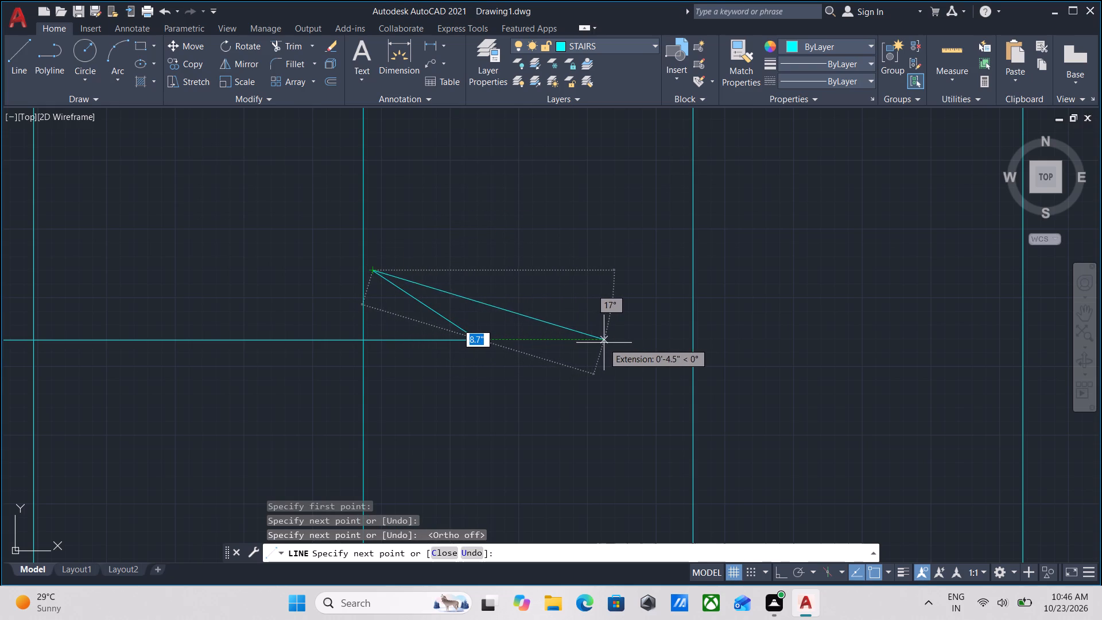
click(620, 343)
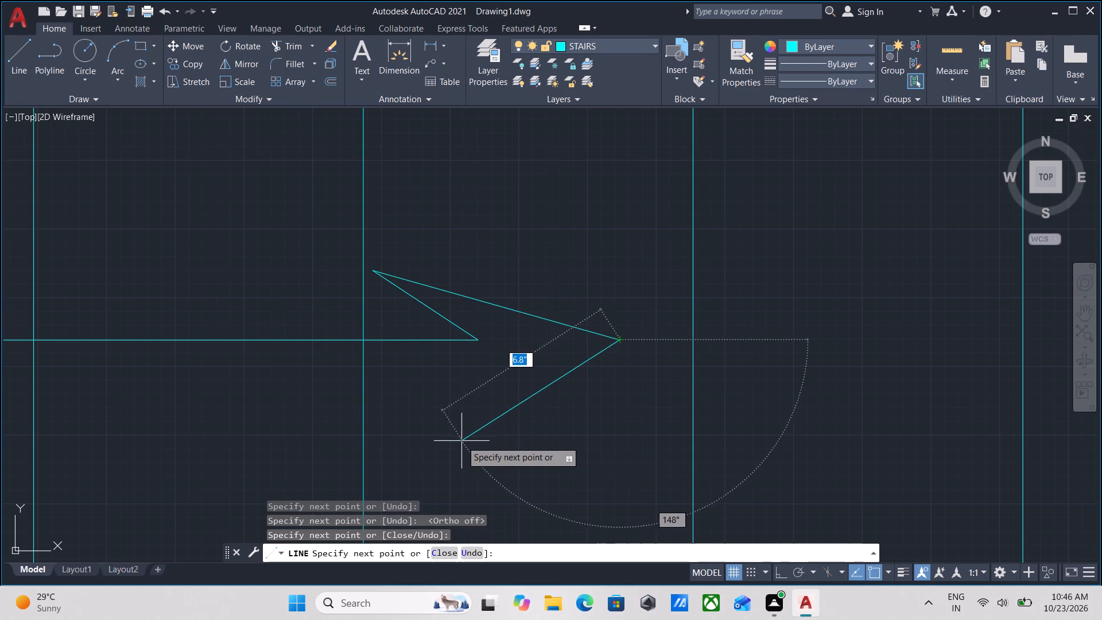
key(Escape)
Mirror the two half-arrowhead lines about the horizontal direction line, with Ortho on, keeping the originals.
drag(461, 228, 454, 234)
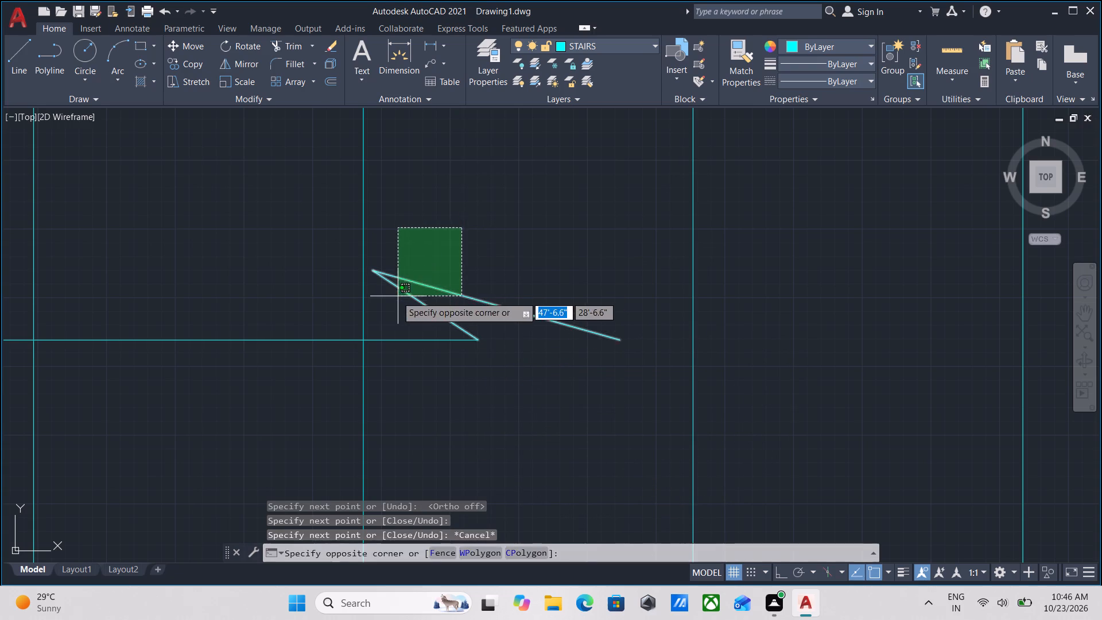
click(397, 296)
text(MI)
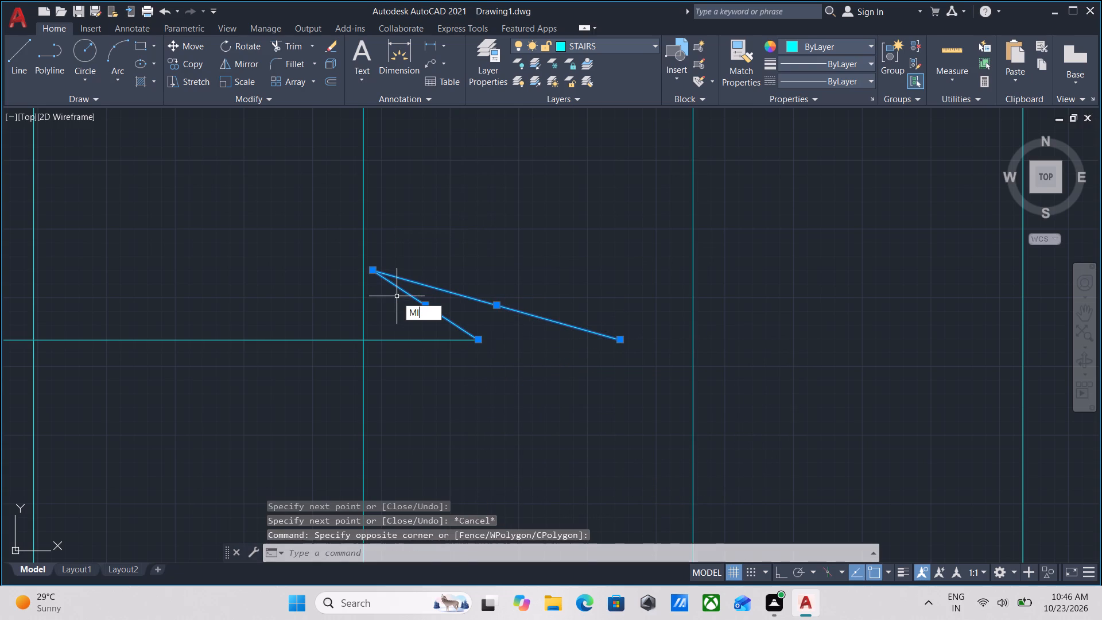
key(Return)
click(479, 340)
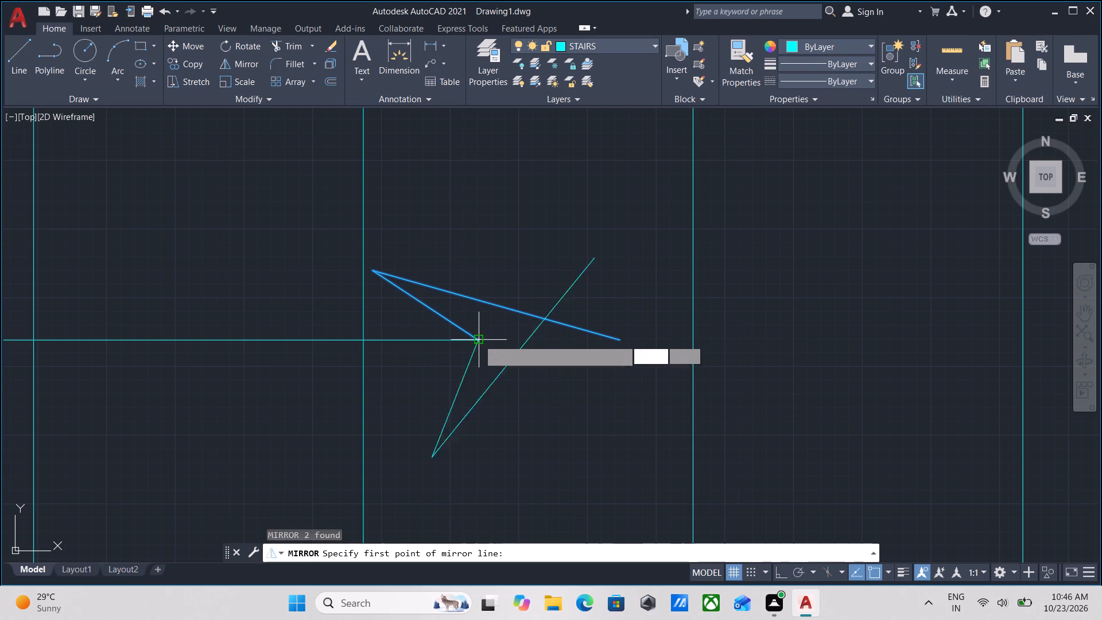
key(F8)
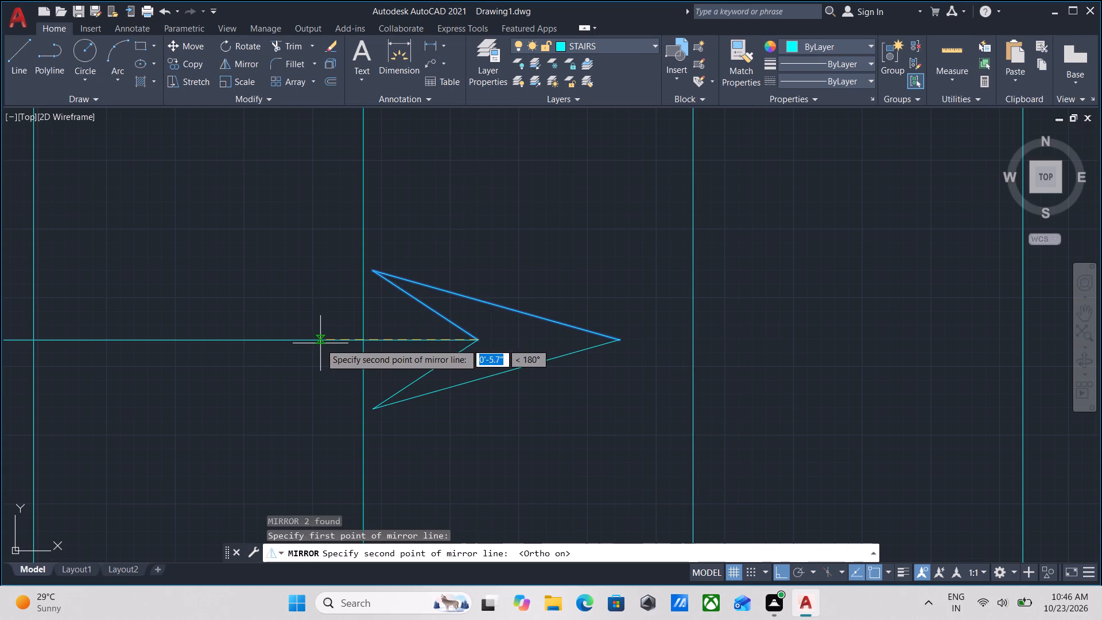
click(262, 333)
drag(304, 381, 262, 333)
Fill the arrowhead outline with a SOLID hatch.
key(h)
key(Return)
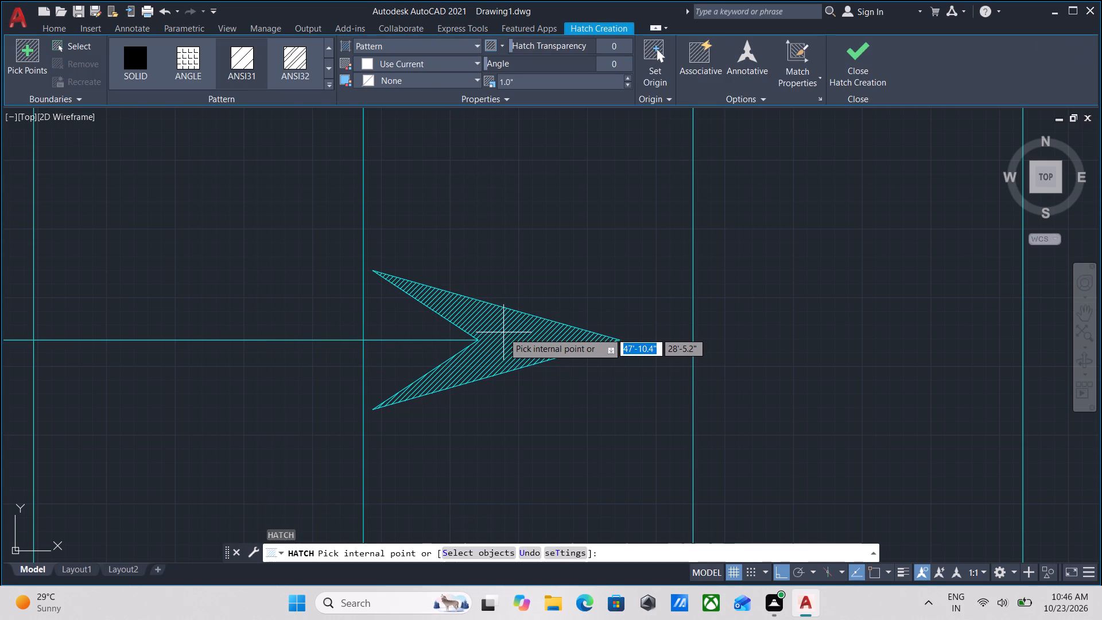
click(329, 69)
click(329, 69)
double_click(329, 54)
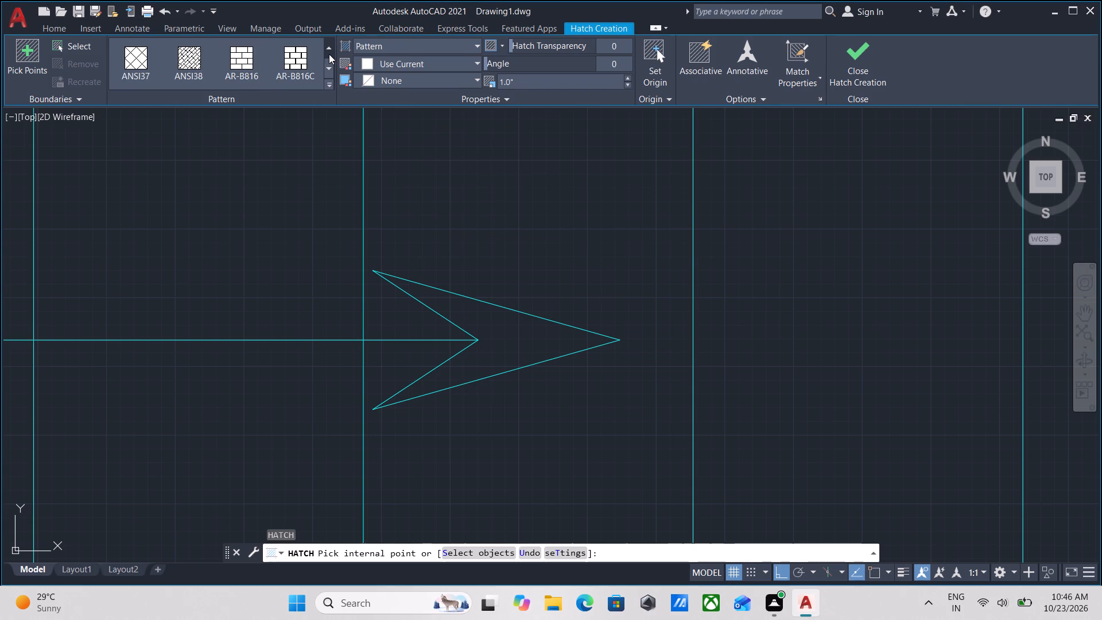
click(139, 65)
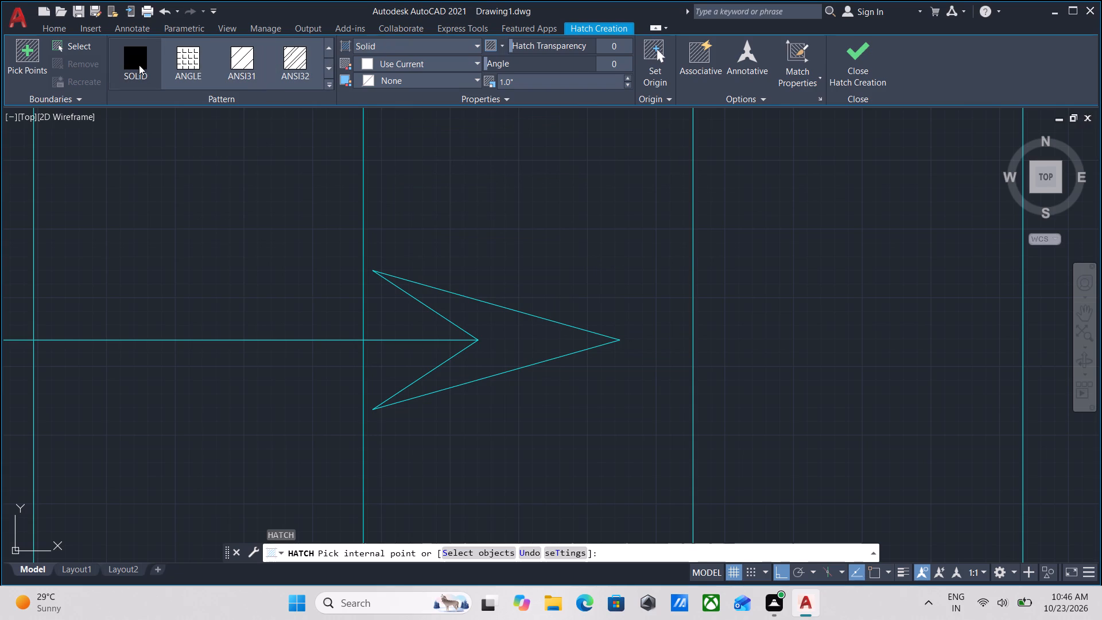
click(500, 343)
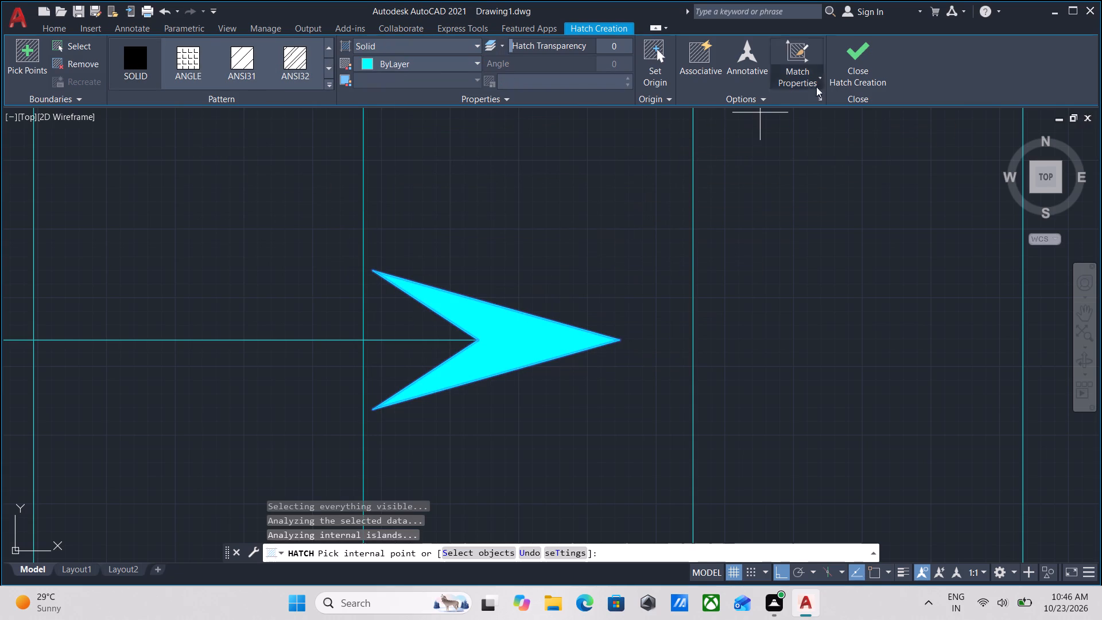
click(854, 76)
Group the direction line with the arrowhead's hatch and its two long outline edges.
scroll(496, 255, down, 3)
middle_drag(502, 260, 532, 299)
click(546, 366)
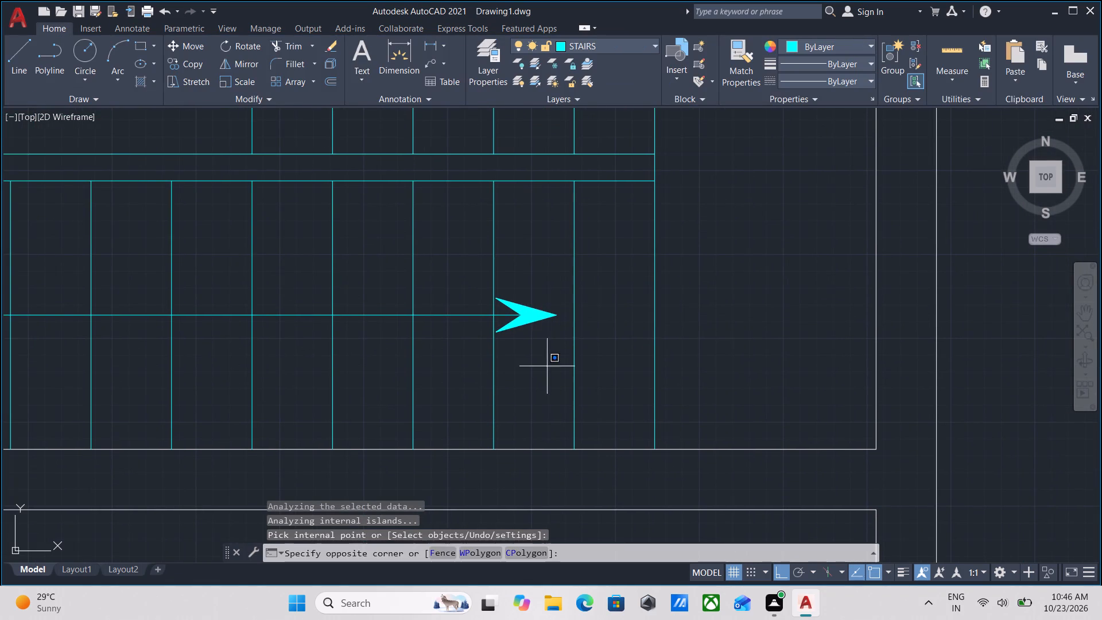
click(536, 273)
click(439, 340)
click(435, 291)
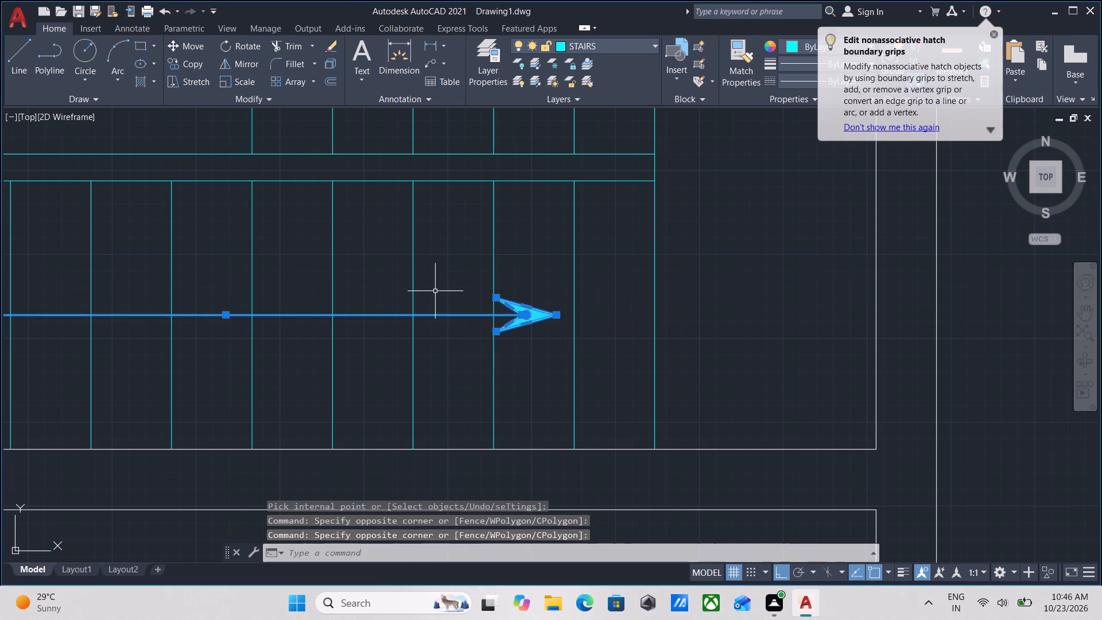
key(g)
key(Return)
Group the whole stair arrow again so the arrowhead's two short outline edges are included.
click(529, 350)
click(512, 280)
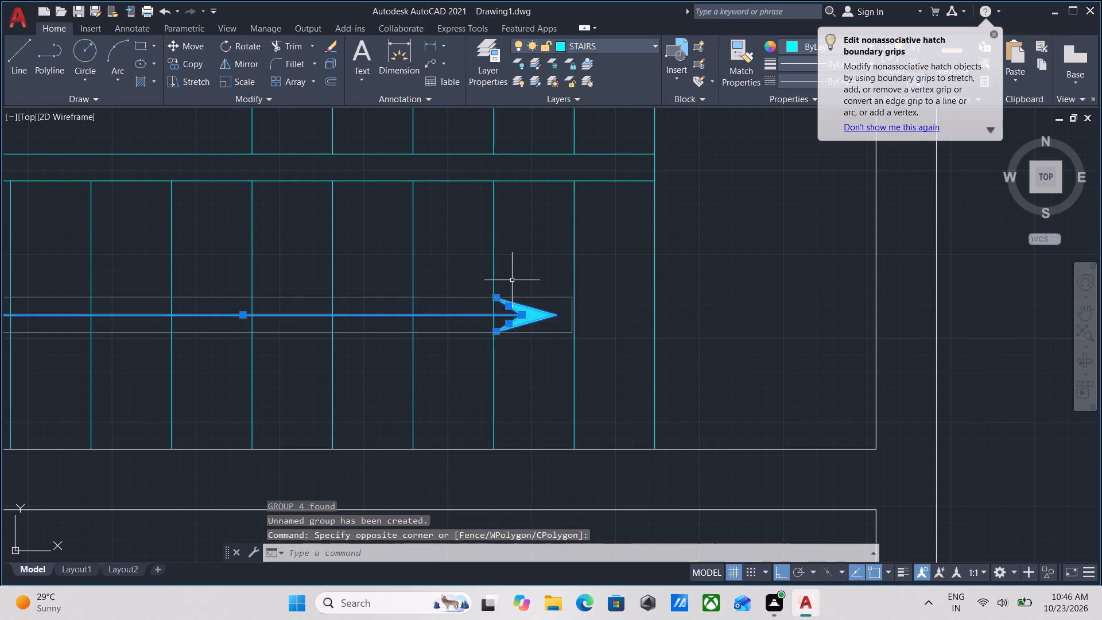
middle_drag(512, 280, 519, 359)
scroll(541, 398, up, 2)
key(Escape)
click(552, 462)
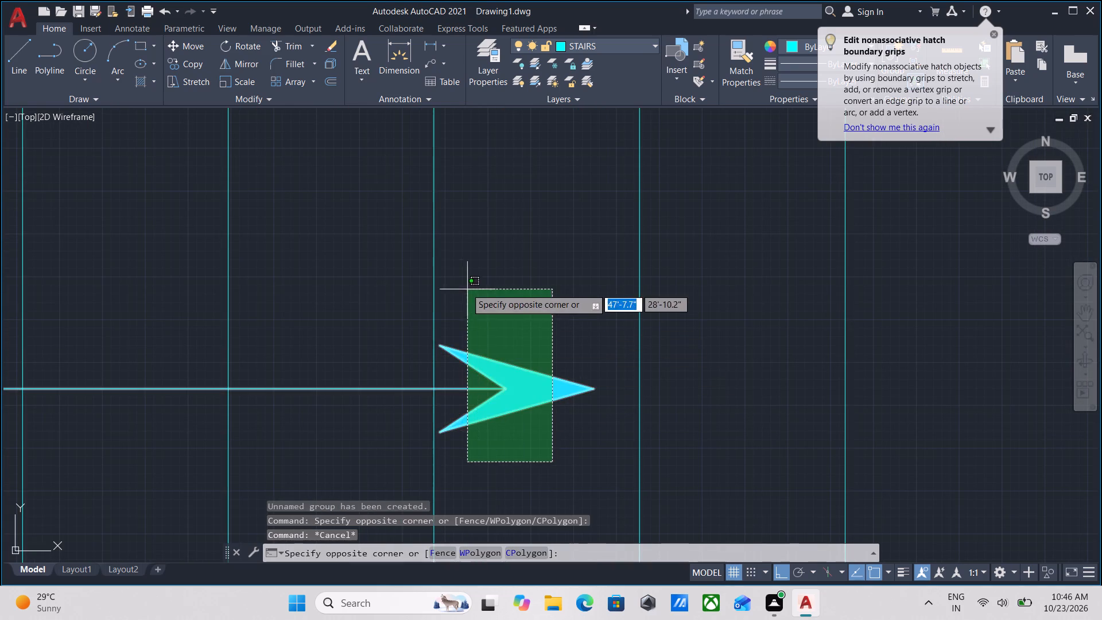
click(463, 283)
middle_drag(322, 327, 428, 325)
key(g)
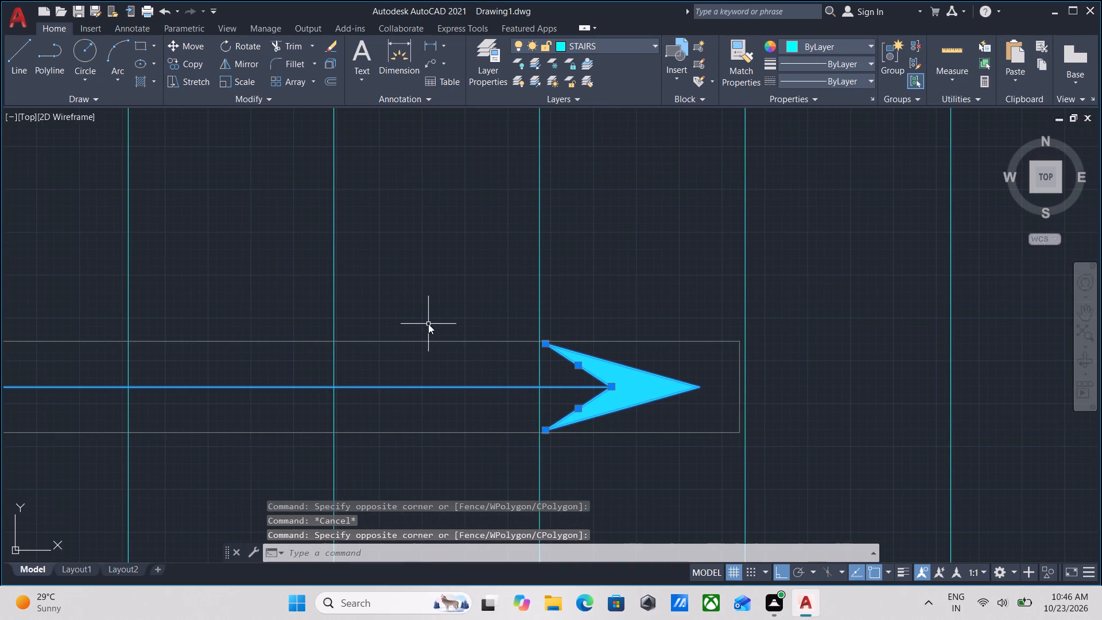
key(Return)
Select the stair direction arrow to check that its shaft and head behave as one object, then clear the selection.
scroll(487, 396, down, 1)
click(439, 416)
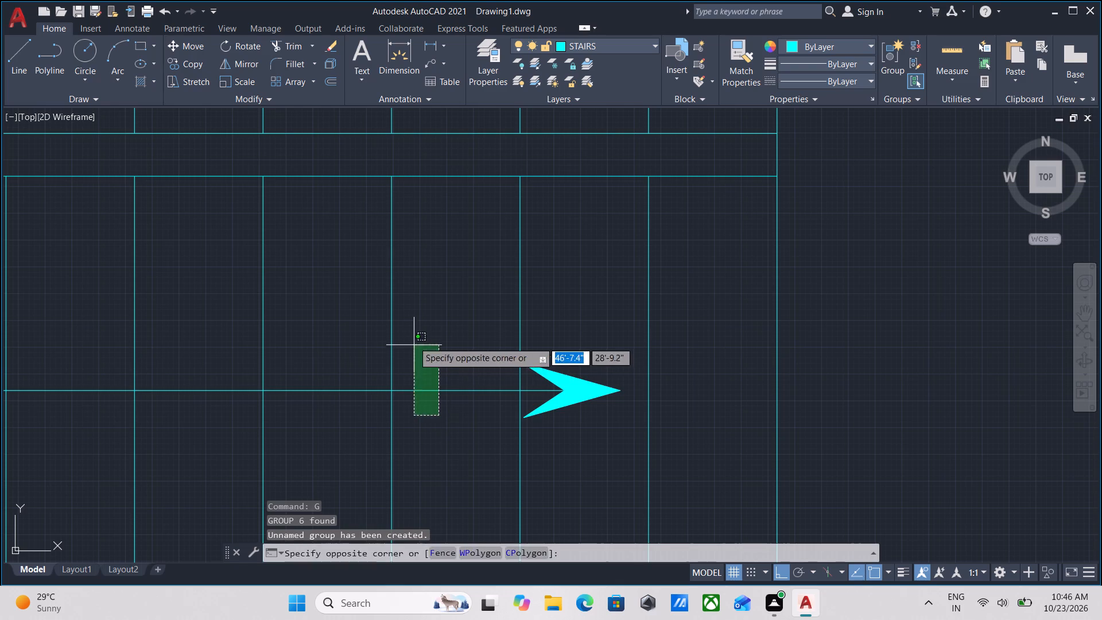
click(413, 342)
key(Escape)
scroll(423, 337, down, 2)
middle_drag(423, 337, 498, 345)
click(503, 394)
click(489, 339)
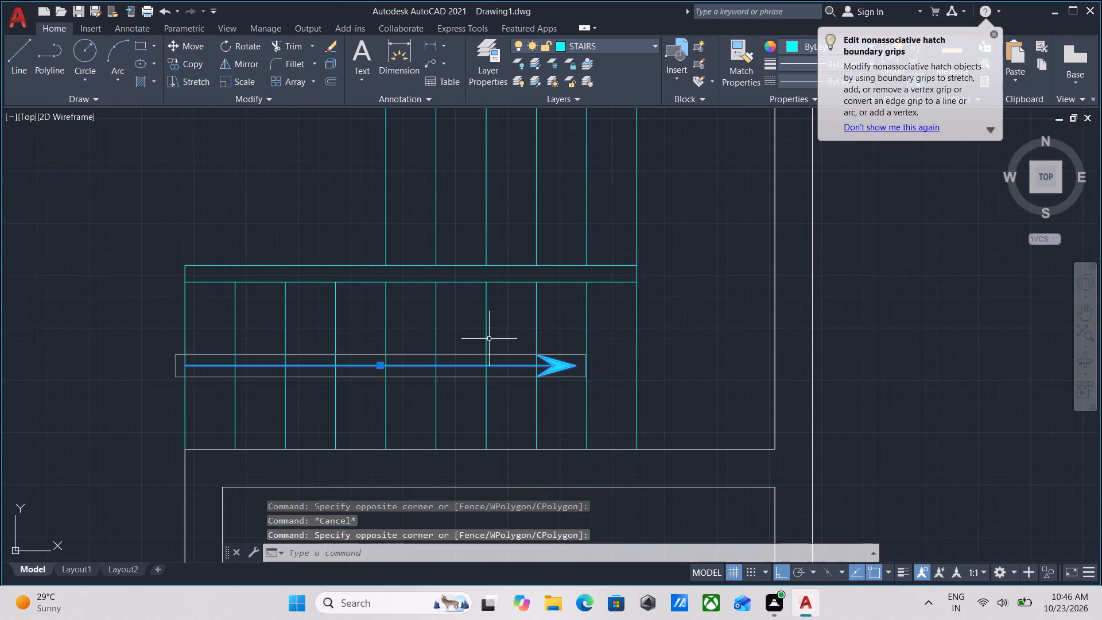
middle_drag(489, 339, 517, 391)
scroll(529, 378, down, 1)
middle_drag(529, 378, 546, 358)
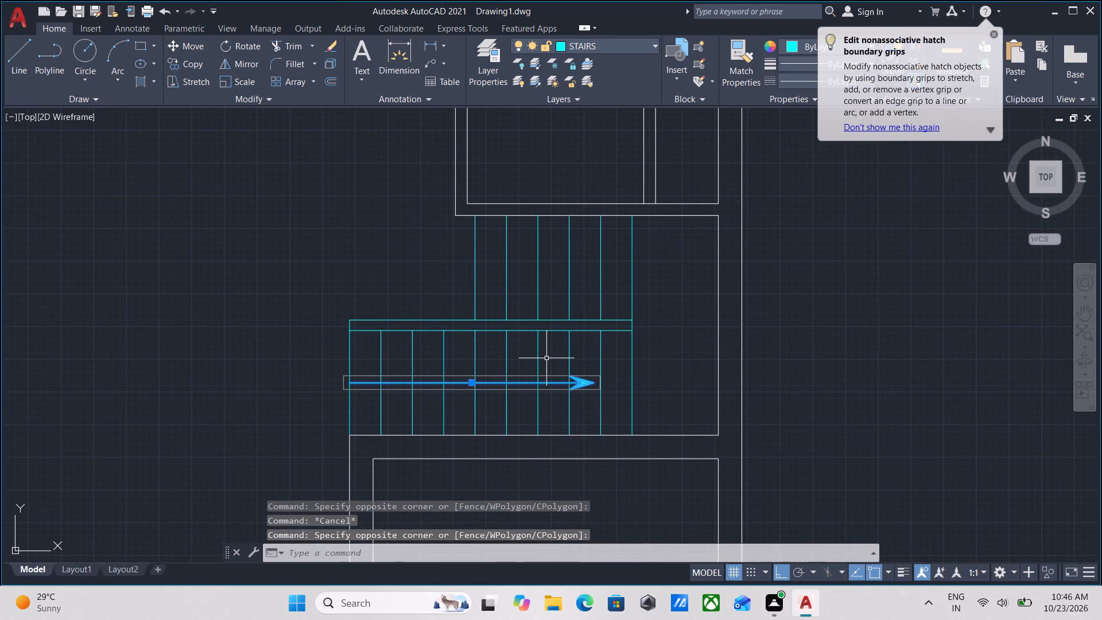
middle_drag(550, 356, 467, 371)
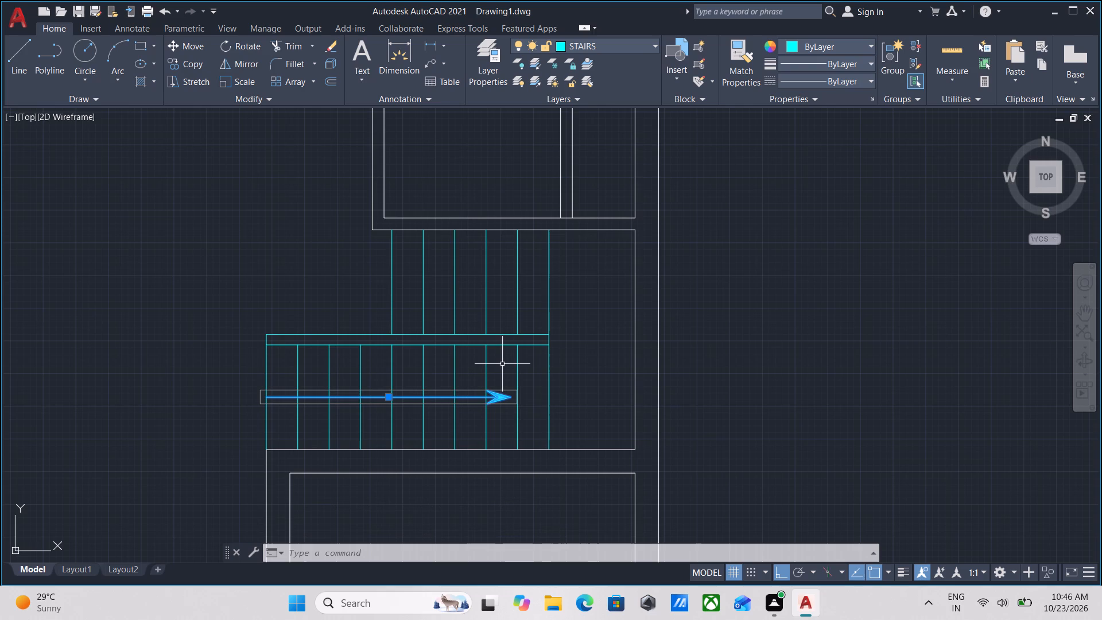
scroll(502, 363, down, 1)
middle_drag(502, 363, 560, 367)
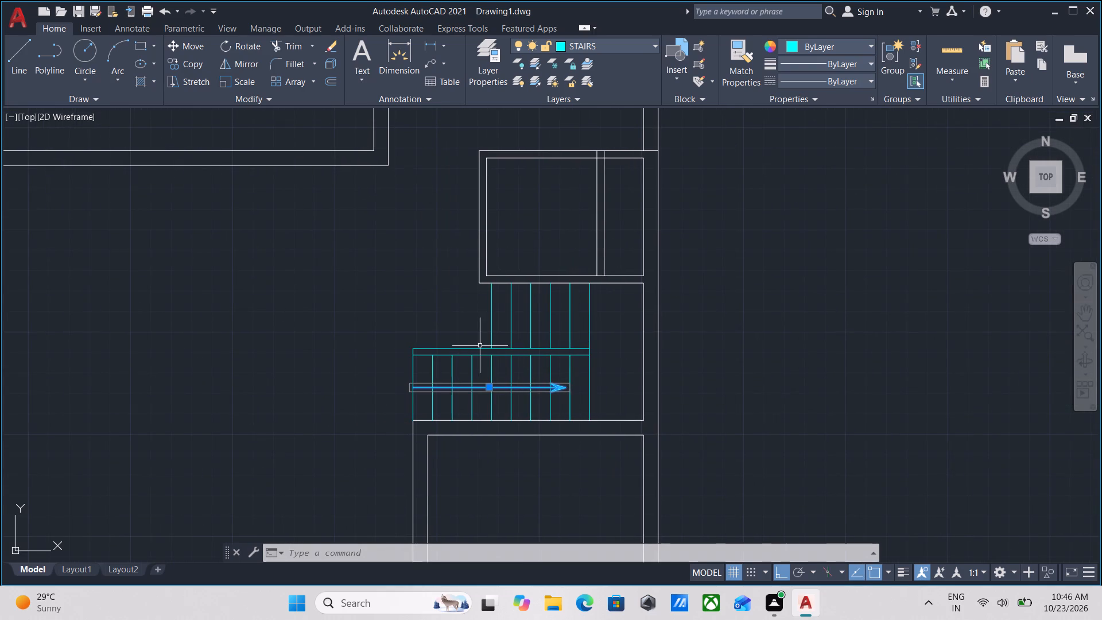
key(Escape)
Examine the whole floor plan, including the staircase, the small partitioned room above it and the upper room.
middle_drag(491, 342, 542, 322)
scroll(507, 322, down, 2)
middle_drag(507, 322, 446, 381)
scroll(469, 325, up, 2)
middle_drag(360, 326, 444, 243)
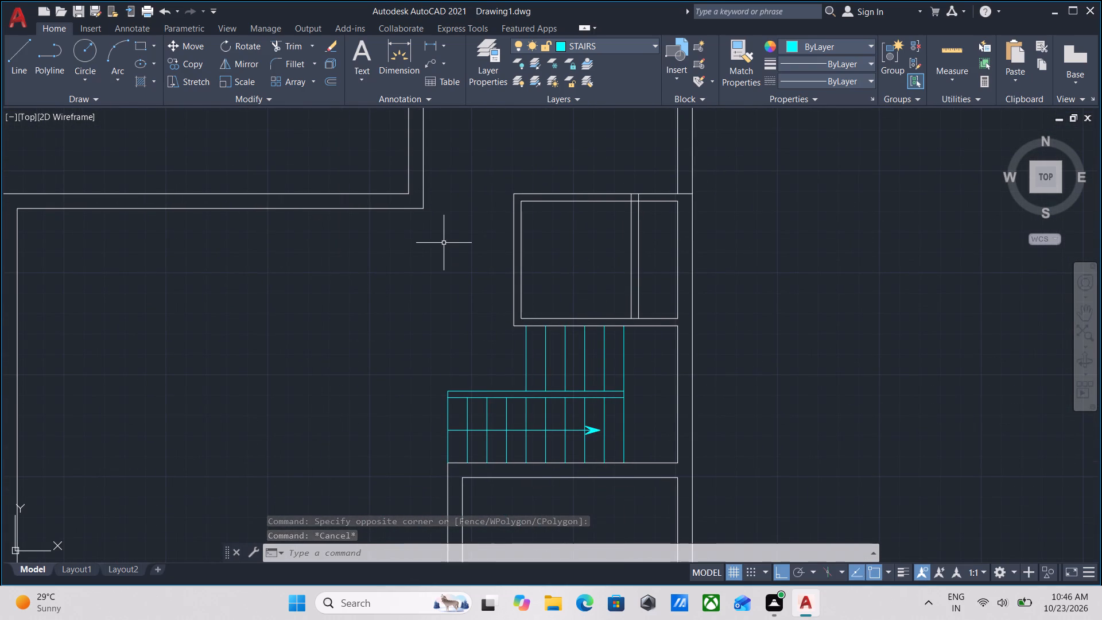
middle_drag(444, 243, 415, 326)
middle_drag(545, 247, 475, 285)
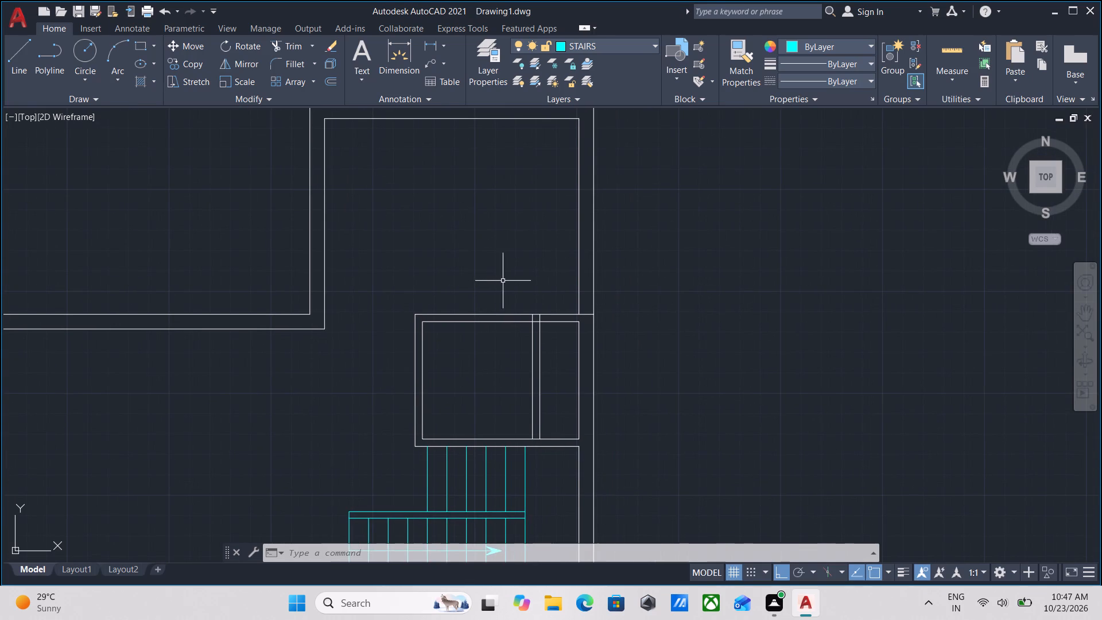
scroll(510, 278, up, 3)
scroll(510, 278, down, 2)
middle_drag(510, 278, 468, 338)
scroll(484, 325, down, 3)
middle_drag(484, 325, 493, 338)
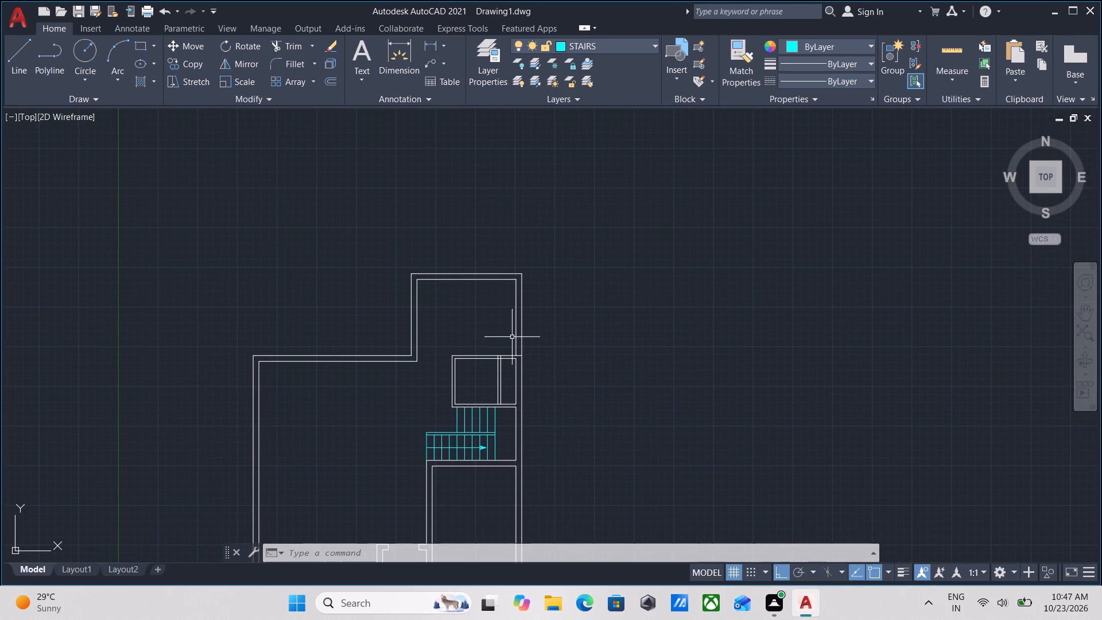
middle_drag(480, 340, 486, 268)
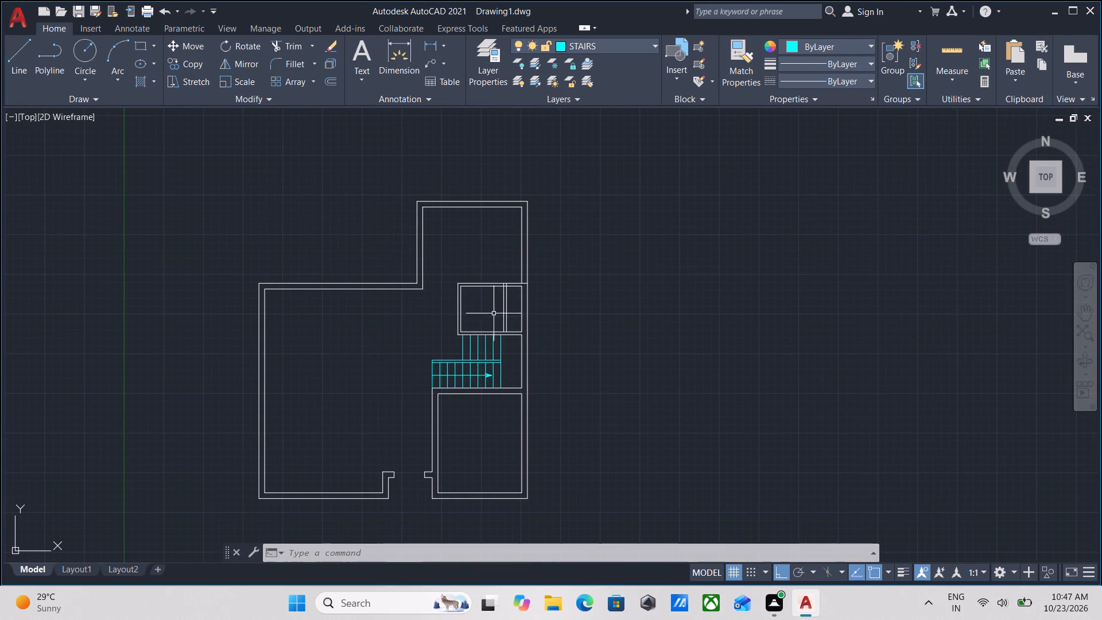
middle_drag(453, 450, 471, 331)
middle_drag(478, 297, 467, 358)
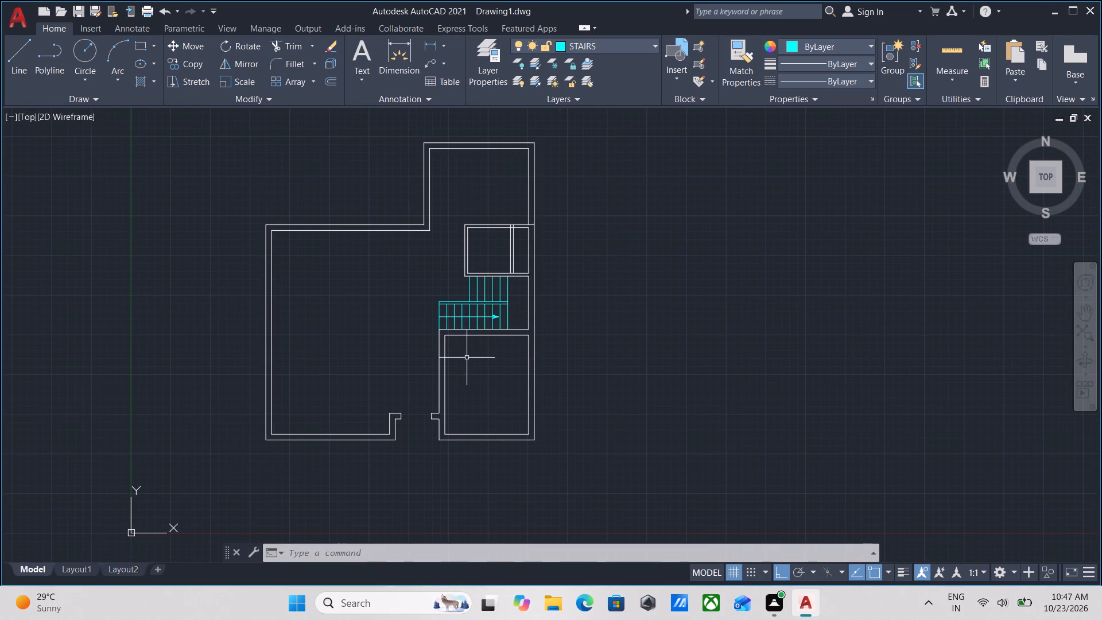
middle_drag(467, 358, 464, 386)
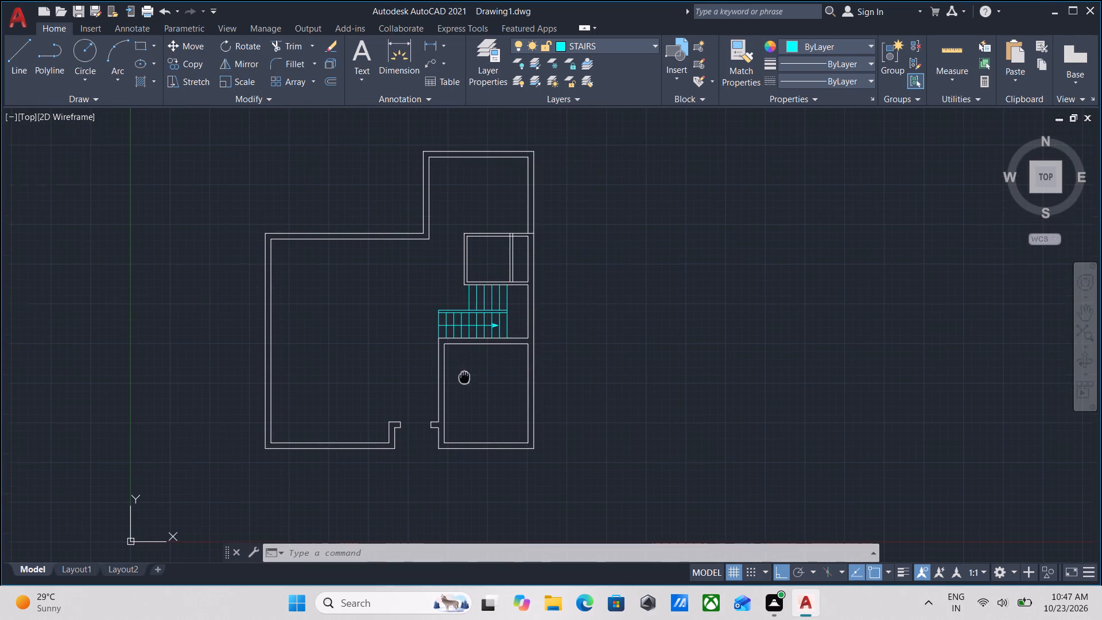
middle_drag(464, 386, 461, 414)
scroll(494, 369, up, 3)
scroll(530, 344, down, 1)
middle_drag(530, 344, 506, 399)
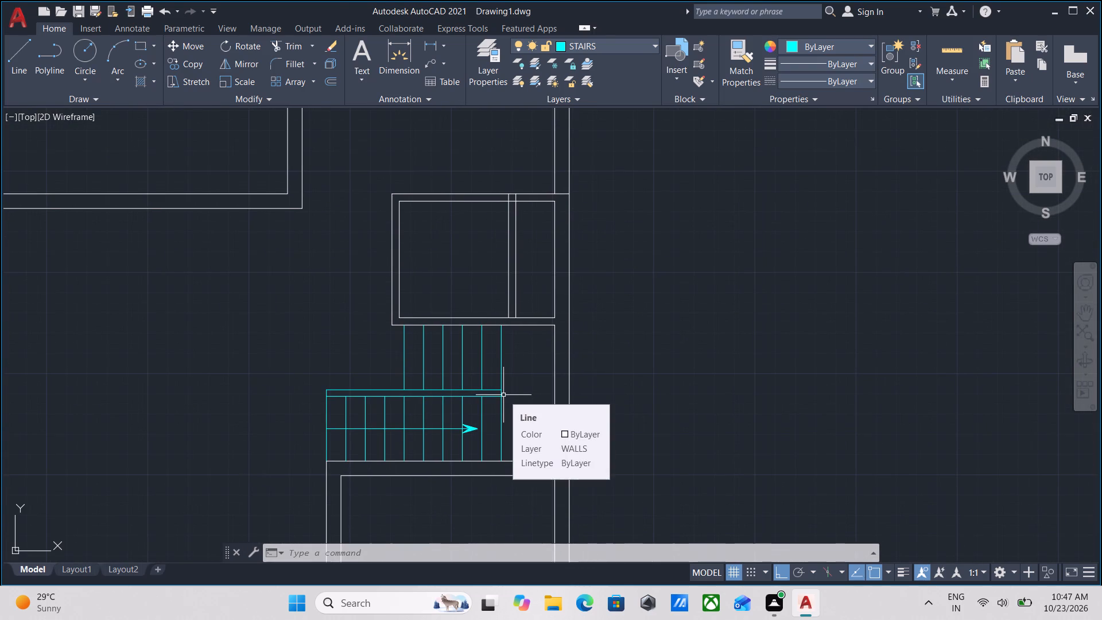
scroll(491, 313, up, 2)
middle_drag(457, 262, 450, 460)
scroll(457, 266, down, 1)
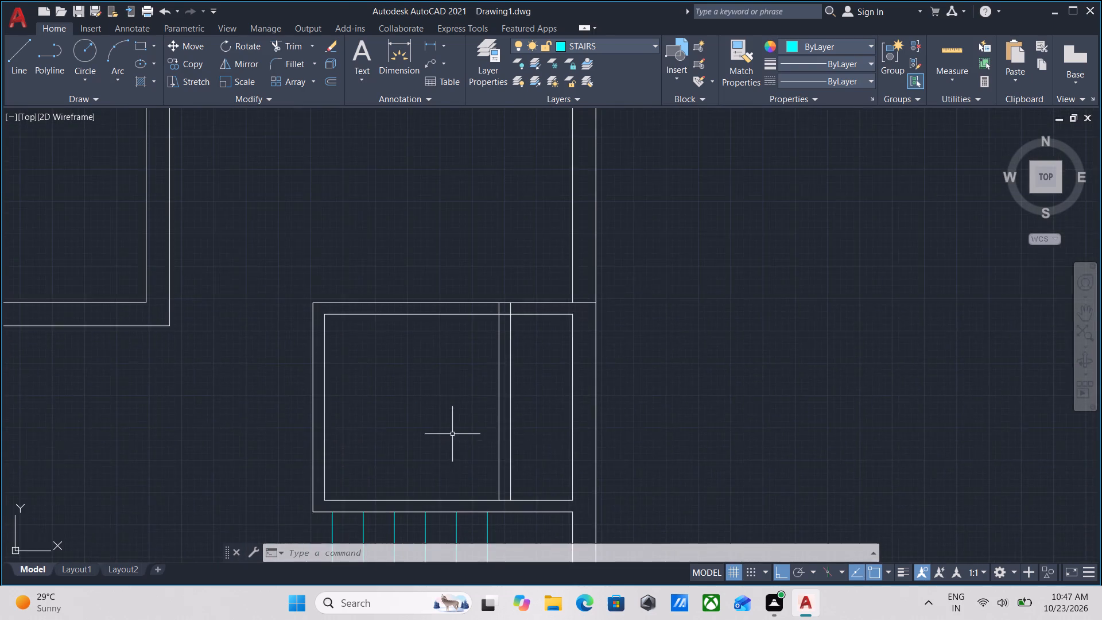
scroll(448, 385, down, 1)
middle_drag(448, 387, 447, 478)
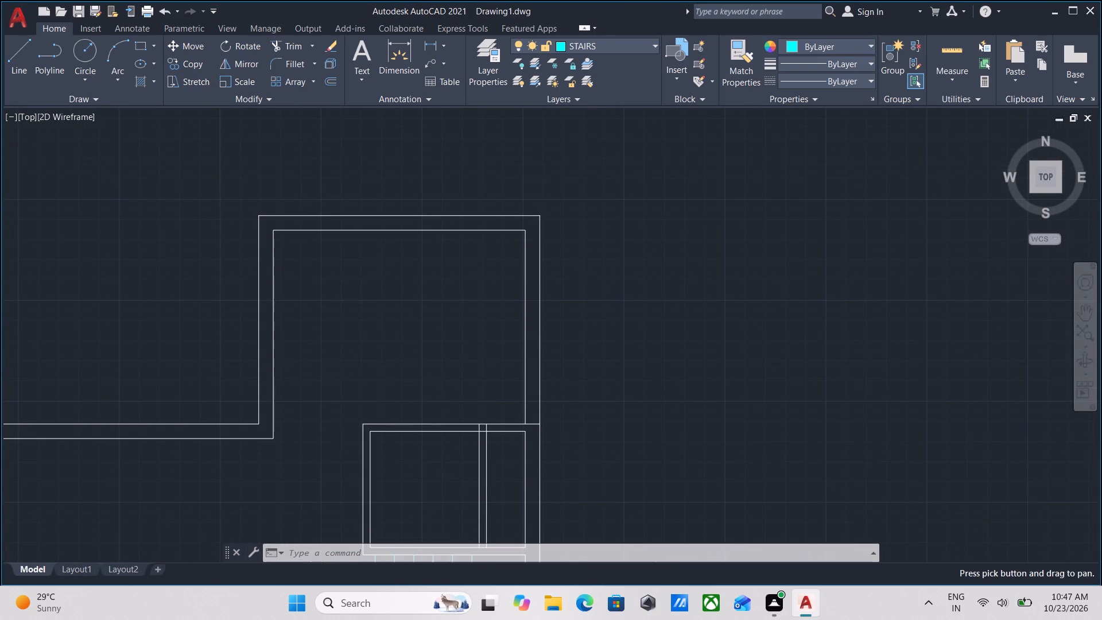
Examine the floor plan from the entrance opening up to the staircase, the small partitioned room and the upper room.
scroll(447, 478, down, 1)
middle_drag(447, 478, 515, 377)
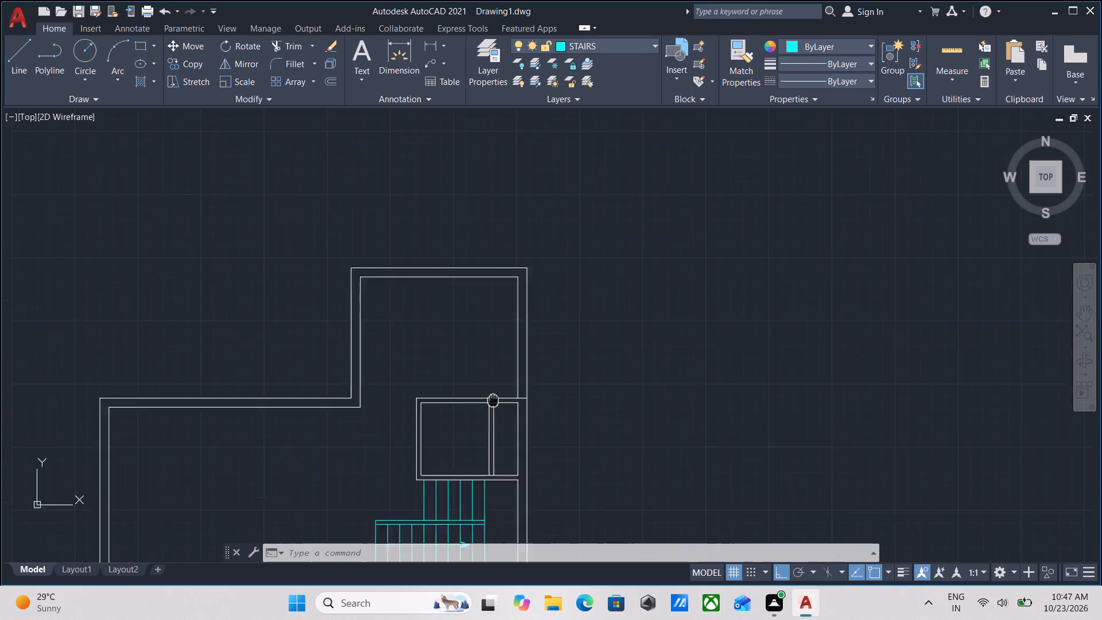
middle_drag(515, 377, 579, 317)
middle_drag(415, 412, 521, 265)
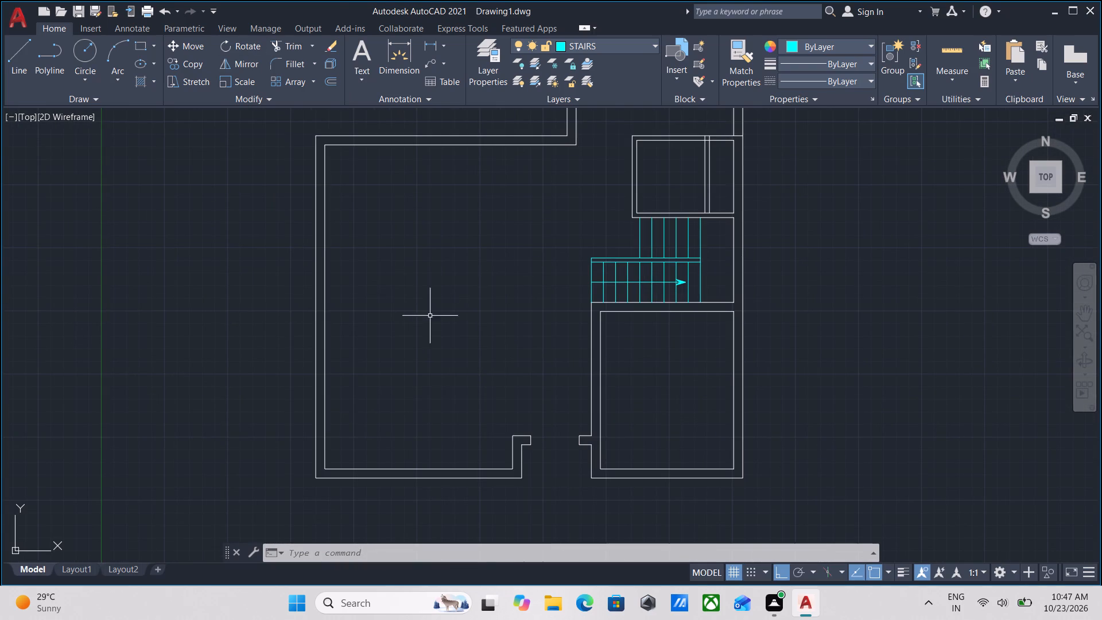
middle_drag(430, 316, 478, 277)
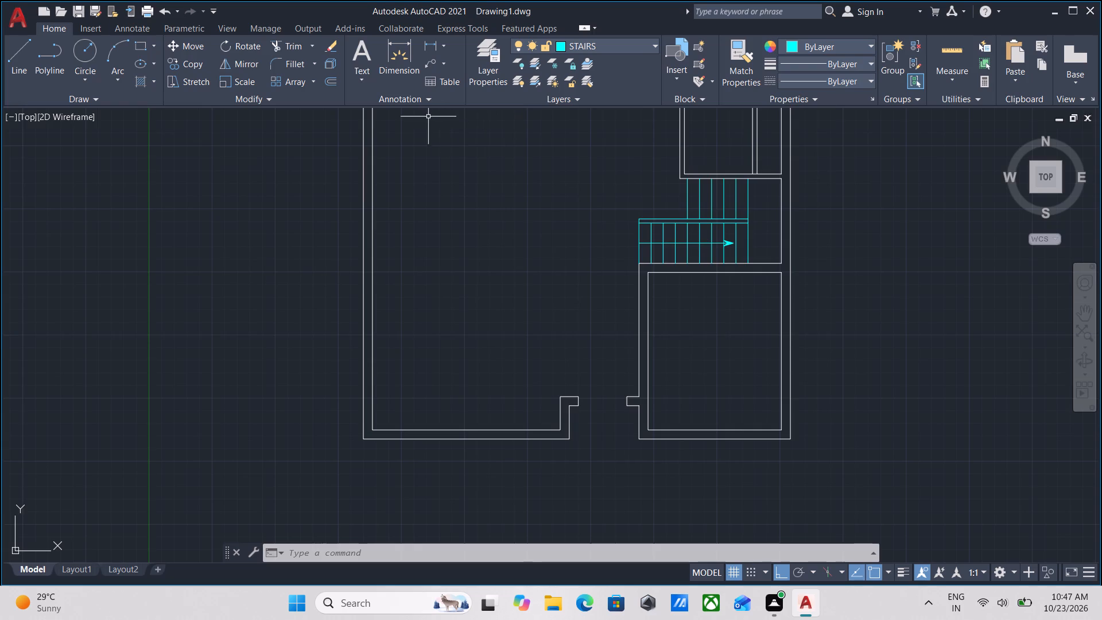
scroll(425, 112, up, 1)
scroll(425, 110, down, 2)
middle_drag(439, 138, 395, 334)
scroll(397, 309, up, 2)
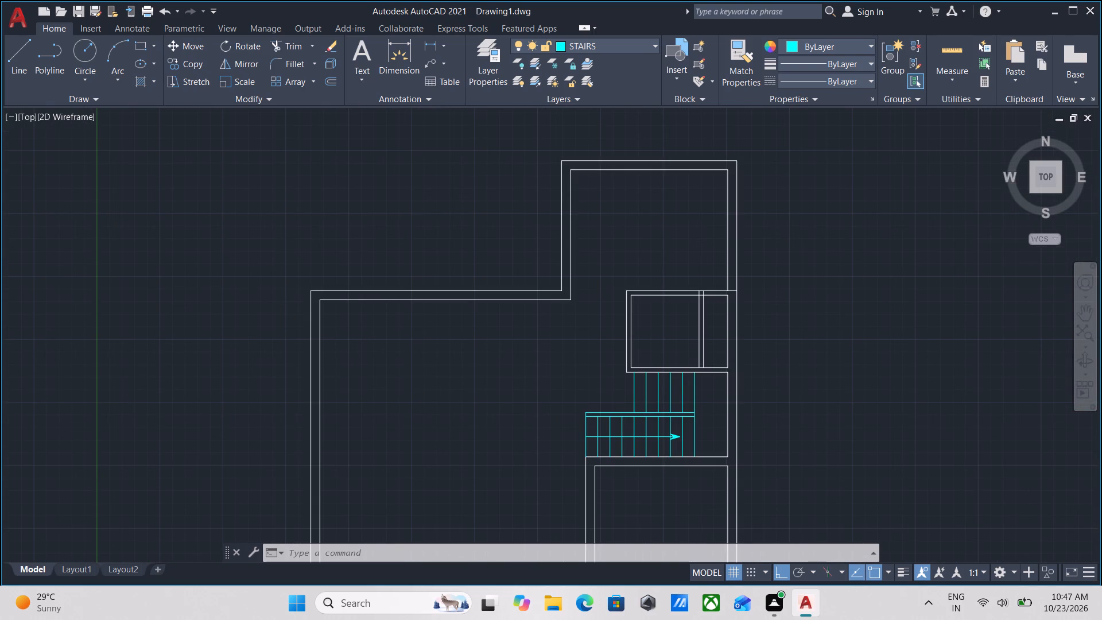
scroll(518, 390, down, 1)
middle_drag(512, 386, 378, 408)
scroll(481, 361, down, 1)
middle_drag(481, 361, 381, 407)
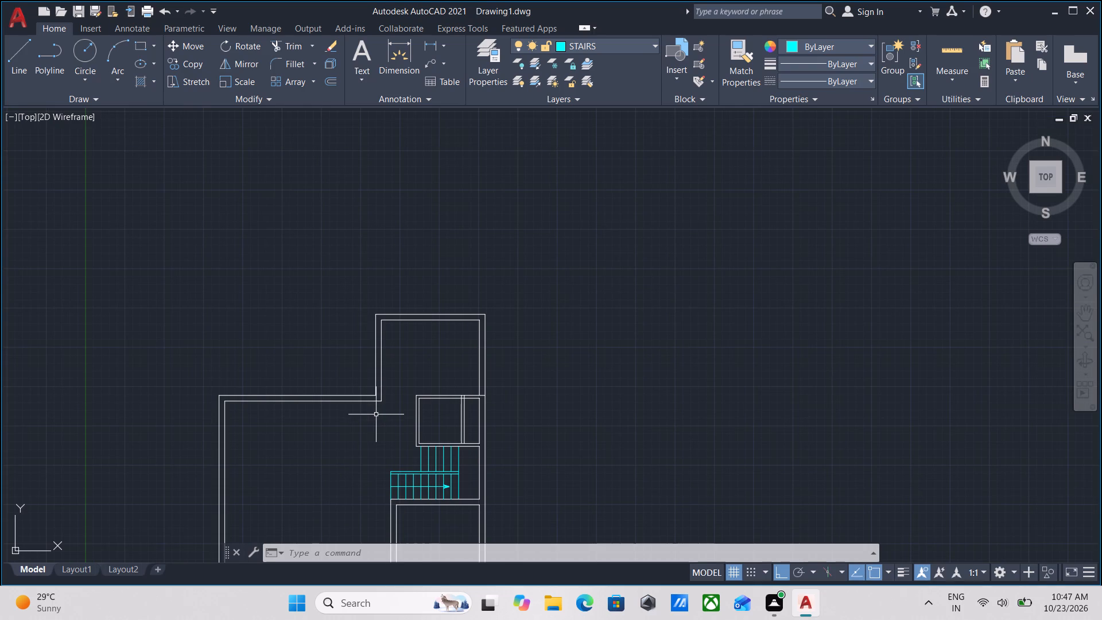
middle_drag(374, 434, 414, 331)
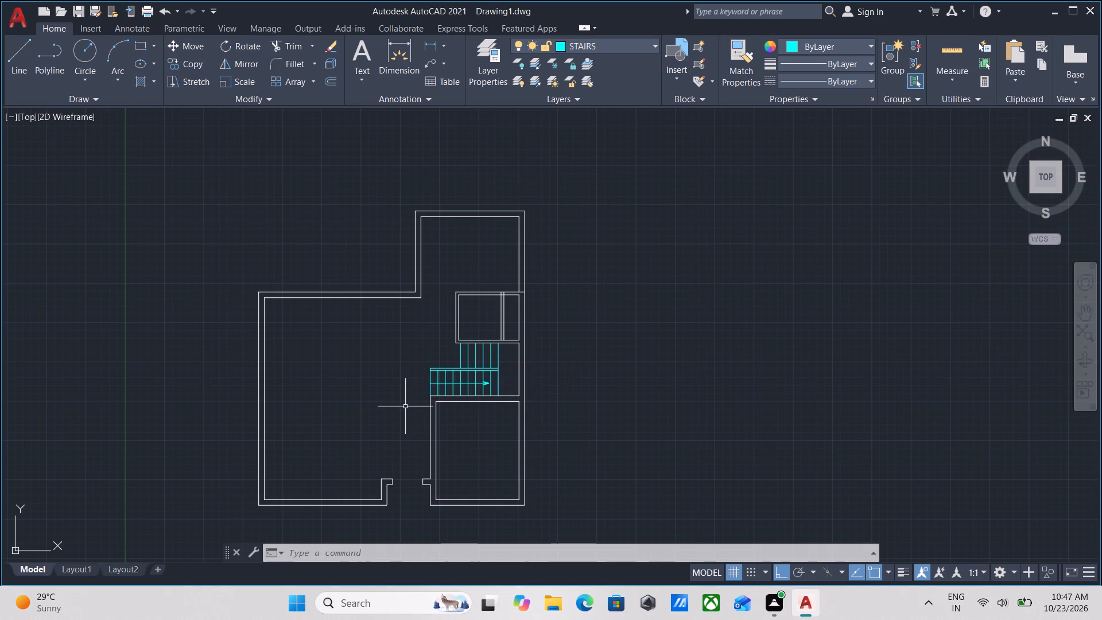
middle_drag(398, 424, 432, 320)
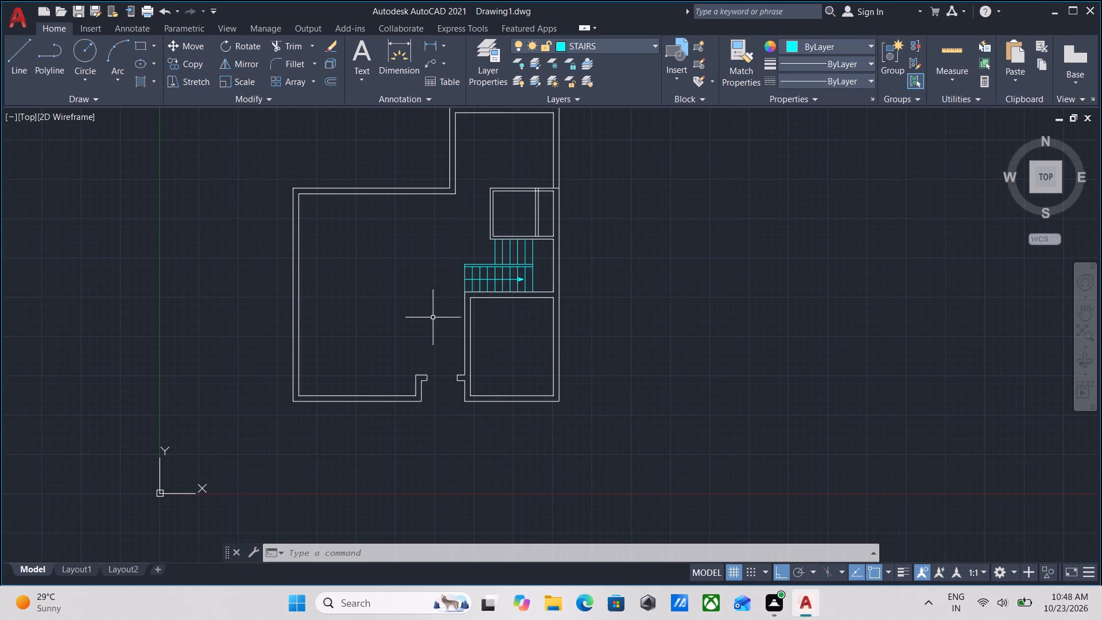
scroll(417, 267, down, 1)
middle_drag(414, 270, 430, 400)
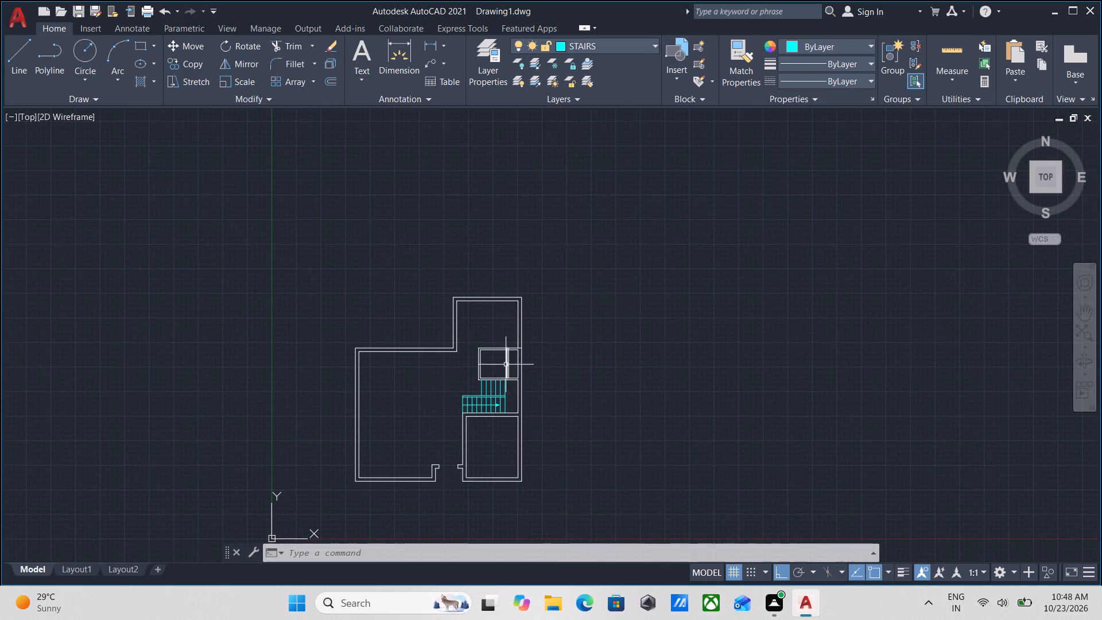
scroll(506, 363, up, 4)
scroll(500, 350, down, 1)
middle_drag(500, 350, 483, 387)
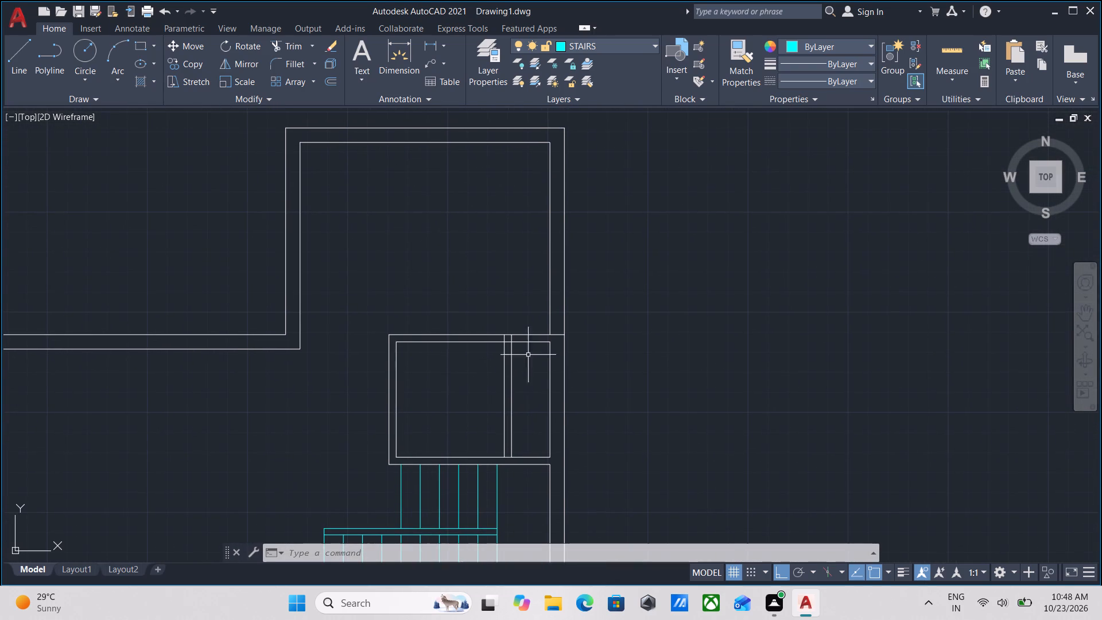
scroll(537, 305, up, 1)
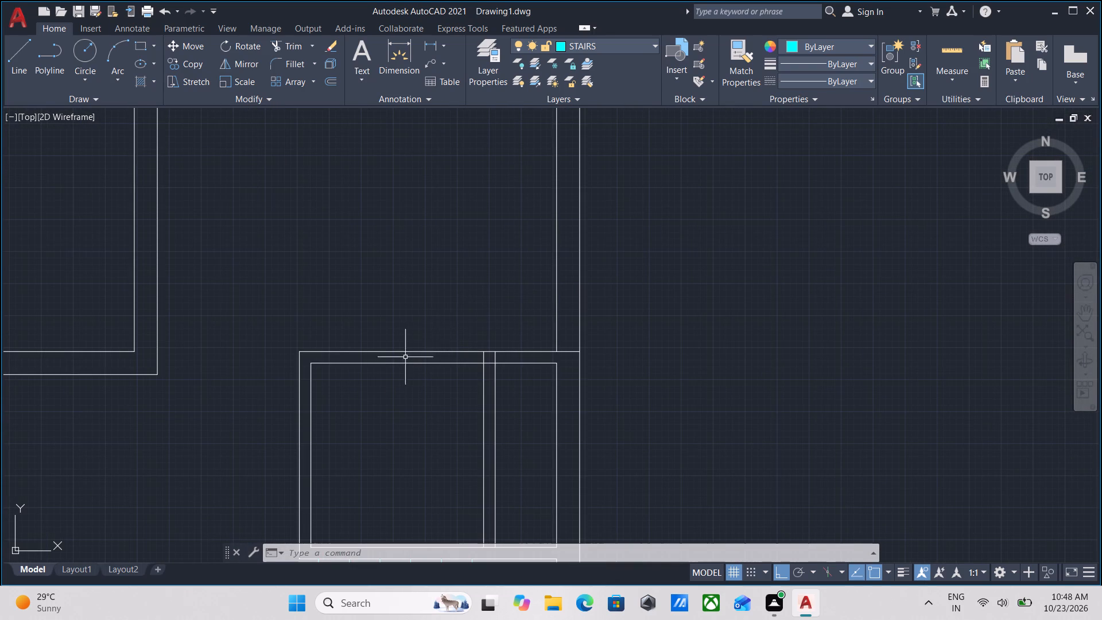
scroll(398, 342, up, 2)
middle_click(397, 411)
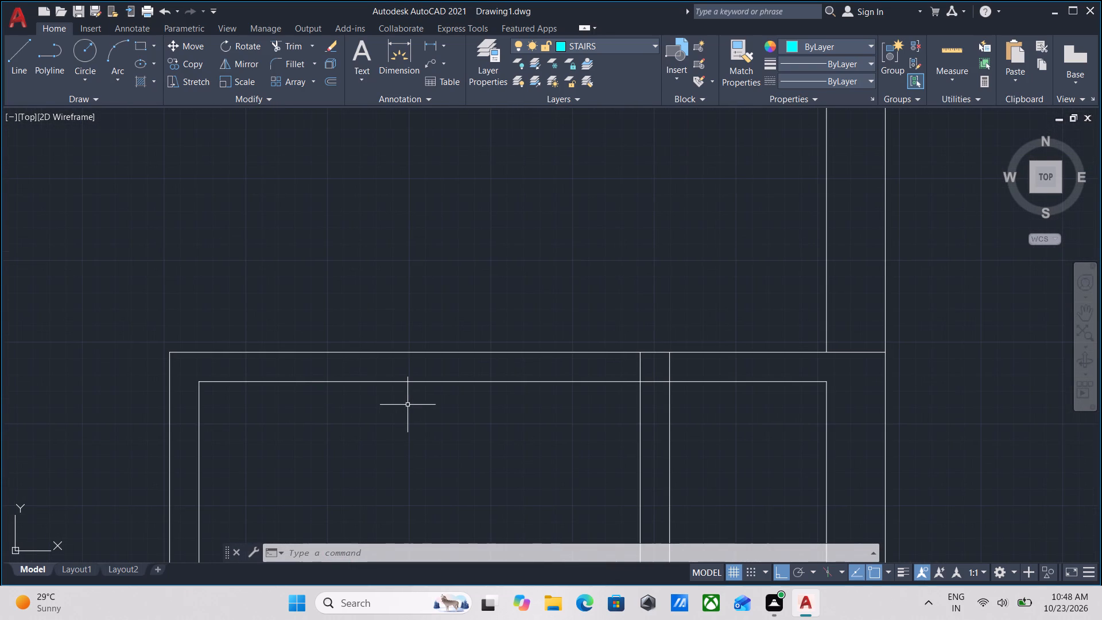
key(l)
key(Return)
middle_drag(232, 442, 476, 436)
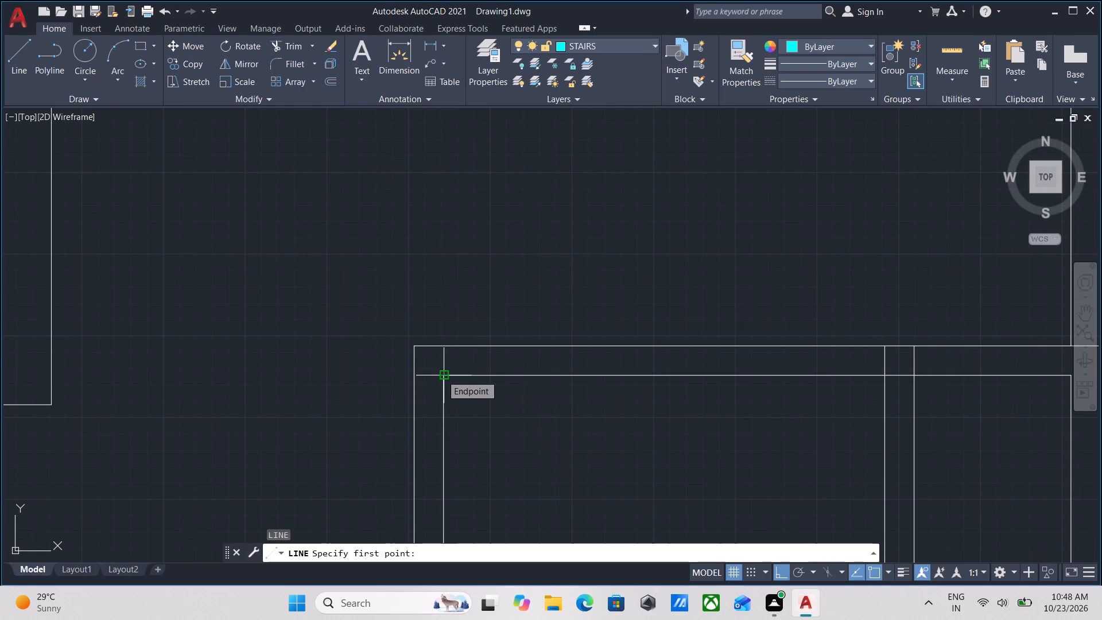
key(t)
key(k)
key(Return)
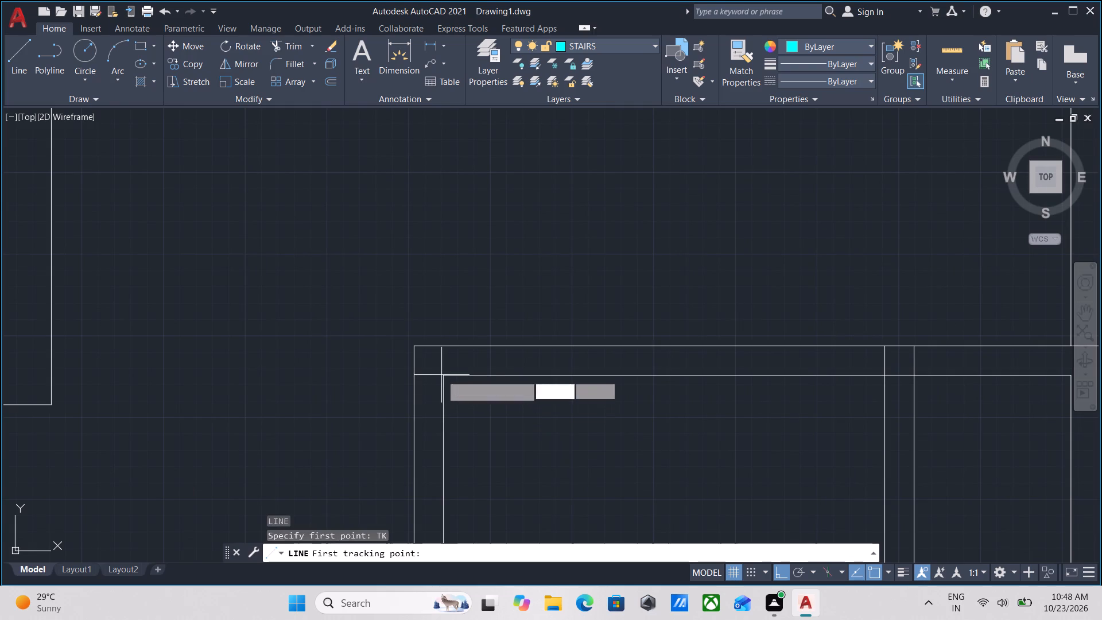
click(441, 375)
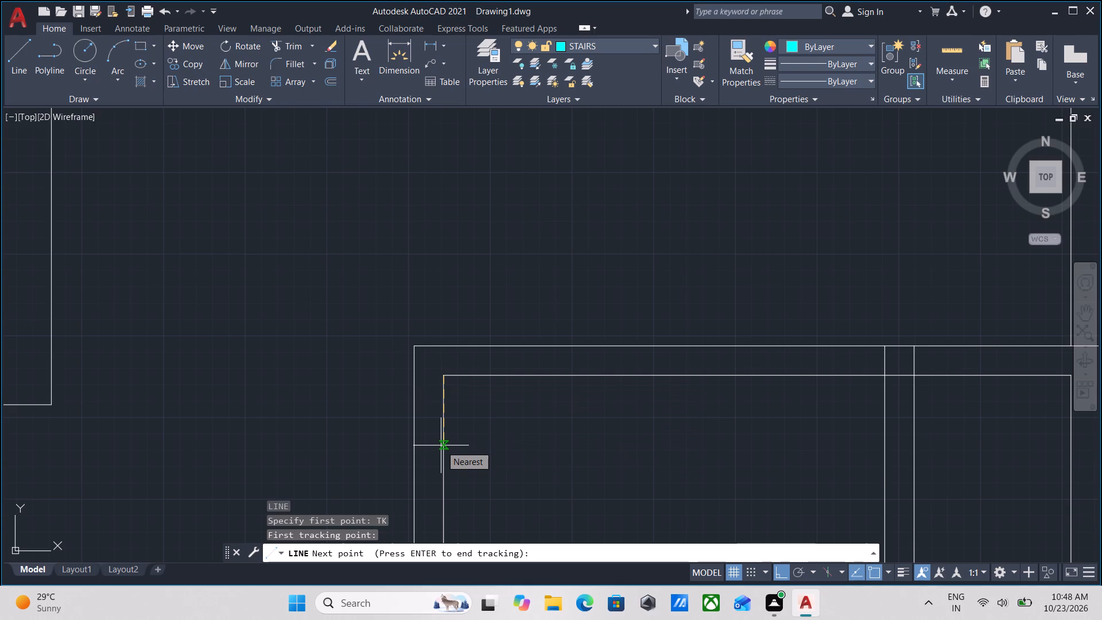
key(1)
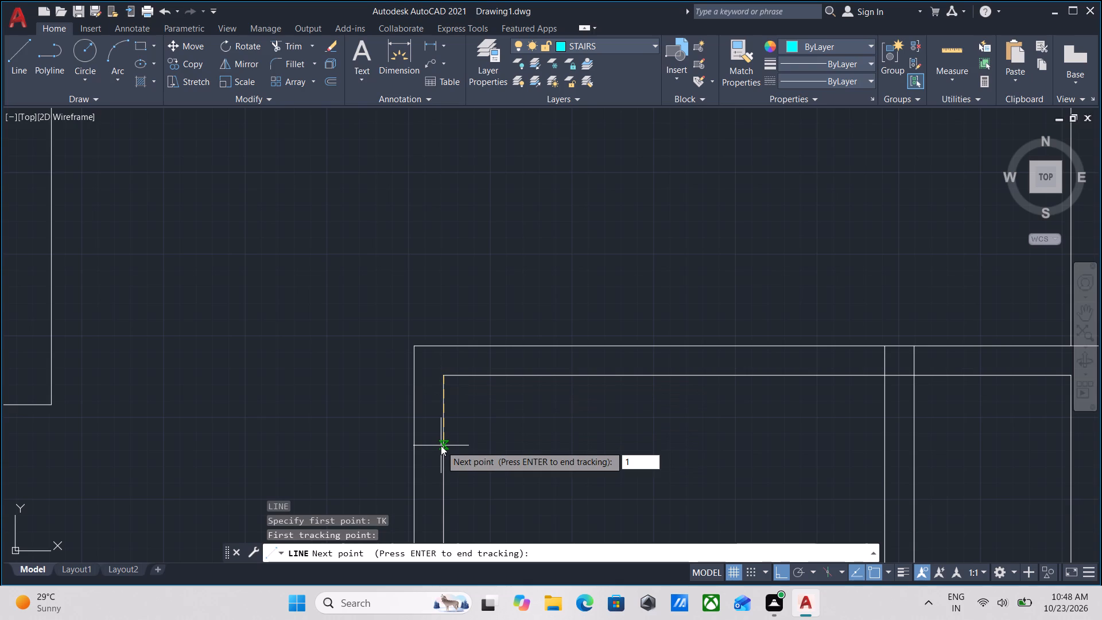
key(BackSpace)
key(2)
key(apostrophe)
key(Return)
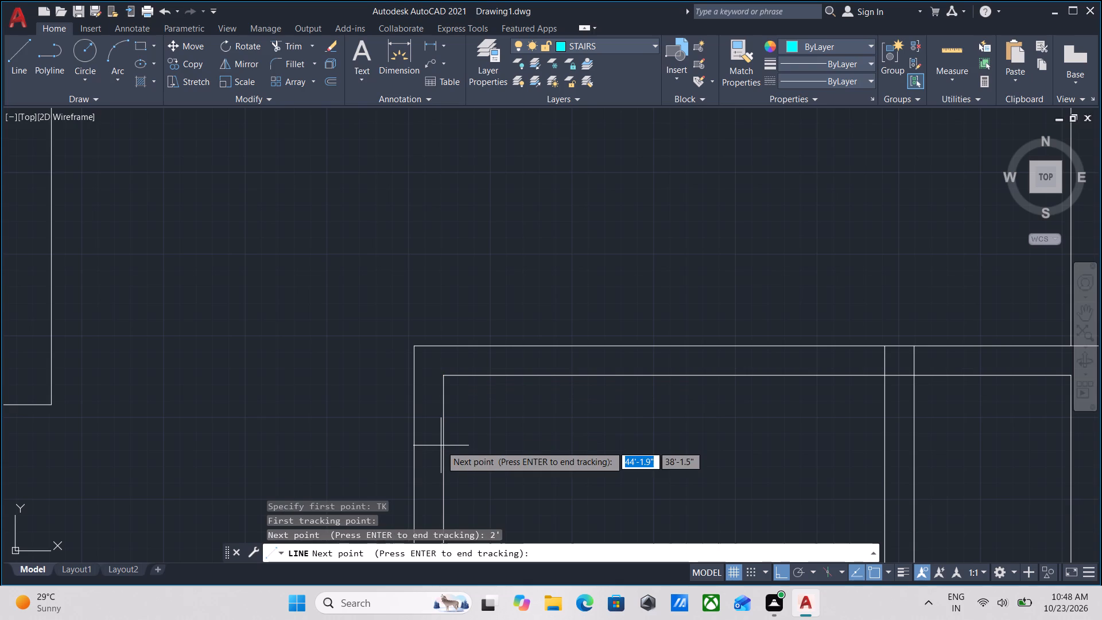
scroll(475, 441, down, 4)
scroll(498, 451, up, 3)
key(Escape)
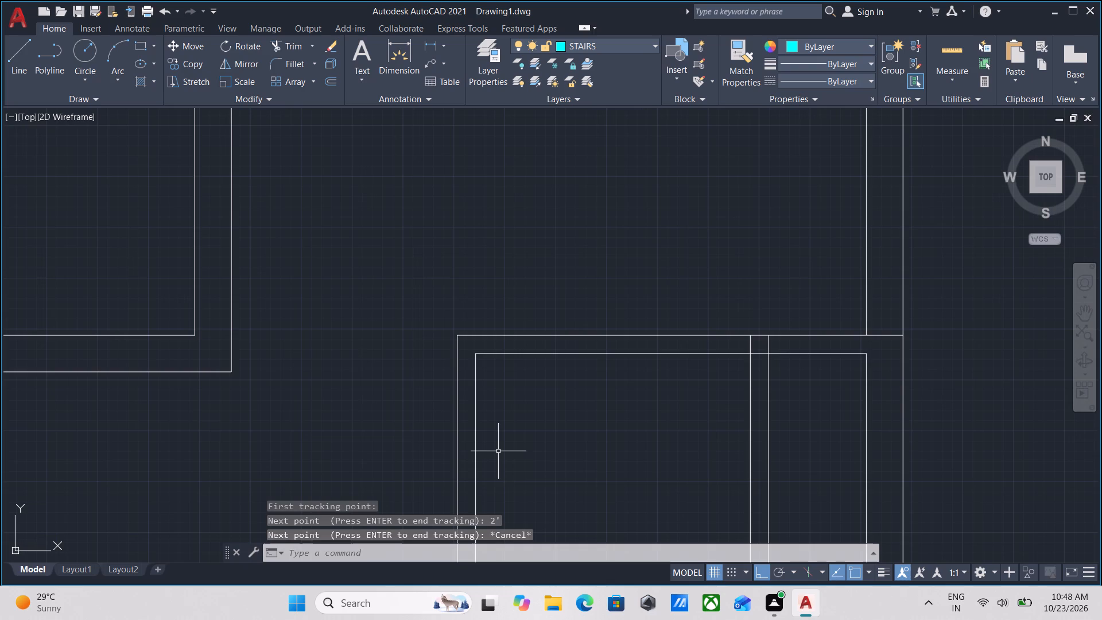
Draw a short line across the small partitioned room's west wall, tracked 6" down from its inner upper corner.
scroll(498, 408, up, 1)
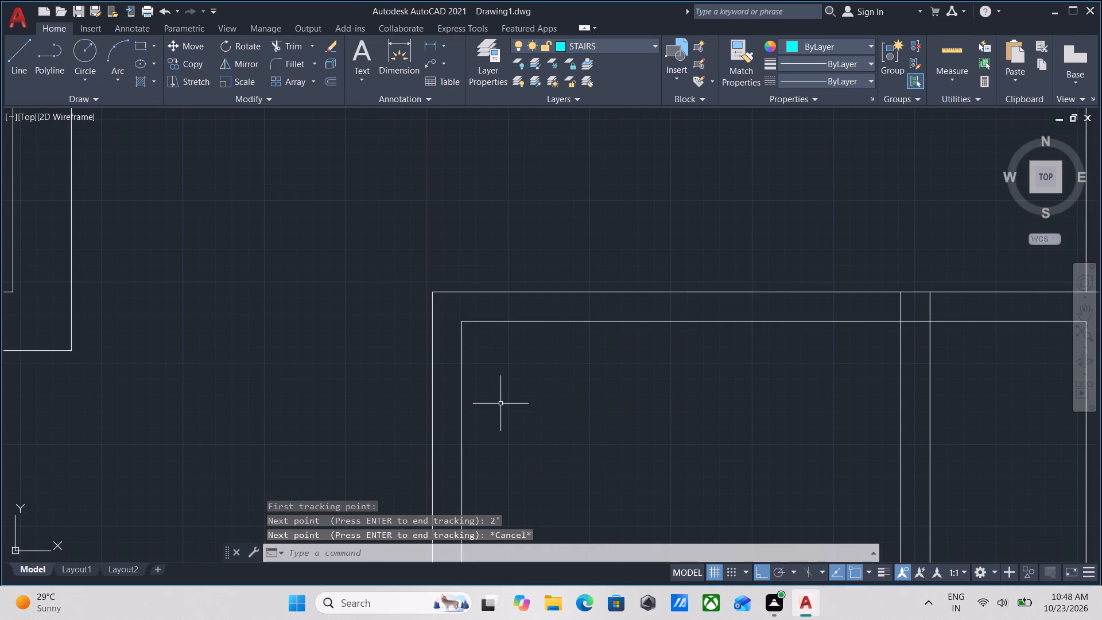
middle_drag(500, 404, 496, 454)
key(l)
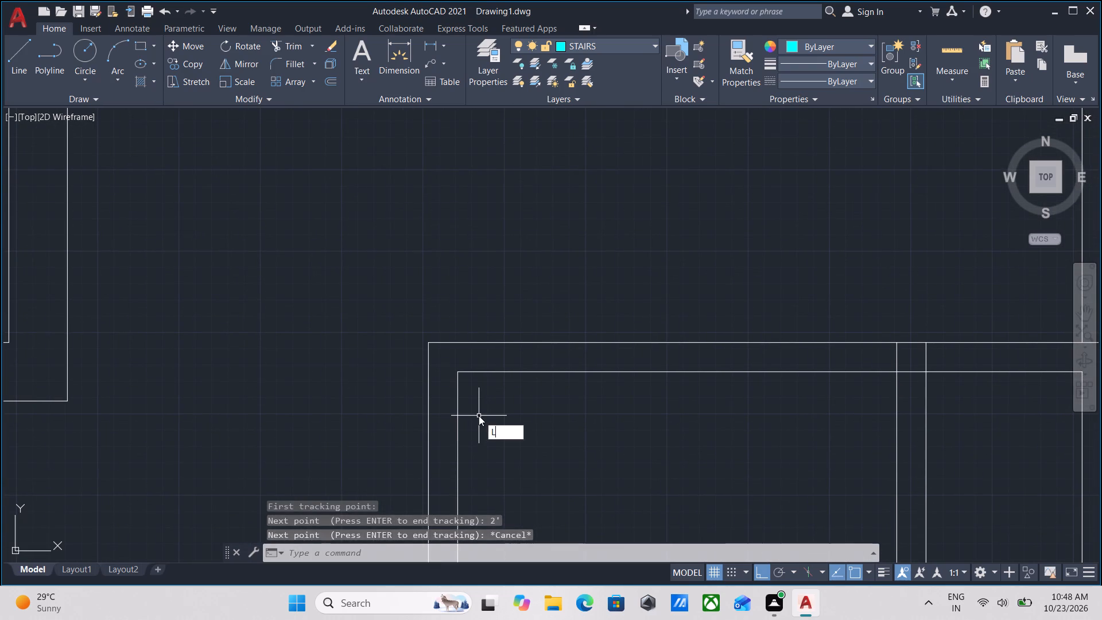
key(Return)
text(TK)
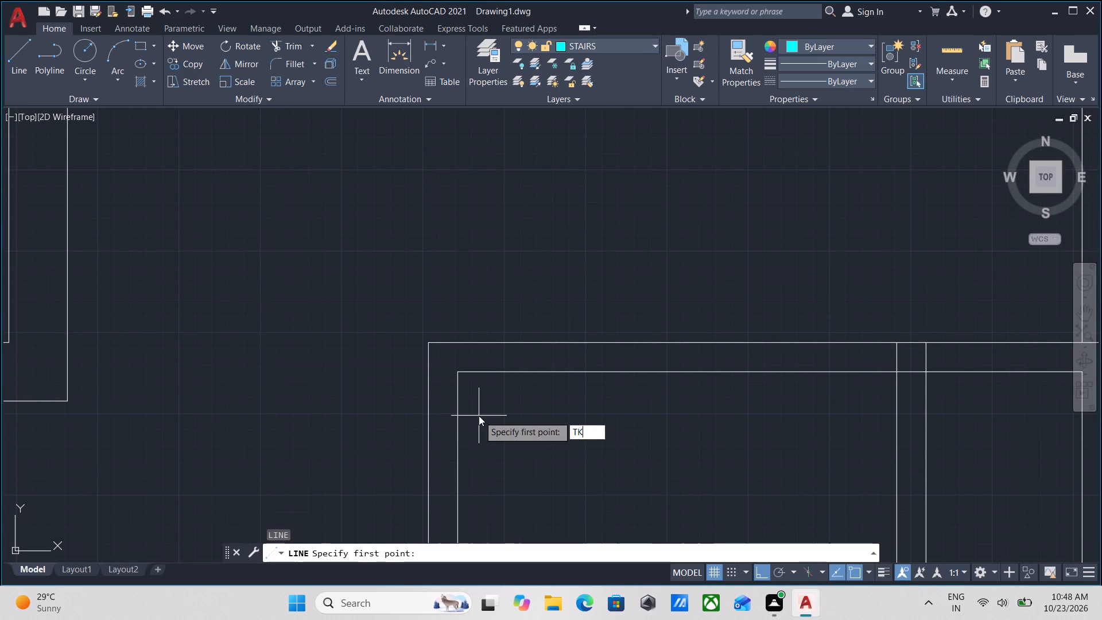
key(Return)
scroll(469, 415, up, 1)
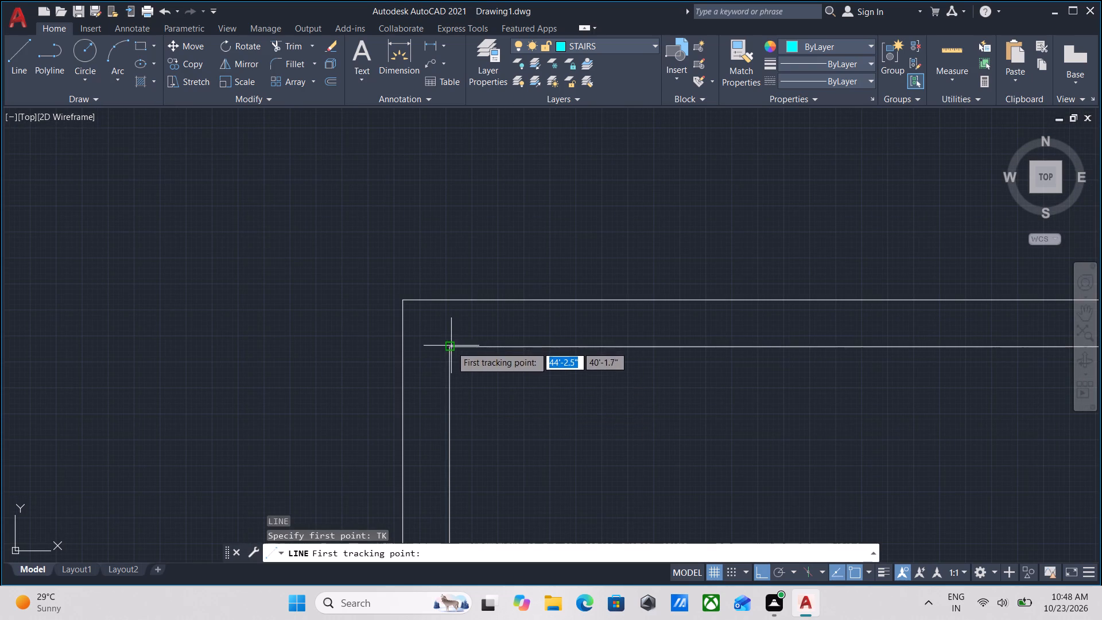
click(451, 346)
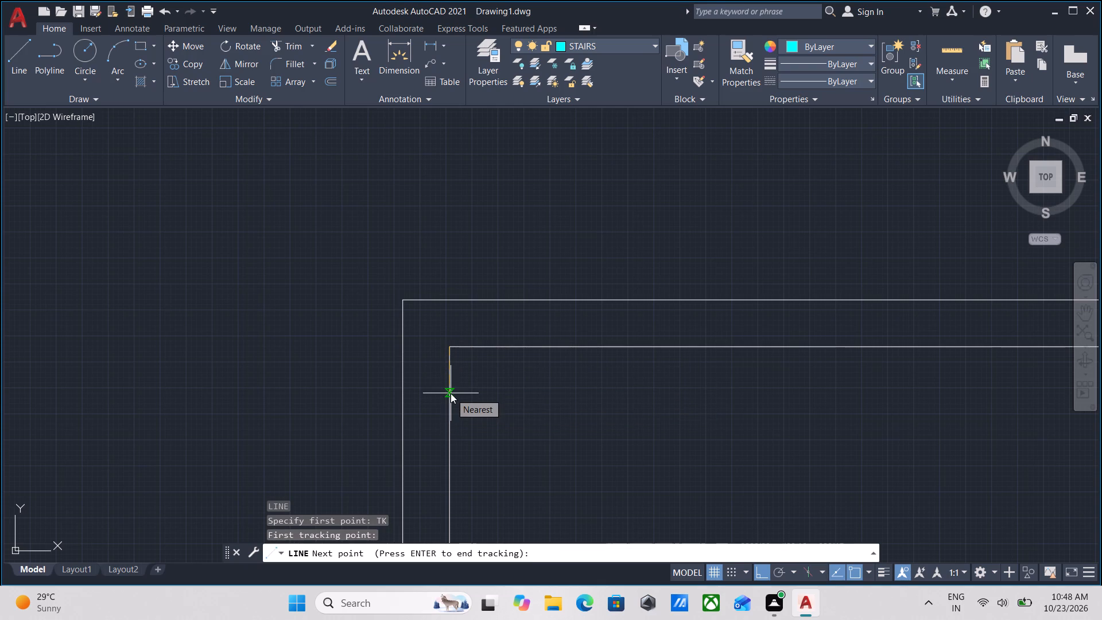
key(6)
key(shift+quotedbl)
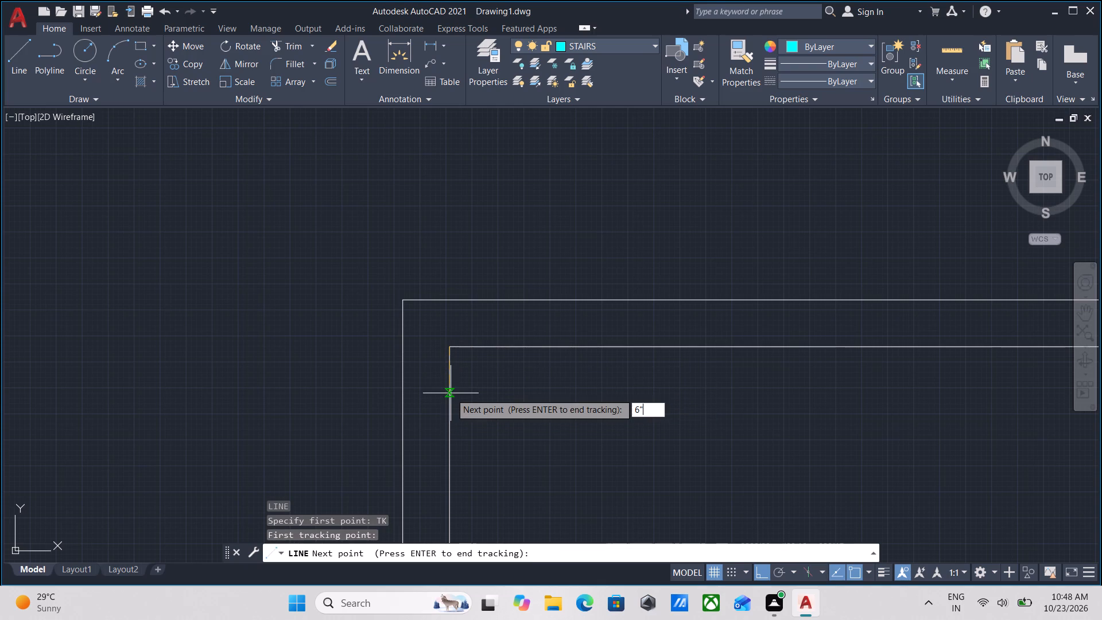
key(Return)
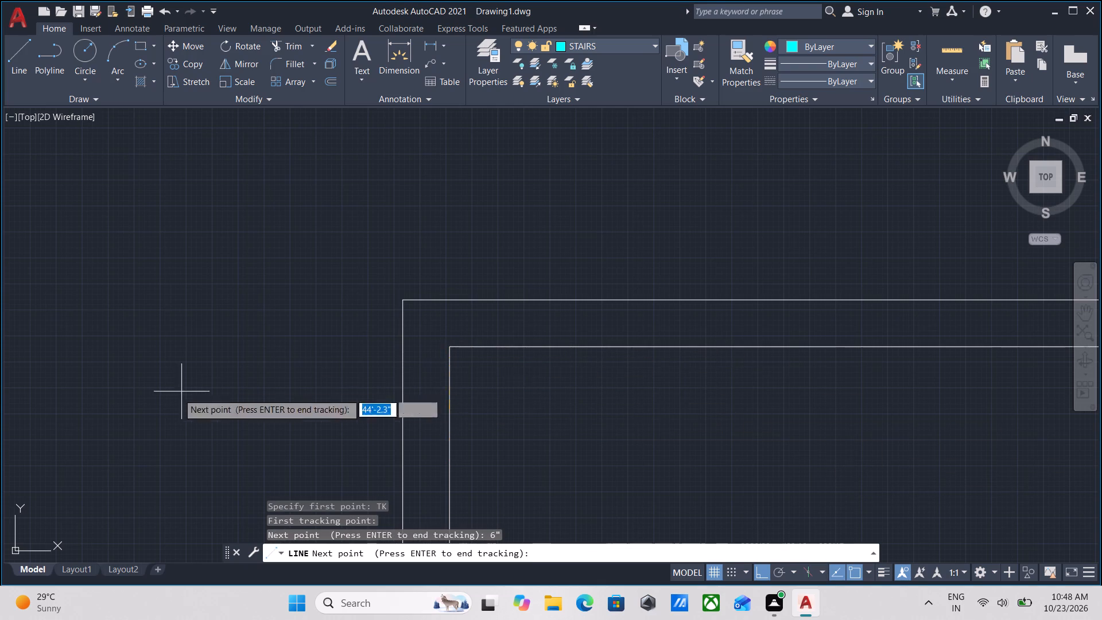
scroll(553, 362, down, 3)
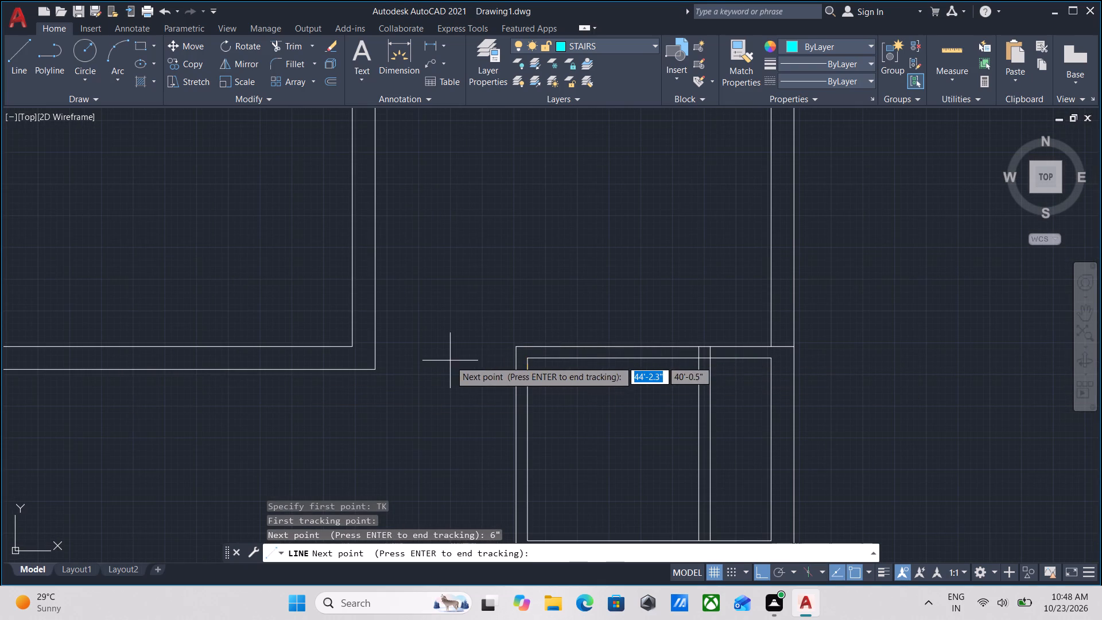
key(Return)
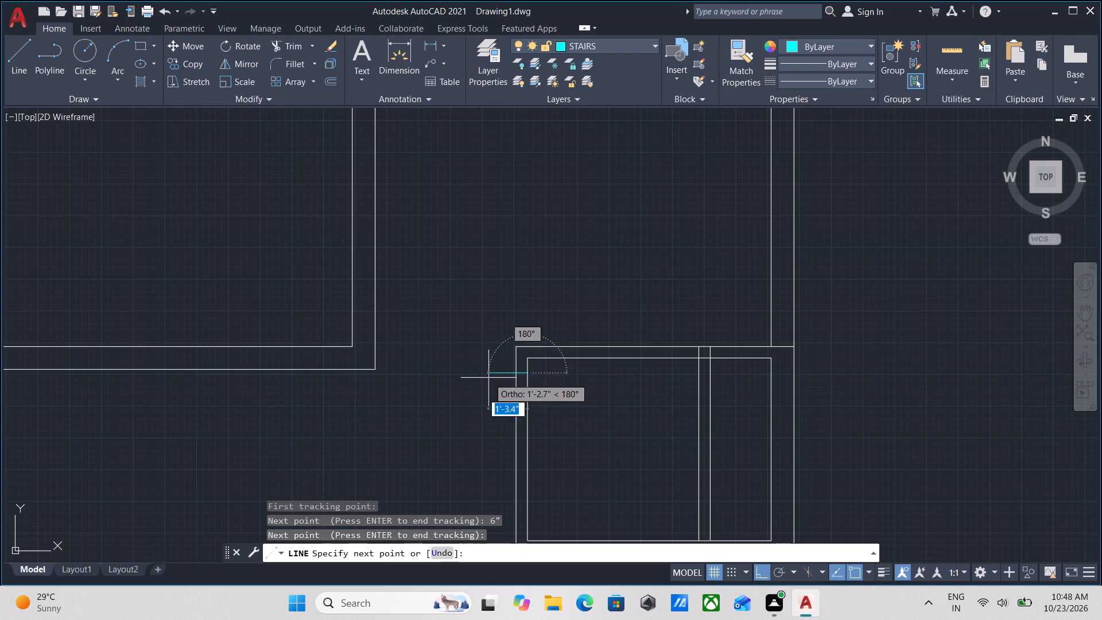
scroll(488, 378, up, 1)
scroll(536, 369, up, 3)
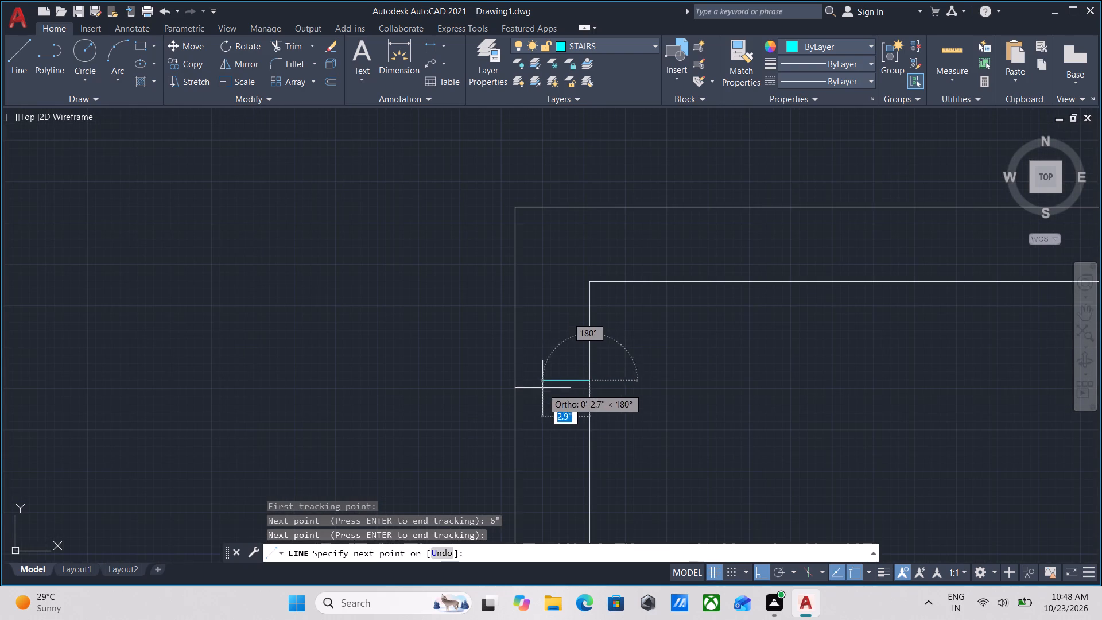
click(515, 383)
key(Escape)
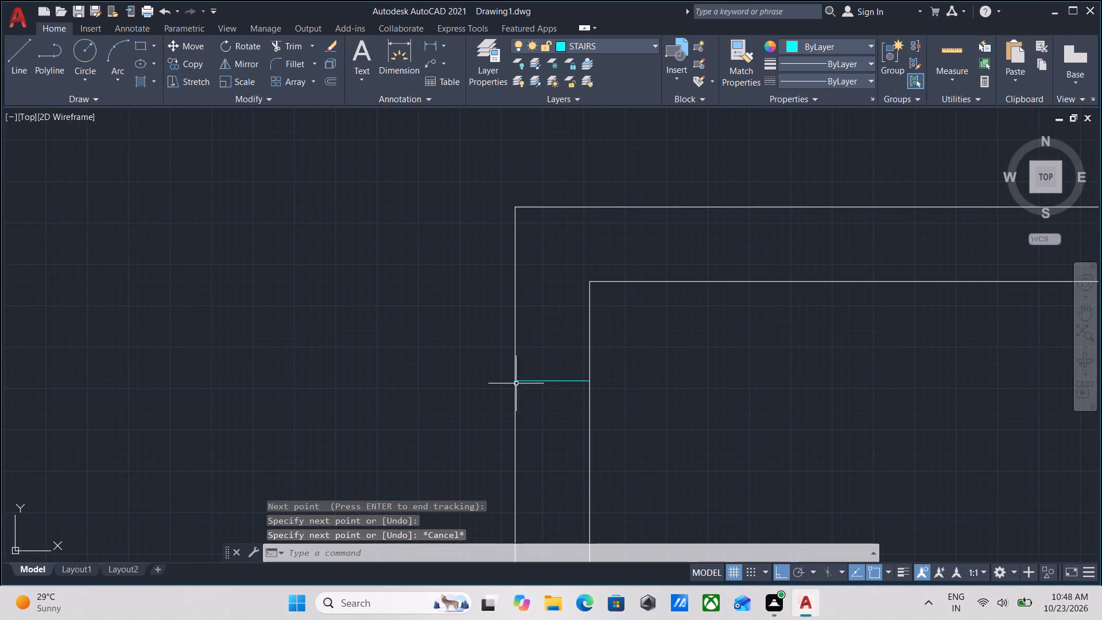
Make WINDOWS the current layer.
scroll(549, 386, down, 3)
click(599, 39)
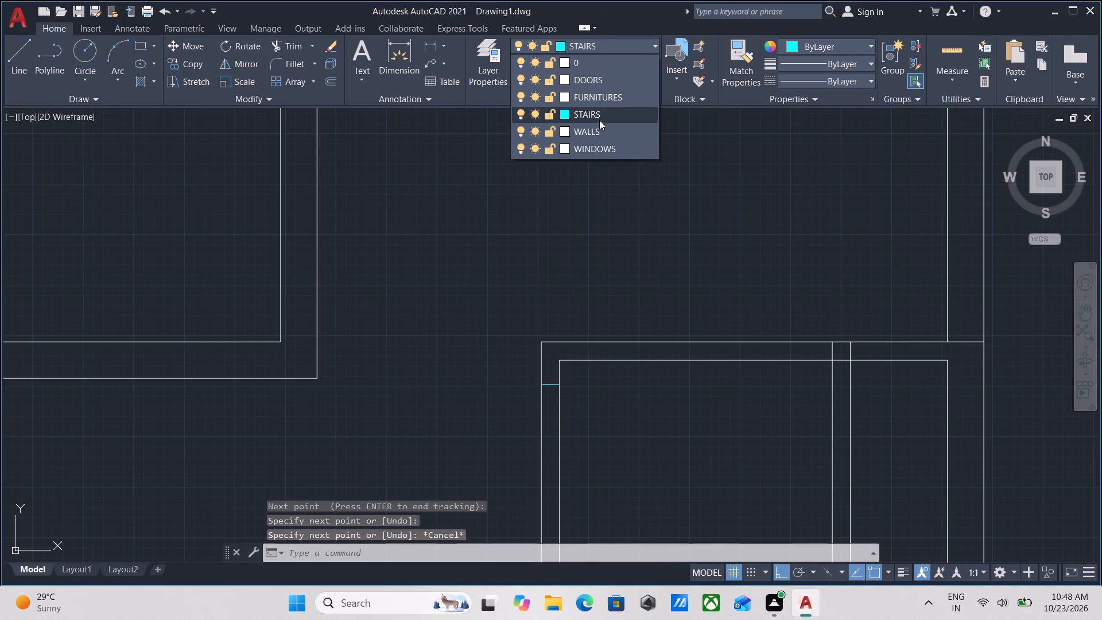
click(596, 149)
click(628, 48)
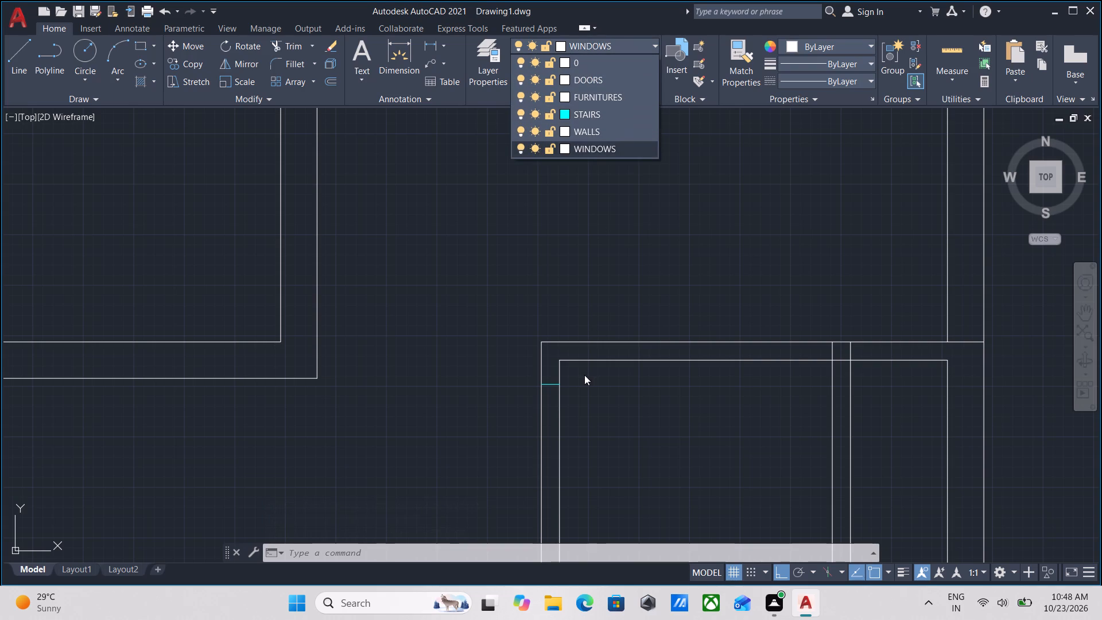
scroll(577, 374, up, 3)
key(Escape)
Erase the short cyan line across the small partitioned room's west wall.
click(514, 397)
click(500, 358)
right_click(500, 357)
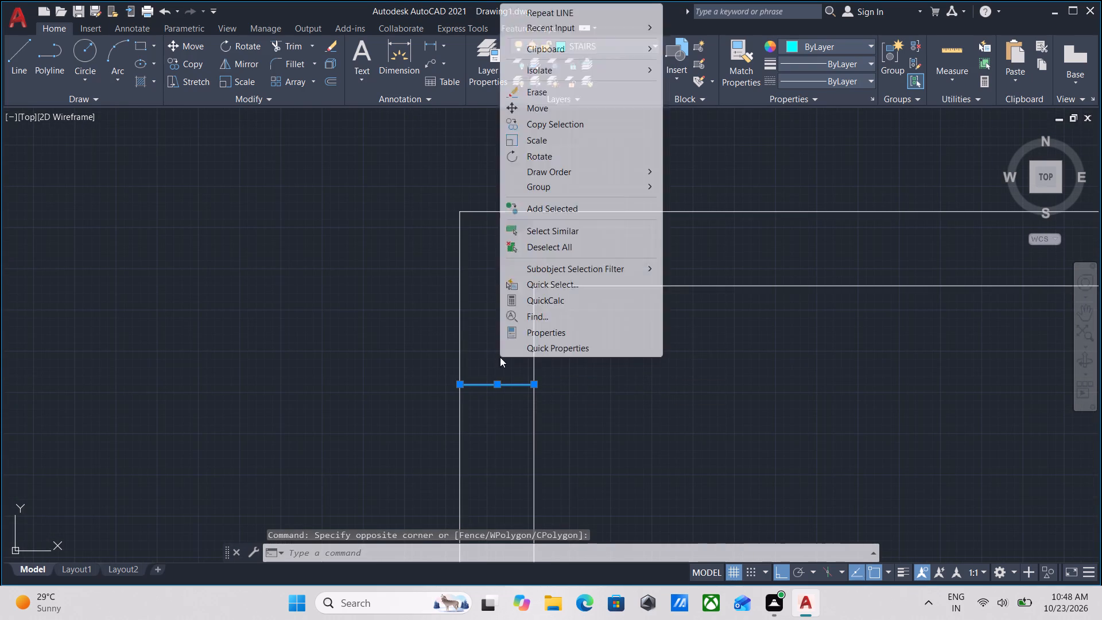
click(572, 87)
Start a line at the plan's outer northwest corner and draw its first segment 10' straight north.
scroll(566, 166, down, 4)
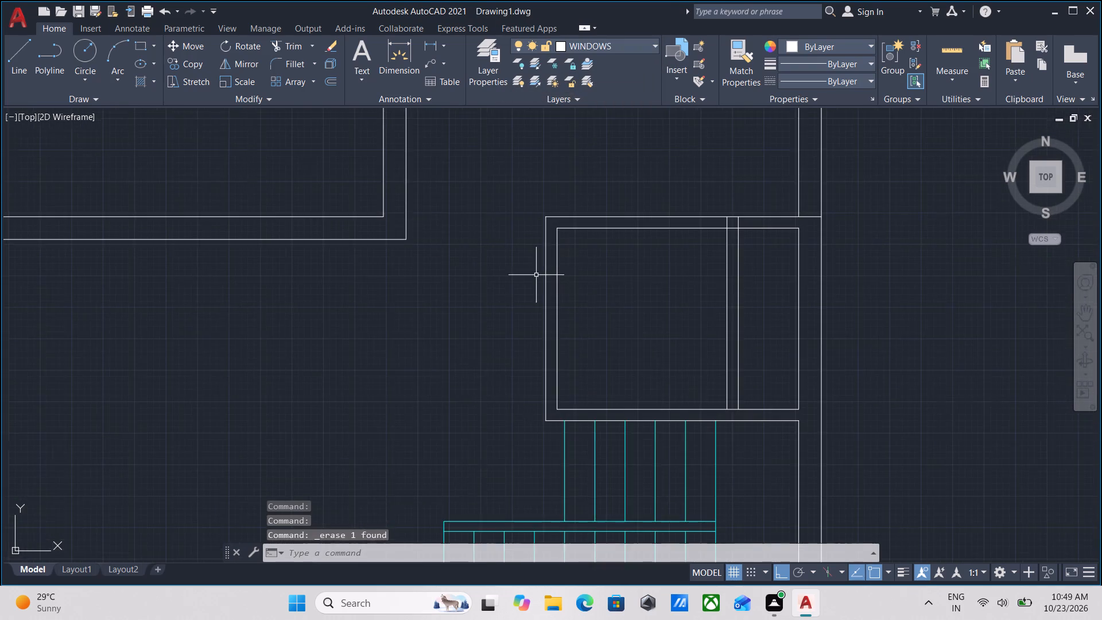
scroll(532, 278, down, 2)
middle_drag(539, 293, 574, 377)
middle_drag(381, 324, 404, 379)
scroll(404, 379, down, 1)
middle_drag(386, 355, 407, 394)
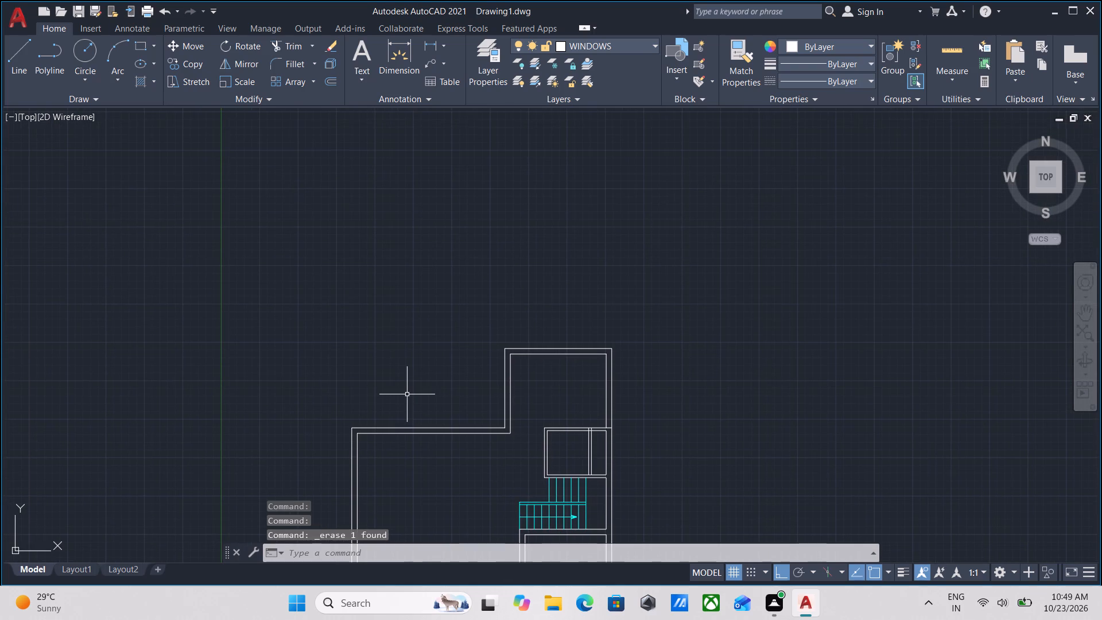
key(l)
key(Return)
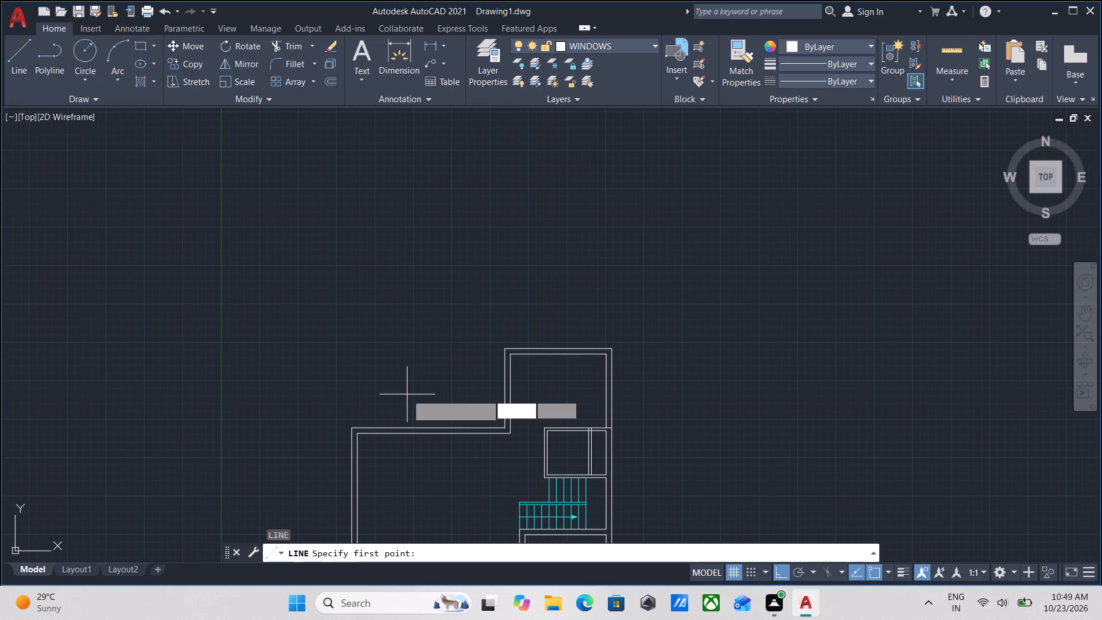
click(354, 429)
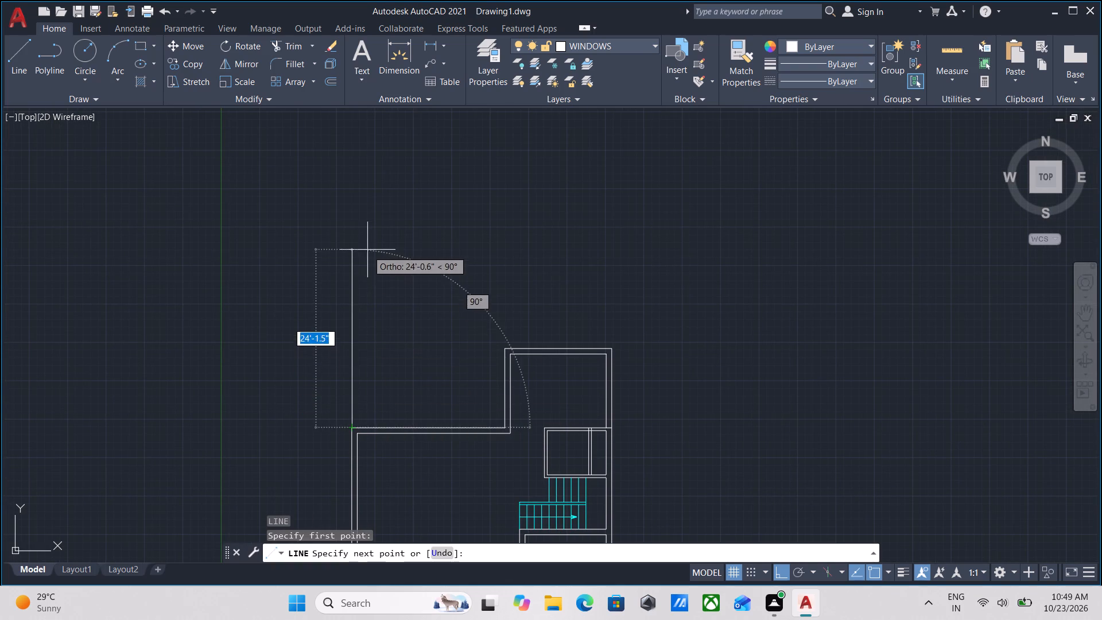
middle_drag(367, 250, 375, 339)
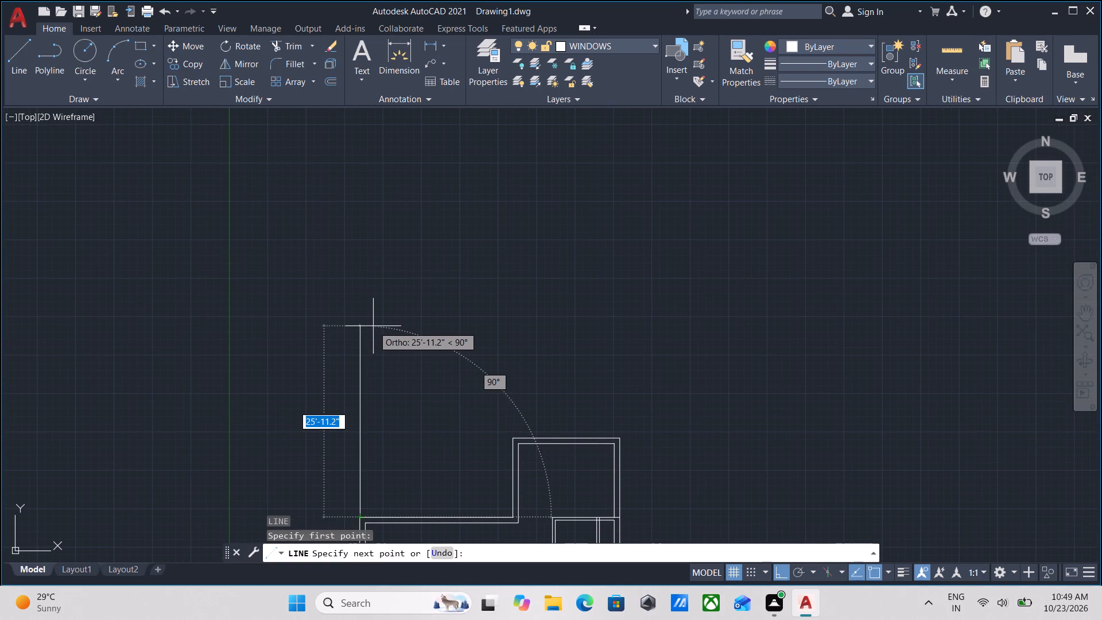
scroll(373, 326, down, 2)
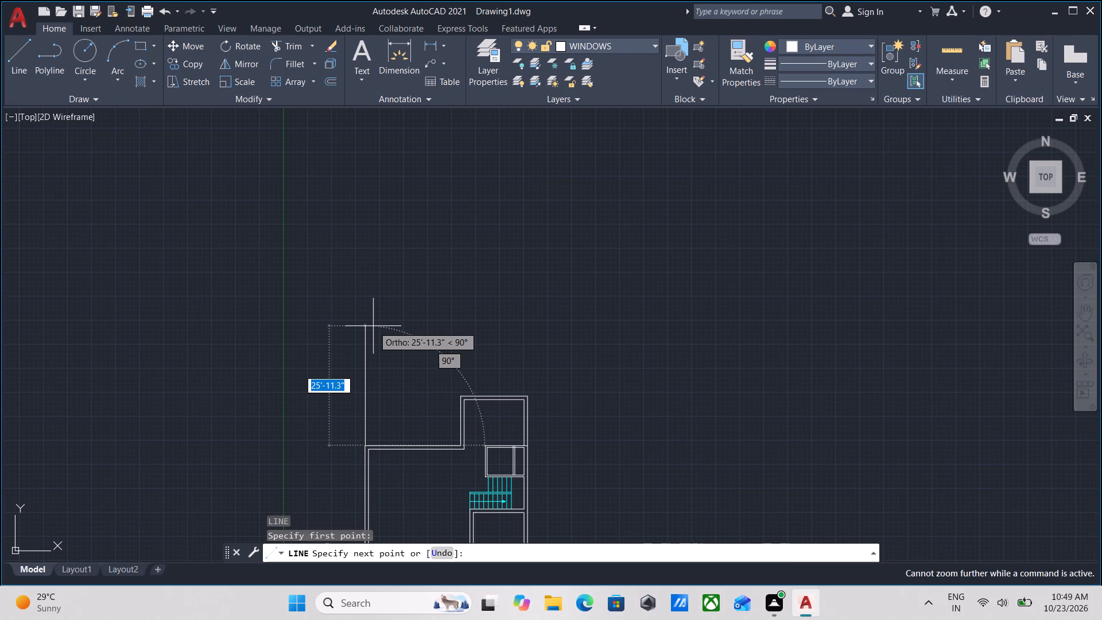
text(10)
key(apostrophe)
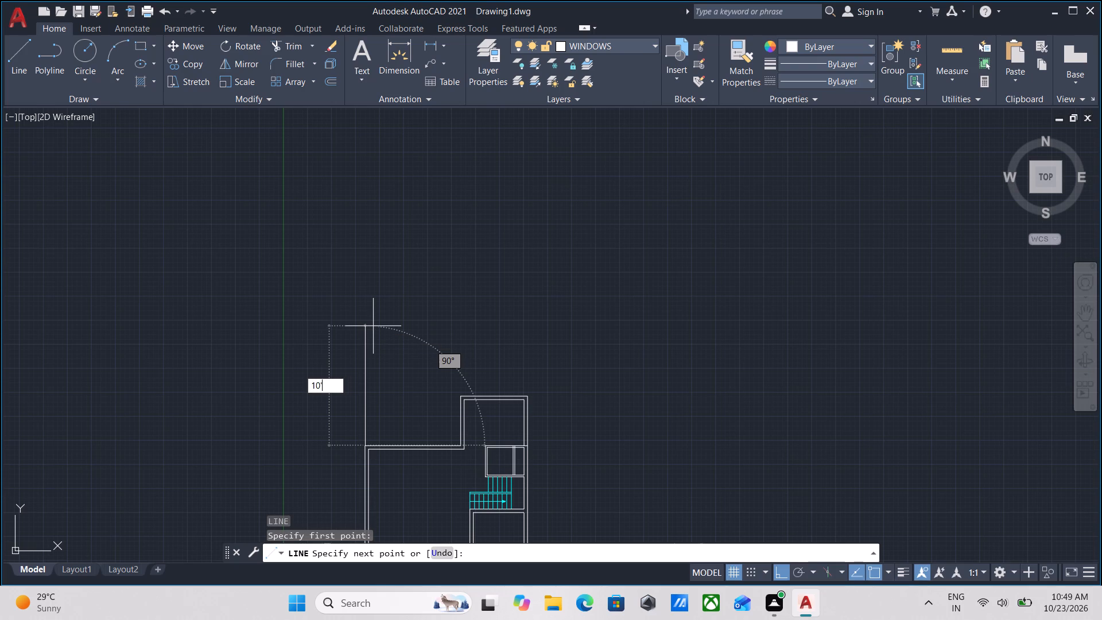
key(Return)
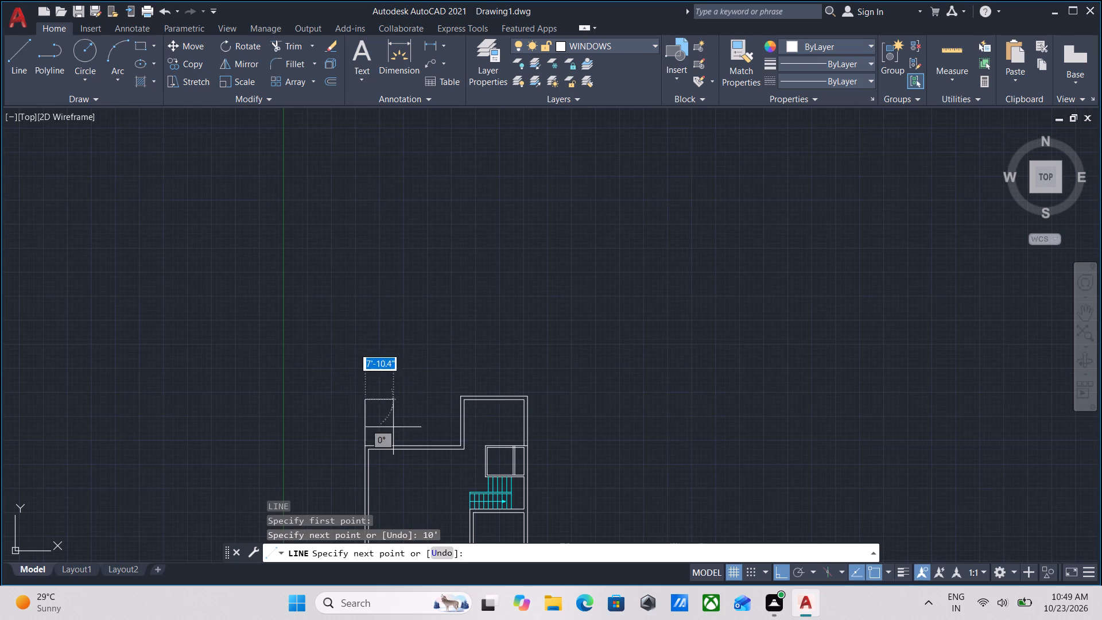
Complete the new room's outline with segments 5' further north, 10' east, and south to meet the existing wall perpendicularly.
scroll(393, 428, up, 1)
middle_drag(364, 370, 403, 297)
scroll(364, 370, up, 1)
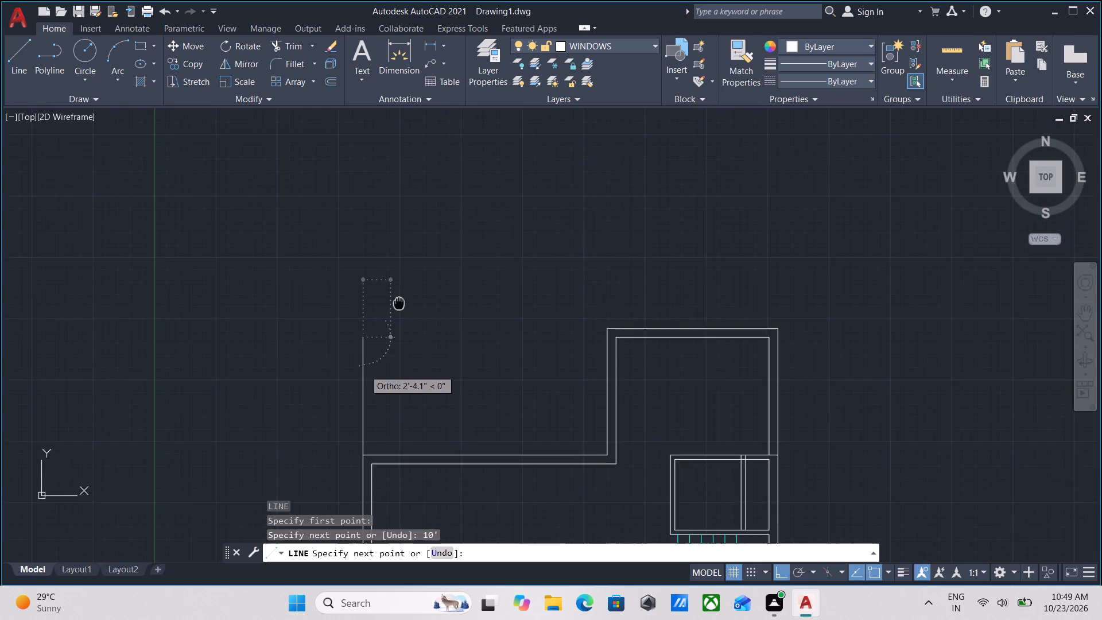
middle_drag(403, 297, 443, 263)
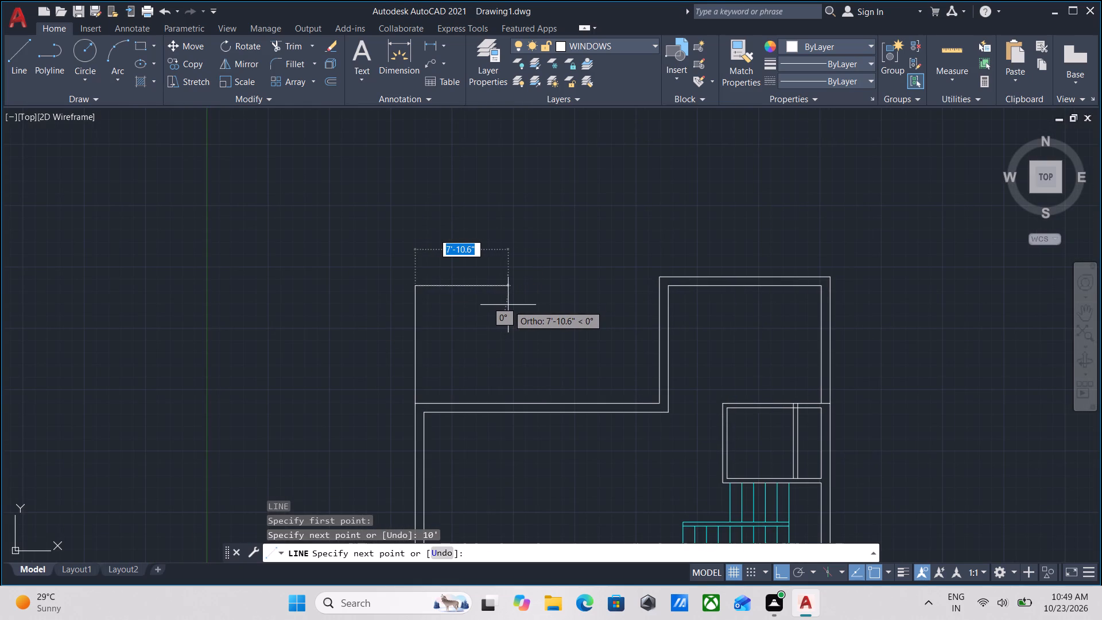
scroll(506, 305, up, 1)
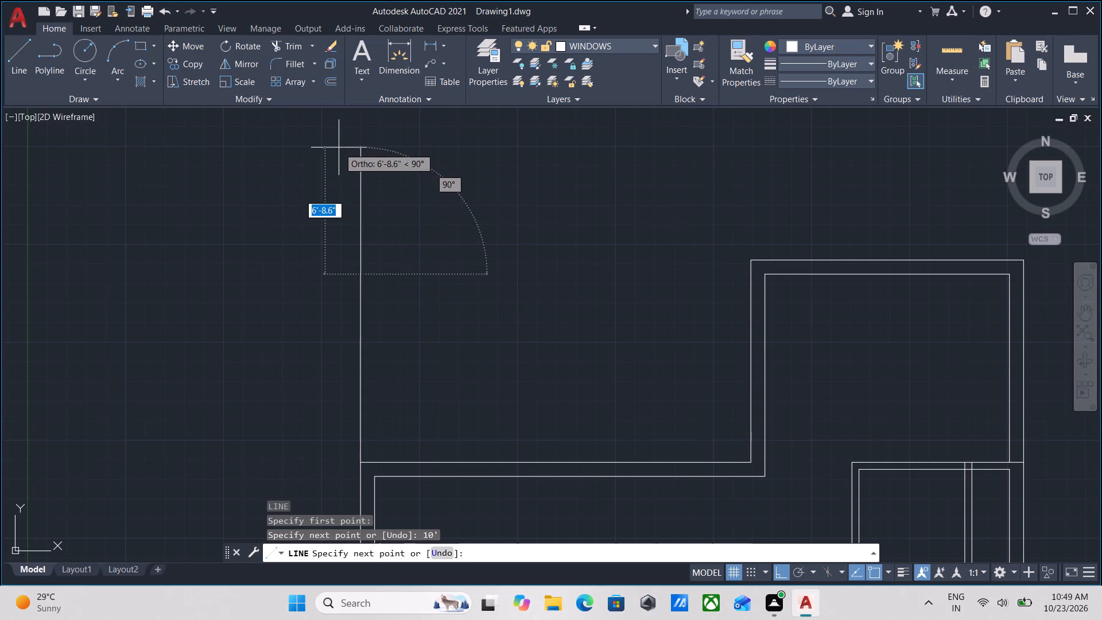
middle_drag(343, 175, 335, 266)
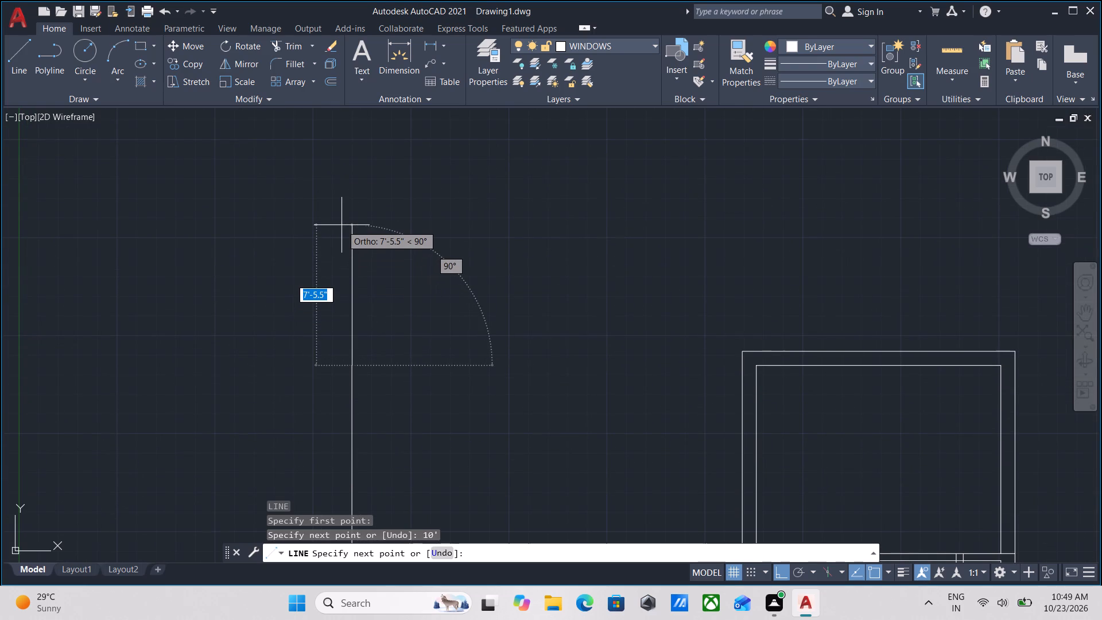
text(5')
key(Return)
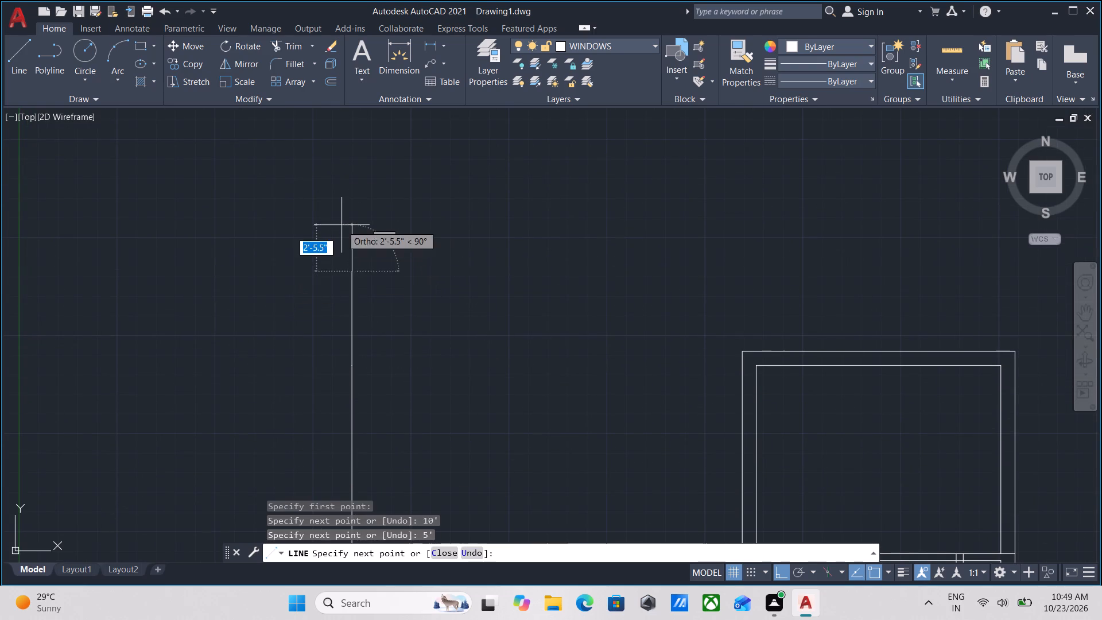
scroll(508, 271, down, 1)
middle_drag(508, 271, 508, 258)
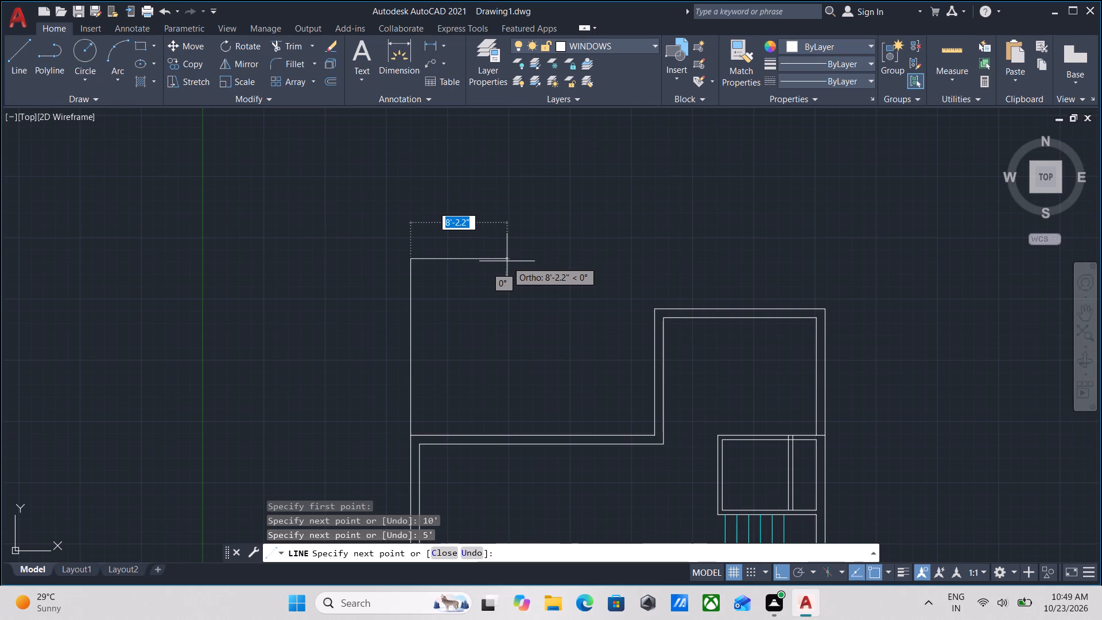
text(10')
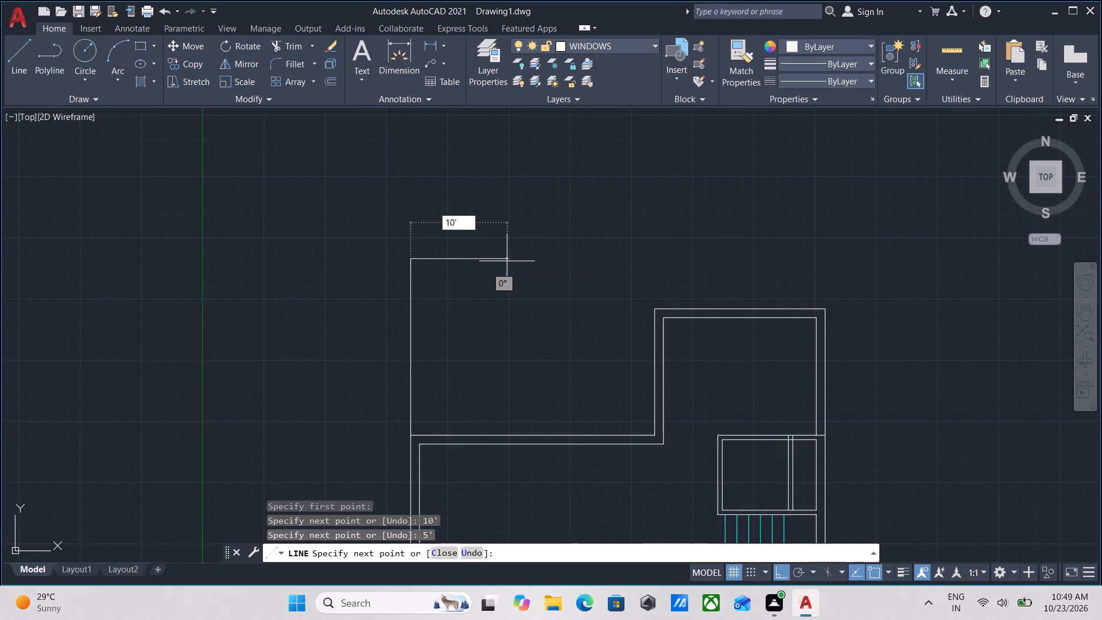
key(Return)
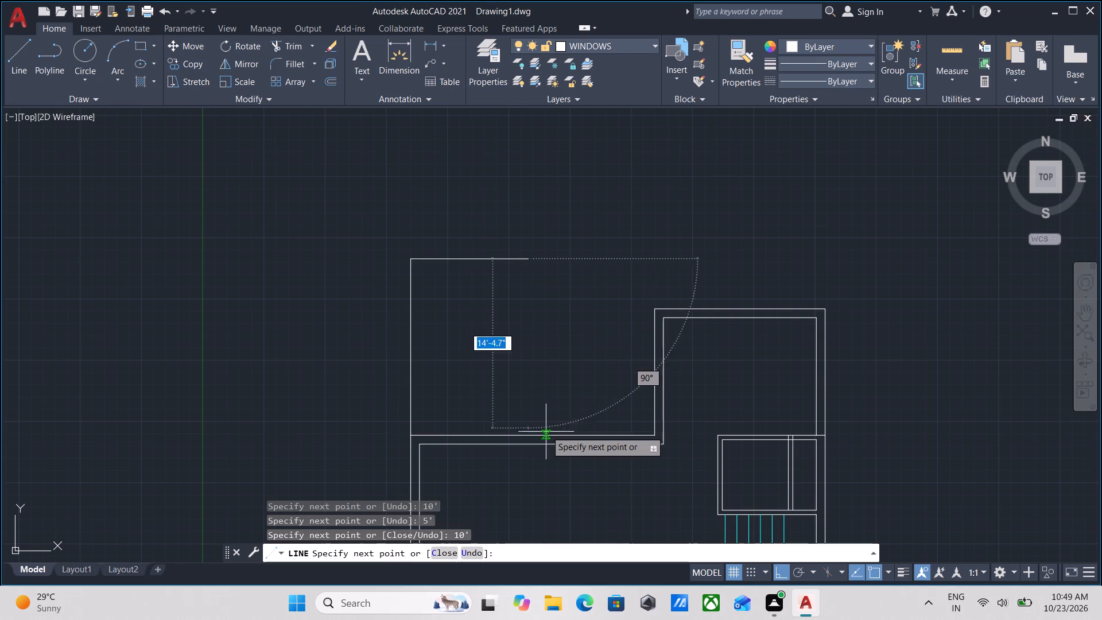
click(529, 437)
key(Escape)
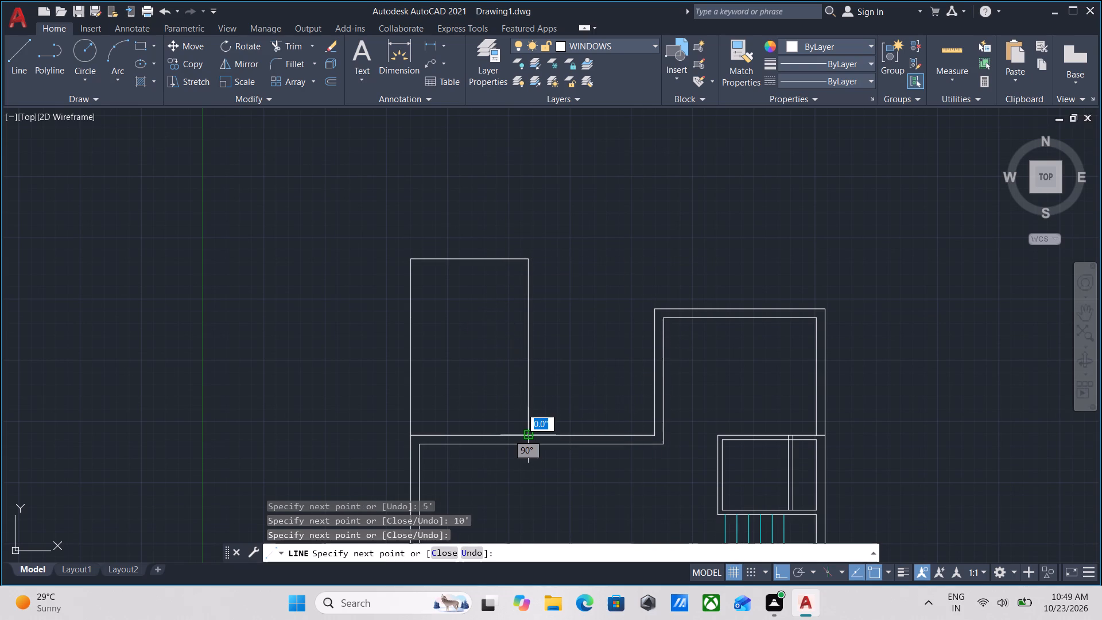
Offset the new room's east wall line 5" inward.
scroll(543, 354, up, 3)
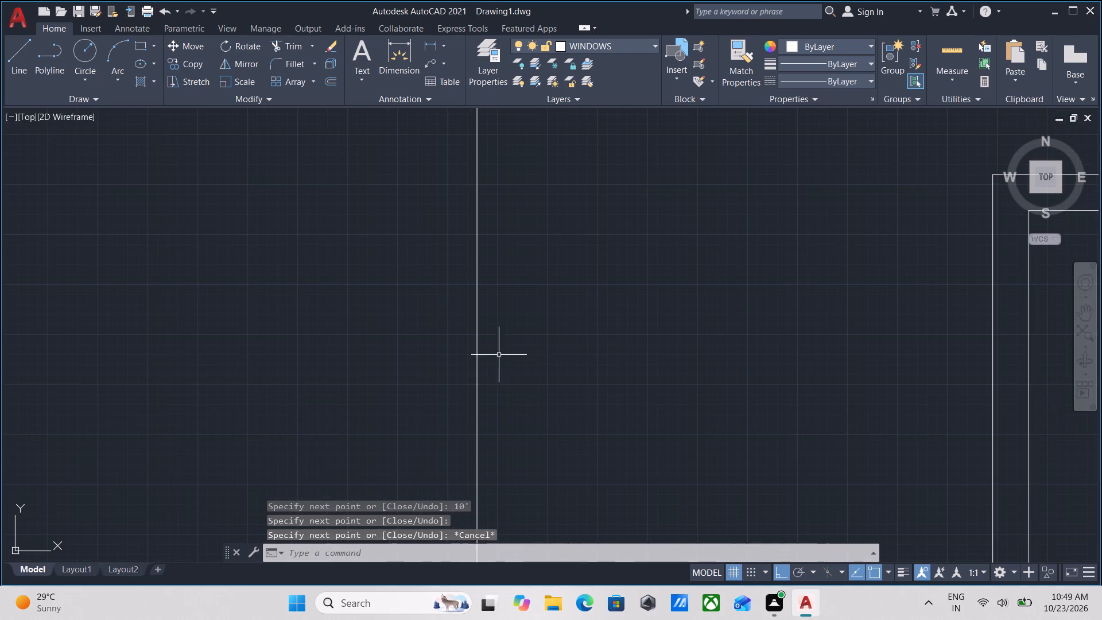
click(492, 355)
click(446, 336)
scroll(446, 336, down, 1)
middle_drag(446, 336, 641, 331)
scroll(616, 335, down, 2)
middle_drag(608, 336, 611, 361)
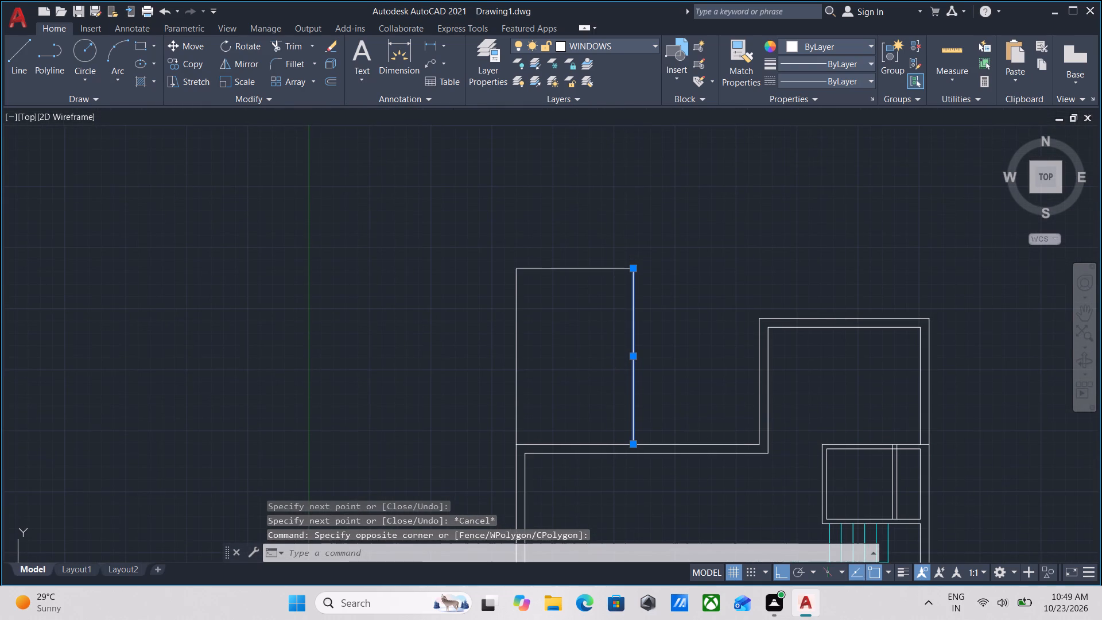
middle_drag(611, 361, 611, 381)
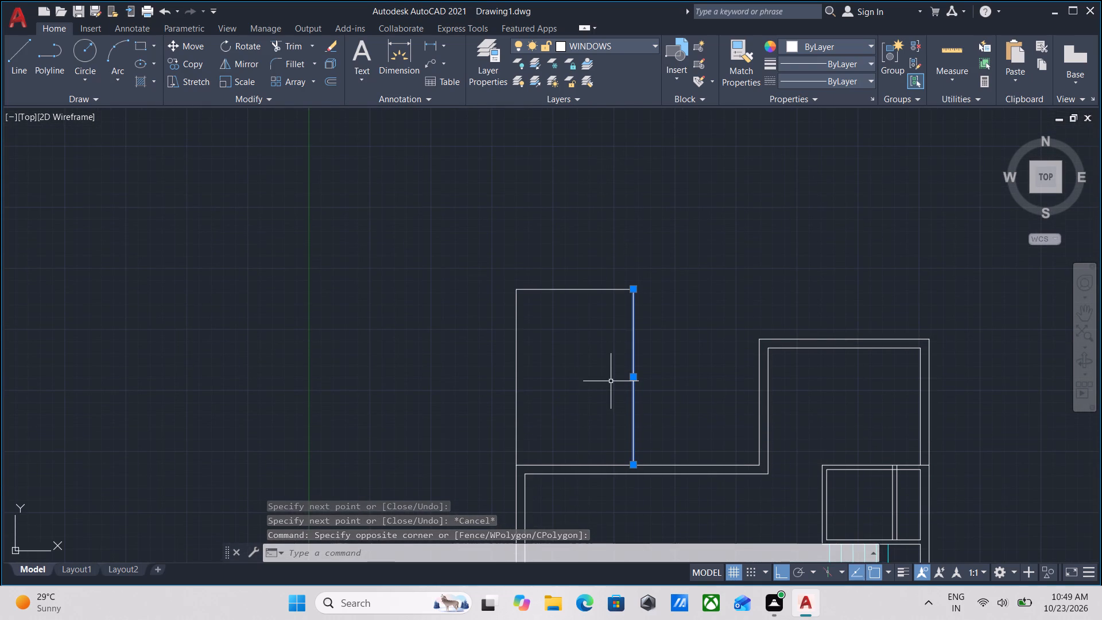
key(o)
key(Return)
click(637, 380)
click(612, 384)
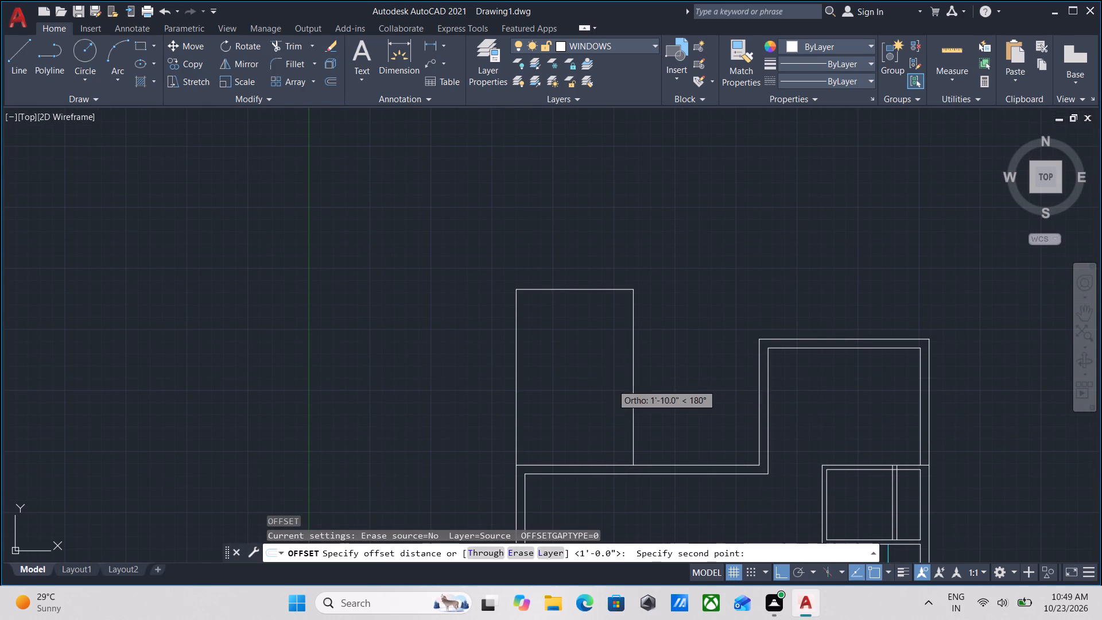
key(5)
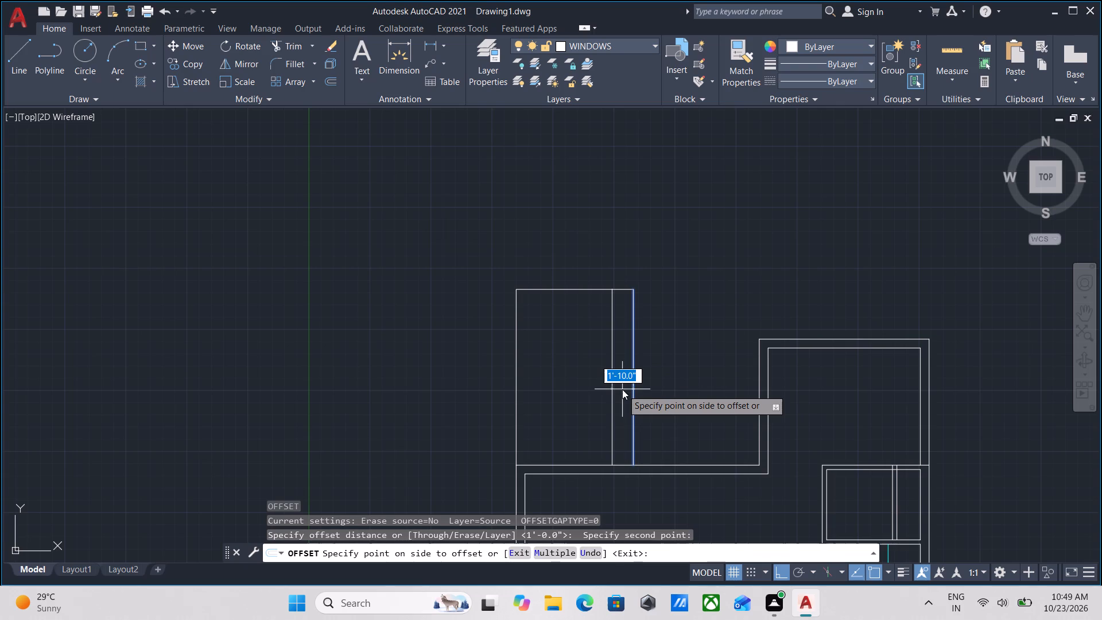
key(shift+quotedbl)
key(Return)
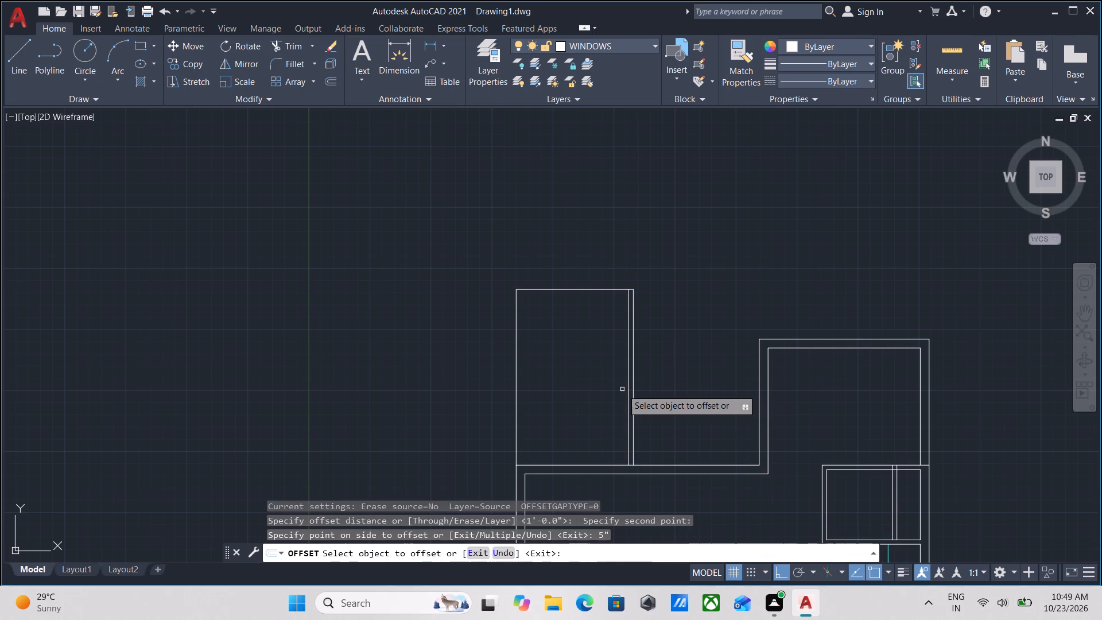
Offset the new room's north wall line 5" inward.
scroll(626, 307, up, 1)
middle_drag(612, 304, 607, 356)
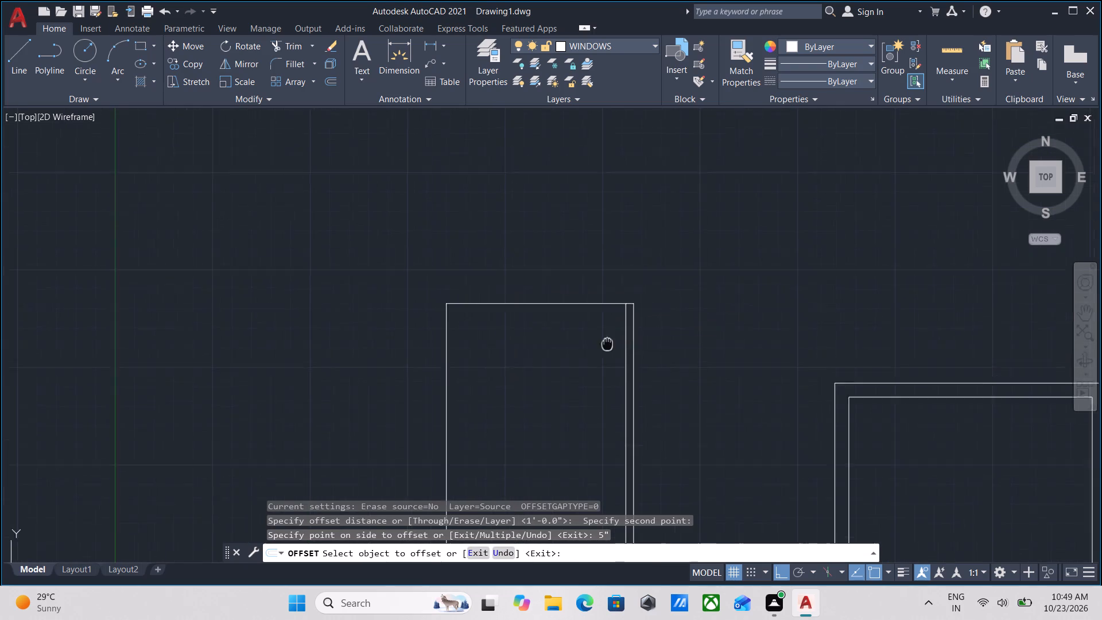
middle_drag(607, 356, 605, 379)
click(582, 354)
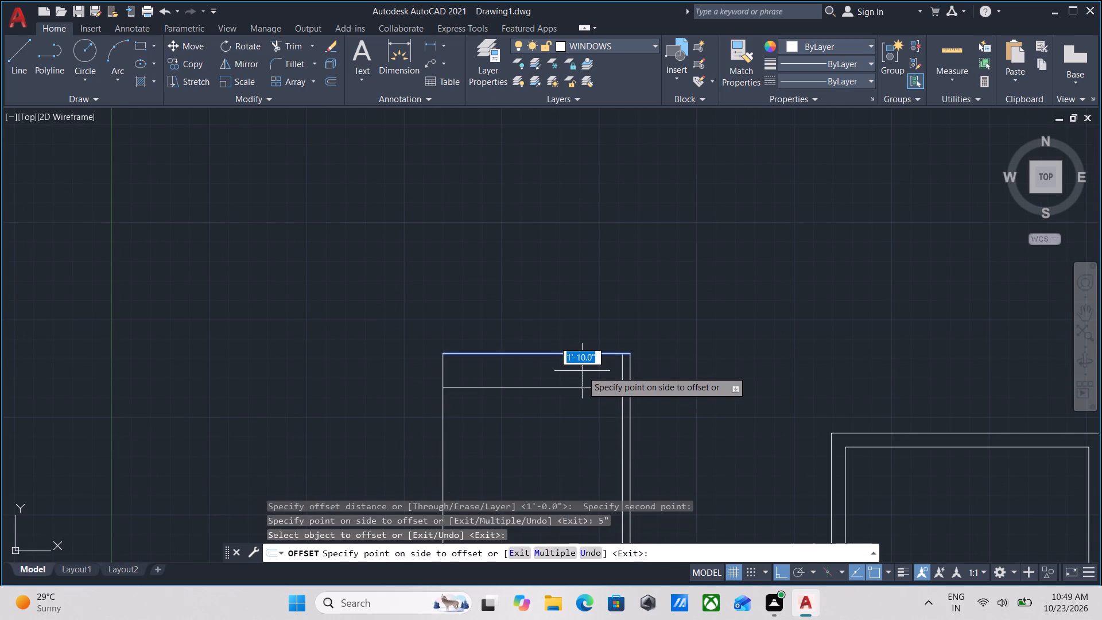
key(5)
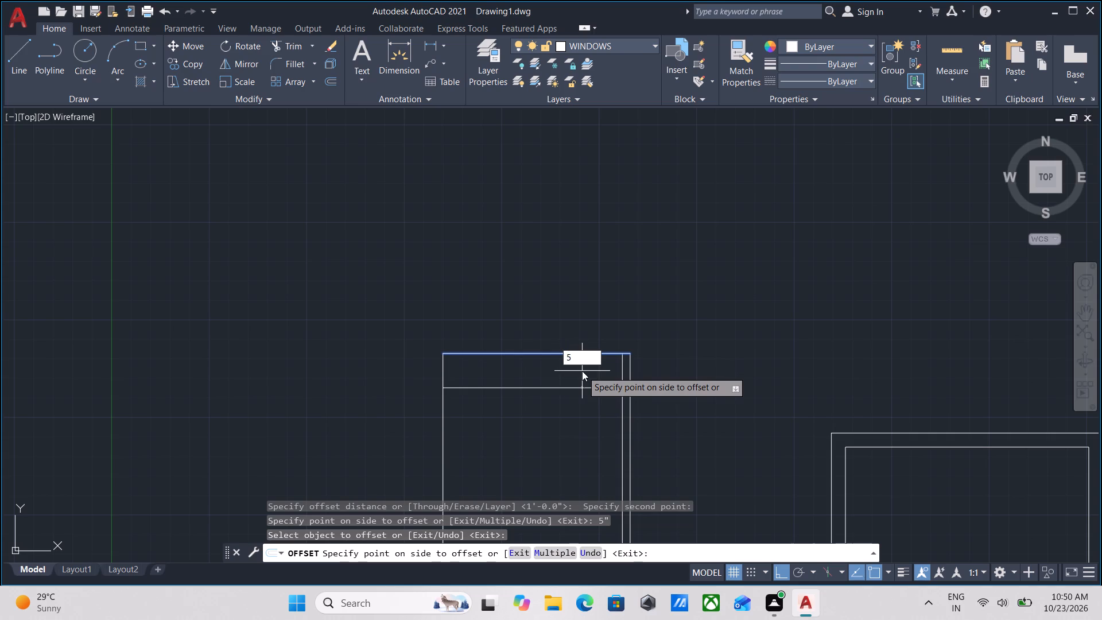
key(shift+quotedbl)
key(Return)
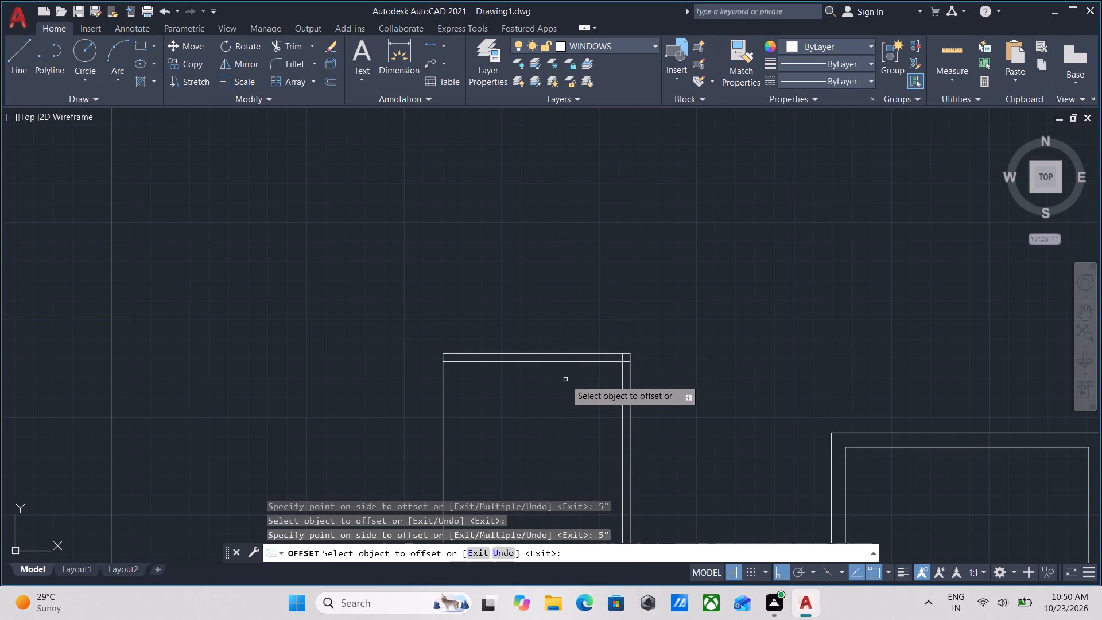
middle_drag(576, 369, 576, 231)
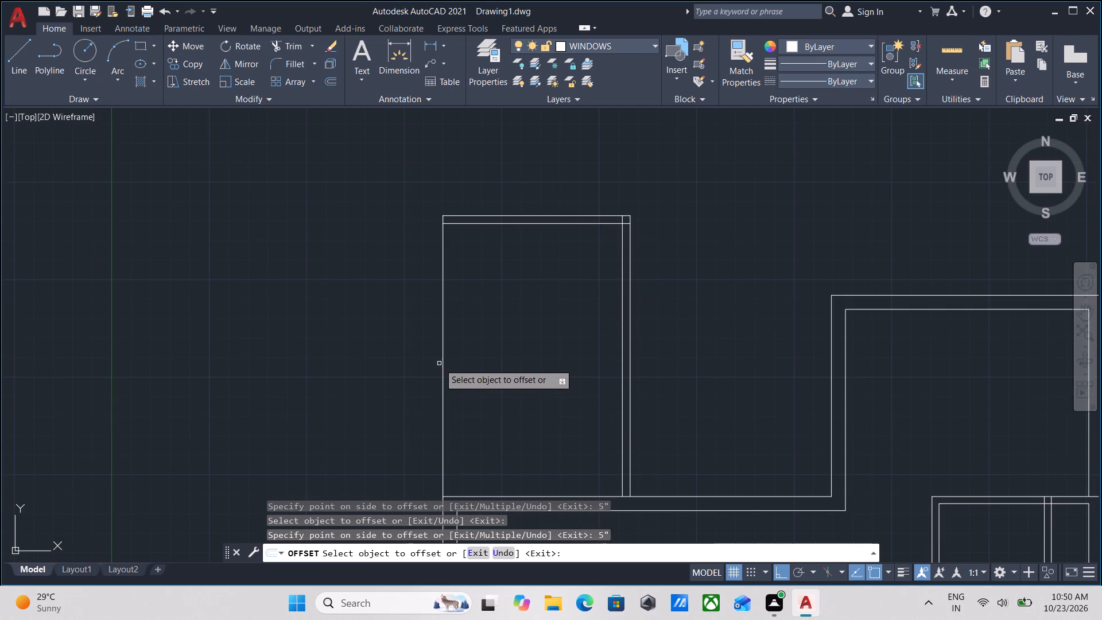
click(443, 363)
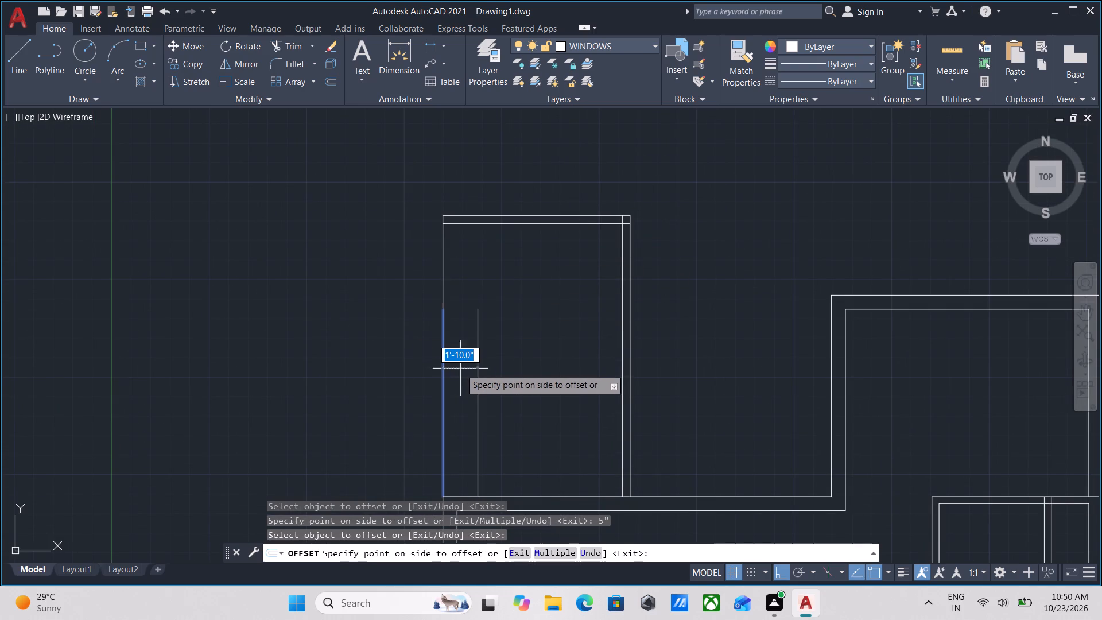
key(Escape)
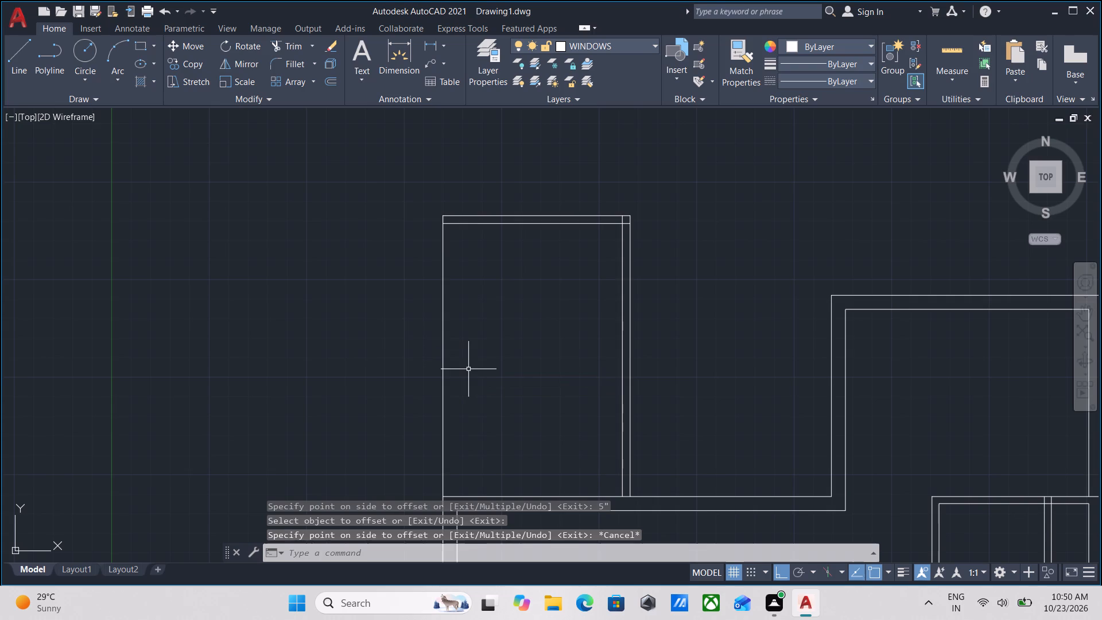
Join the two collinear segments of the new room's west wall into one line.
click(468, 369)
click(406, 262)
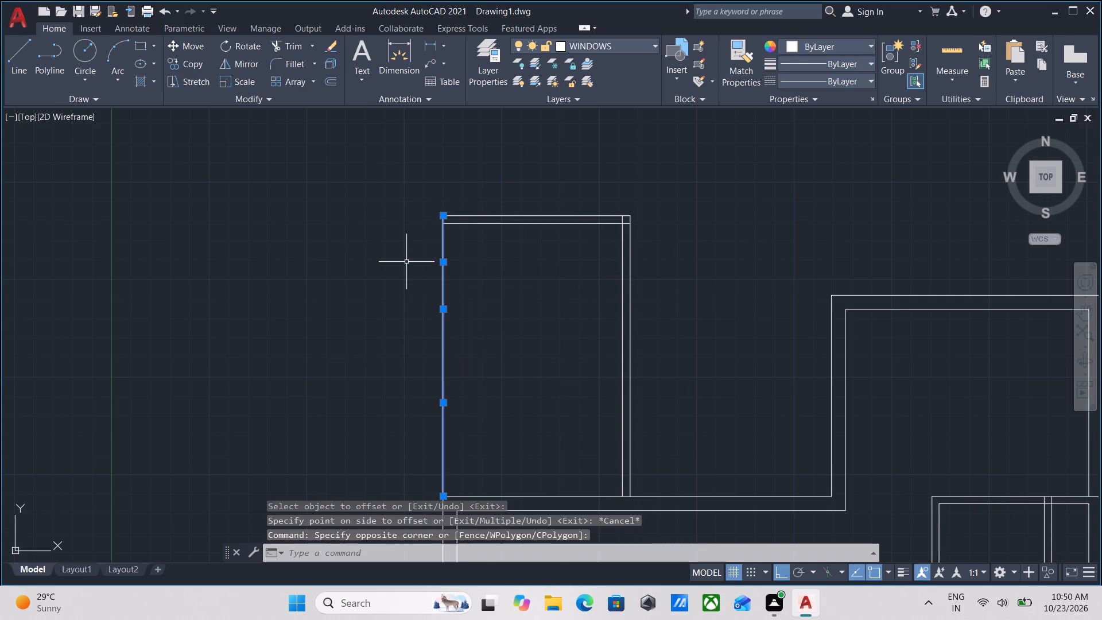
text(JOI)
key(n)
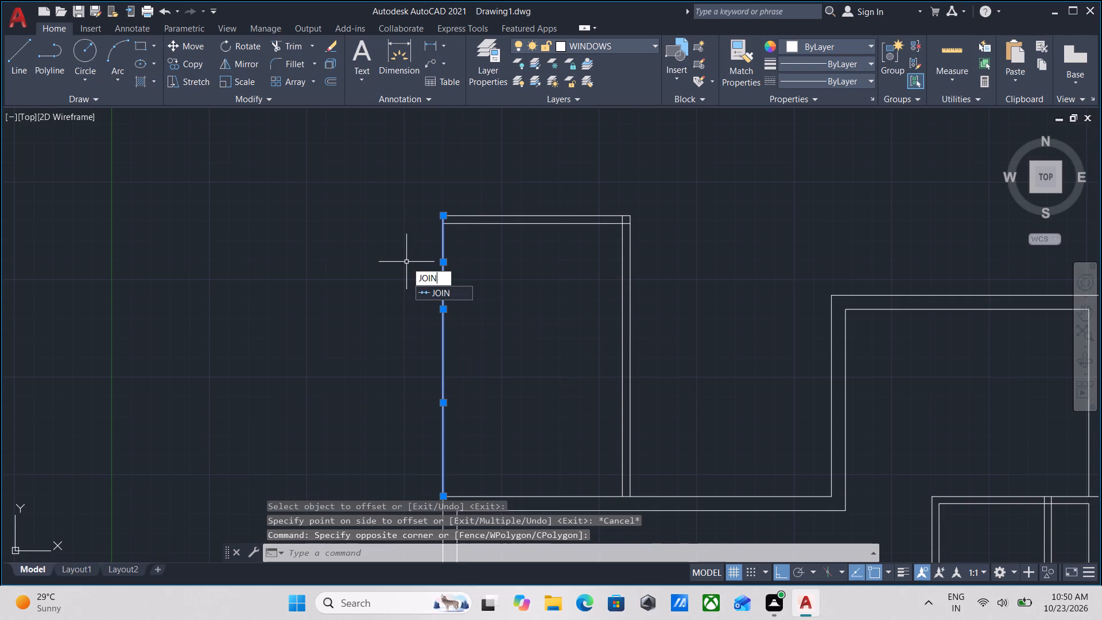
key(Return)
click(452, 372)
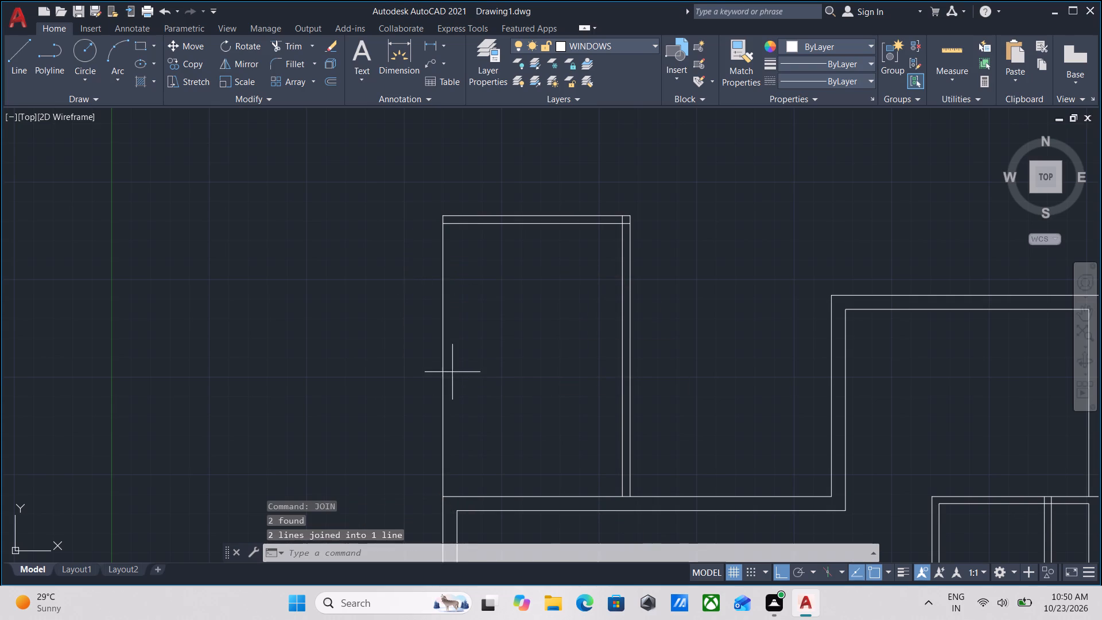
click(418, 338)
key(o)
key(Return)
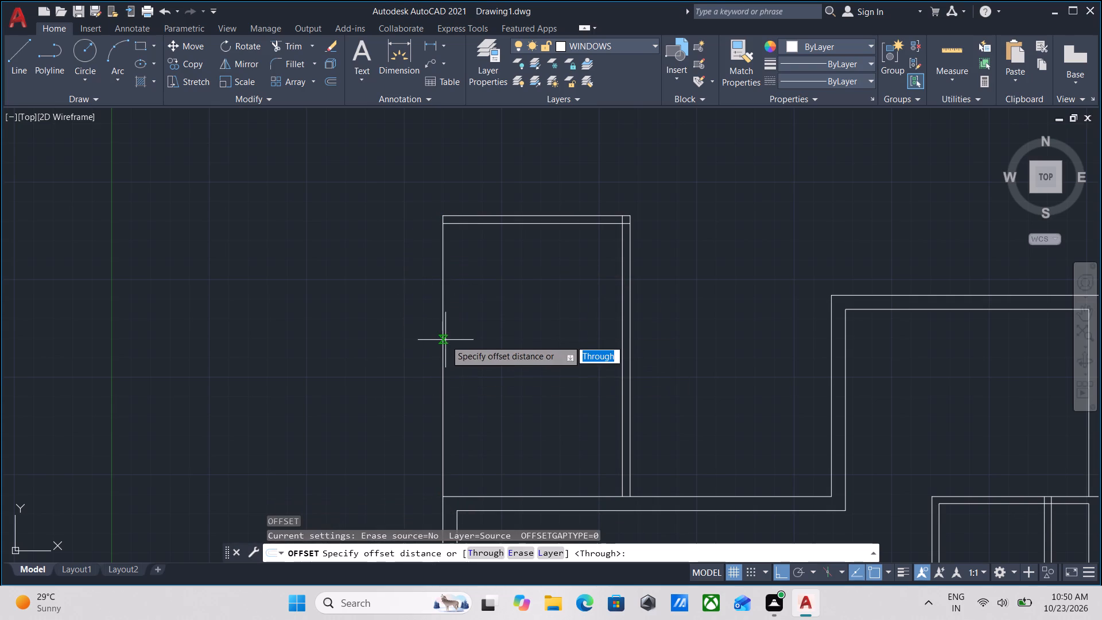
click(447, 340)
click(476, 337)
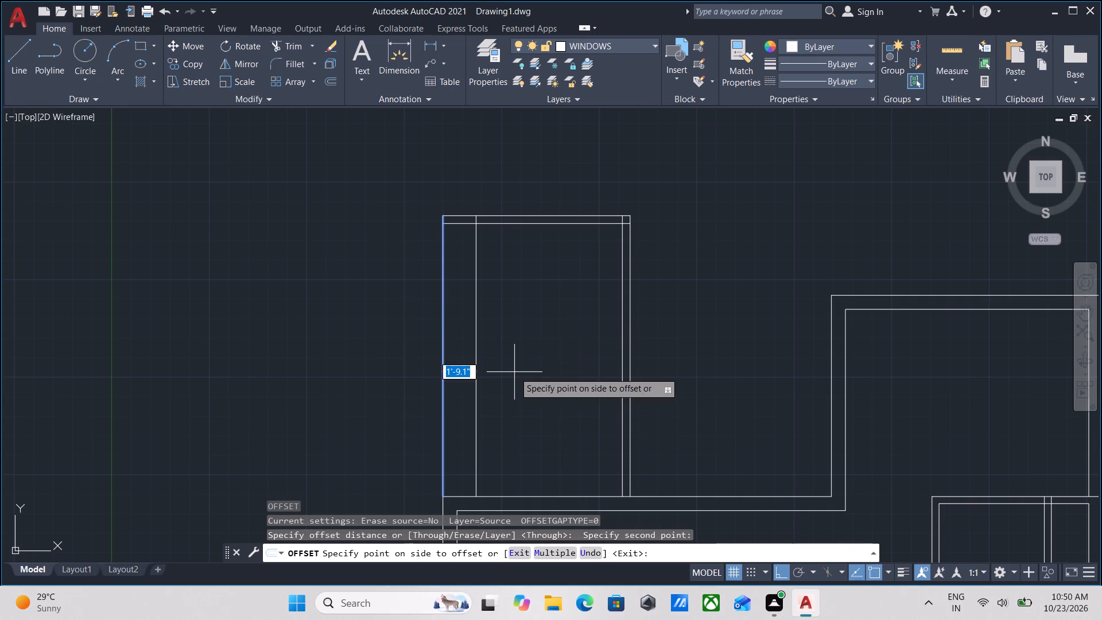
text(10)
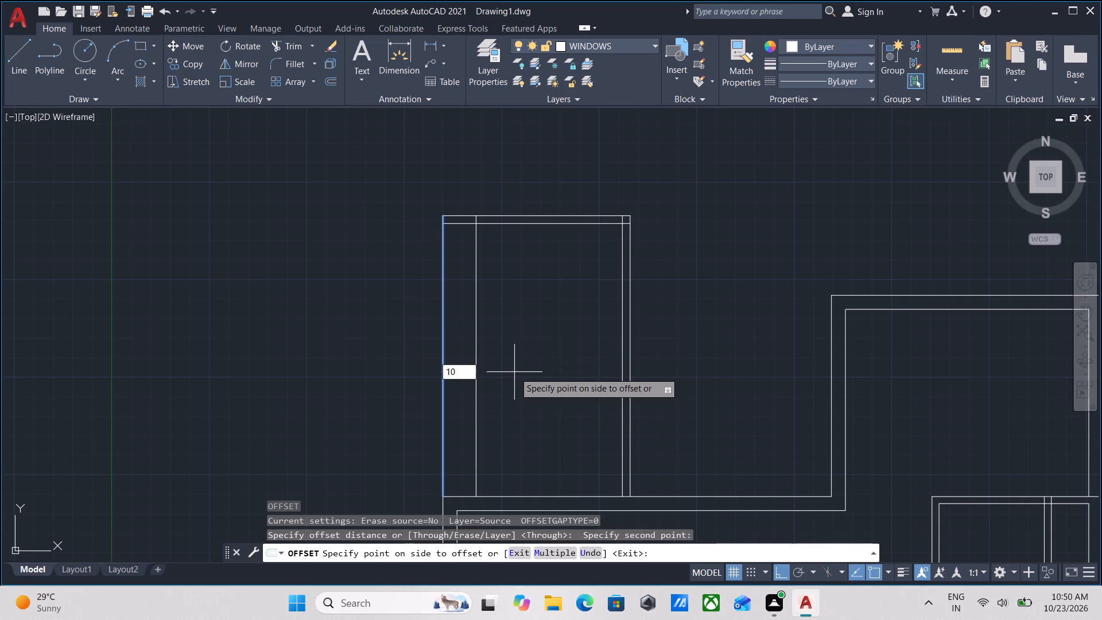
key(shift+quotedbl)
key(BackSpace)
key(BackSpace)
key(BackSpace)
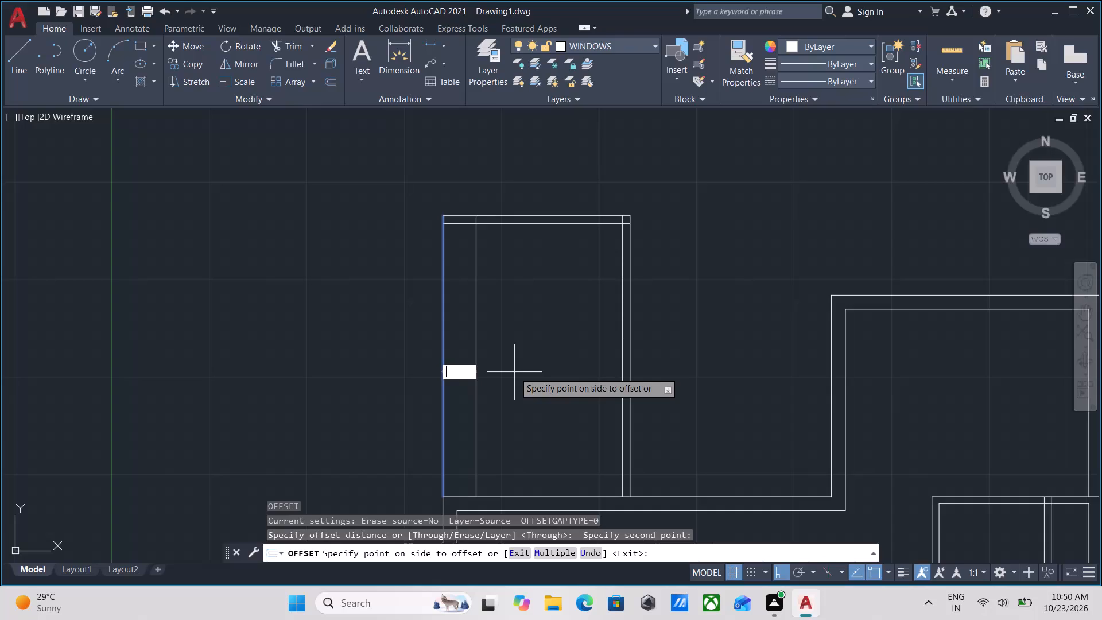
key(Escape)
Erase the inner offset line of the new room's east wall.
scroll(577, 357, up, 2)
scroll(673, 351, down, 1)
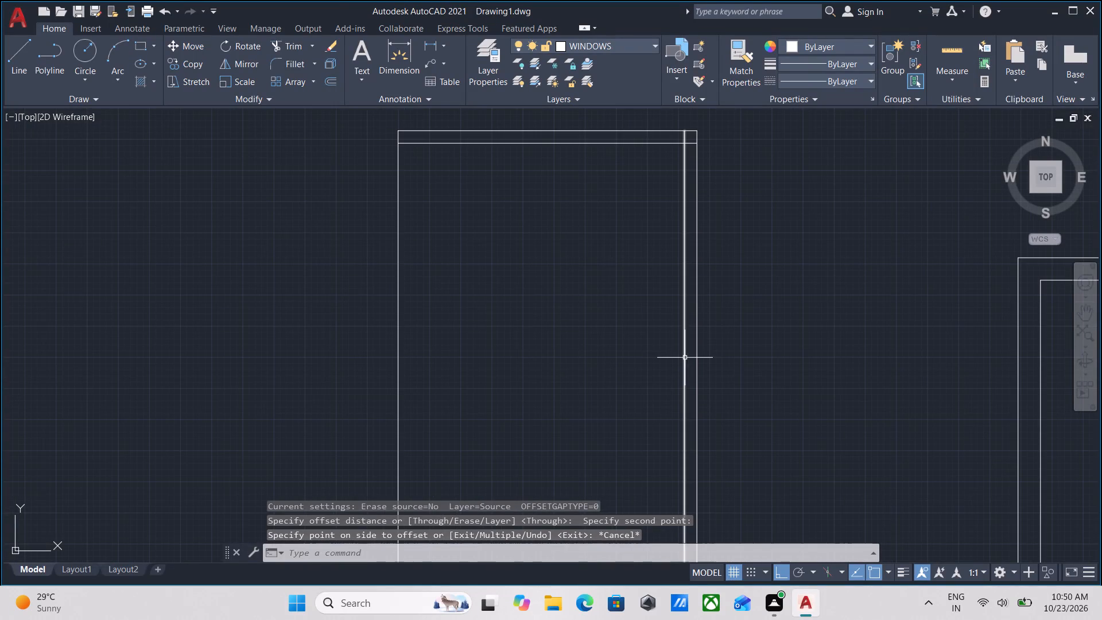
click(689, 359)
click(639, 313)
scroll(636, 312, down, 1)
middle_drag(636, 312, 625, 374)
middle_drag(625, 374, 594, 462)
scroll(592, 432, down, 1)
middle_drag(592, 432, 606, 421)
right_click(606, 421)
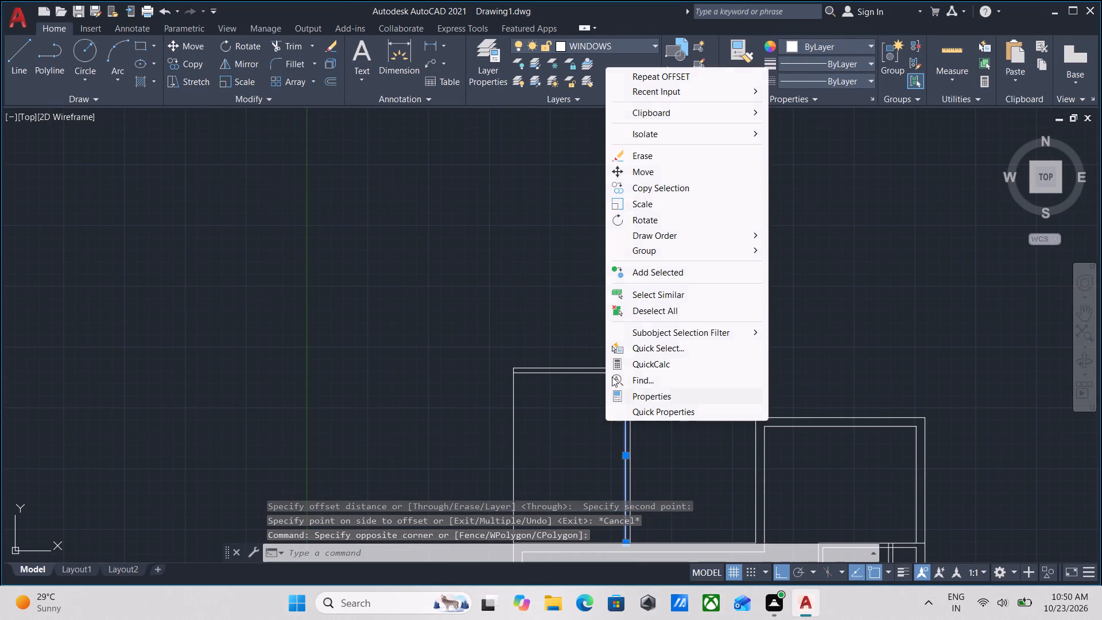
click(676, 152)
Erase the inner offset line of the new room's north wall.
scroll(587, 370, up, 2)
click(622, 417)
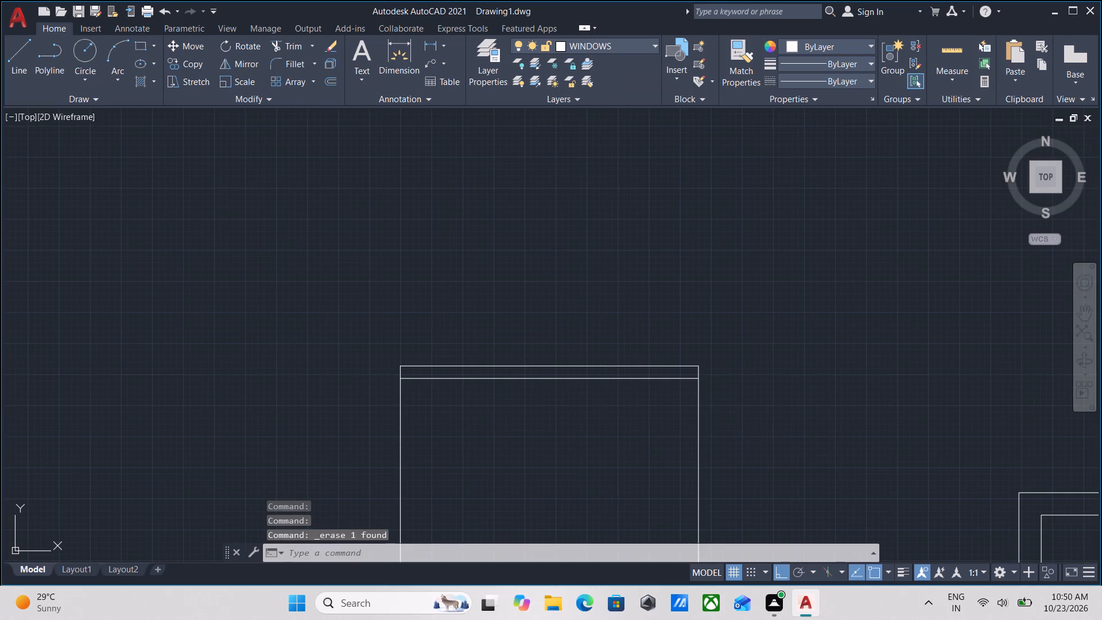
click(599, 374)
right_click(599, 374)
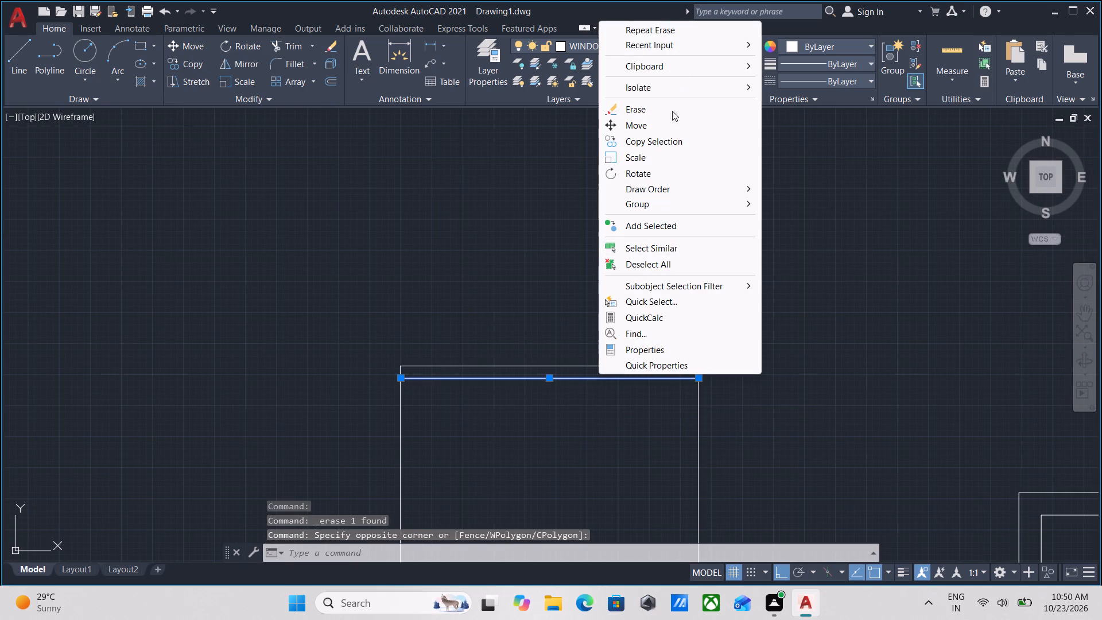
click(669, 119)
key(Escape)
click(599, 405)
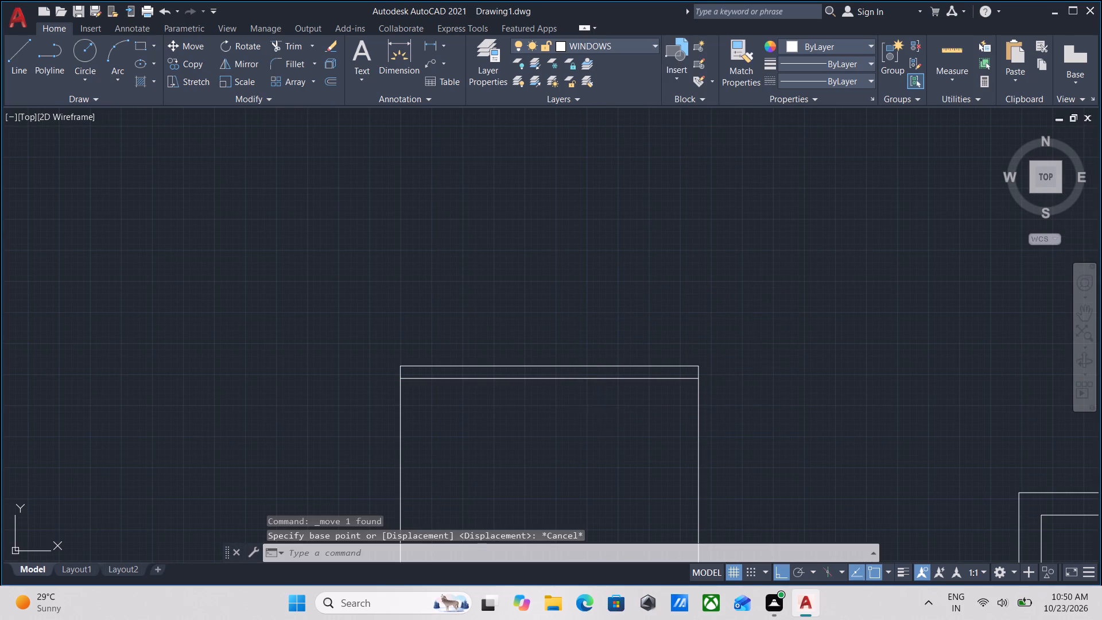
click(575, 373)
right_click(575, 373)
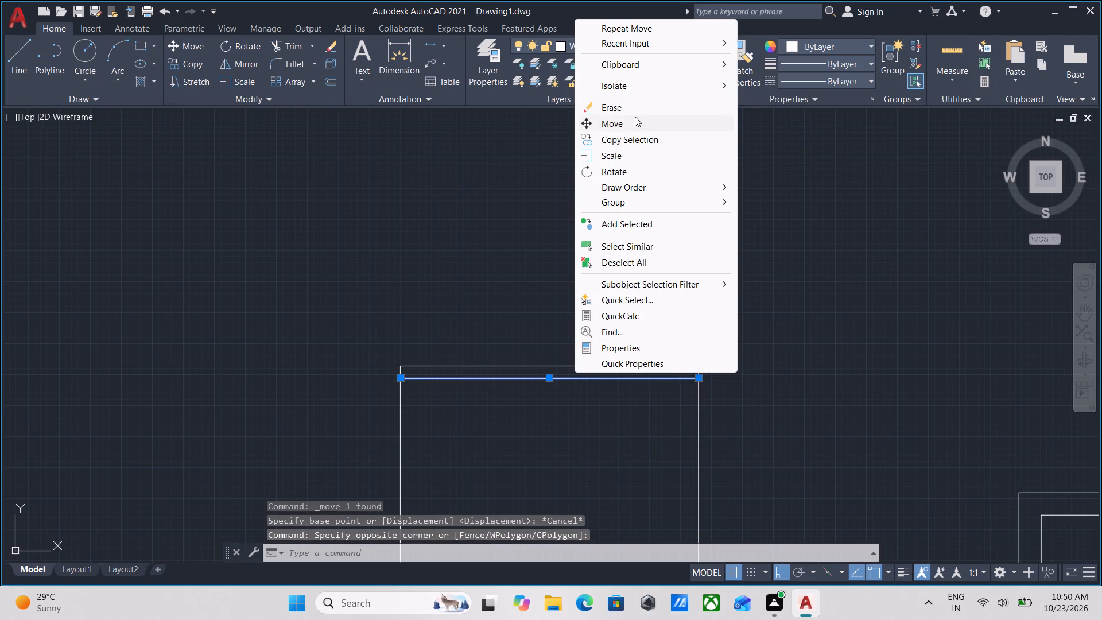
click(637, 107)
Offset the new room's outer north wall line 6" inward.
middle_drag(569, 362, 574, 263)
click(585, 261)
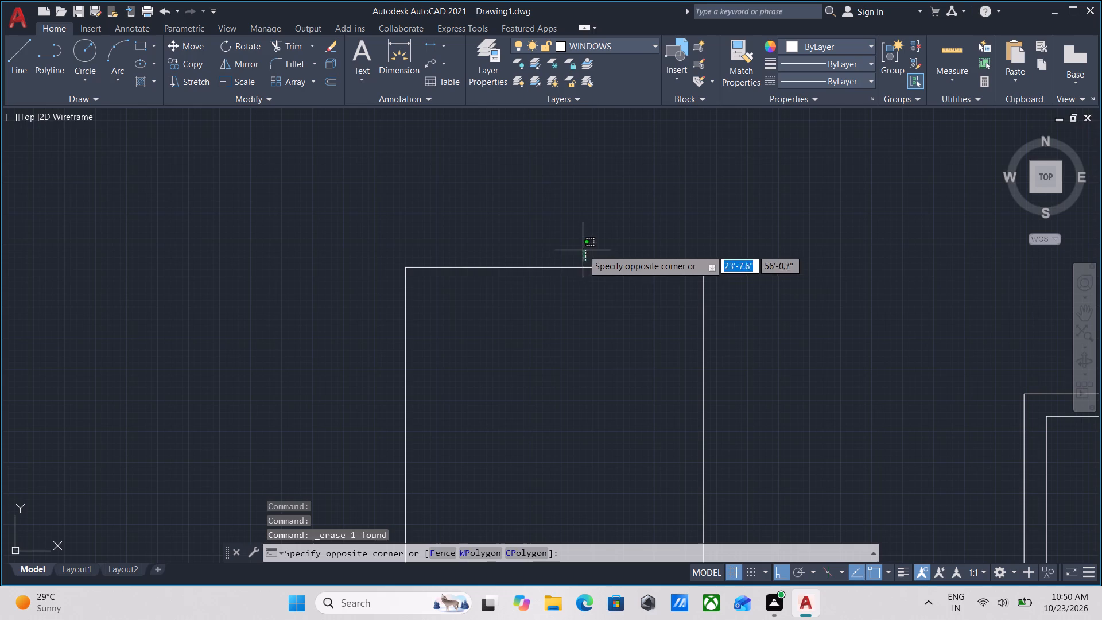
click(517, 280)
key(o)
key(Return)
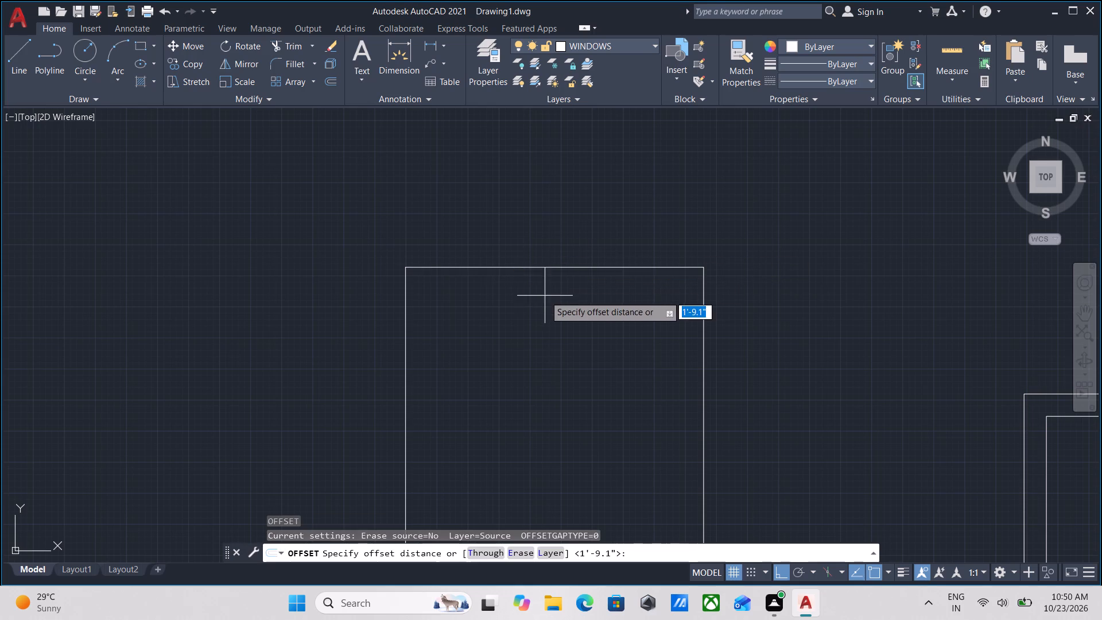
click(546, 266)
click(546, 294)
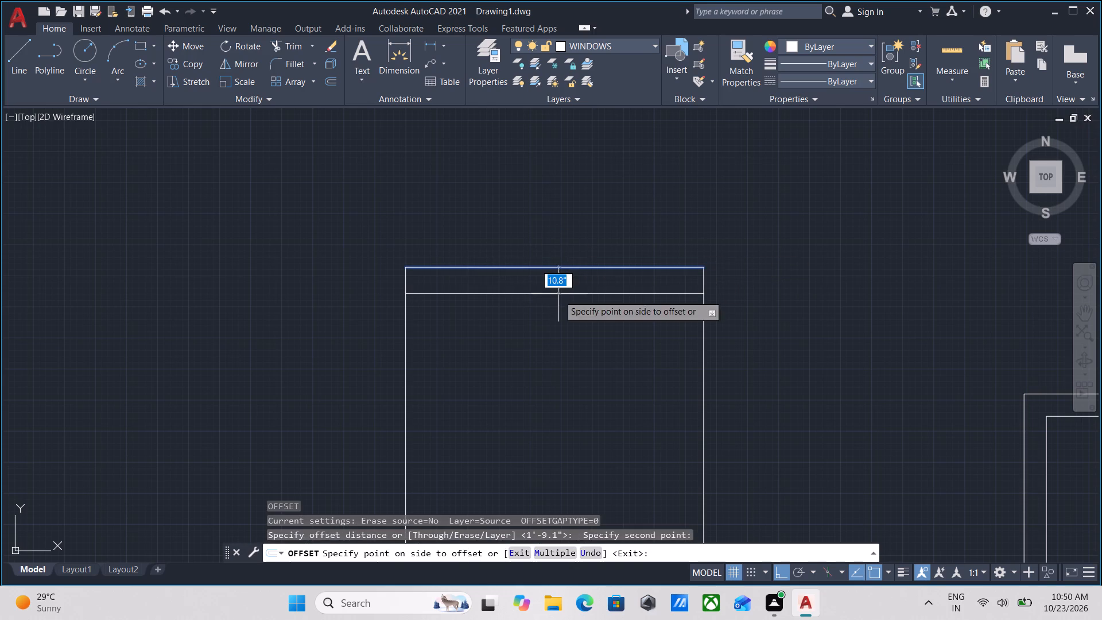
key(6)
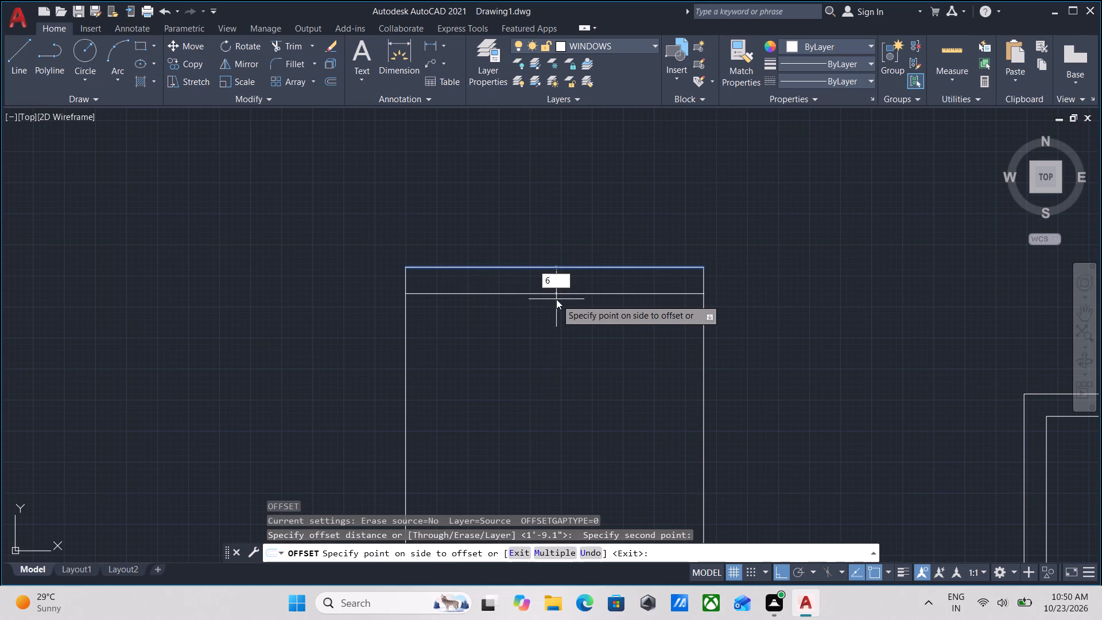
key(shift+quotedbl)
key(Return)
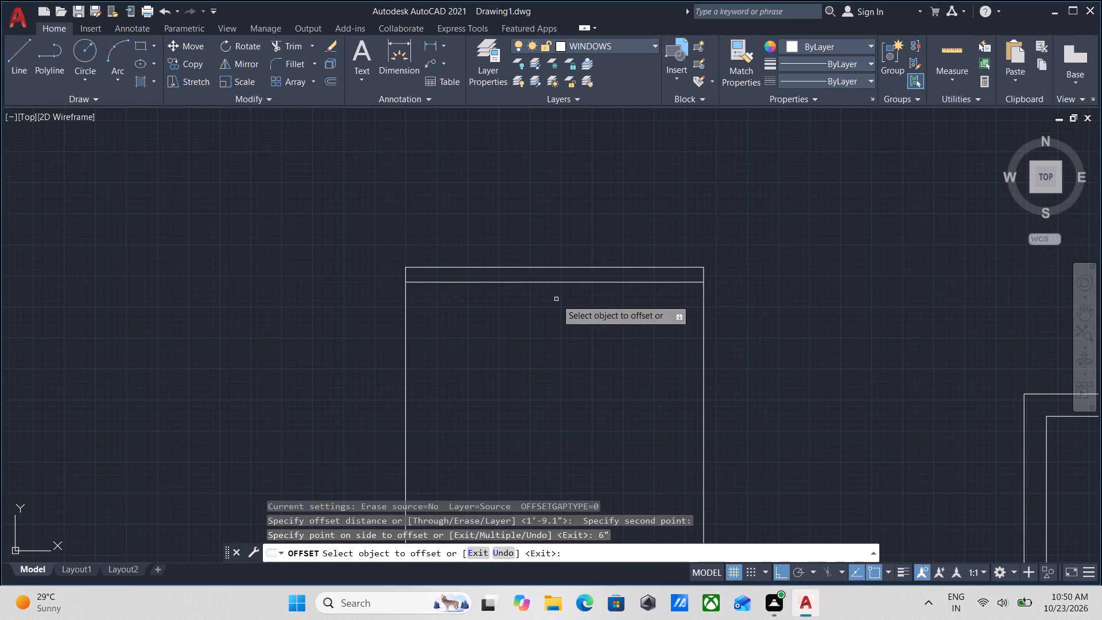
Offset the new room's outer east wall line 6" inward.
click(706, 375)
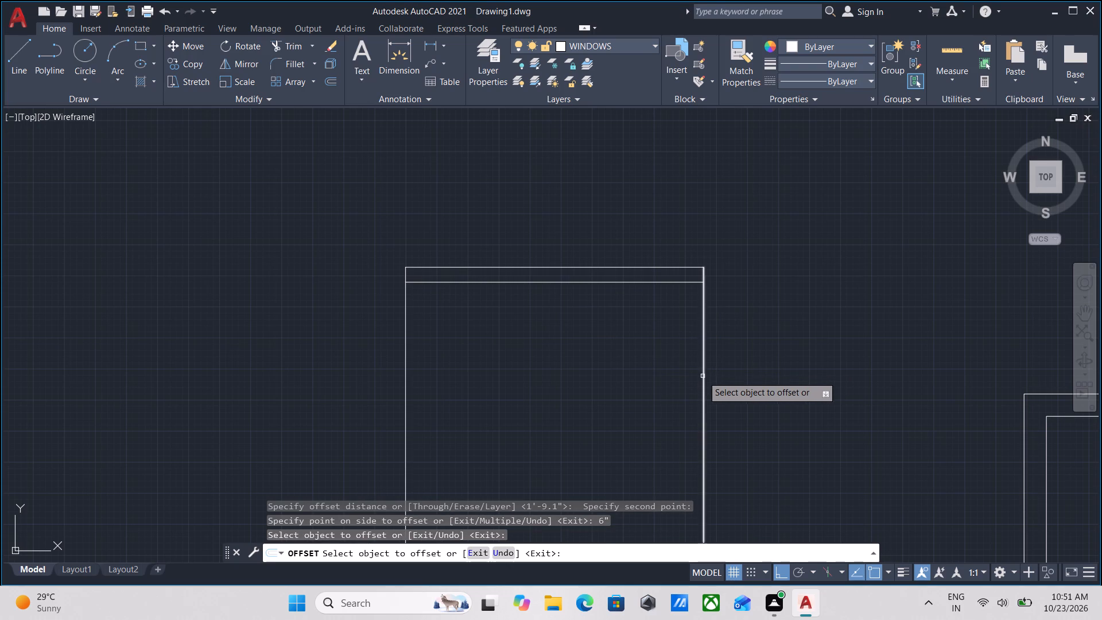
click(703, 376)
key(6)
key(shift+quotedbl)
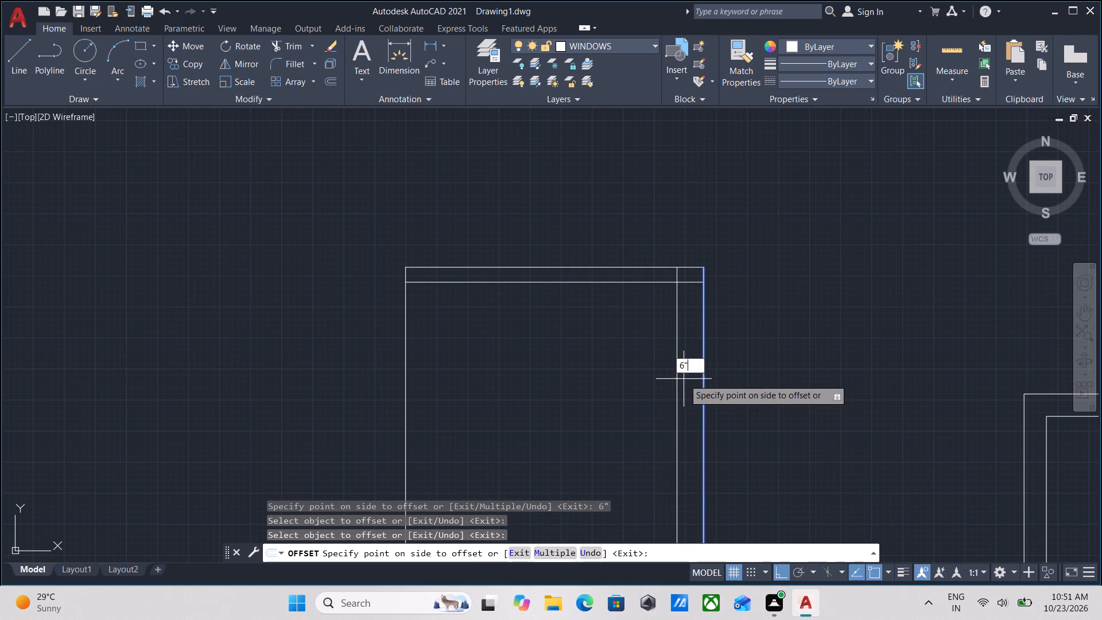
key(Return)
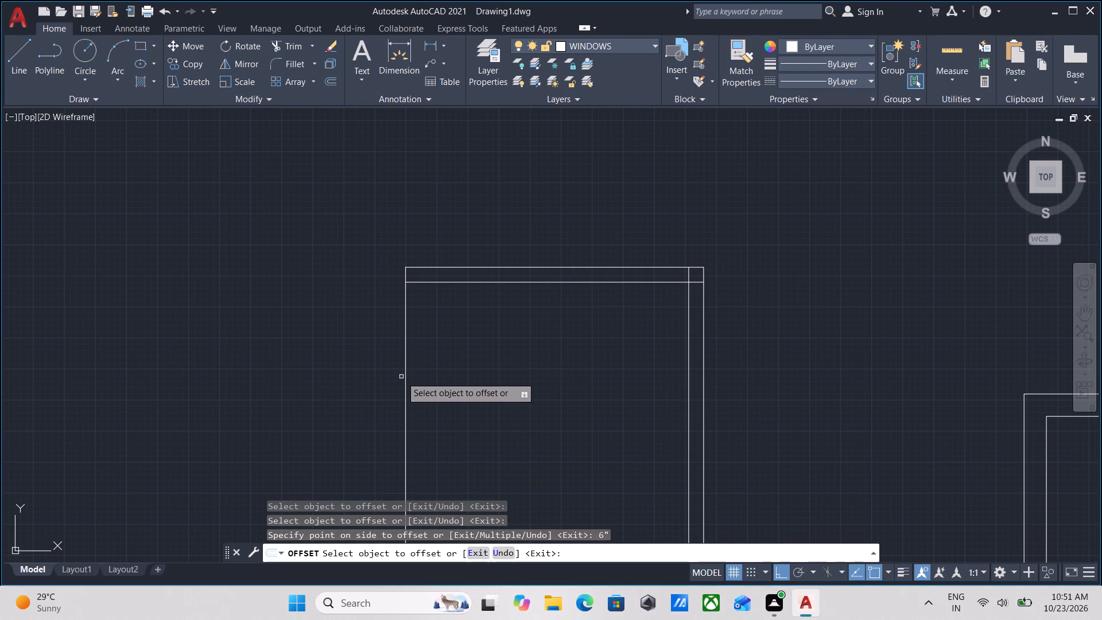
Offset the new room's outer west wall line 6" inward and finish offsetting.
click(405, 377)
key(6)
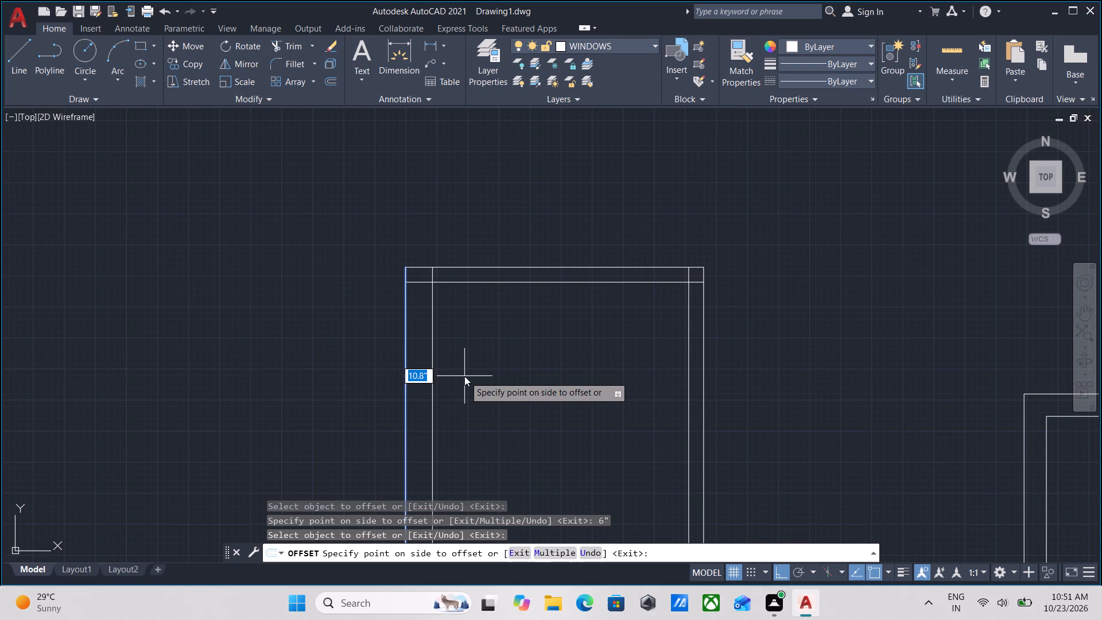
key(shift+quotedbl)
key(Return)
scroll(471, 373, down, 2)
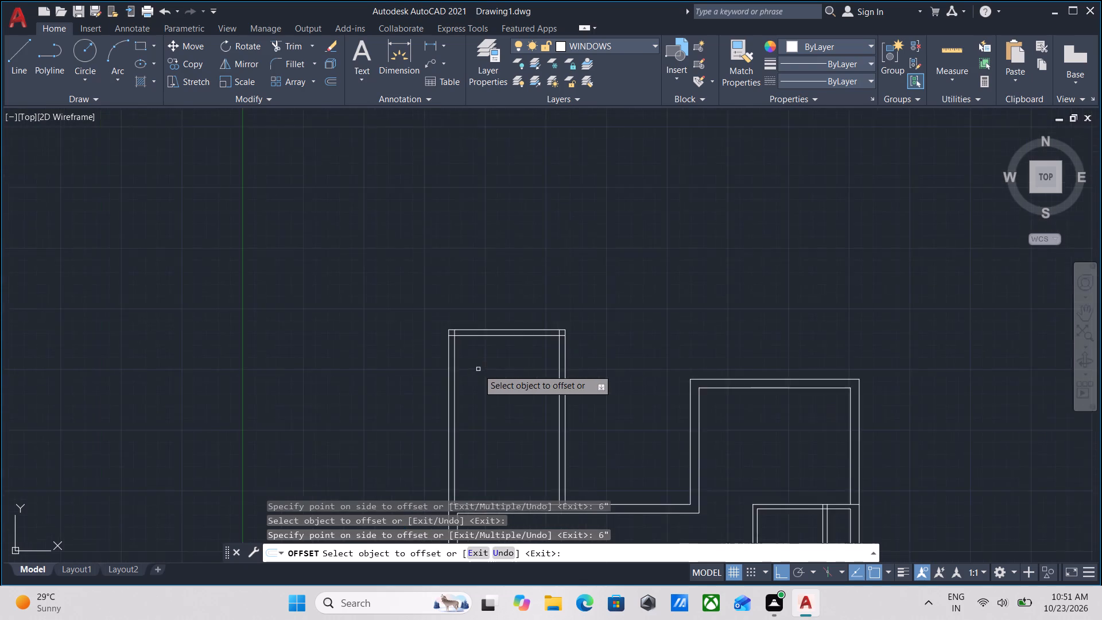
middle_drag(478, 369, 485, 286)
scroll(550, 293, up, 2)
middle_drag(669, 243, 645, 321)
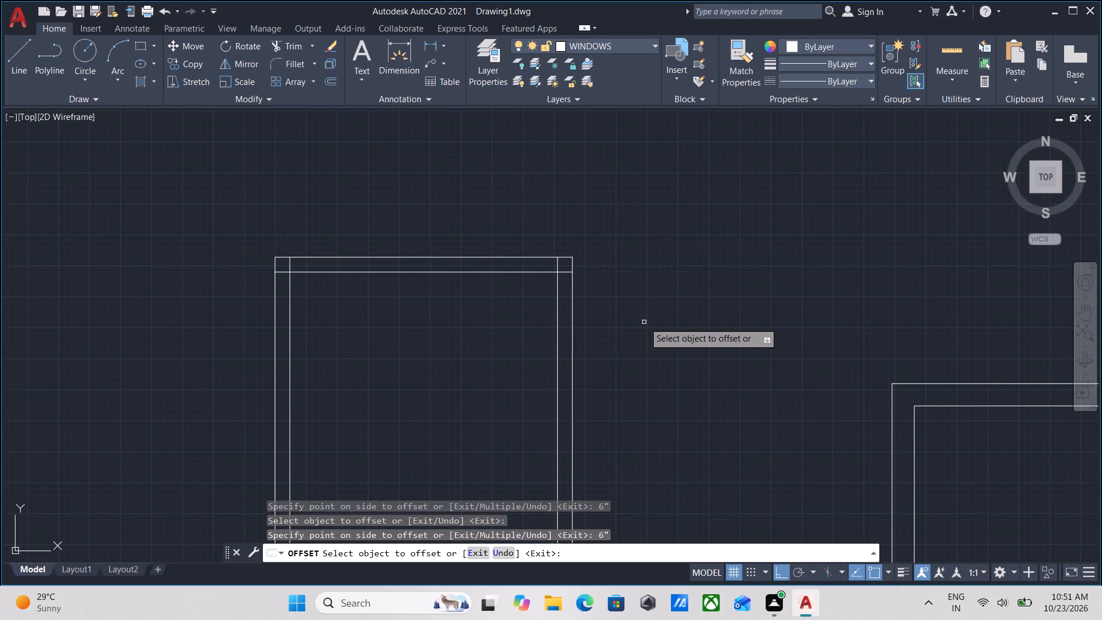
key(Escape)
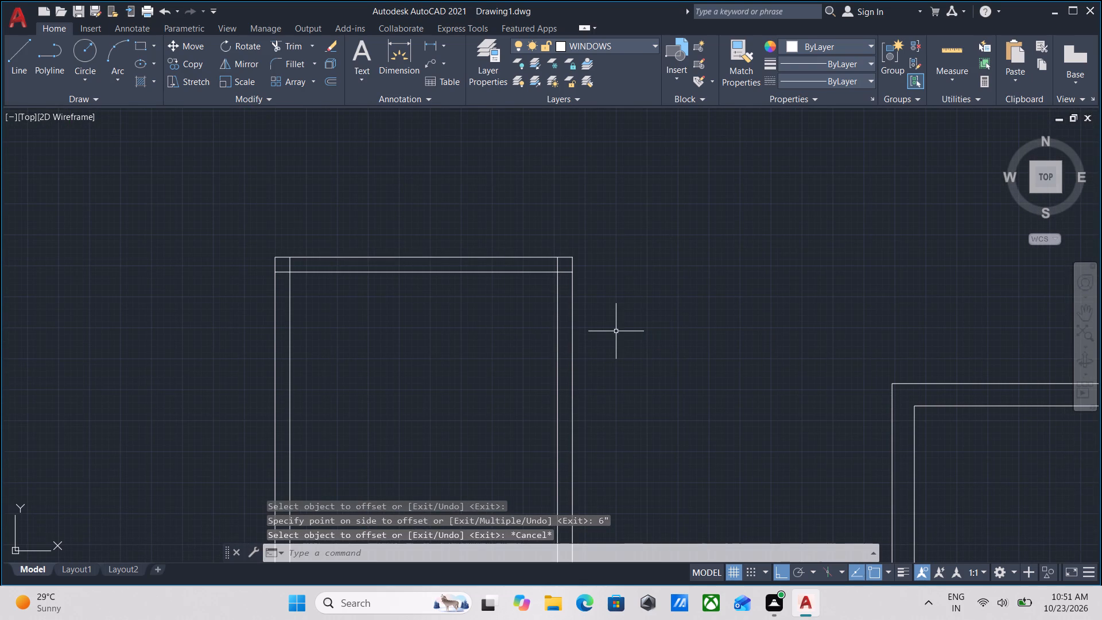
Trim the inner wall lines that overrun each other at the new room's northeast corner.
text(TR)
key(Return)
scroll(583, 304, up, 3)
click(523, 225)
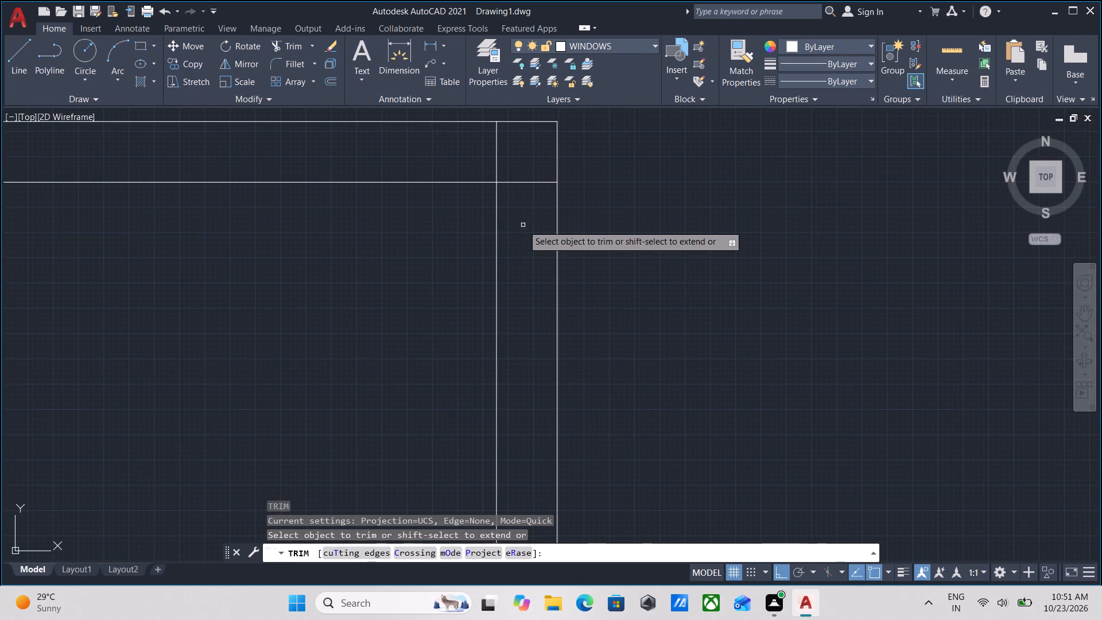
click(525, 147)
click(513, 154)
click(437, 161)
Trim the inner wall lines that overrun each other at the new room's northwest corner.
scroll(437, 161, down, 3)
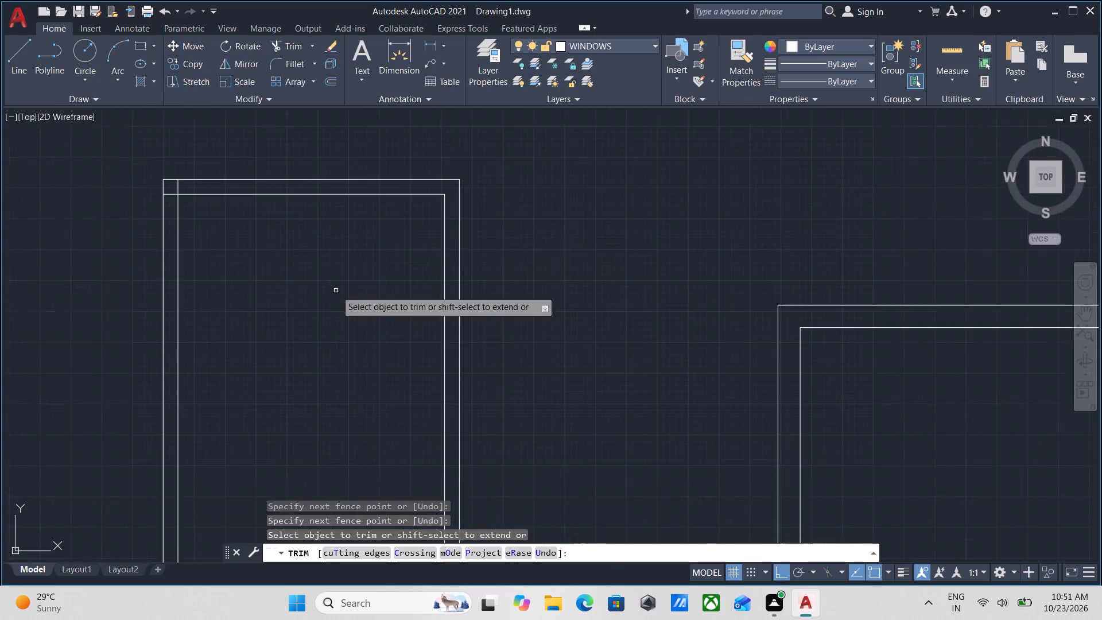
middle_drag(336, 290, 478, 308)
scroll(292, 206, up, 3)
click(412, 204)
click(357, 213)
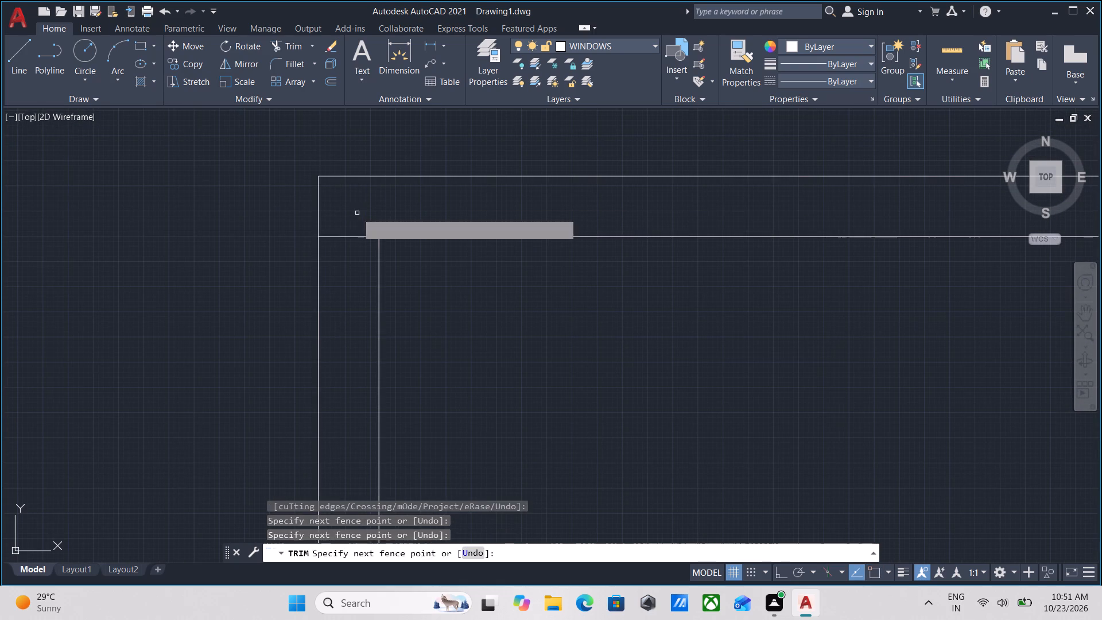
click(339, 227)
click(337, 298)
key(Escape)
Measure the horizontal gap between the northwest room's outer east wall and the facing wall of the northeast room with a linear dimension.
scroll(395, 271, down, 3)
middle_drag(395, 271, 394, 168)
scroll(519, 285, down, 2)
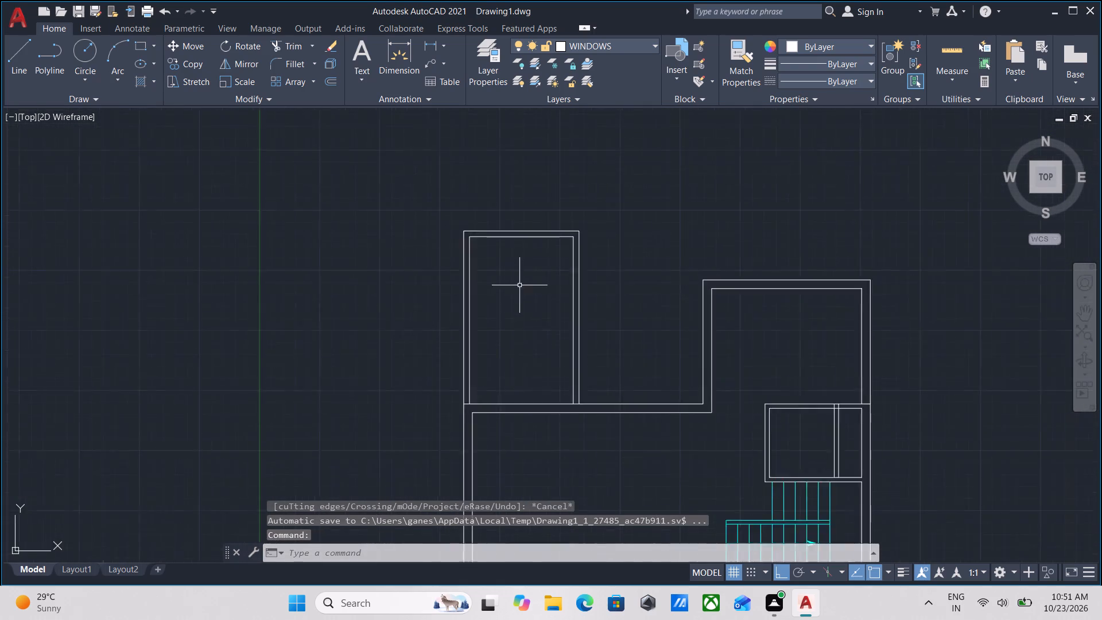
middle_drag(519, 285, 503, 178)
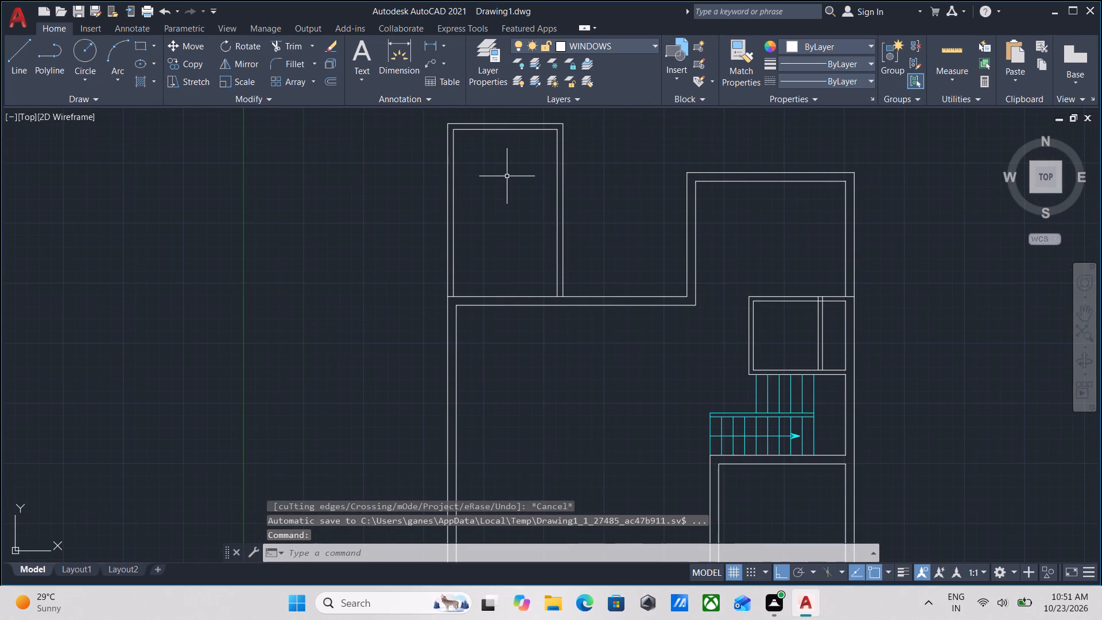
middle_drag(696, 182, 546, 271)
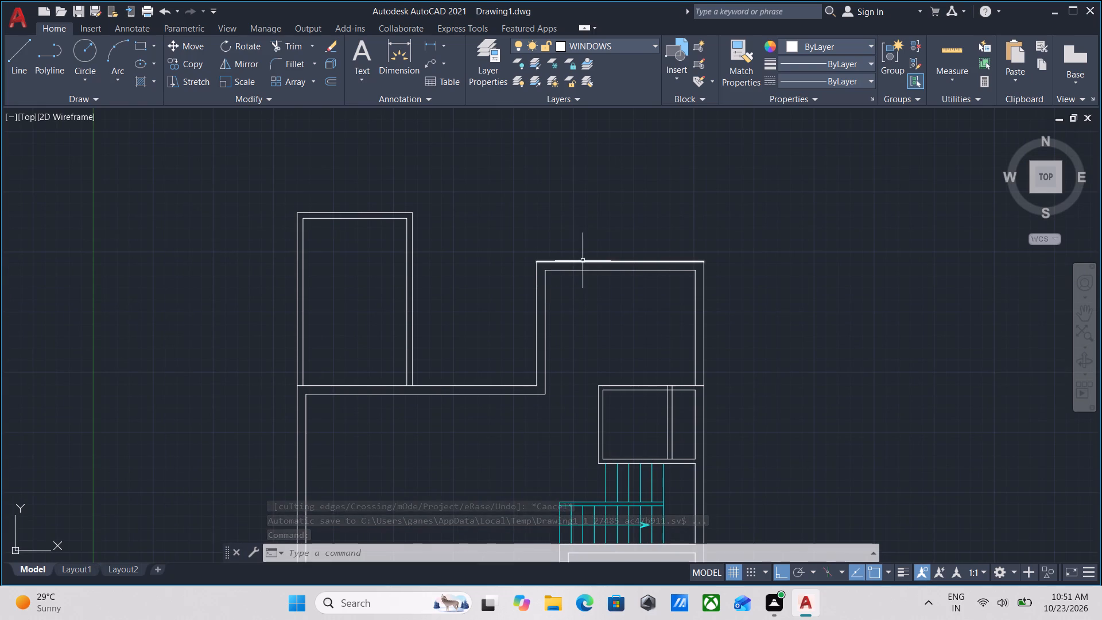
middle_drag(429, 323, 445, 368)
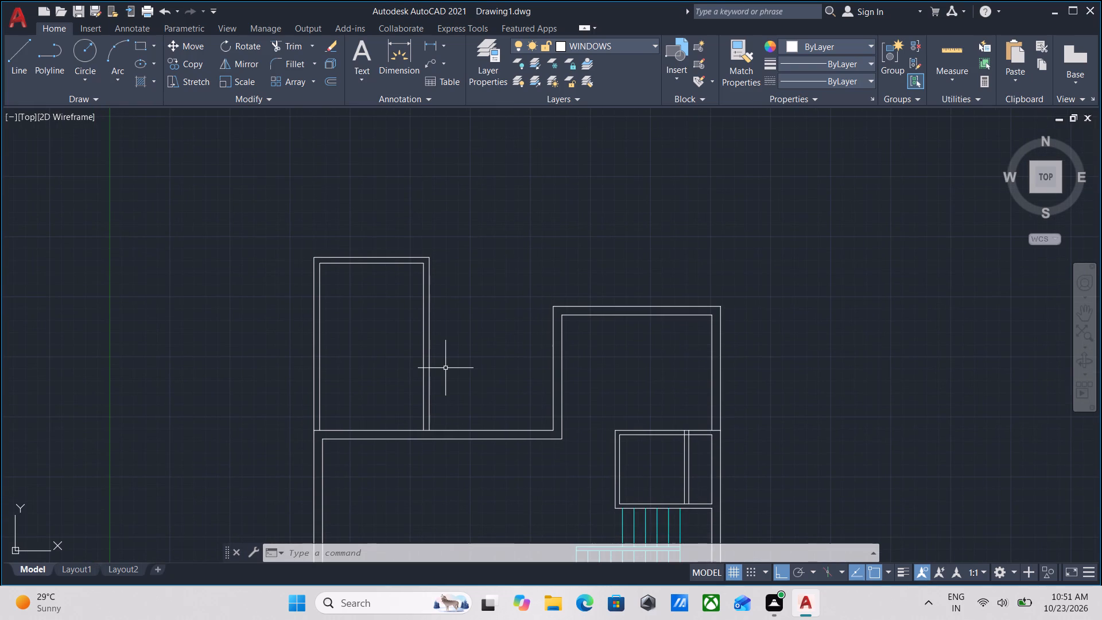
key(d)
text(LI)
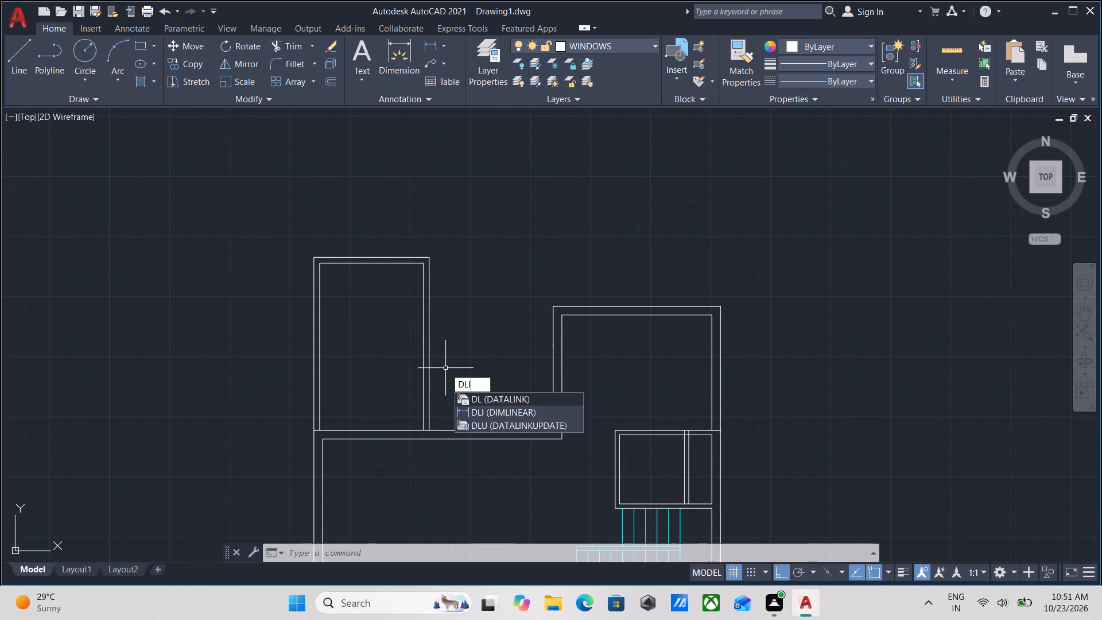
key(Return)
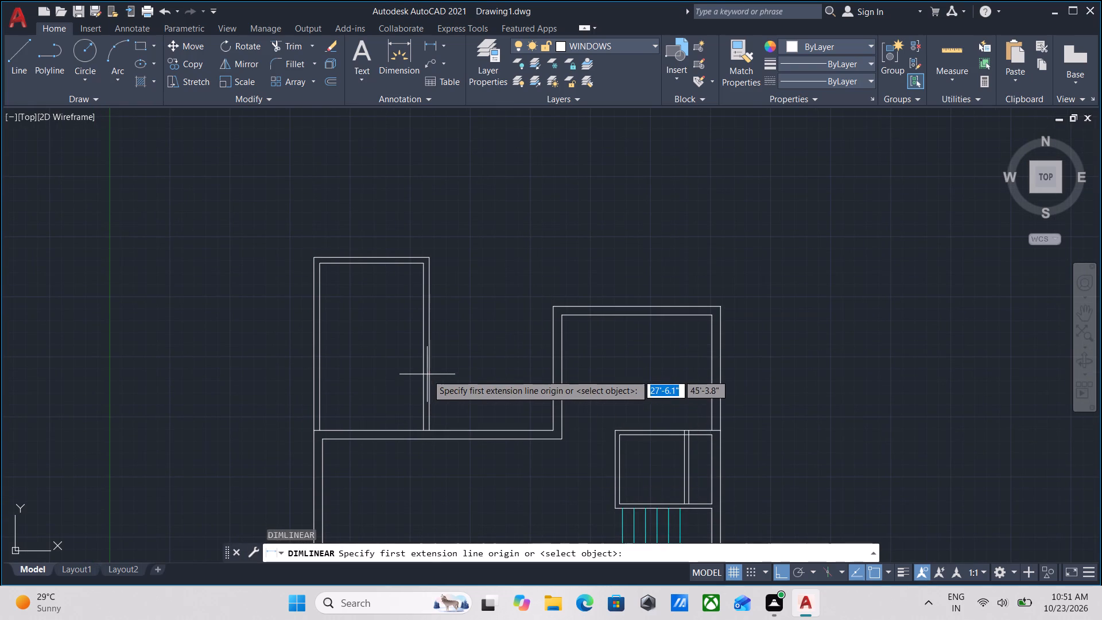
scroll(431, 374, up, 1)
click(428, 374)
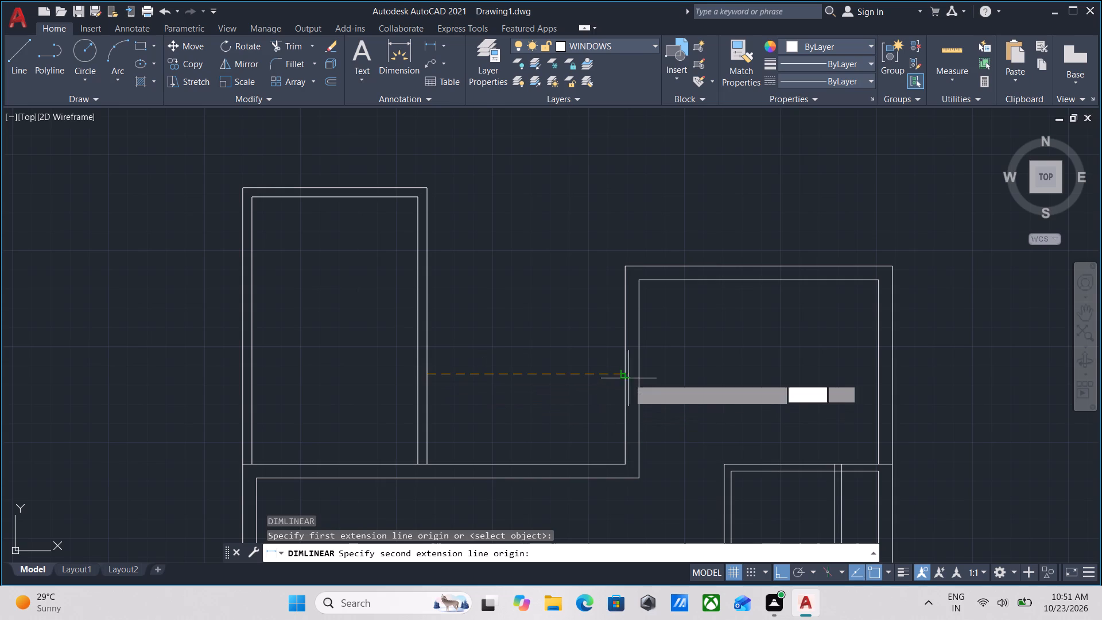
click(624, 375)
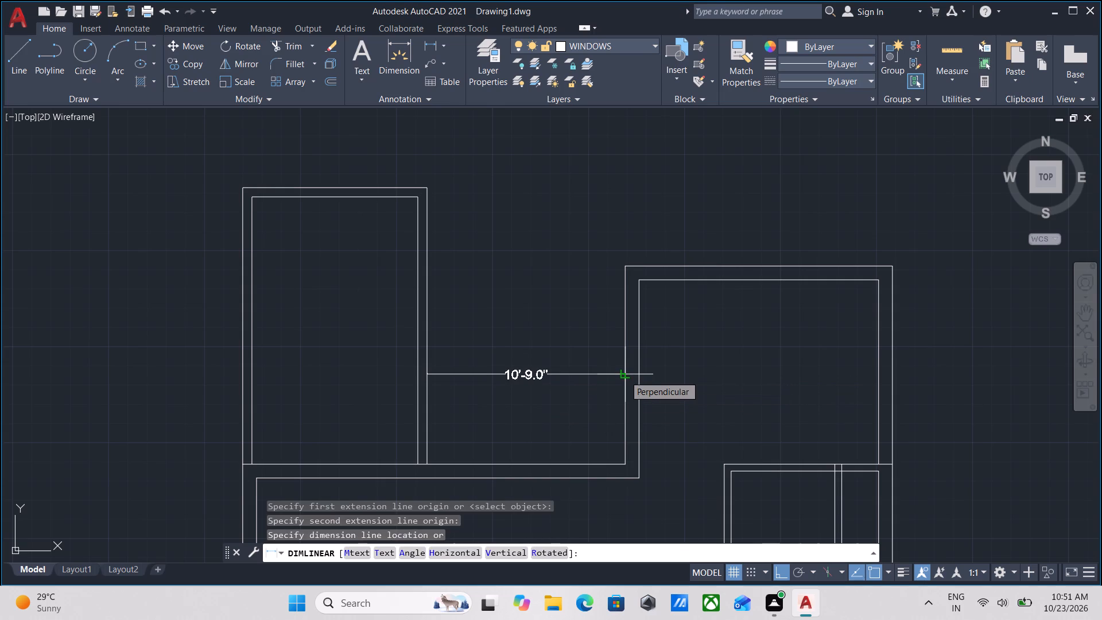
key(Escape)
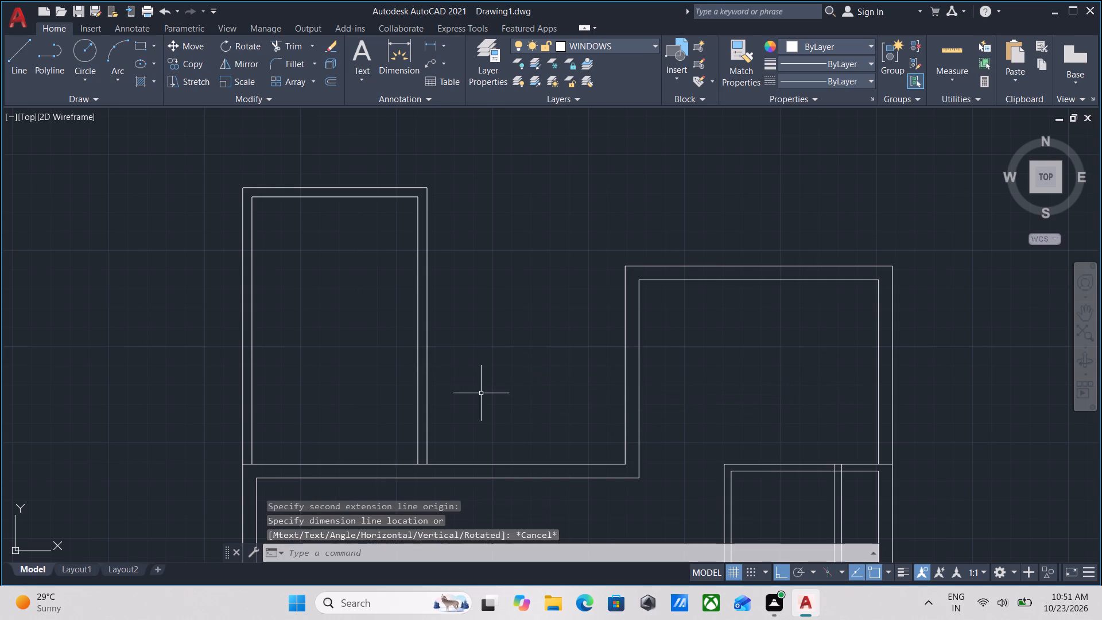
Measure the northwest room's overall width between its outer west and east wall lines with a linear dimension.
middle_drag(478, 392, 561, 382)
middle_drag(405, 396, 450, 406)
text(DLI)
key(Return)
scroll(373, 400, up, 2)
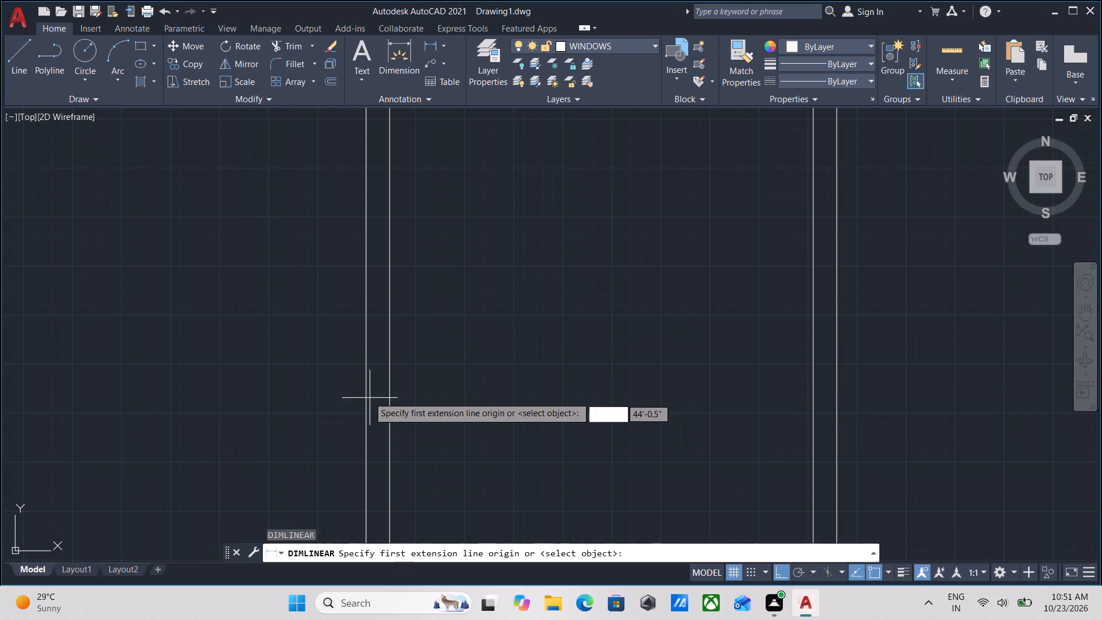
click(367, 393)
click(835, 395)
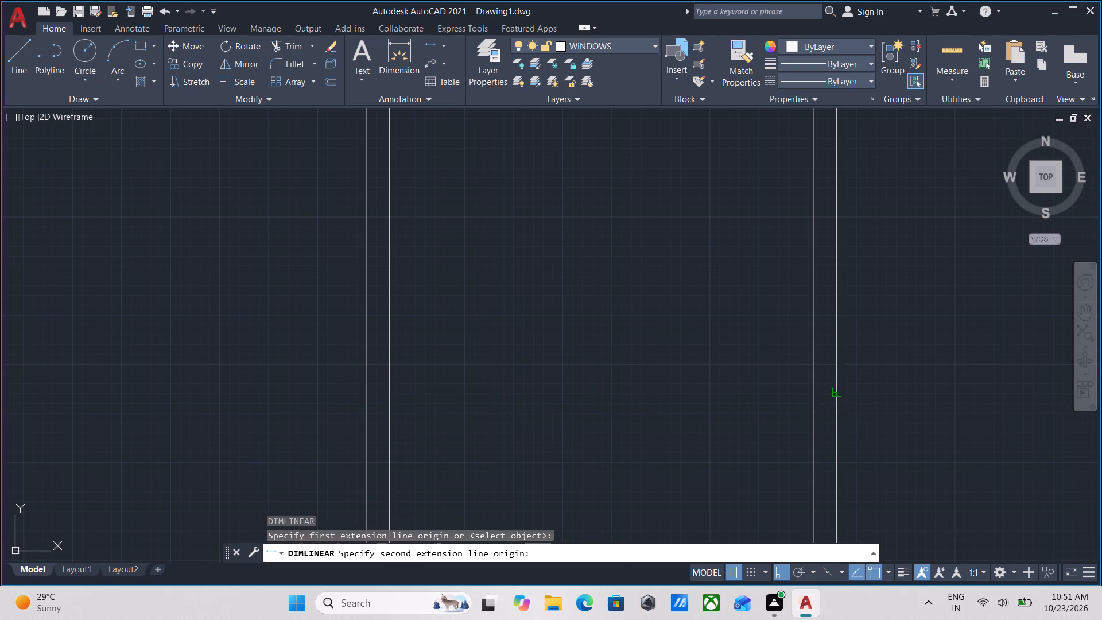
scroll(835, 395, down, 1)
middle_drag(835, 395, 773, 363)
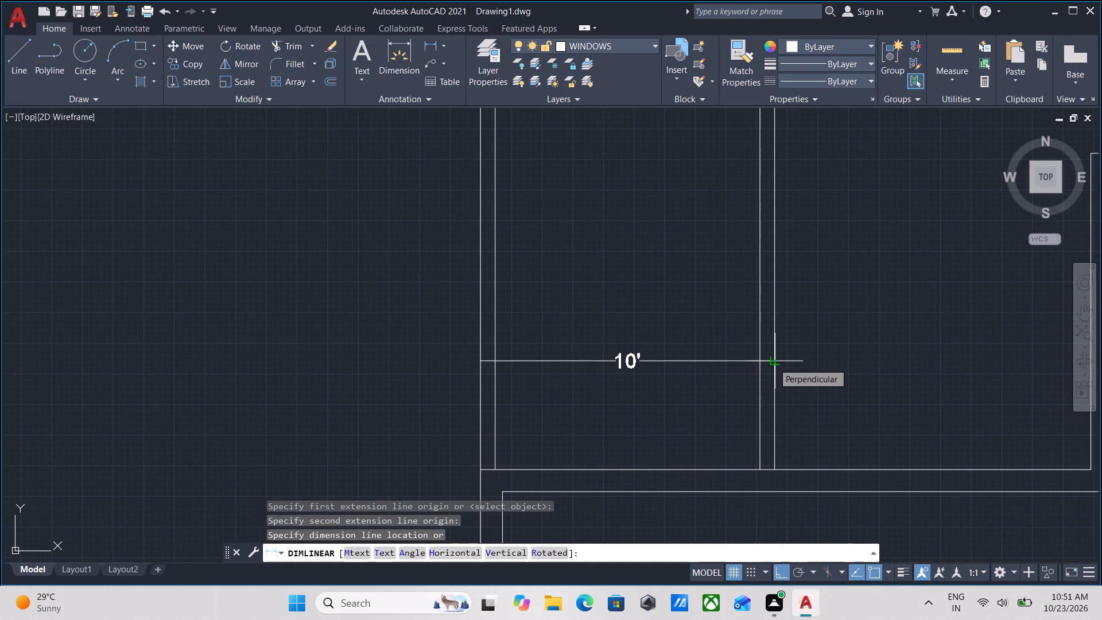
key(Escape)
Erase the northwest room's three inner wall lines on the east, north and west sides.
click(765, 369)
click(719, 354)
scroll(654, 354, down, 1)
middle_drag(654, 354, 623, 503)
scroll(576, 288, up, 1)
drag(606, 362, 604, 357)
click(574, 311)
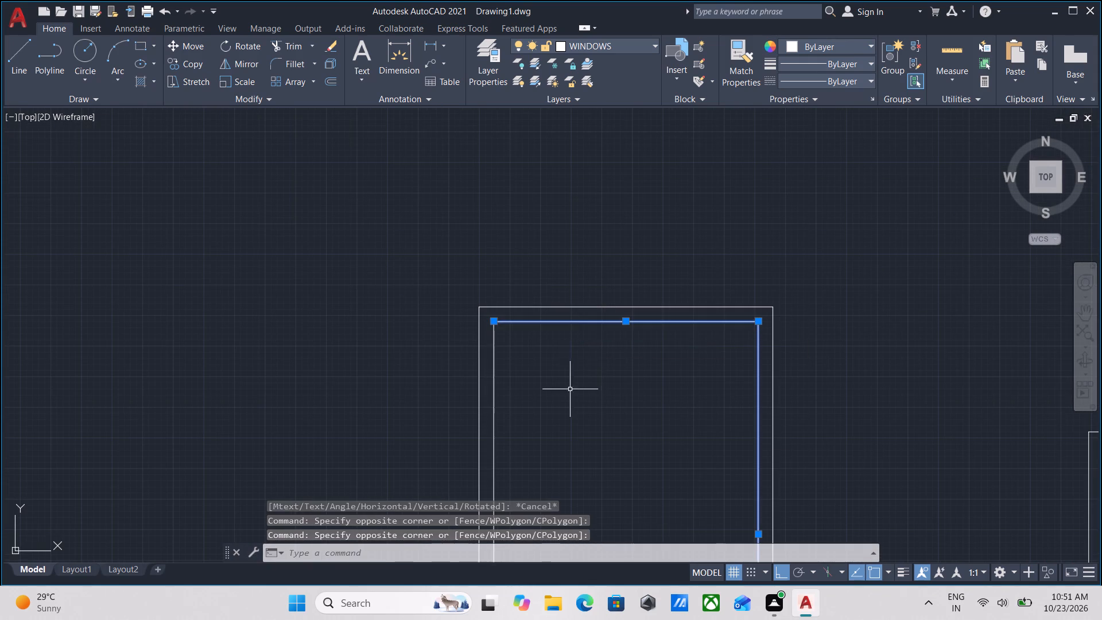
middle_drag(572, 389, 623, 239)
click(570, 322)
click(533, 294)
right_click(617, 287)
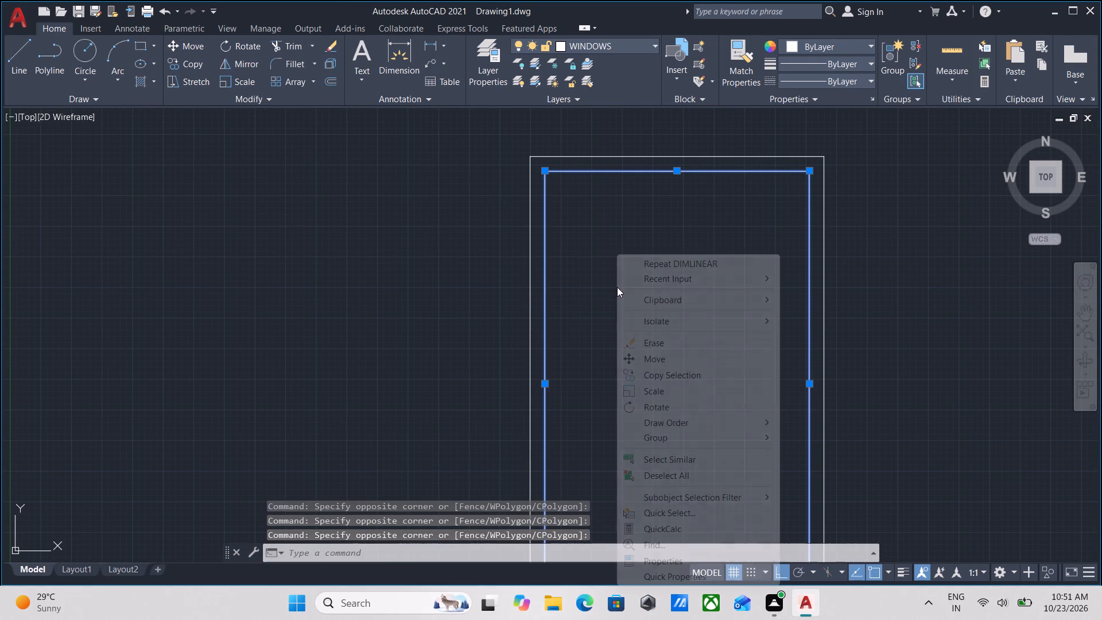
click(669, 338)
Offset the northwest room's remaining east wall line 6" outward.
middle_drag(788, 328, 627, 321)
click(715, 336)
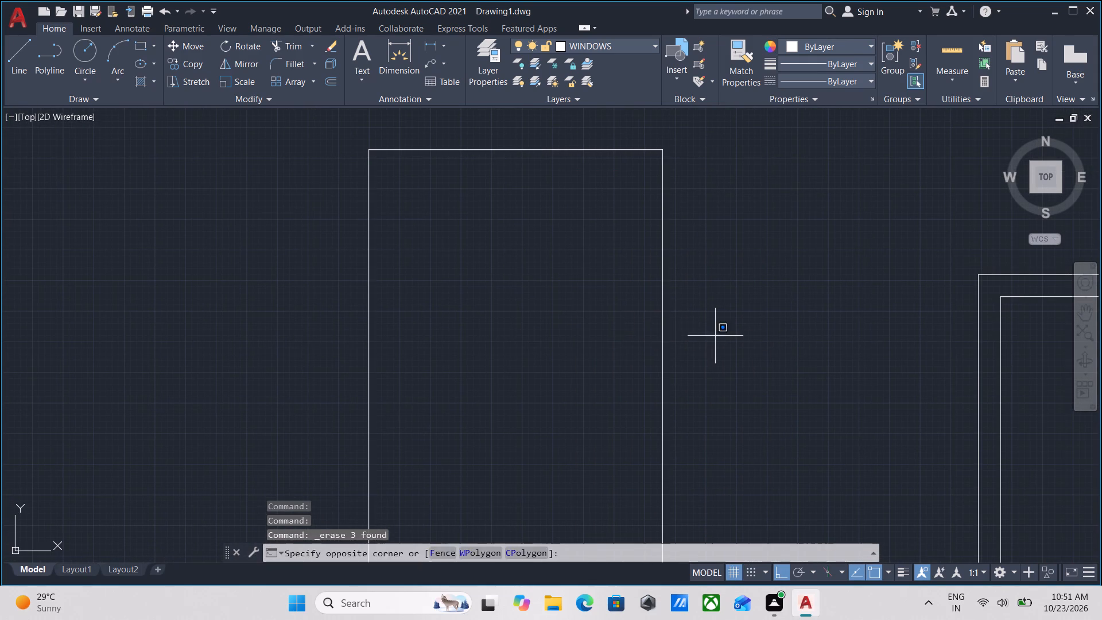
click(594, 304)
key(o)
key(Return)
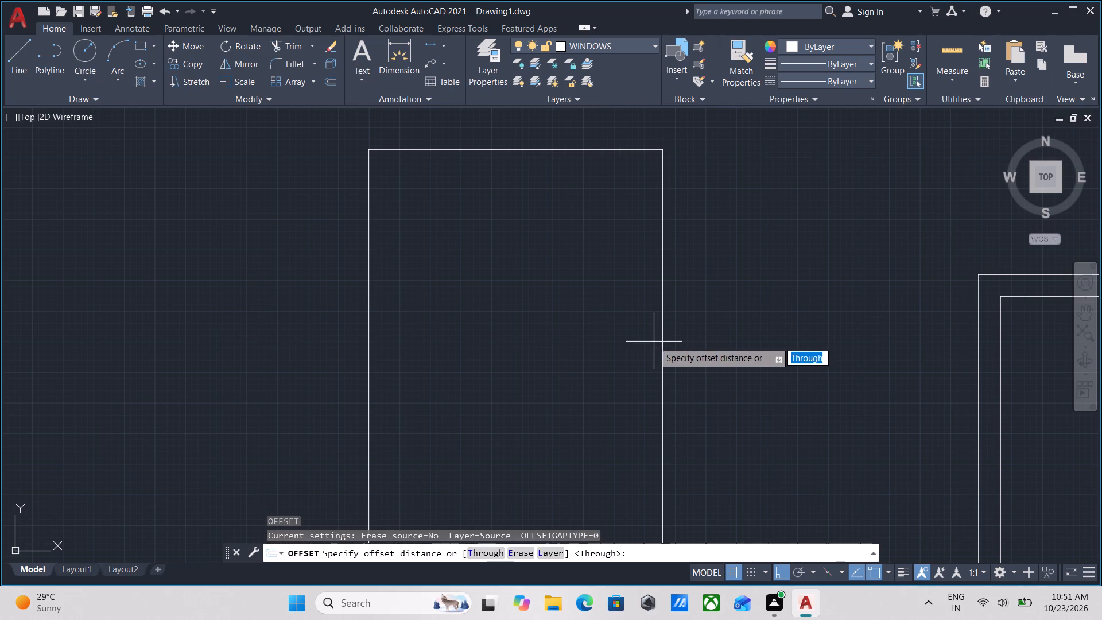
click(659, 345)
click(682, 345)
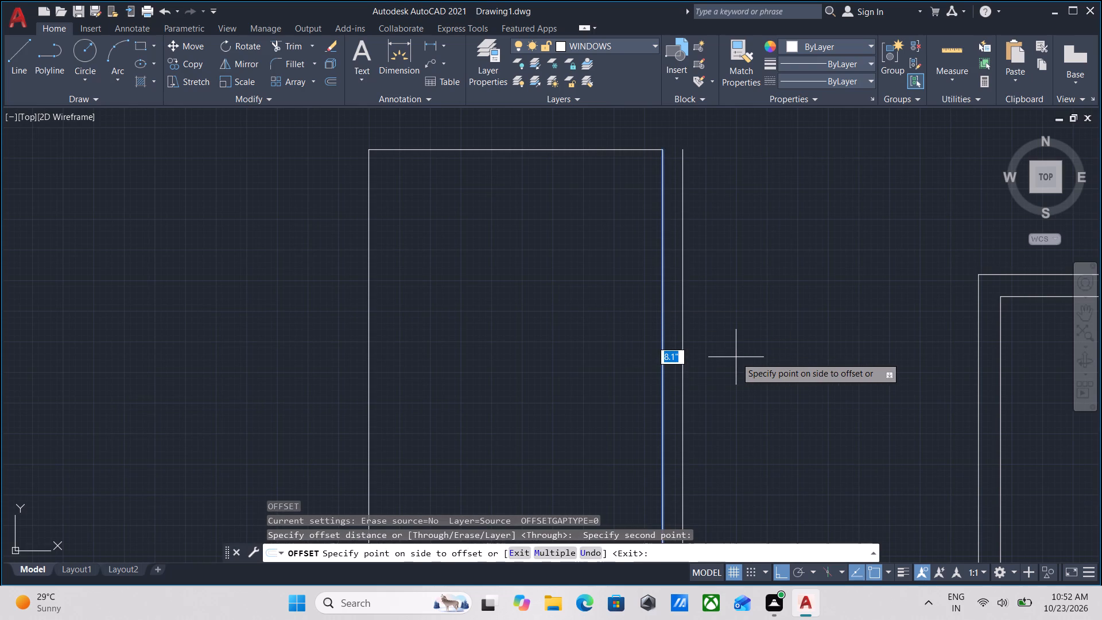
key(6)
key(shift+quotedbl)
key(Return)
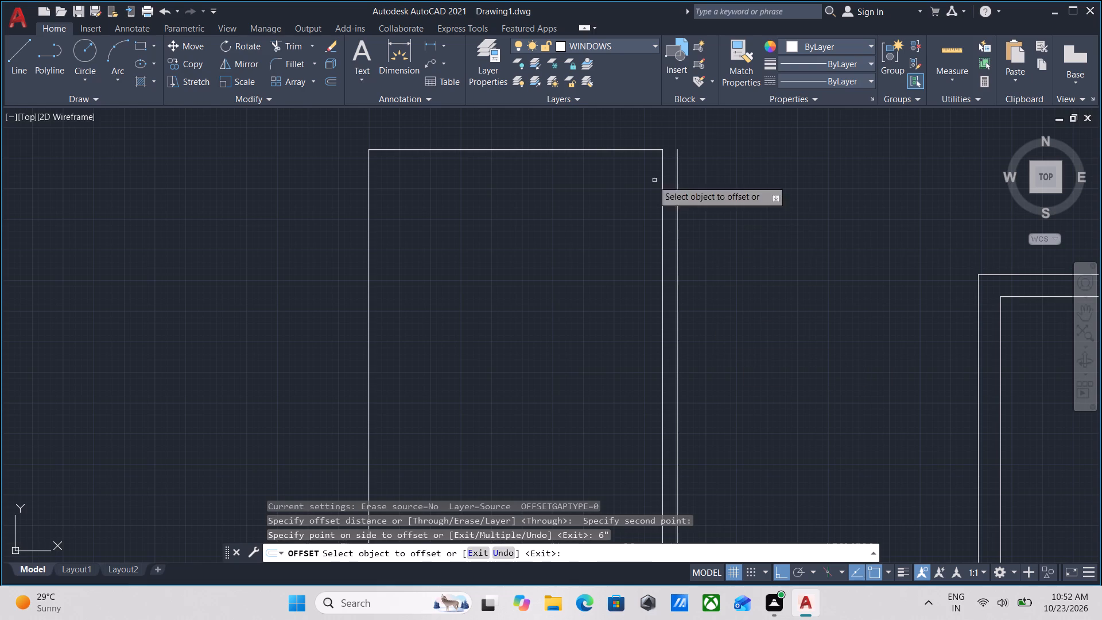
Offset the northwest room's north wall line 6" outward.
click(596, 152)
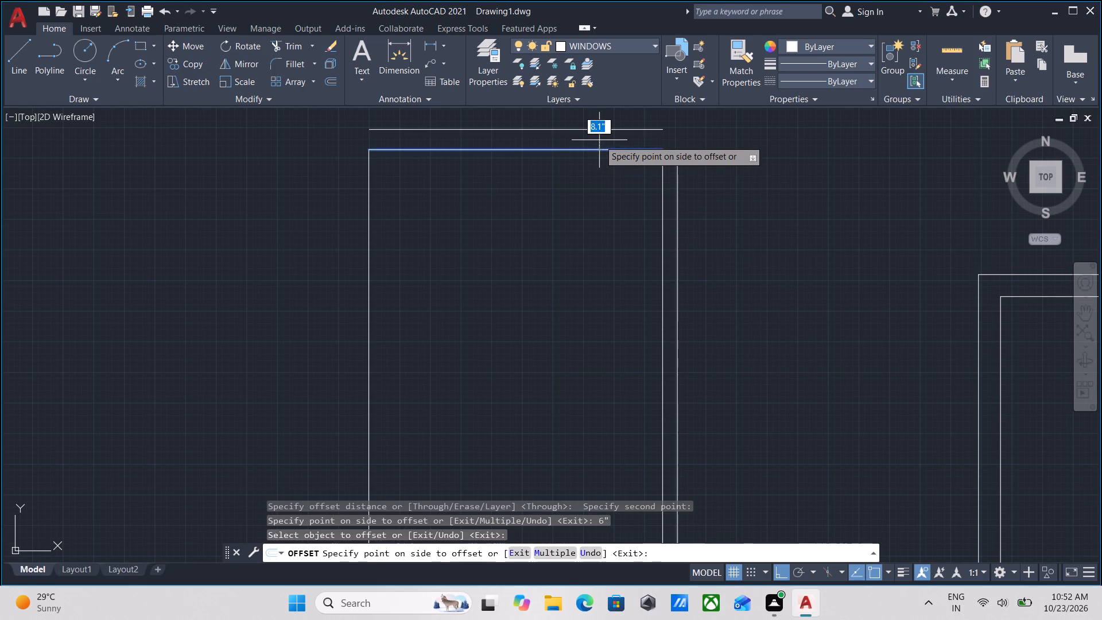
middle_drag(599, 140, 599, 237)
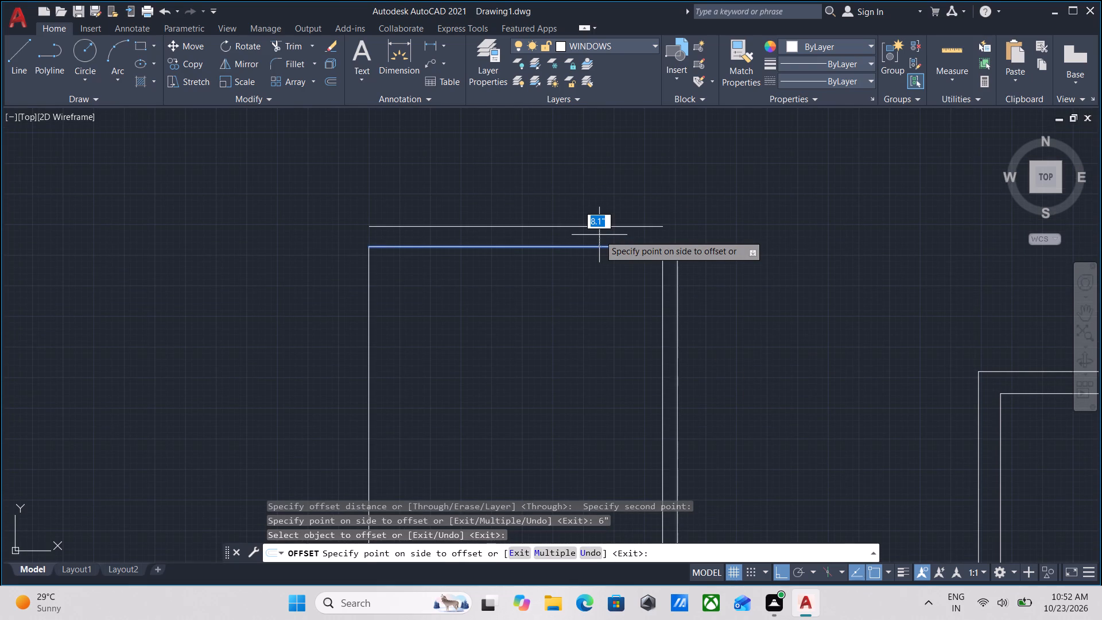
key(6)
key(shift+quotedbl)
key(Return)
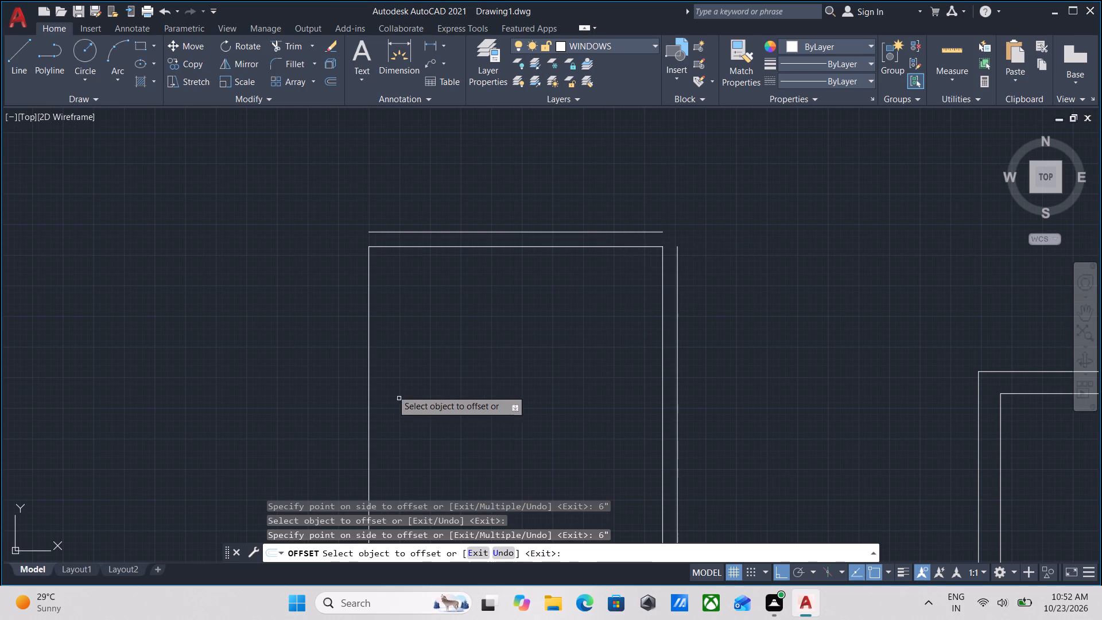
Offset the northwest room's west wall line 6" outward and finish offsetting.
click(371, 365)
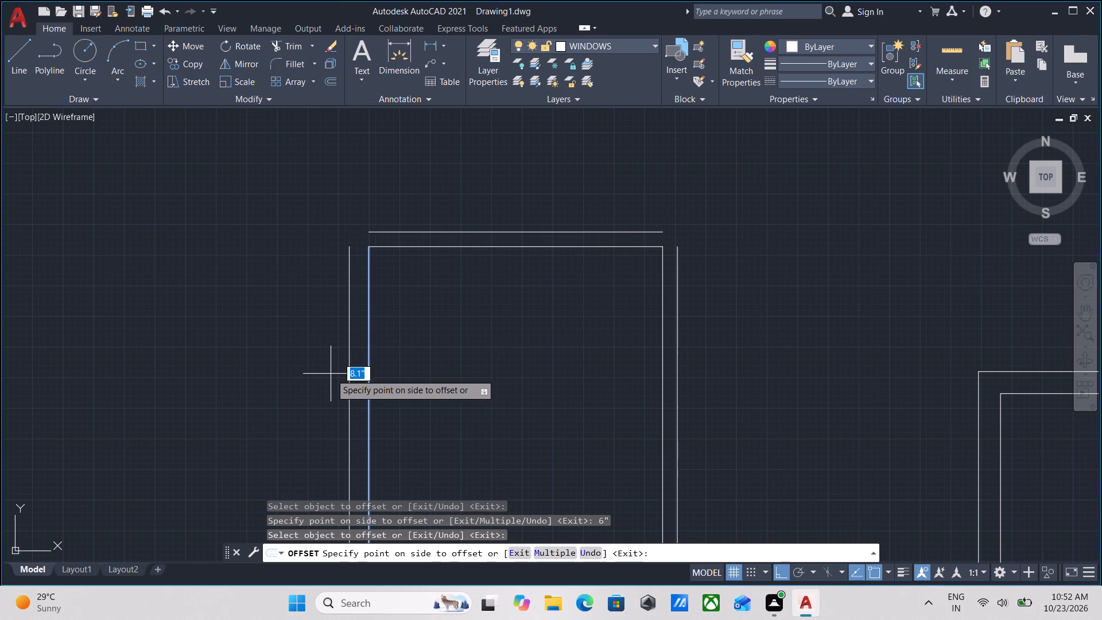
key(6)
key(shift+quotedbl)
key(Return)
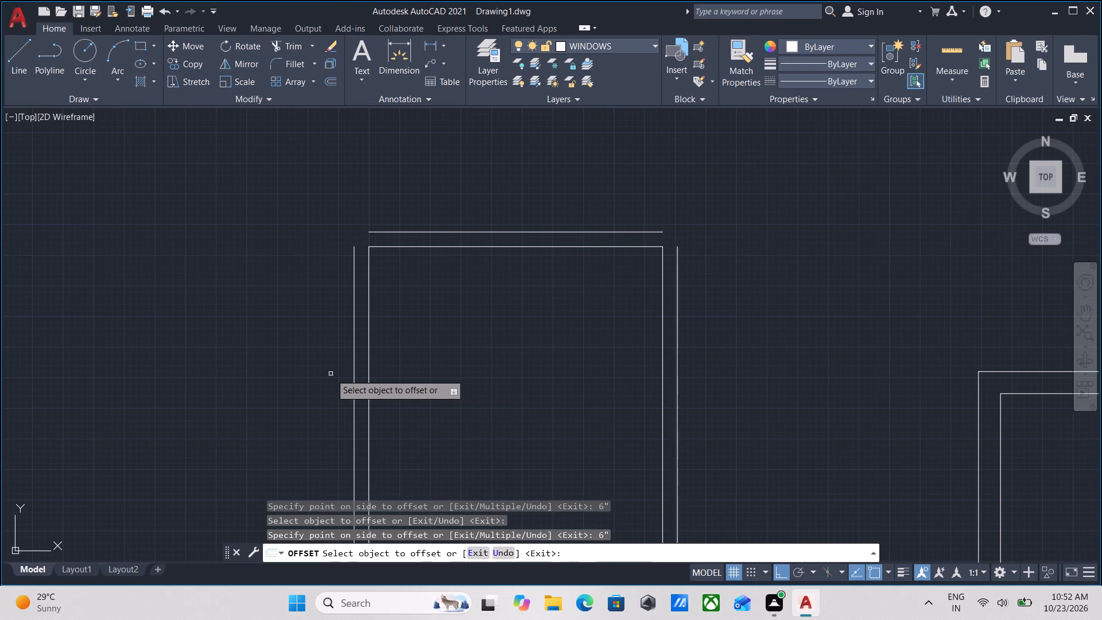
key(Escape)
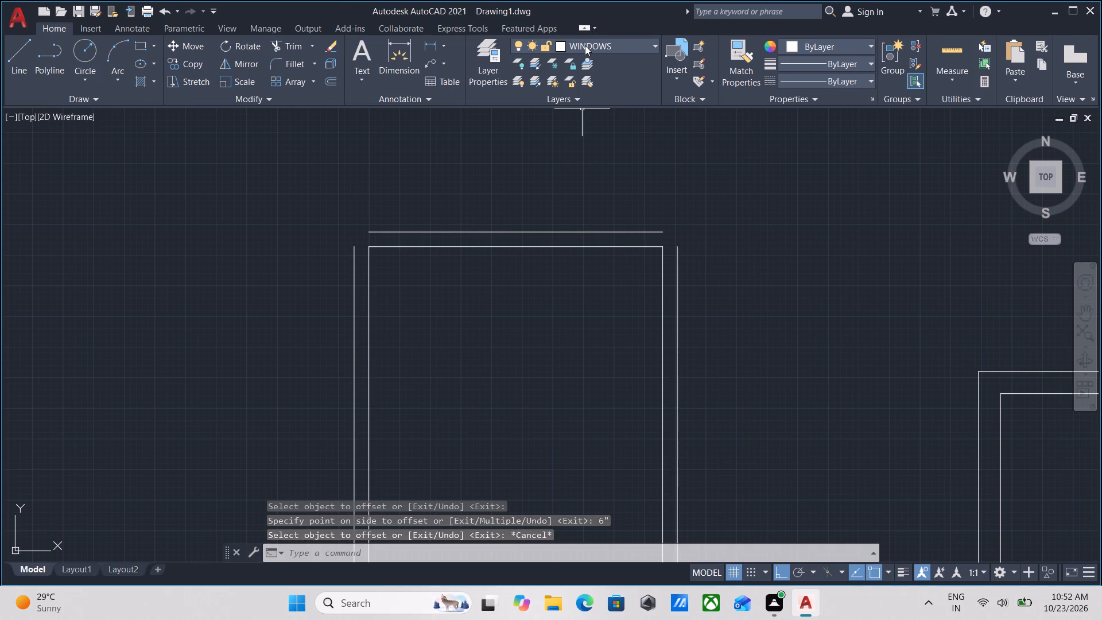
Fillet the new outer north and east wall lines into a closed corner at the room's northeast.
key(f)
key(Return)
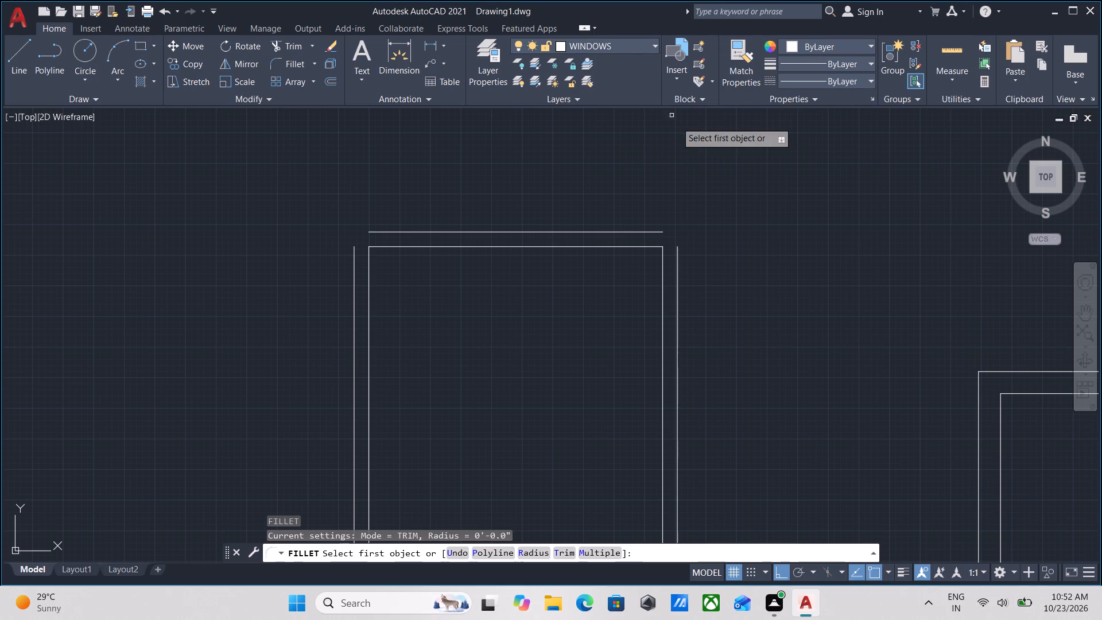
click(623, 232)
click(677, 276)
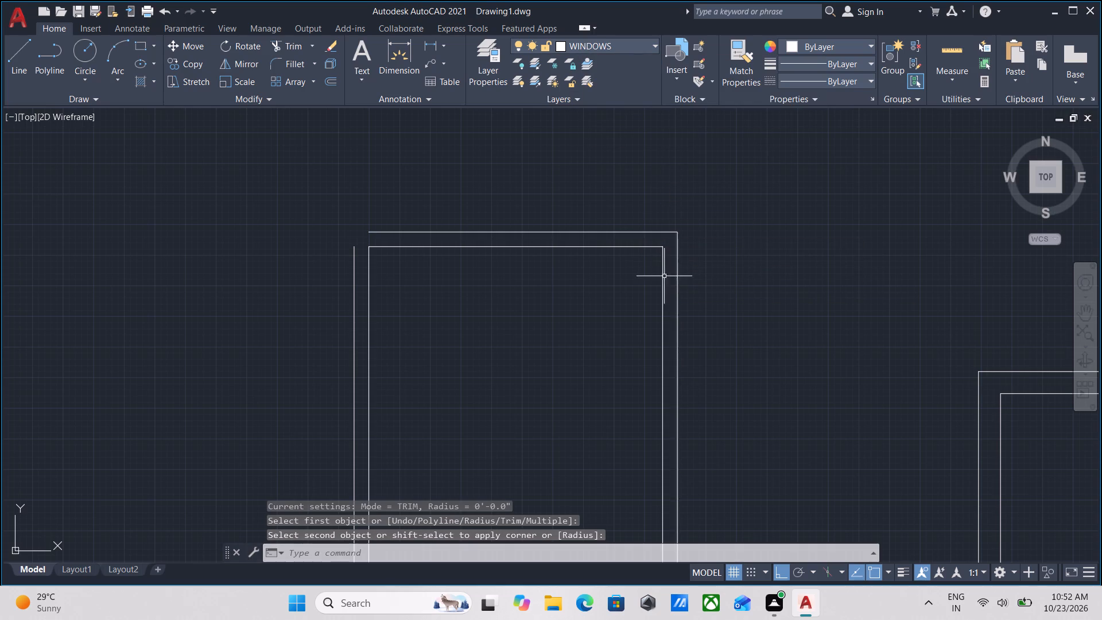
Fillet the new outer north and west wall lines into a closed corner at the room's northwest.
key(f)
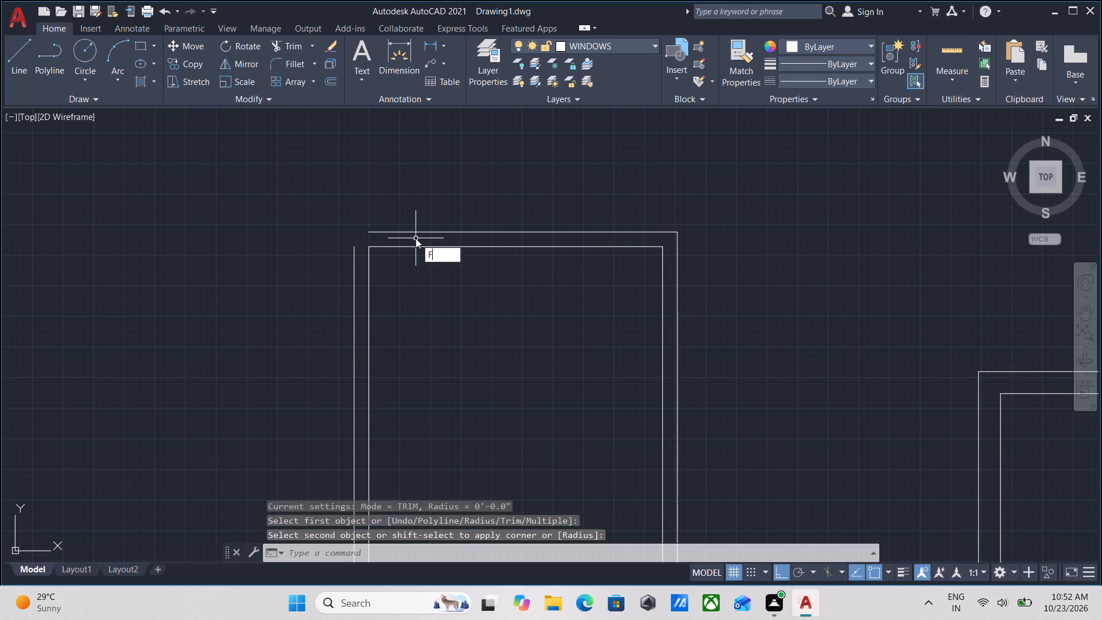
key(Return)
click(382, 232)
click(353, 260)
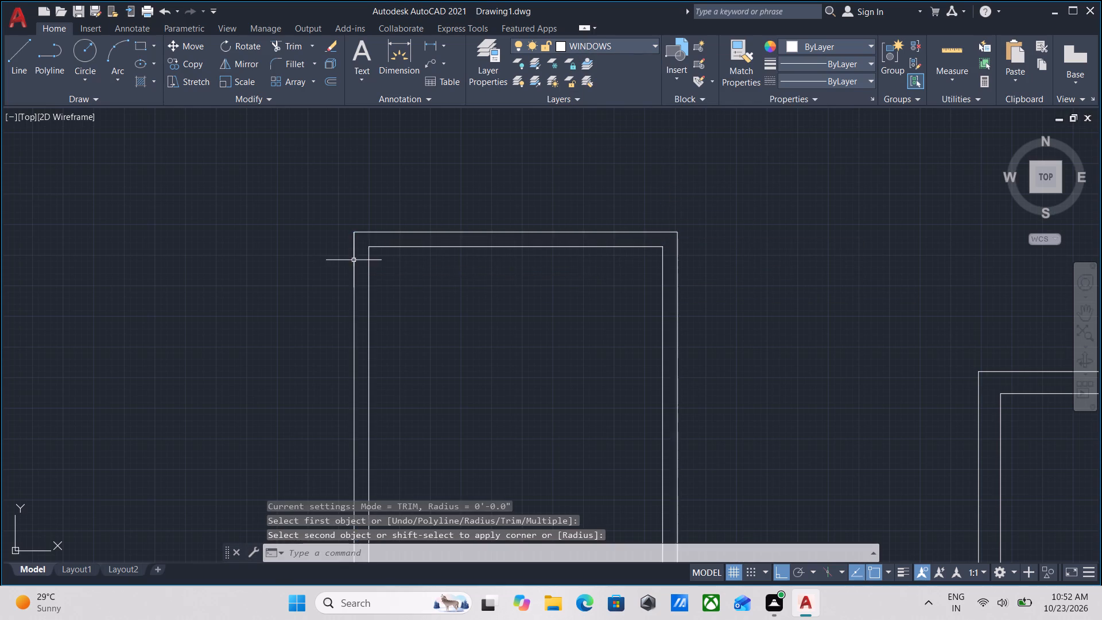
Examine where the northwest room's walls meet the main building's walls, especially at the room's southwest corner.
scroll(474, 277, down, 2)
middle_drag(475, 250, 472, 175)
middle_click(481, 338)
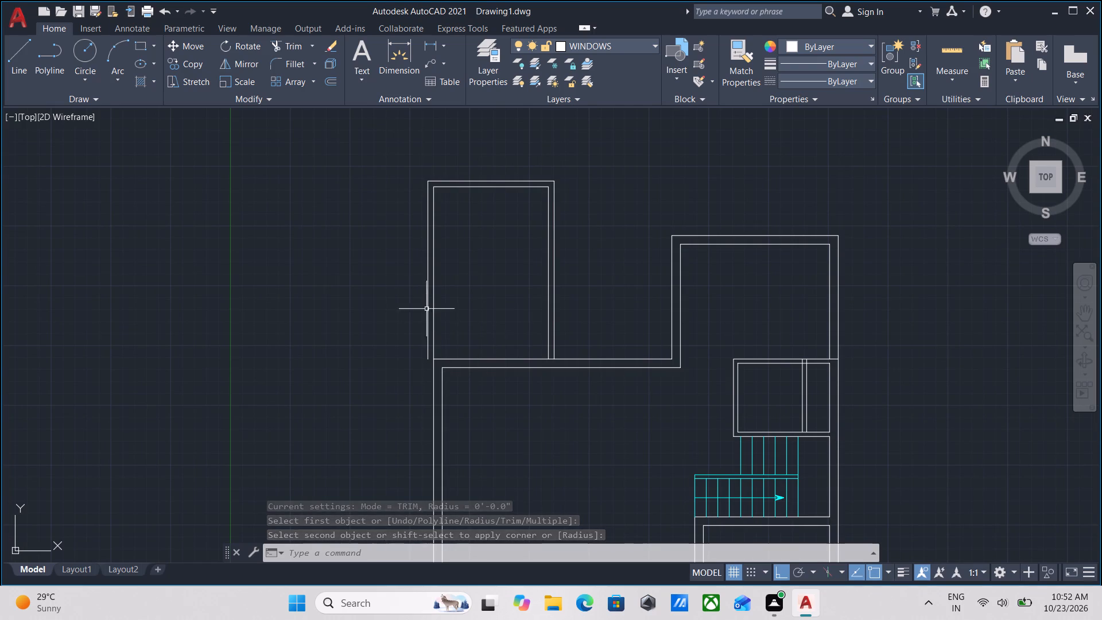
scroll(426, 288, up, 1)
middle_drag(428, 286, 453, 281)
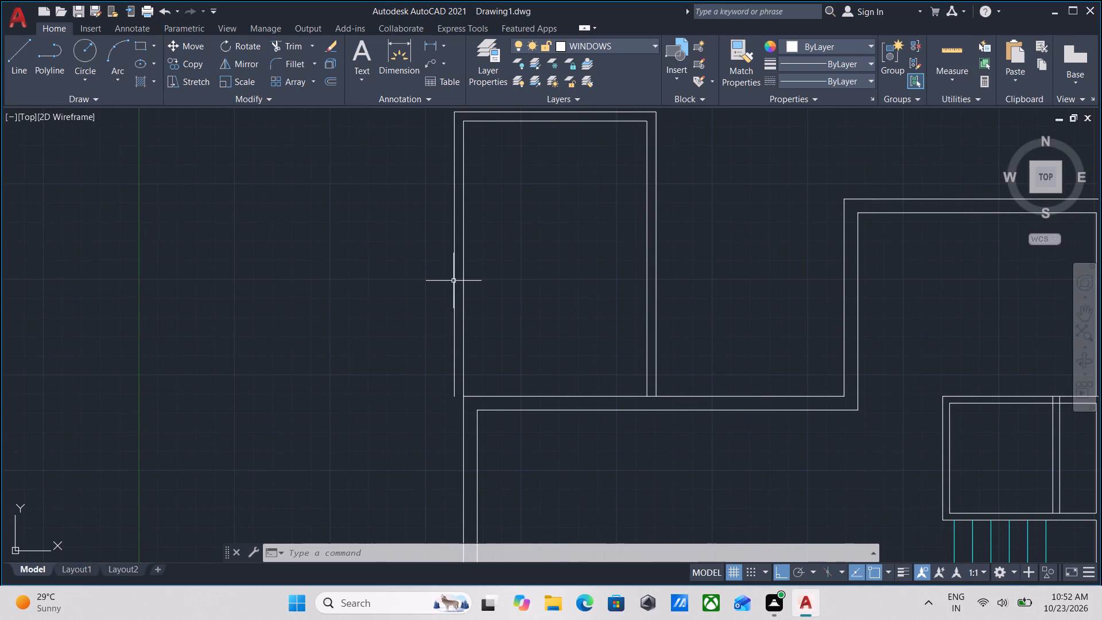
middle_drag(475, 342, 504, 330)
scroll(516, 327, down, 1)
middle_drag(516, 327, 502, 345)
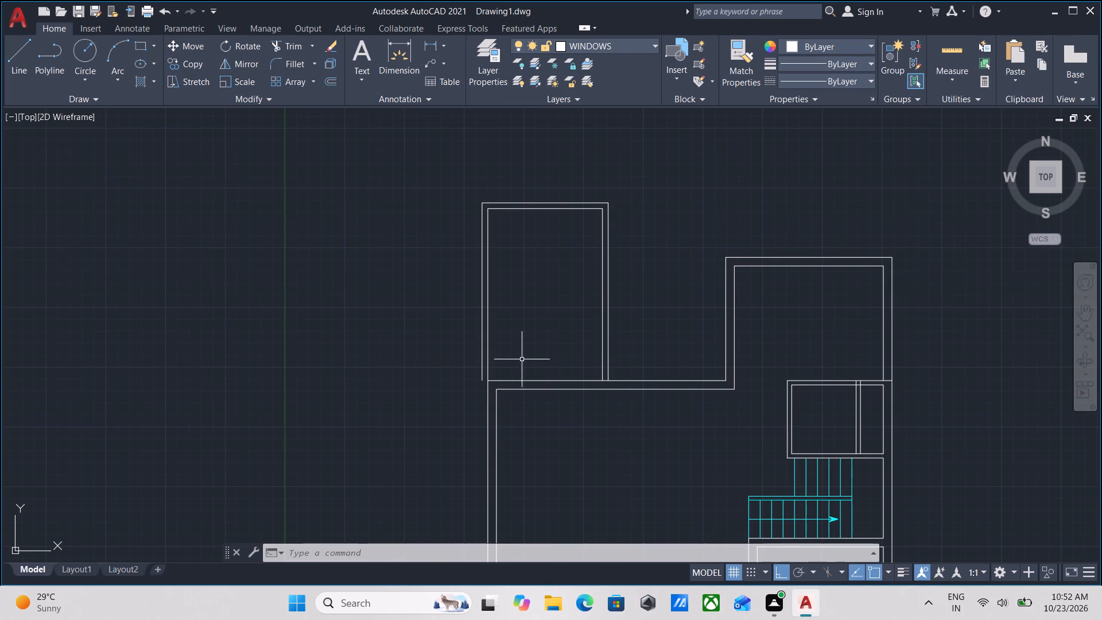
scroll(498, 359, up, 1)
middle_drag(498, 359, 476, 381)
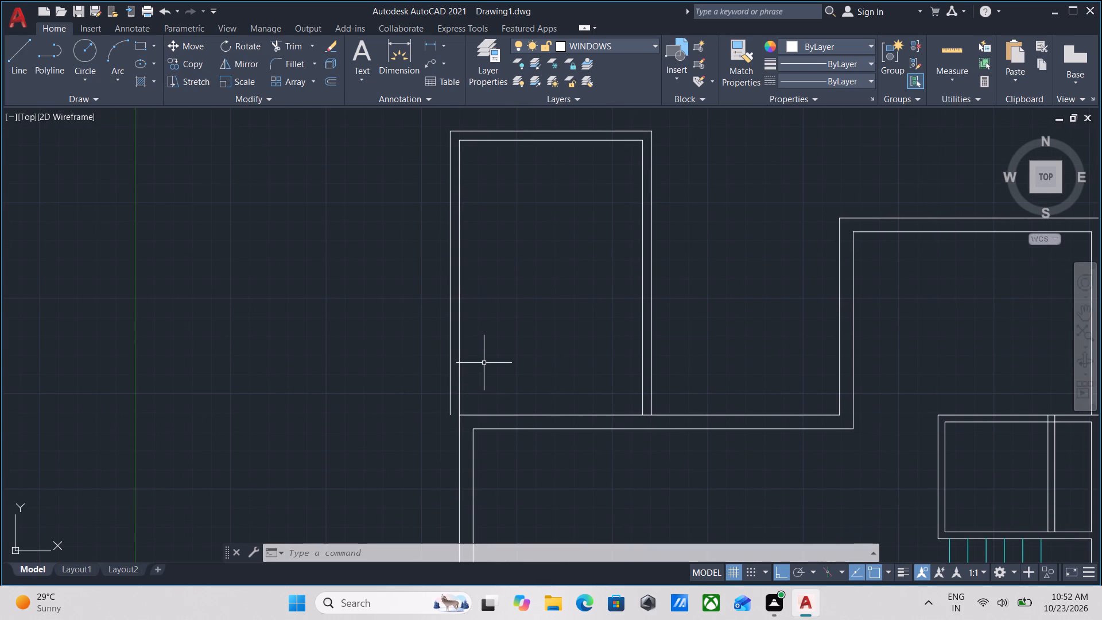
Erase the outer line of the northwest room's west wall.
middle_drag(571, 351, 451, 402)
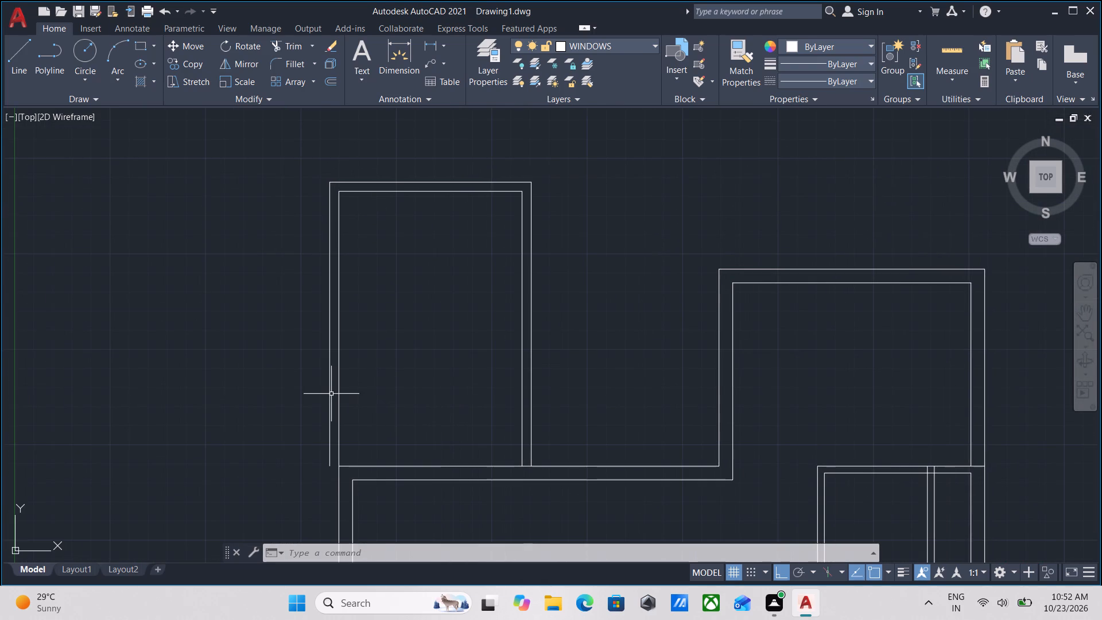
scroll(331, 394, up, 2)
scroll(381, 245, down, 4)
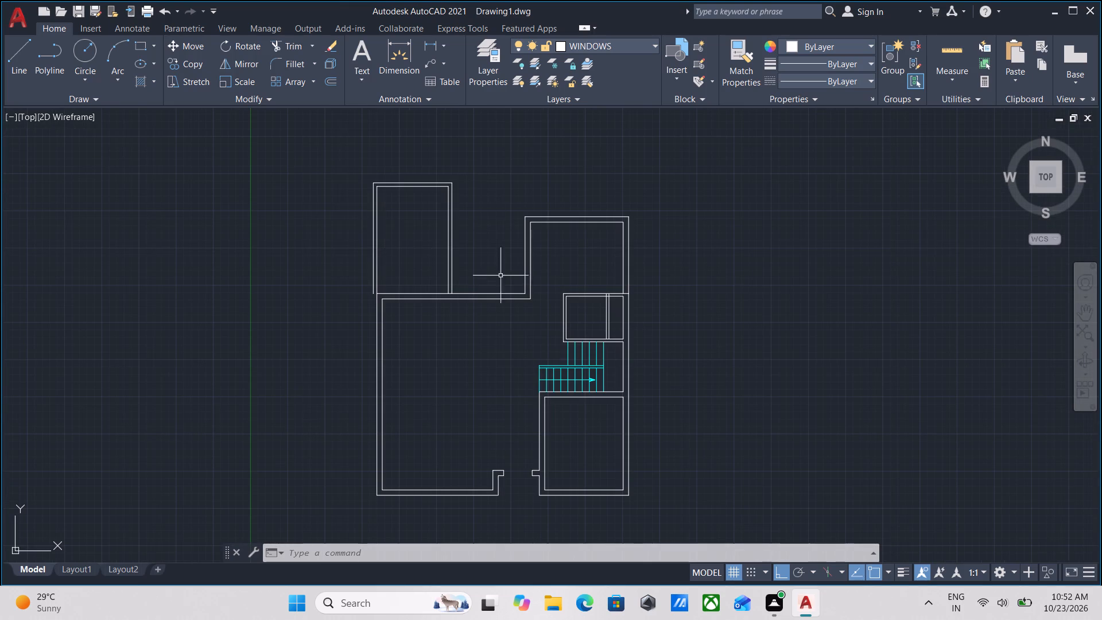
scroll(384, 269, up, 2)
middle_drag(382, 285, 389, 325)
middle_drag(383, 282, 394, 324)
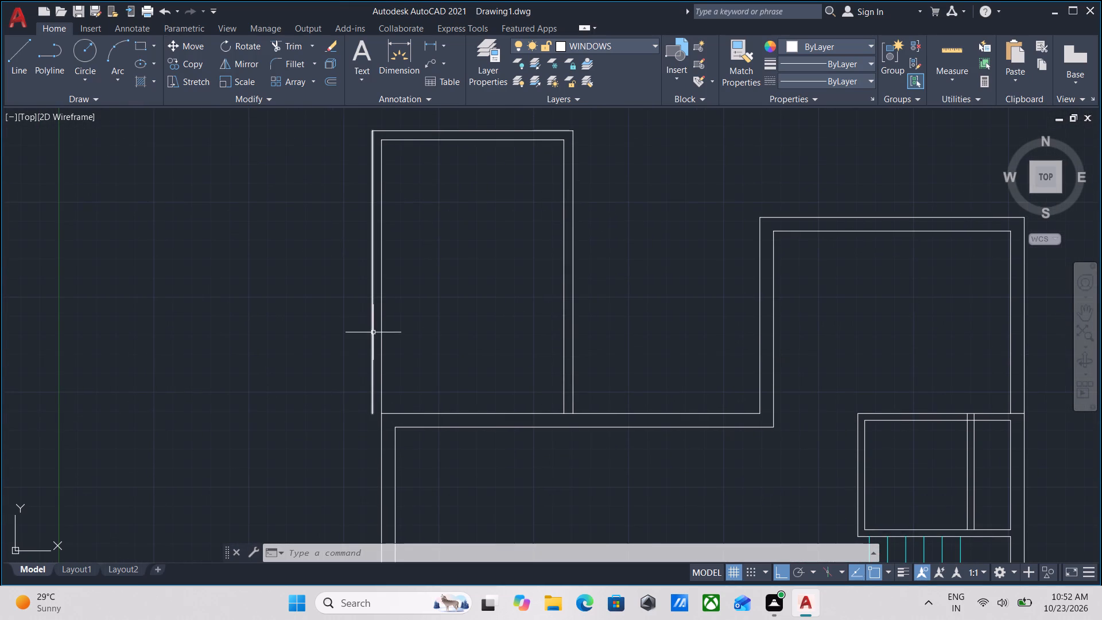
click(373, 332)
right_click(373, 332)
click(399, 325)
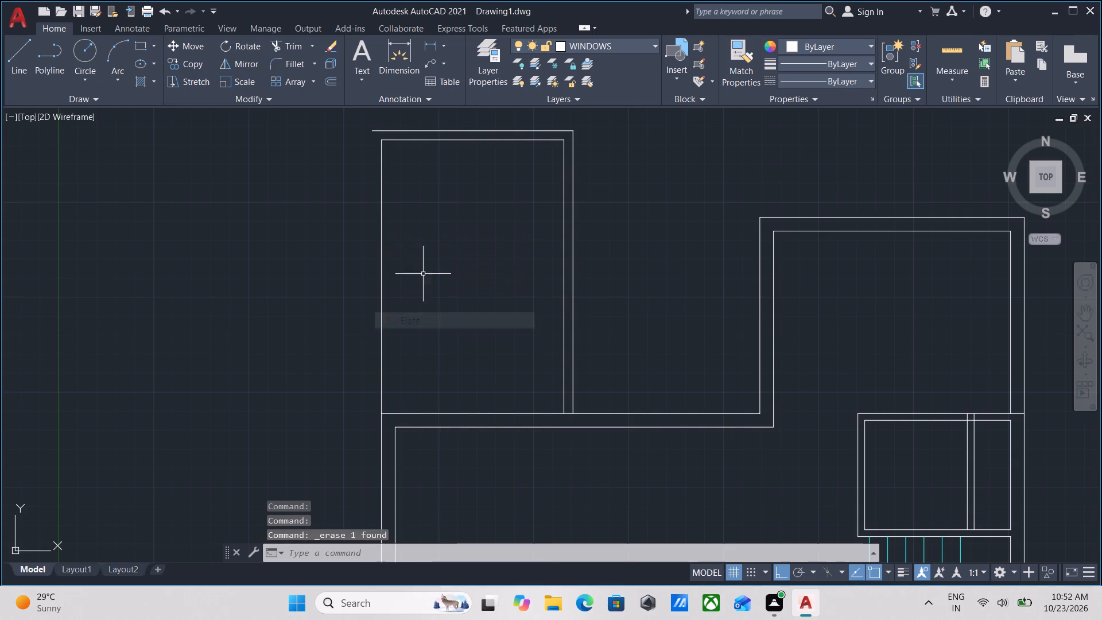
Erase the outer lines of the northwest room's north and east walls.
middle_drag(421, 266, 413, 306)
click(430, 173)
click(420, 163)
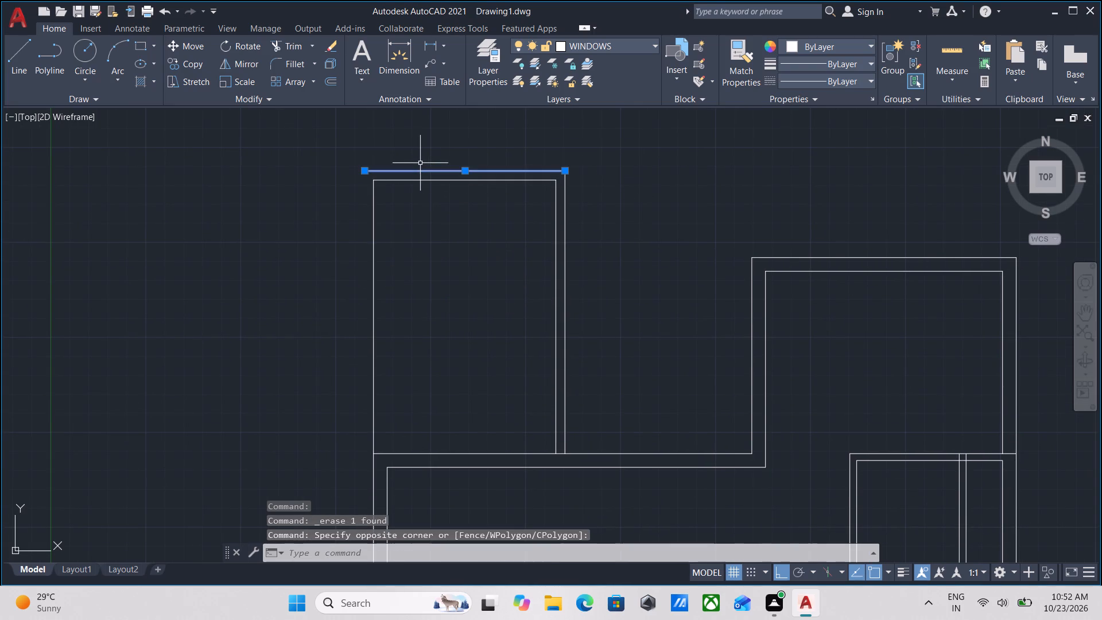
click(579, 254)
click(558, 238)
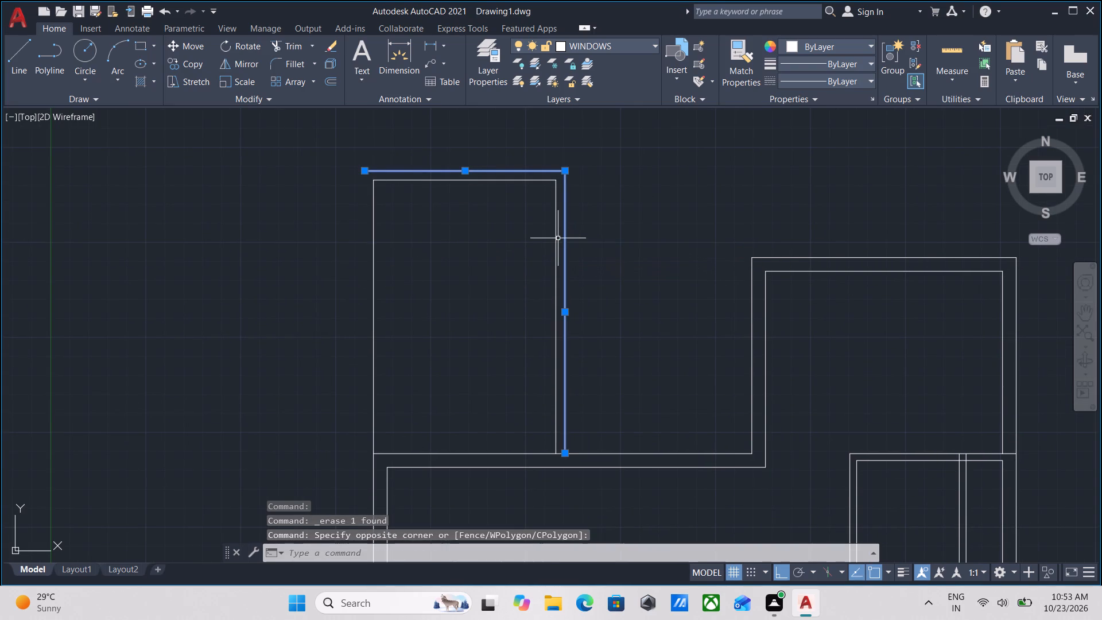
right_click(558, 238)
click(582, 323)
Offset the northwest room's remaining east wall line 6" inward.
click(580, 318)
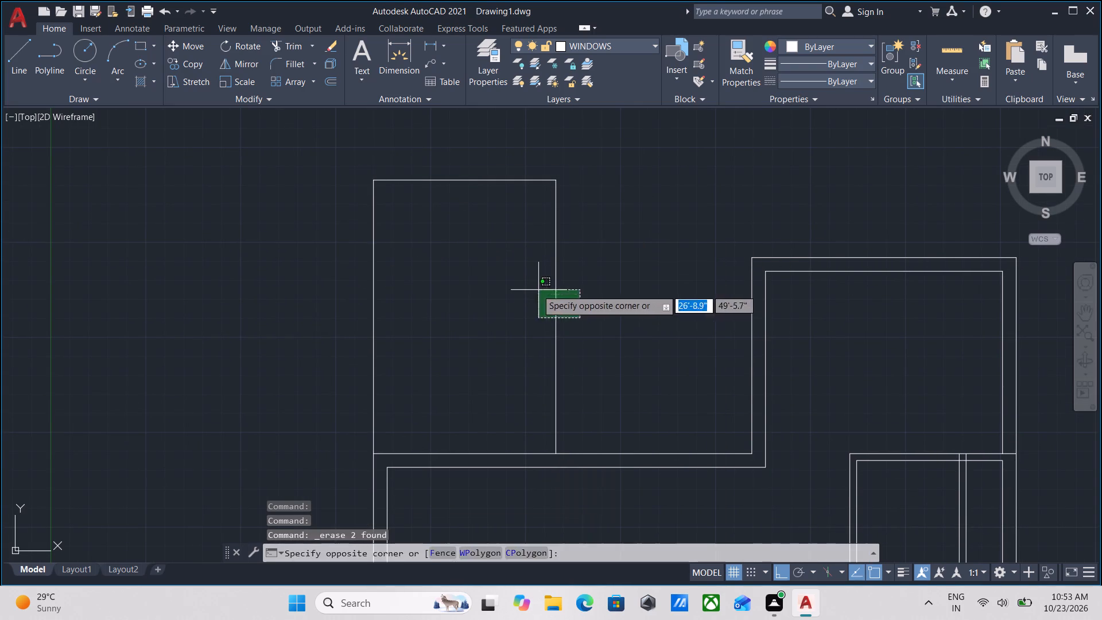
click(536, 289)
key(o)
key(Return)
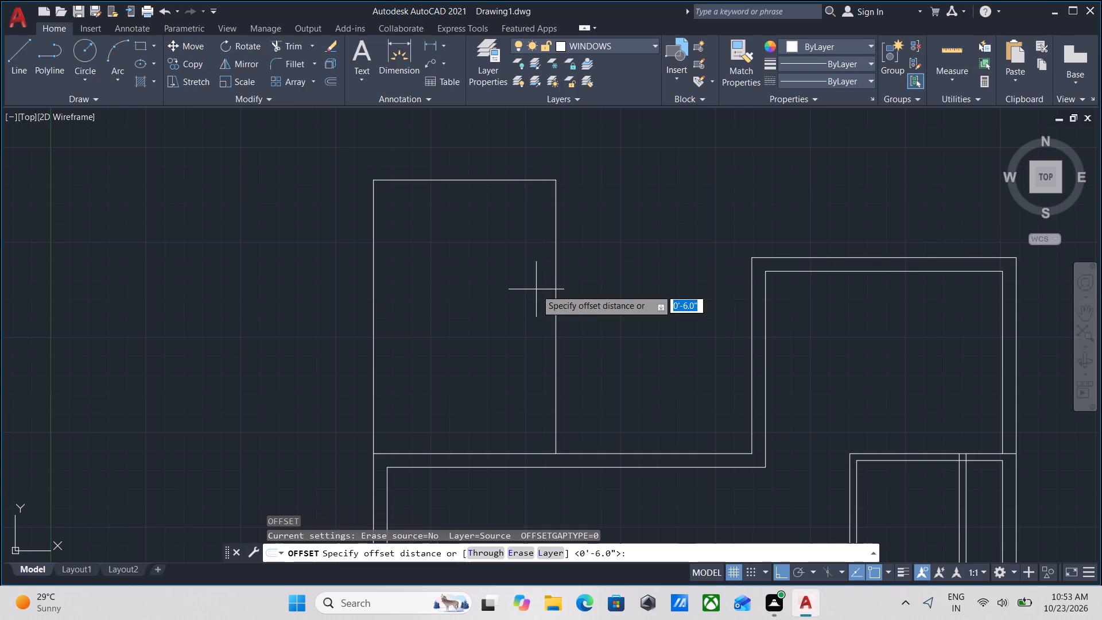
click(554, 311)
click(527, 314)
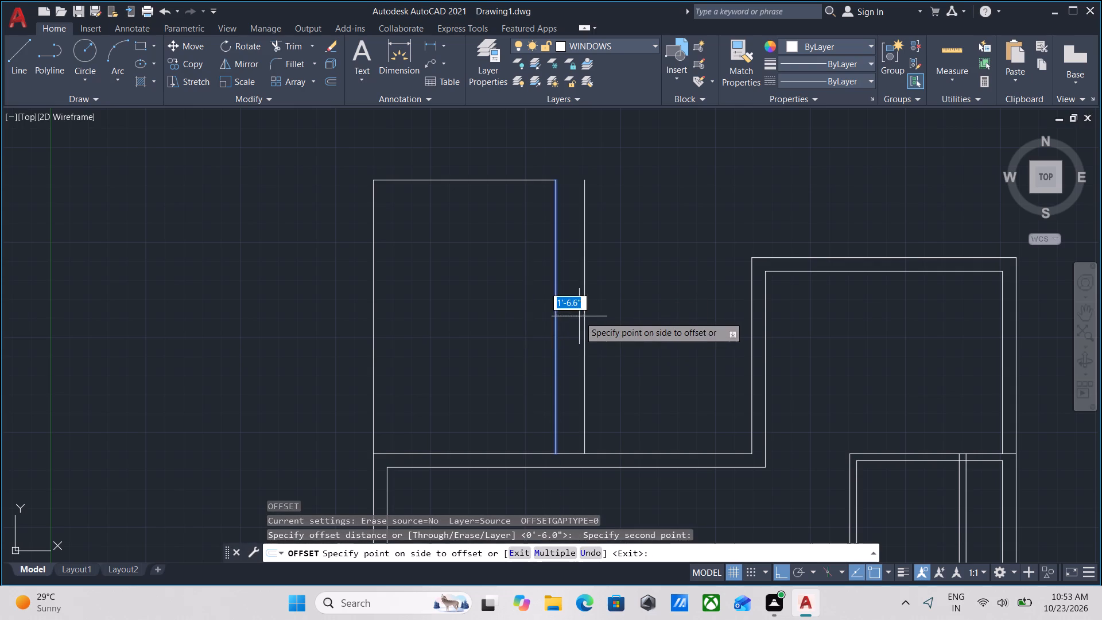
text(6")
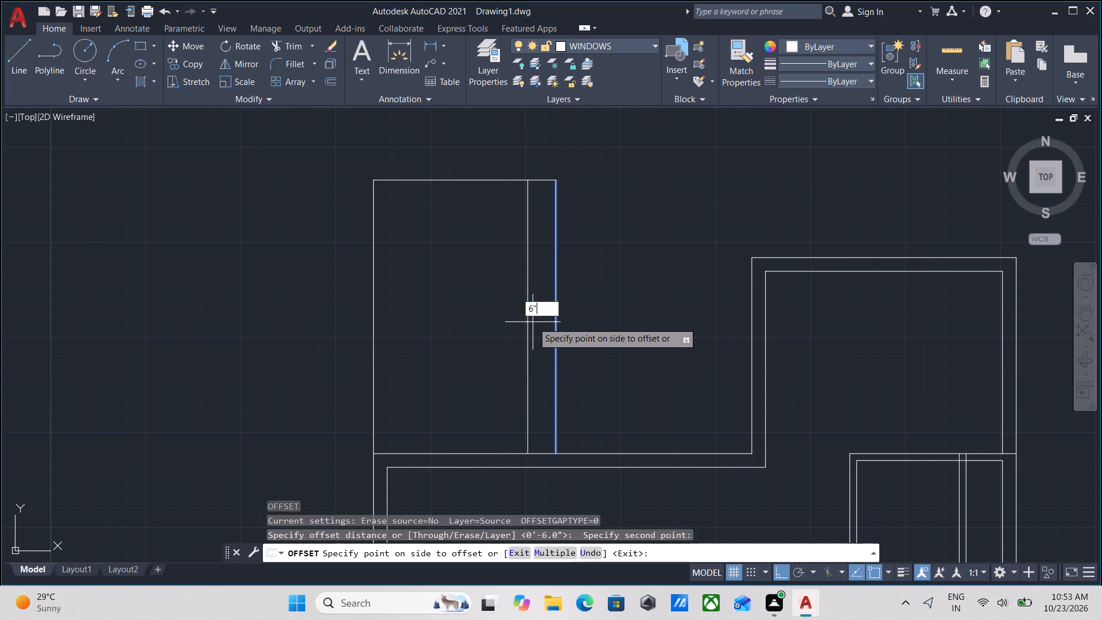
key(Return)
Offset the northwest room's north wall line 6" inward.
click(524, 181)
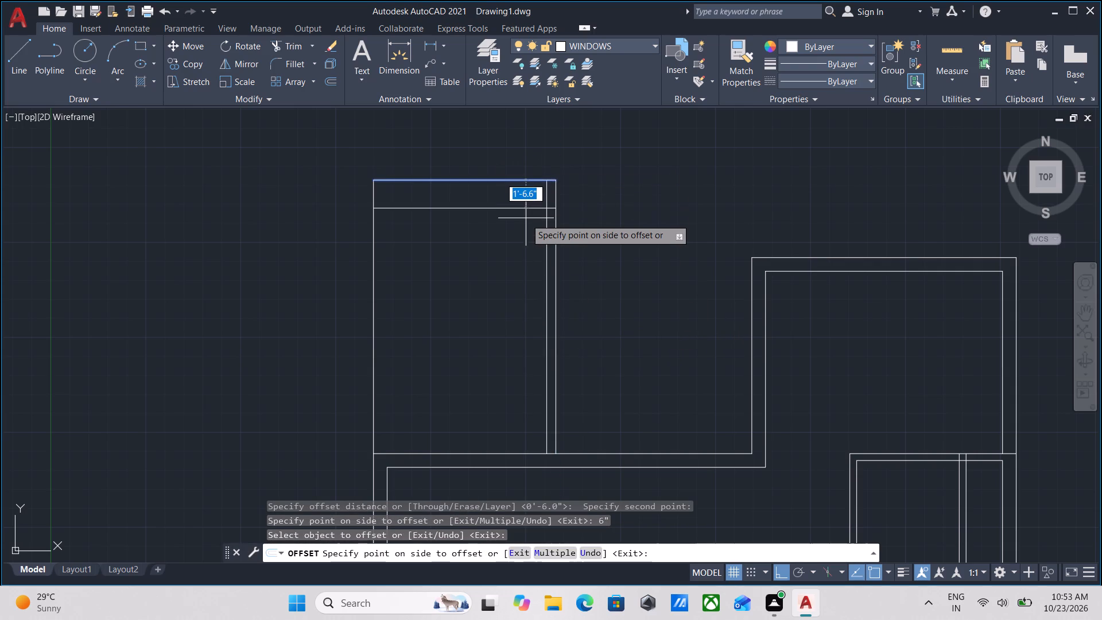
text(6")
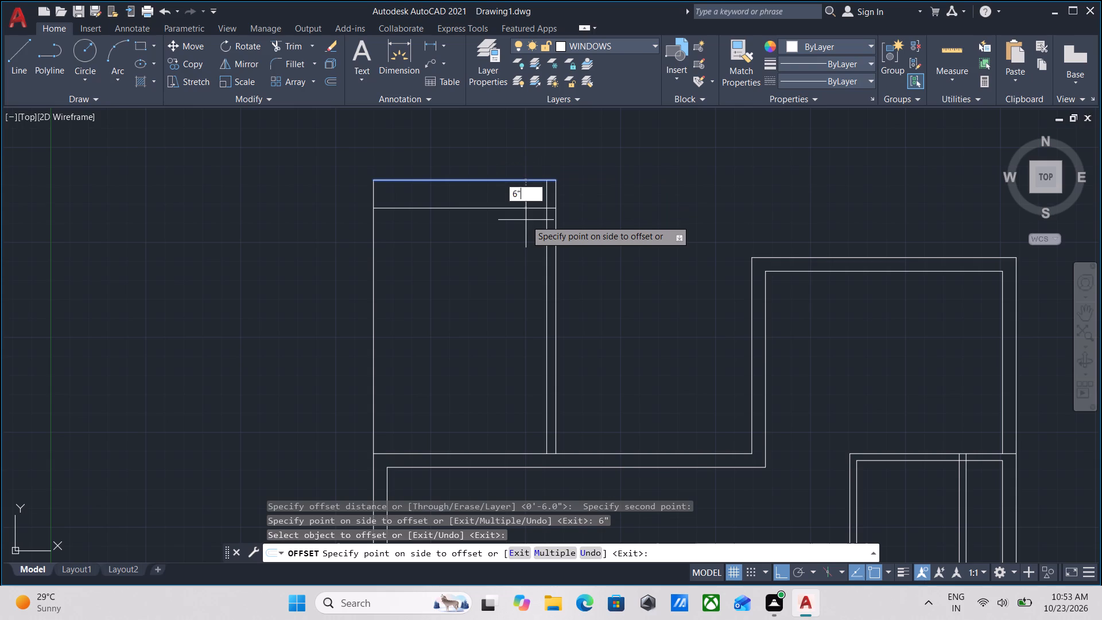
key(Return)
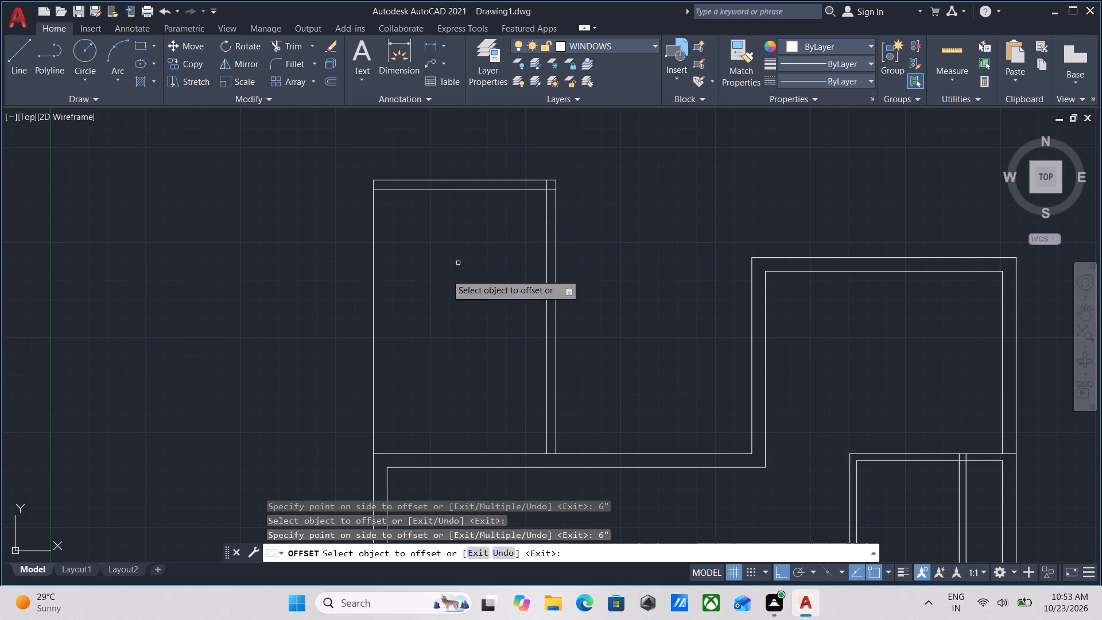
Offset the northwest room's west wall line 6" inward and finish offsetting.
click(374, 299)
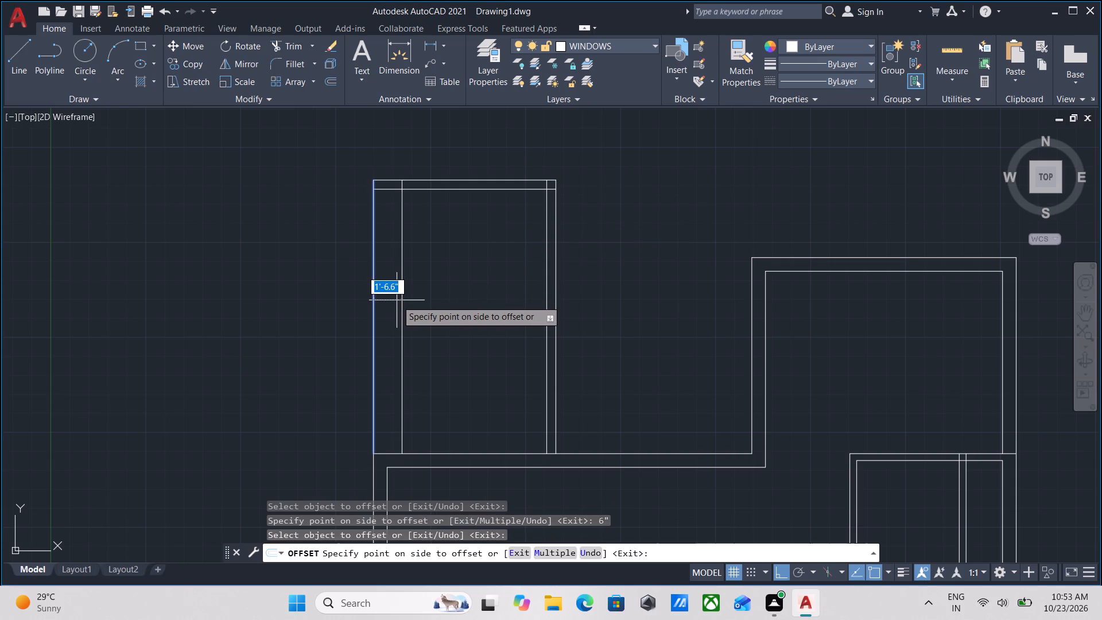
key(Escape)
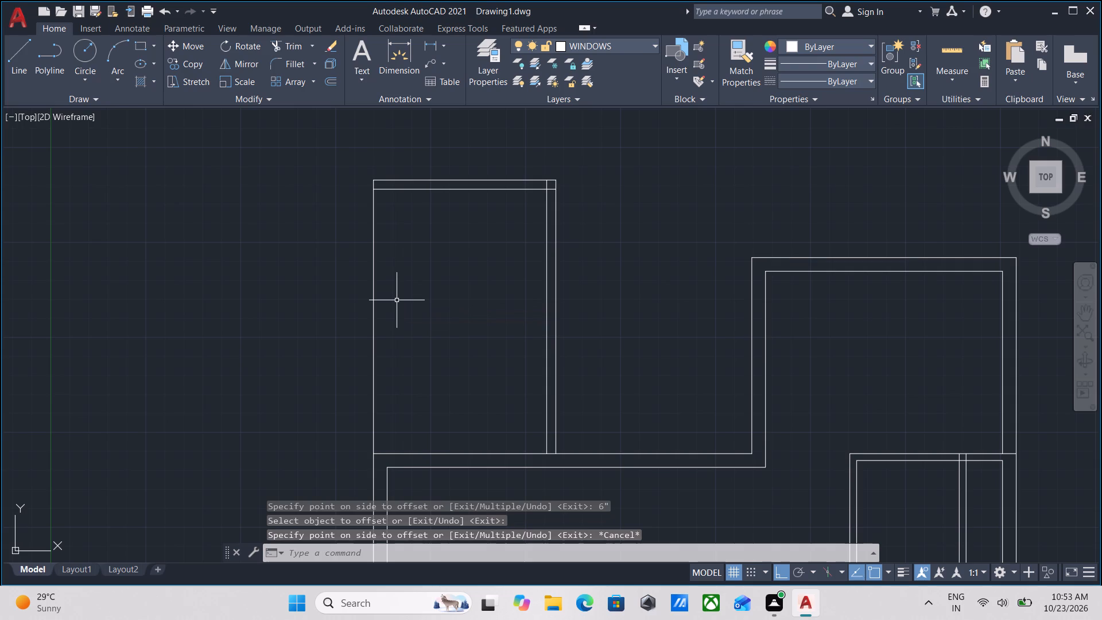
click(394, 288)
click(356, 273)
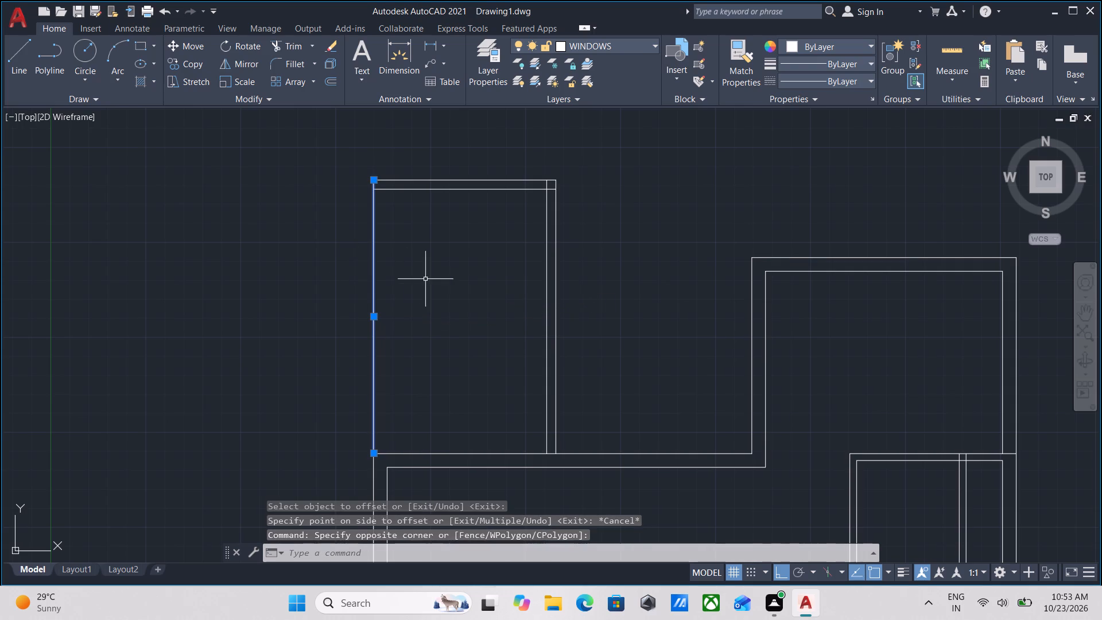
middle_drag(425, 279, 433, 307)
key(o)
key(Return)
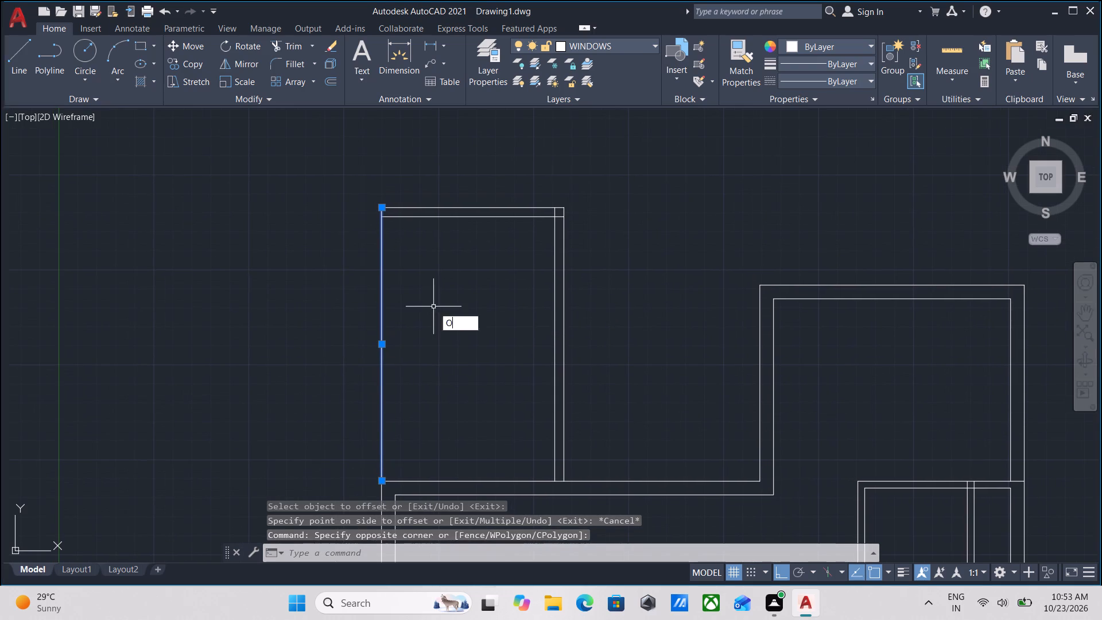
click(381, 339)
click(405, 340)
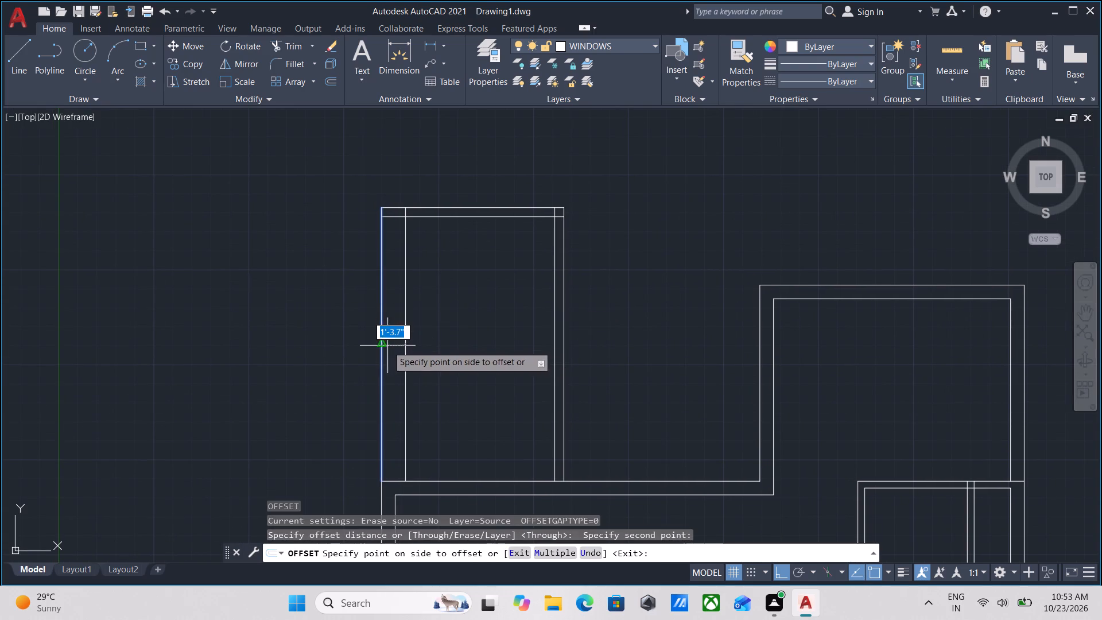
key(6)
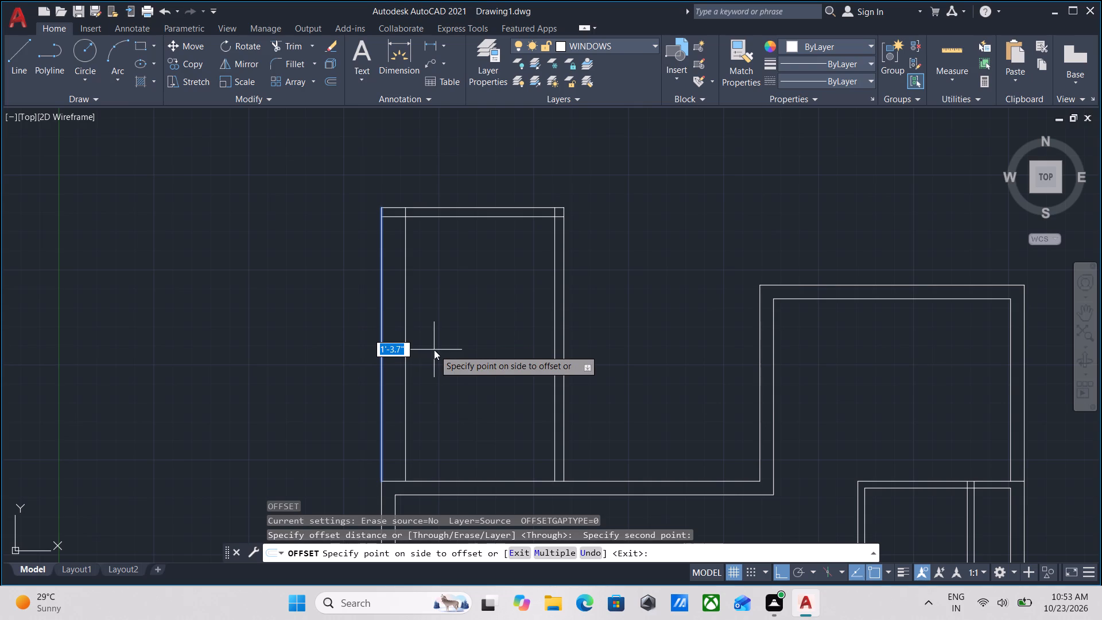
key(shift+quotedbl)
key(Return)
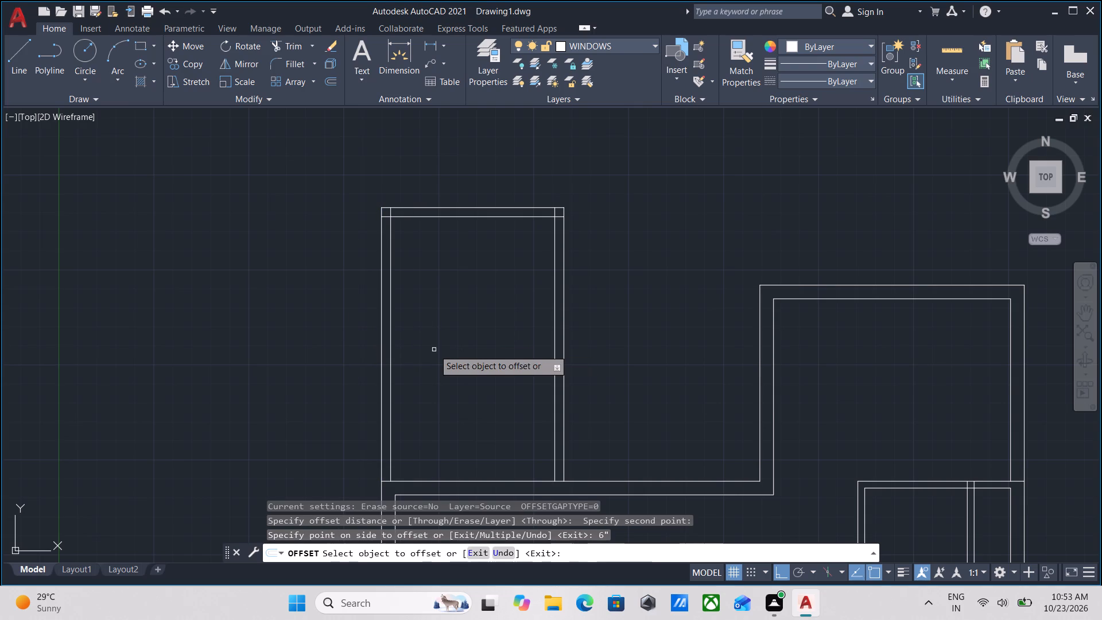
scroll(576, 404, up, 1)
middle_drag(585, 396, 595, 347)
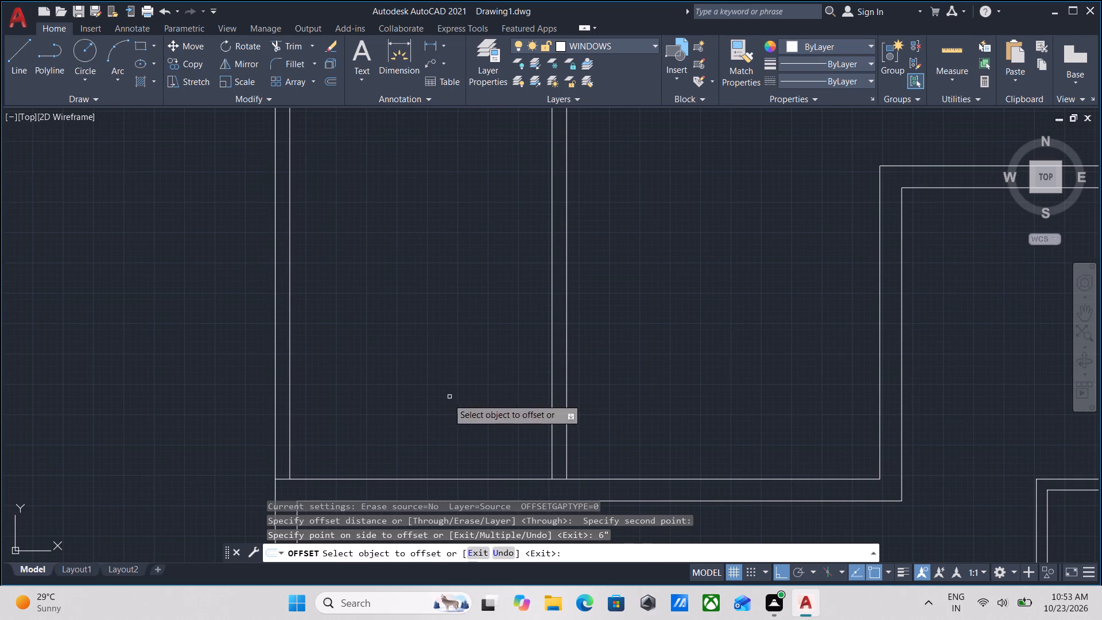
key(Escape)
Measure the northwest room's clear width between the inner west and east wall lines with a linear dimension.
text(DLI)
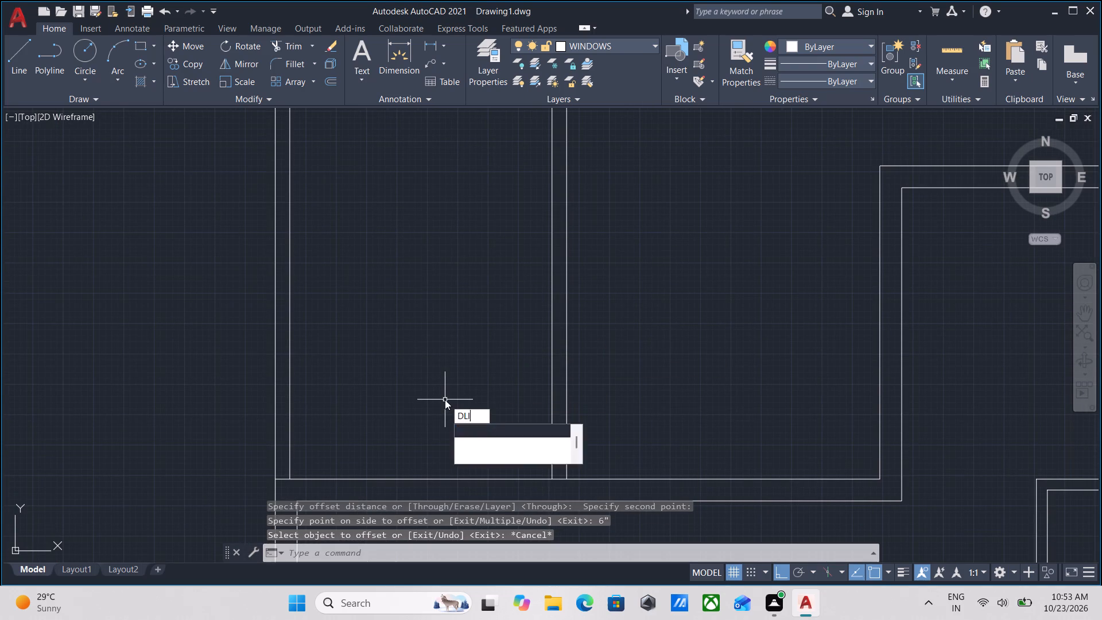
key(Return)
click(292, 406)
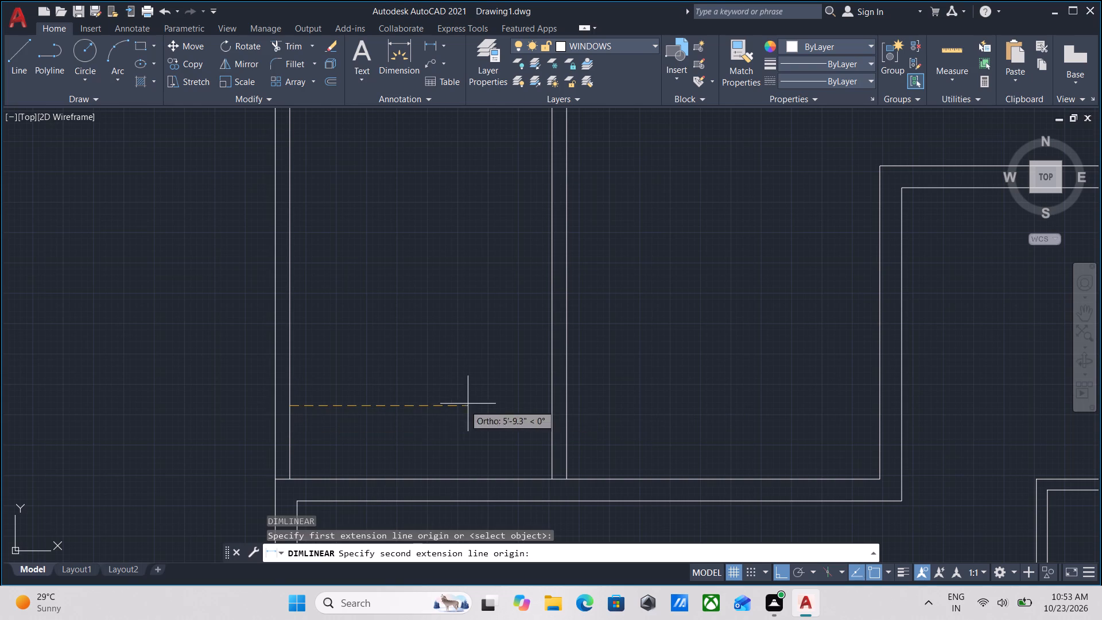
click(553, 410)
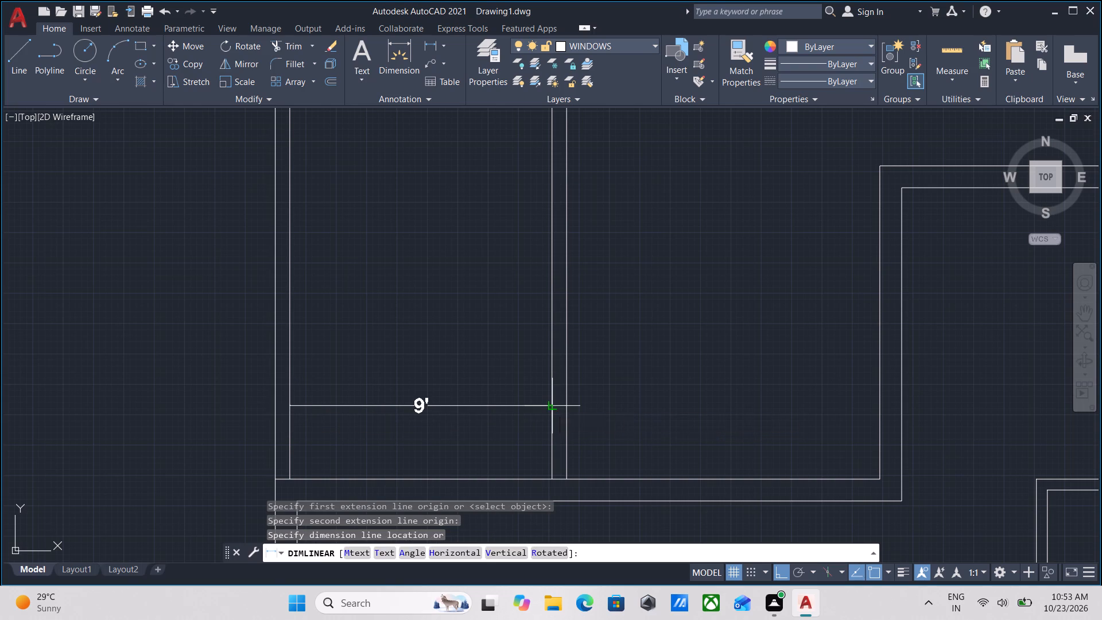
key(Escape)
Erase both lines of the northwest room's east wall.
scroll(550, 408, down, 2)
scroll(554, 406, up, 1)
click(564, 405)
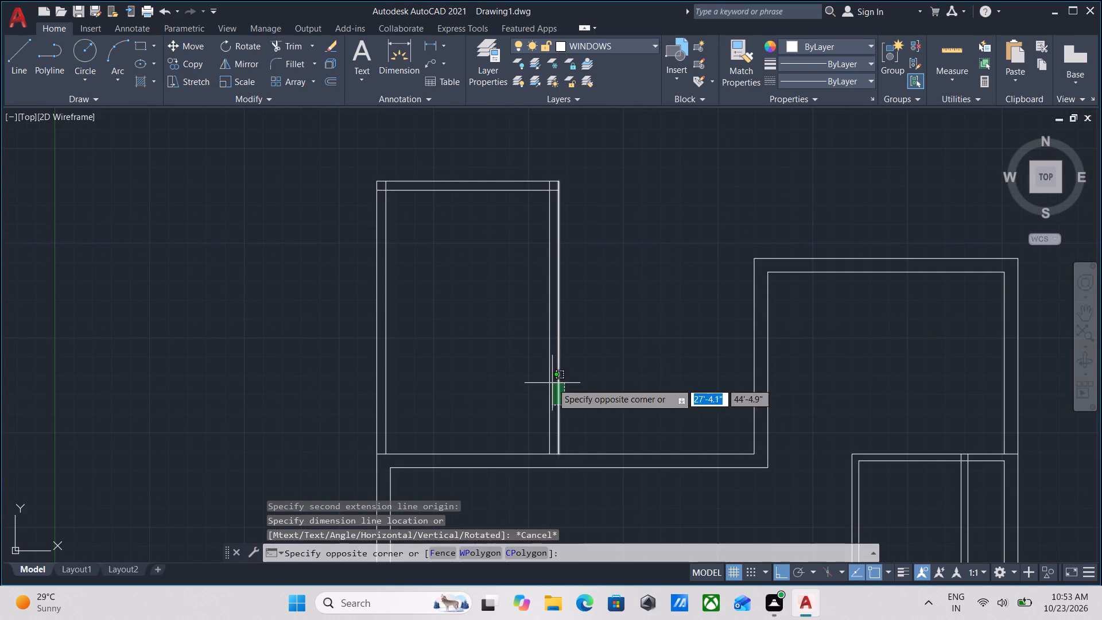
click(552, 383)
click(589, 397)
click(527, 365)
right_click(527, 365)
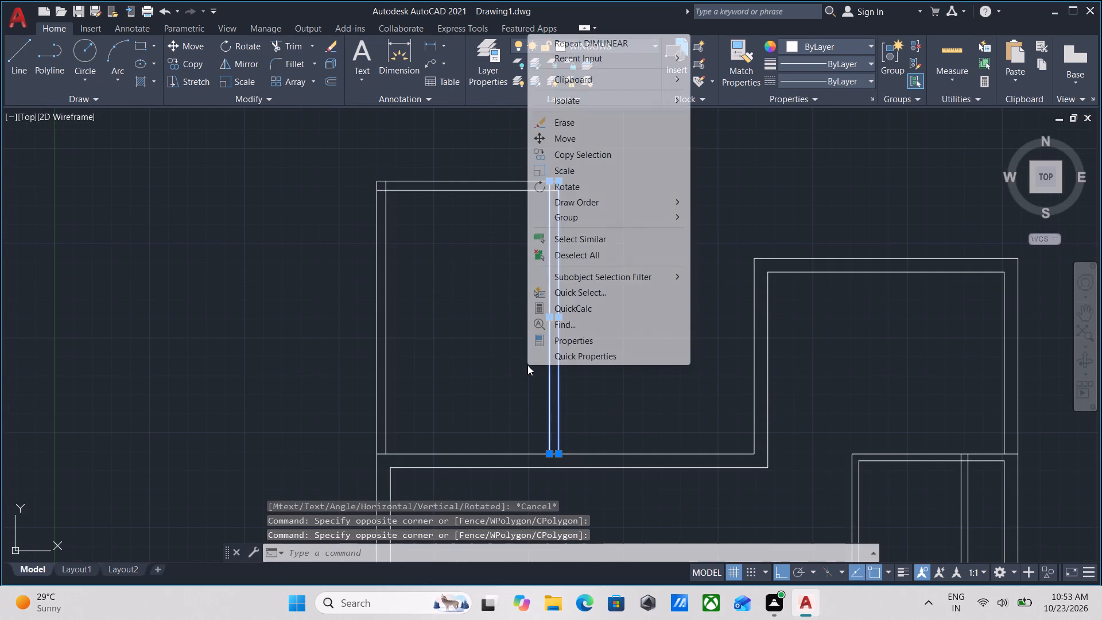
click(596, 128)
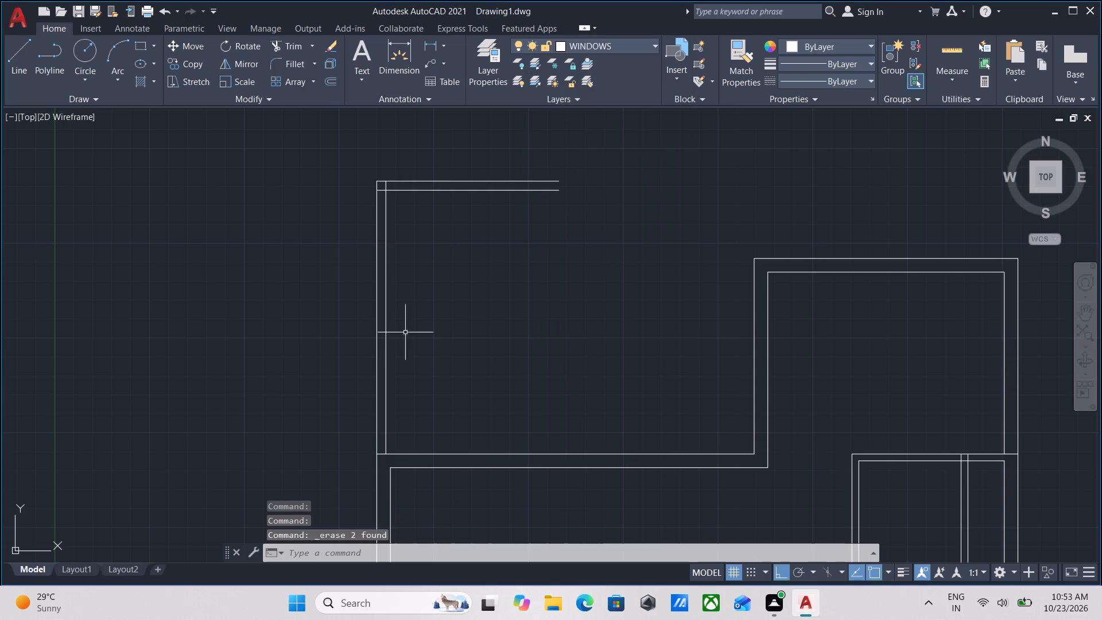
Offset the northwest room's inner west wall line 10' to the east as the inner face of the east wall.
click(406, 334)
click(381, 307)
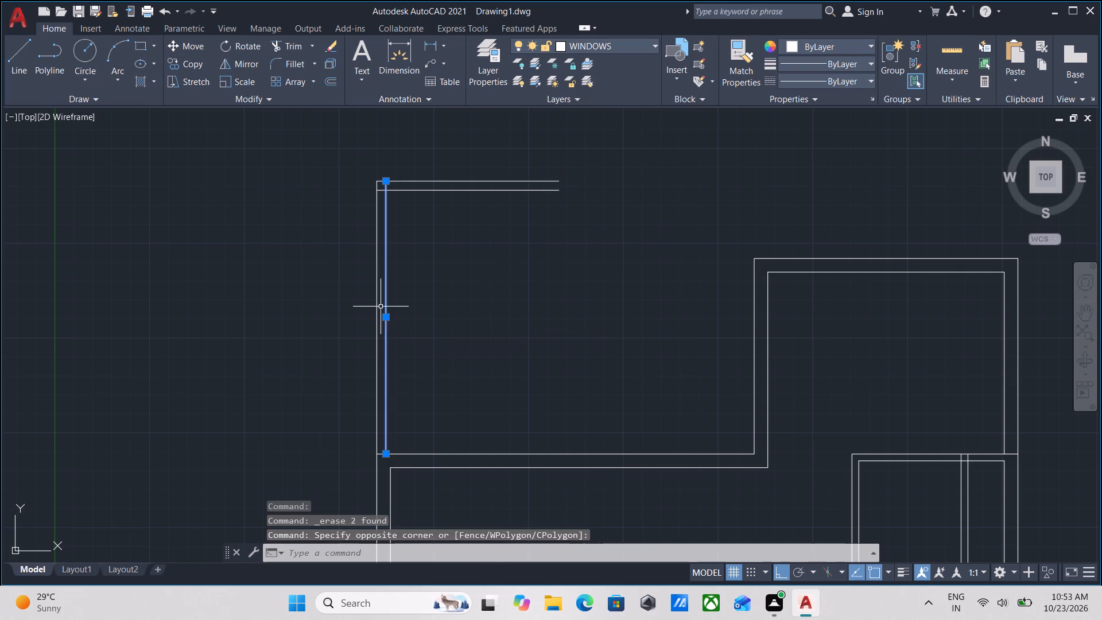
key(o)
key(Return)
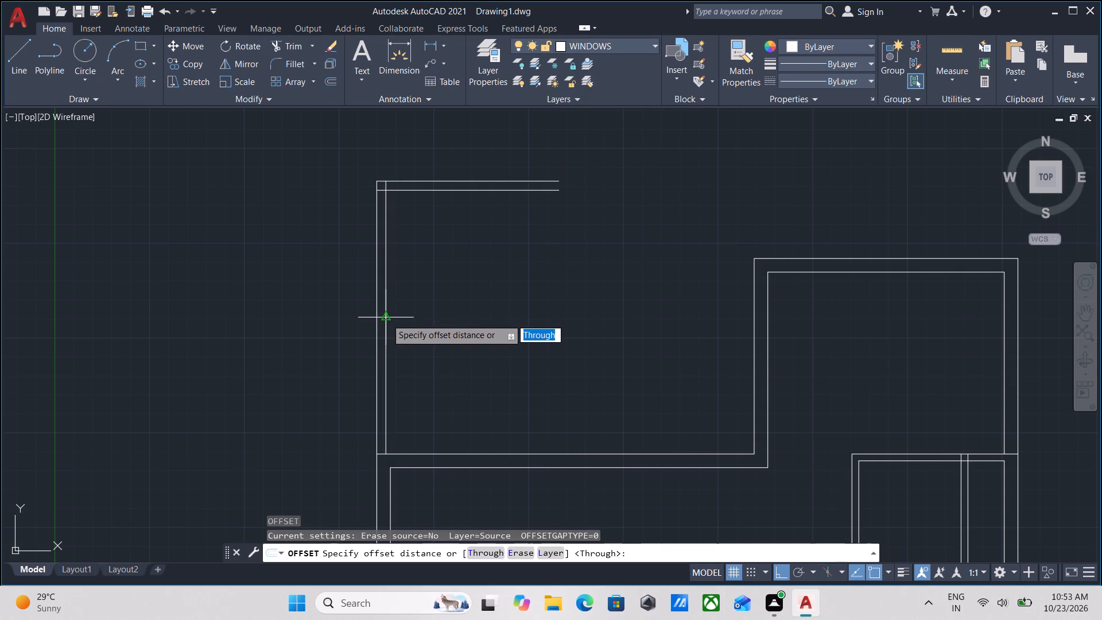
click(385, 320)
click(479, 324)
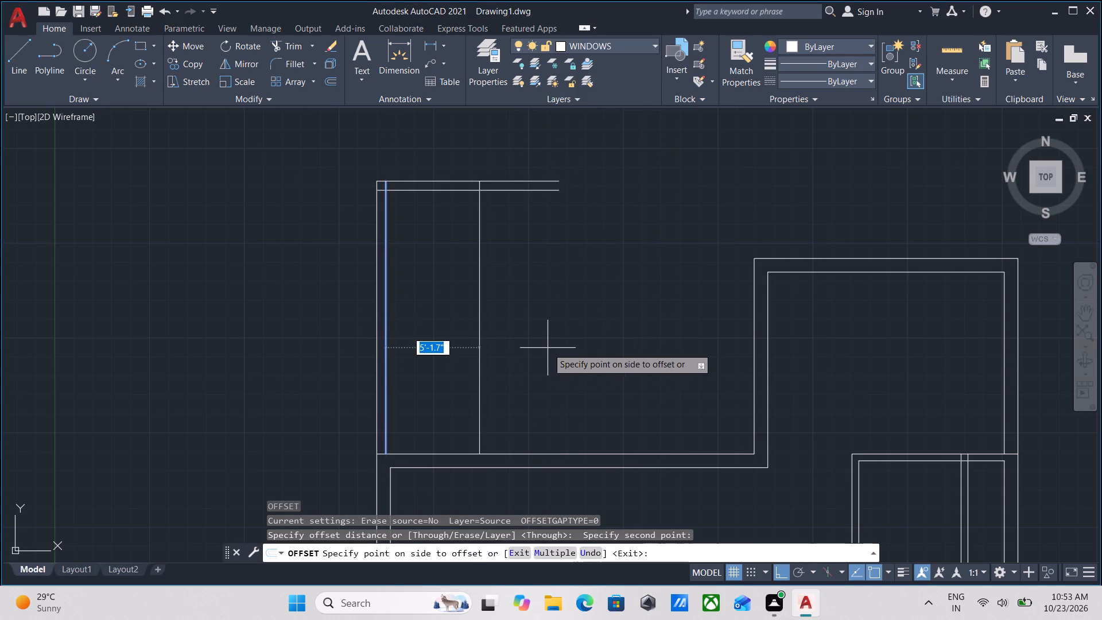
text(10)
key(apostrophe)
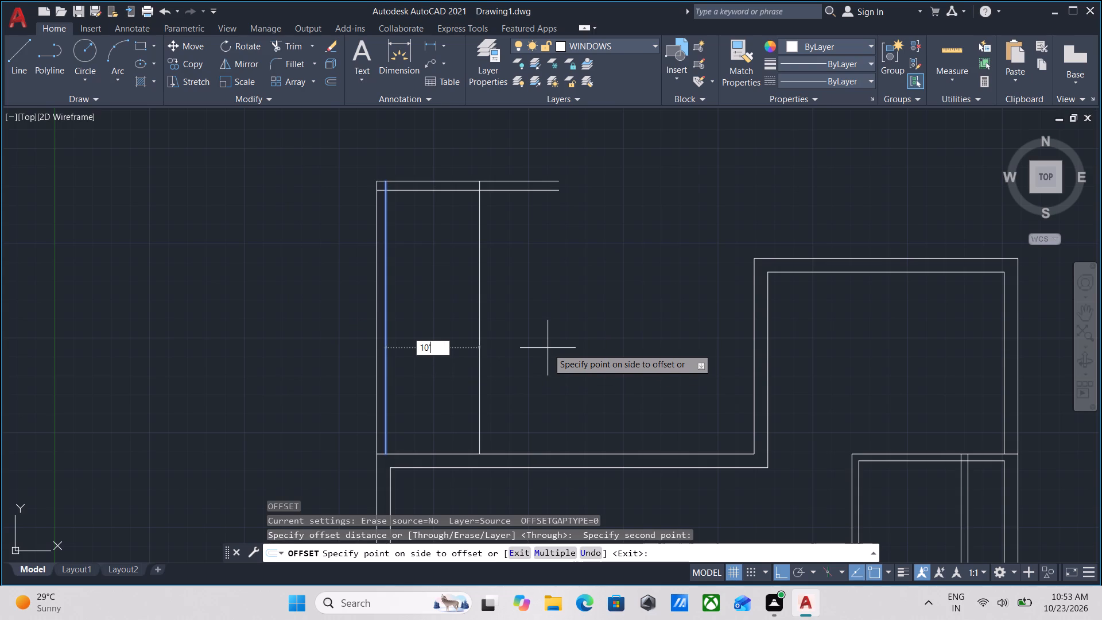
key(Return)
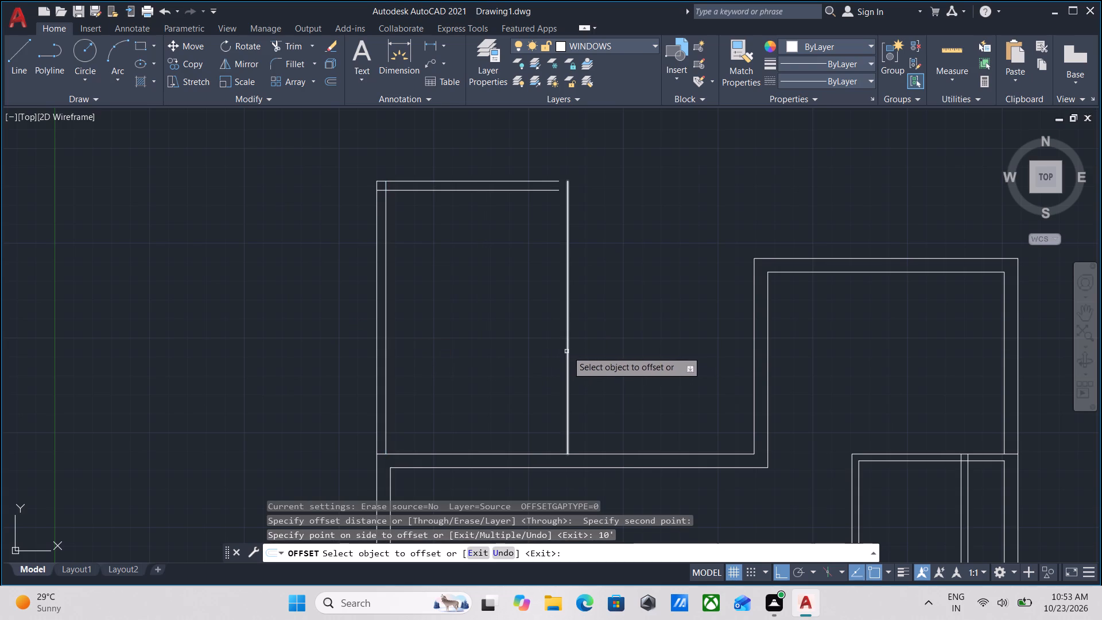
Offset the northwest room's new east wall line 6" outward to form the wall thickness.
click(568, 351)
key(9)
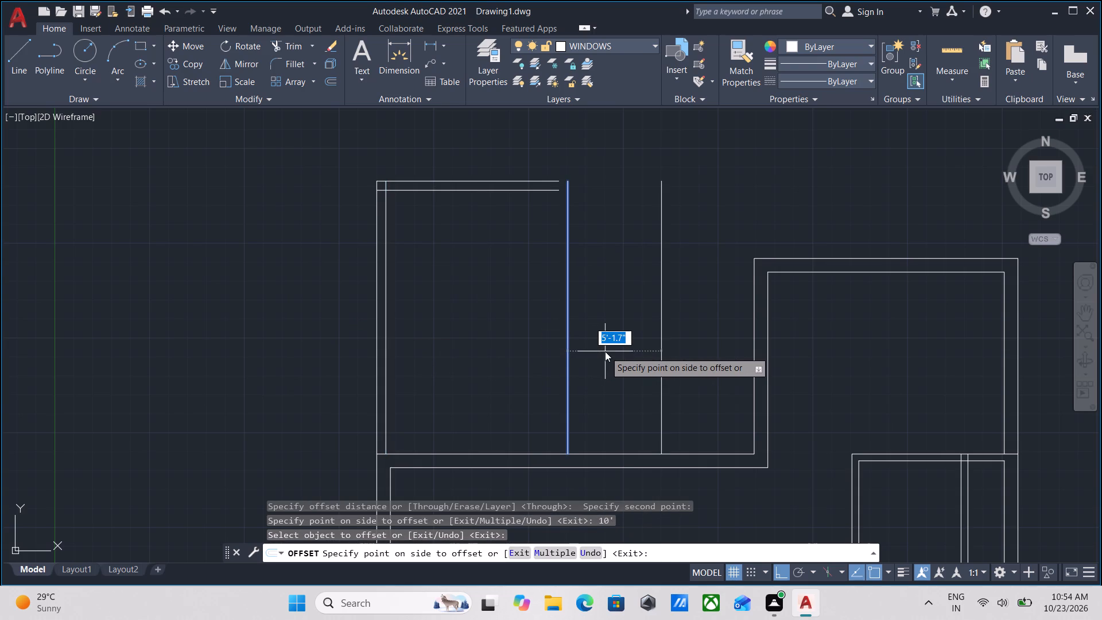
key(BackSpace)
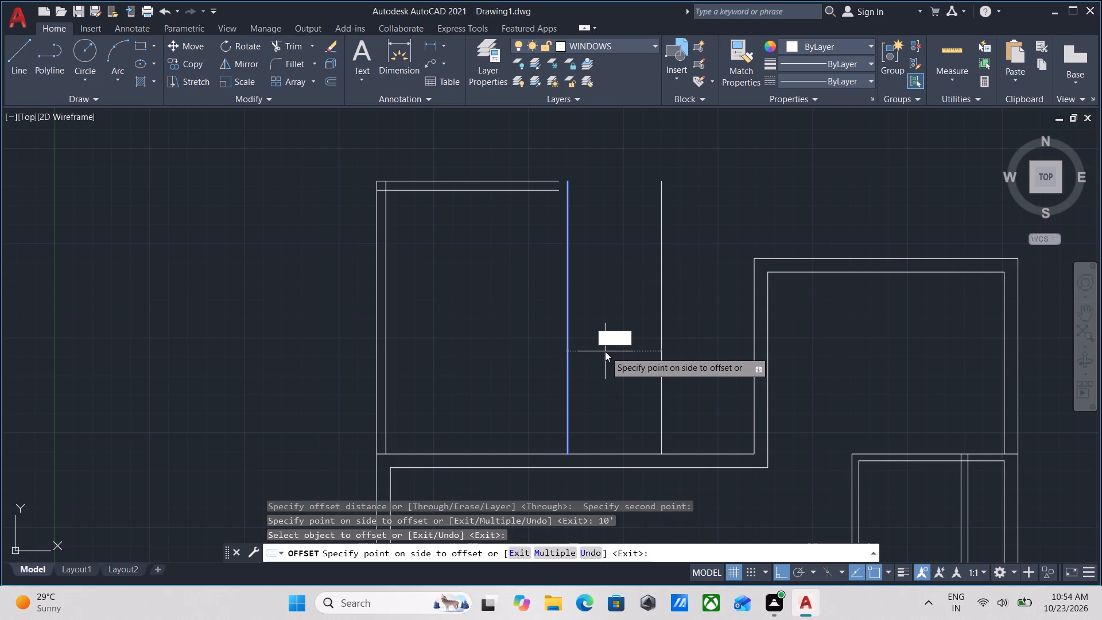
key(6)
key(shift+quotedbl)
key(Return)
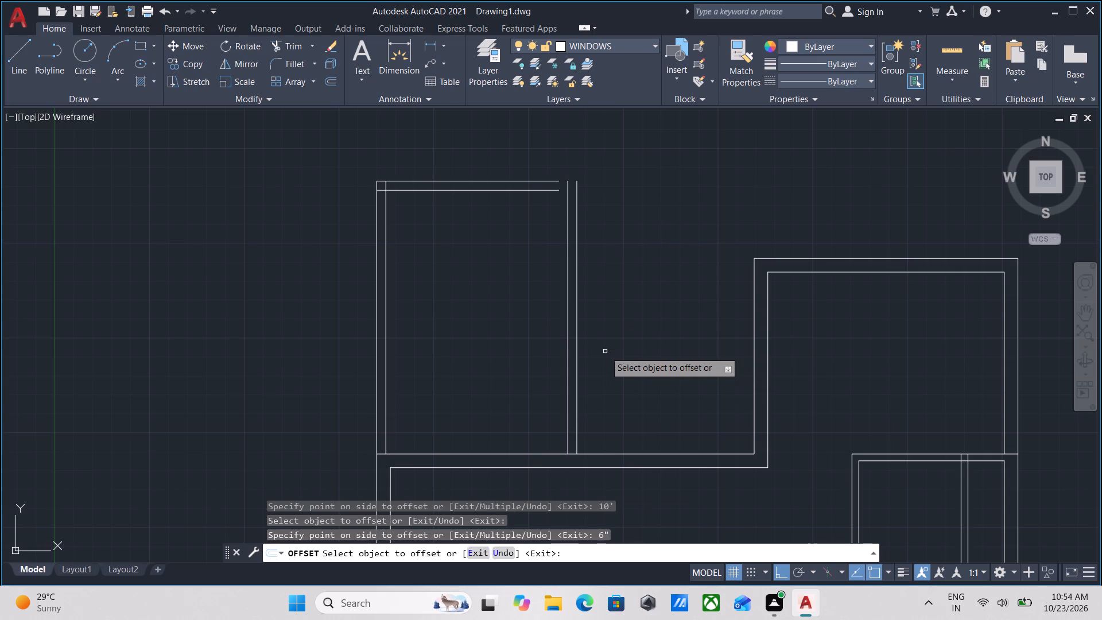
Extend both north wall lines of the northwest room to meet the new east wall lines.
key(Escape)
middle_drag(573, 261, 558, 347)
key(e)
key(x)
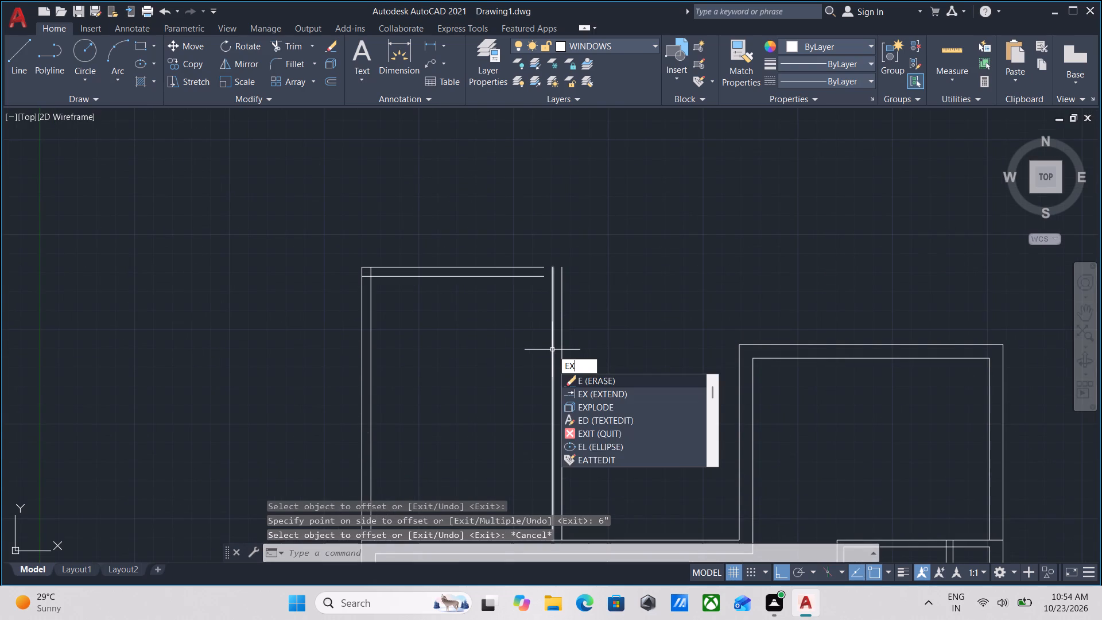
key(Return)
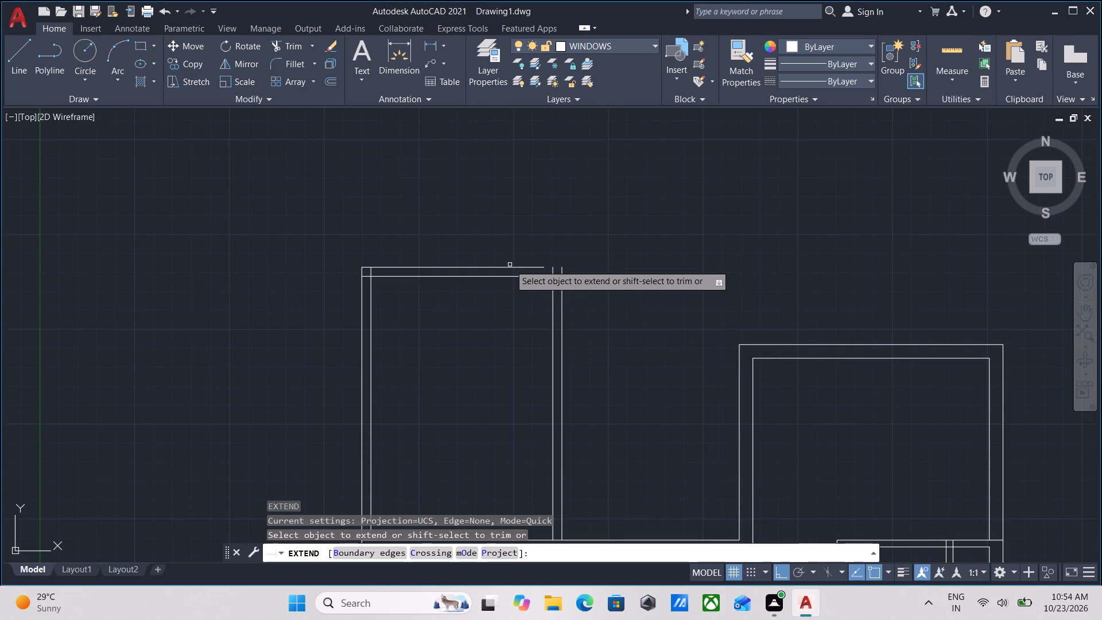
click(512, 270)
click(514, 262)
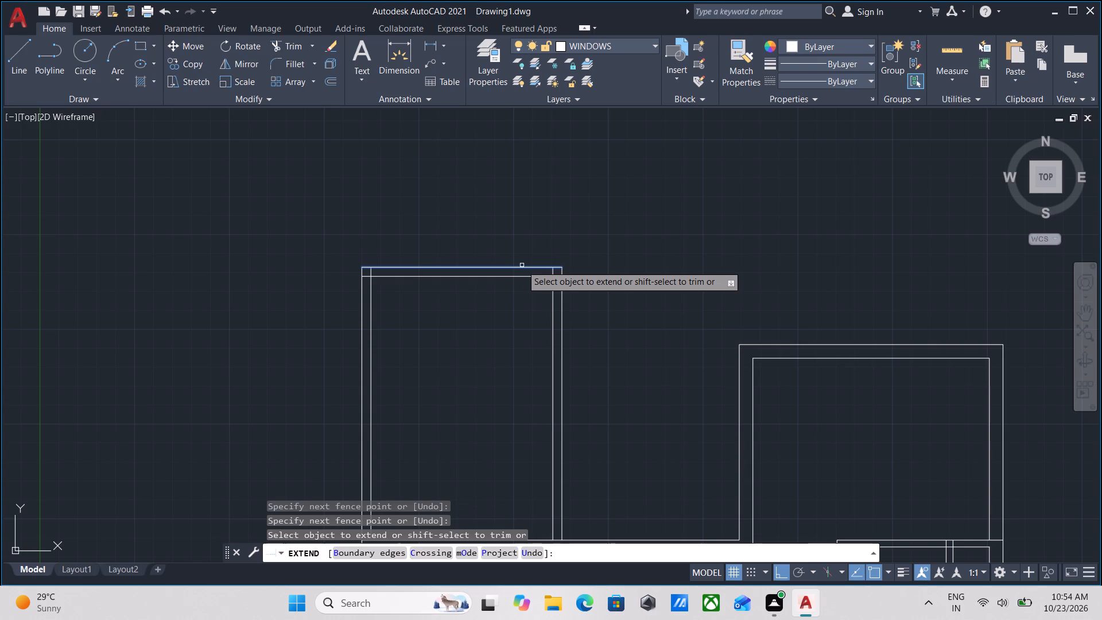
click(522, 265)
click(526, 278)
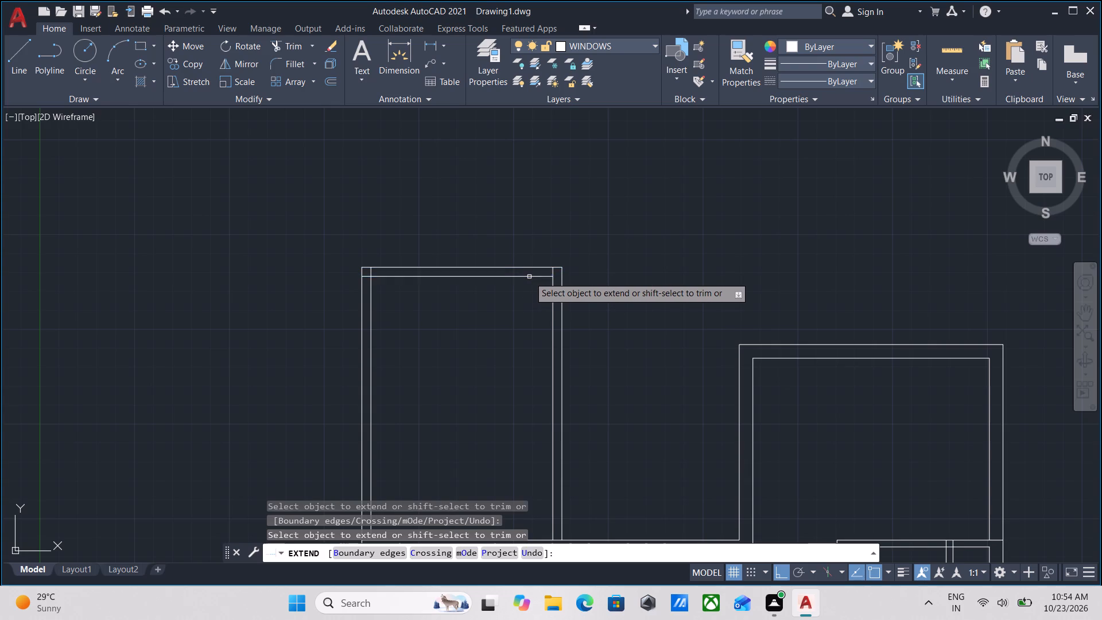
click(529, 277)
key(Escape)
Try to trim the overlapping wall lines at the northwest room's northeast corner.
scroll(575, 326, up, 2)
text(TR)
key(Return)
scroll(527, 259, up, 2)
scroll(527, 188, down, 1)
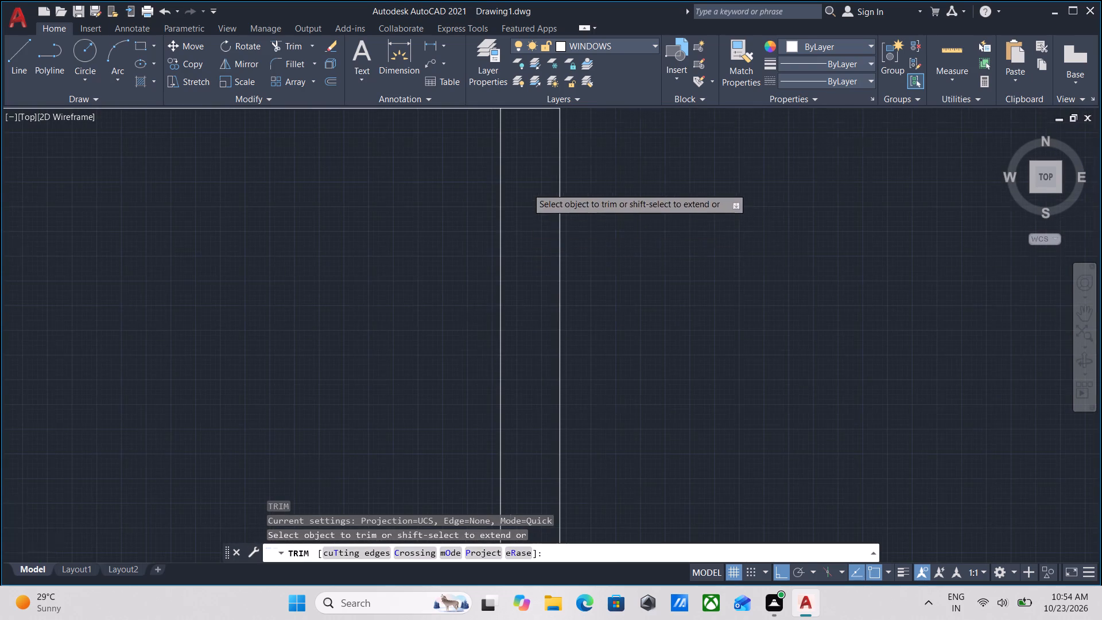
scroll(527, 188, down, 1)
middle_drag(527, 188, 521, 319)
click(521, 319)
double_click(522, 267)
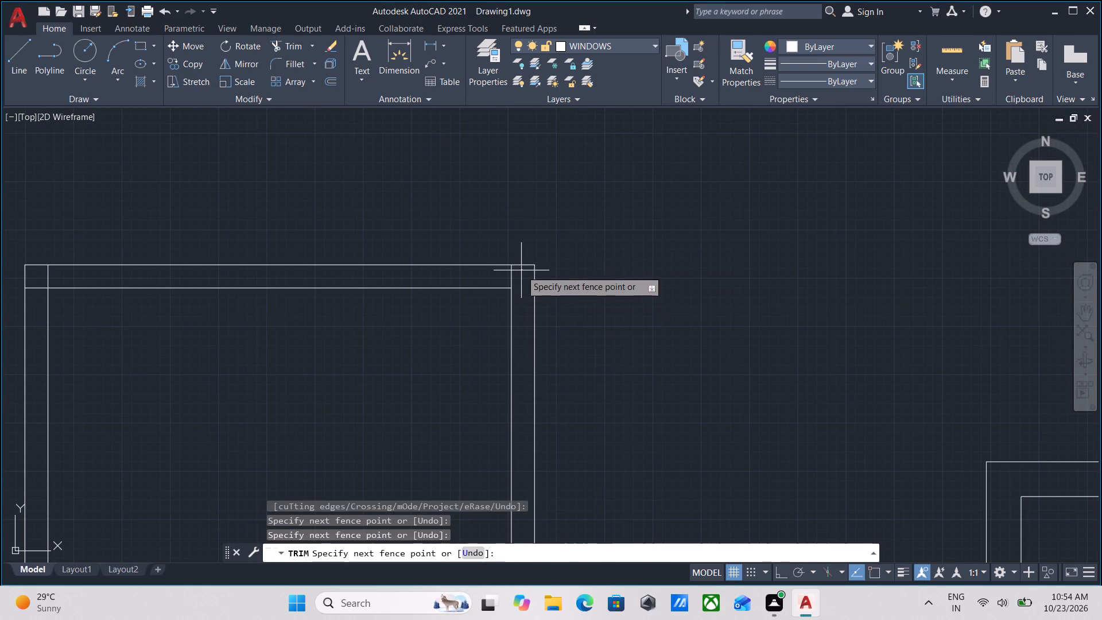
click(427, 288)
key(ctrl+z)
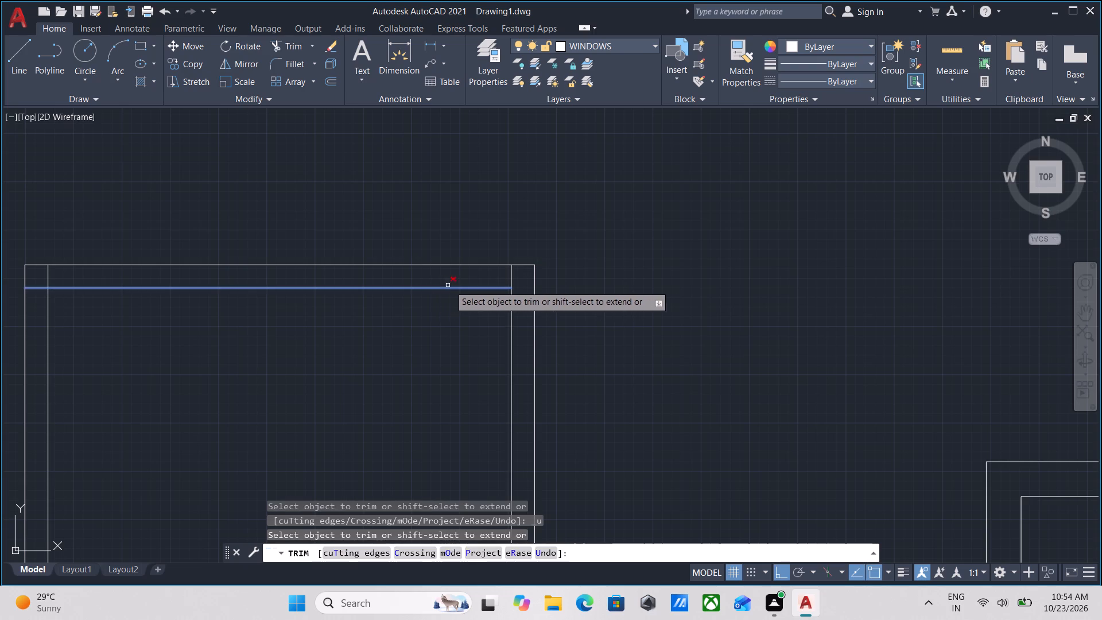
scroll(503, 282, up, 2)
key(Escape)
Trim the inner east wall line where it overruns the inner north wall line at the northwest room's northeast corner.
key(t)
key(r)
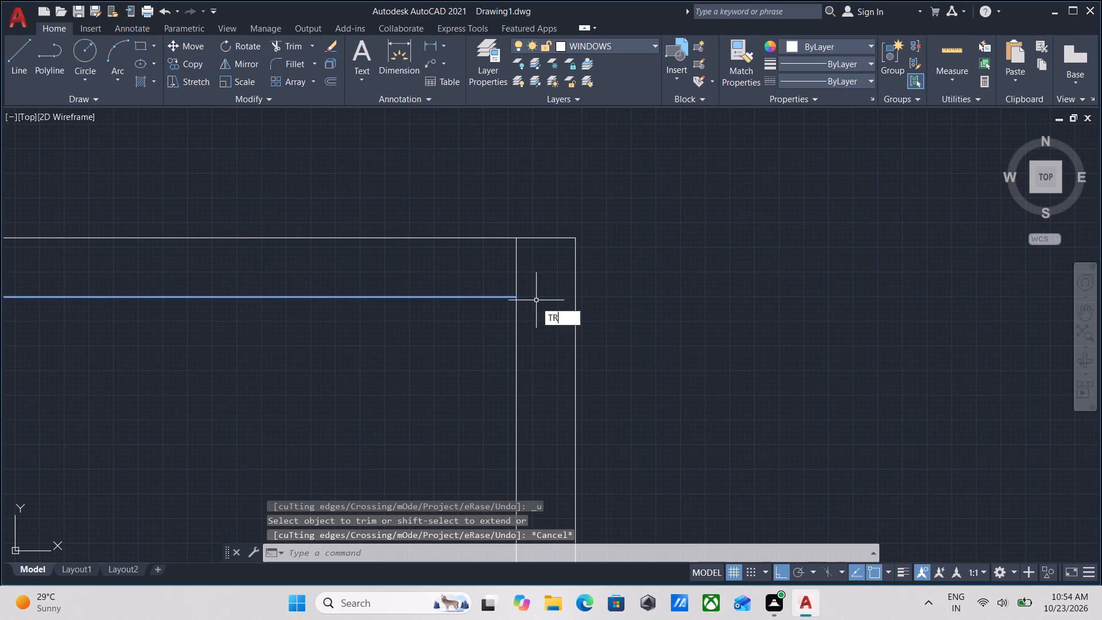
key(Return)
click(536, 281)
click(465, 265)
key(Escape)
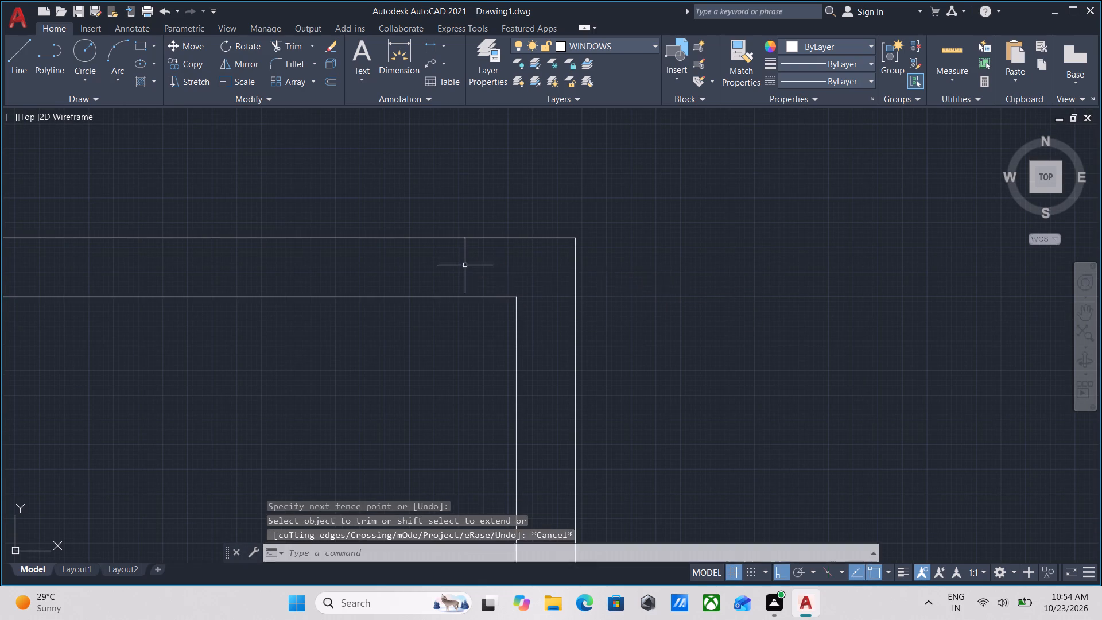
Trim the overrunning inner north and west wall lines at the northwest room's northwest corner.
scroll(465, 262, down, 4)
middle_drag(353, 349, 513, 379)
scroll(468, 320, up, 2)
middle_drag(468, 320, 472, 345)
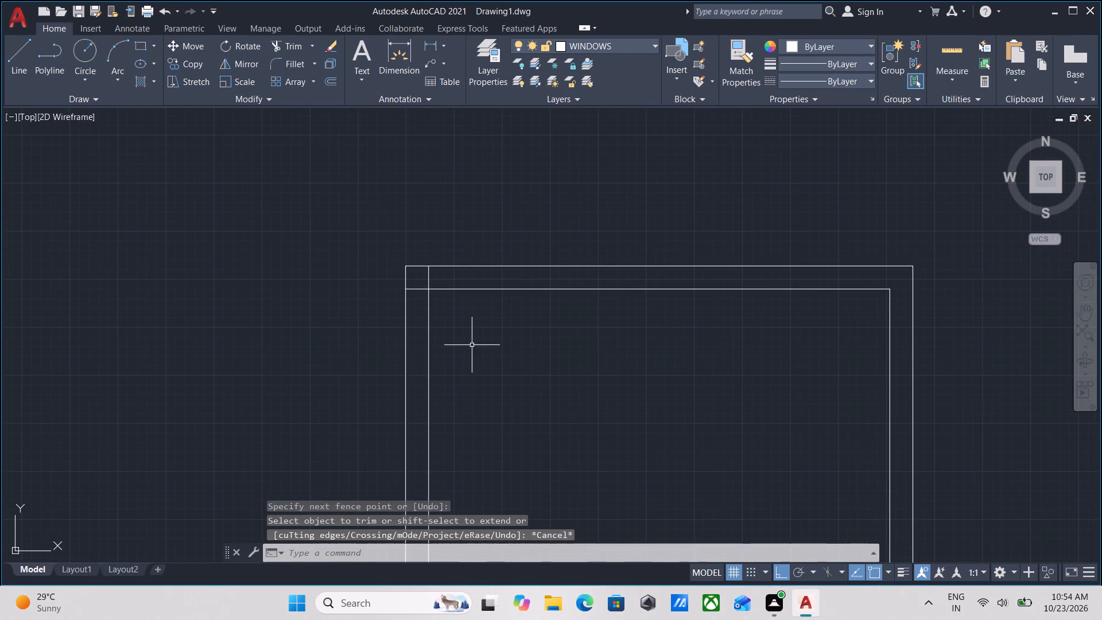
text(TR)
key(Return)
scroll(439, 278, up, 2)
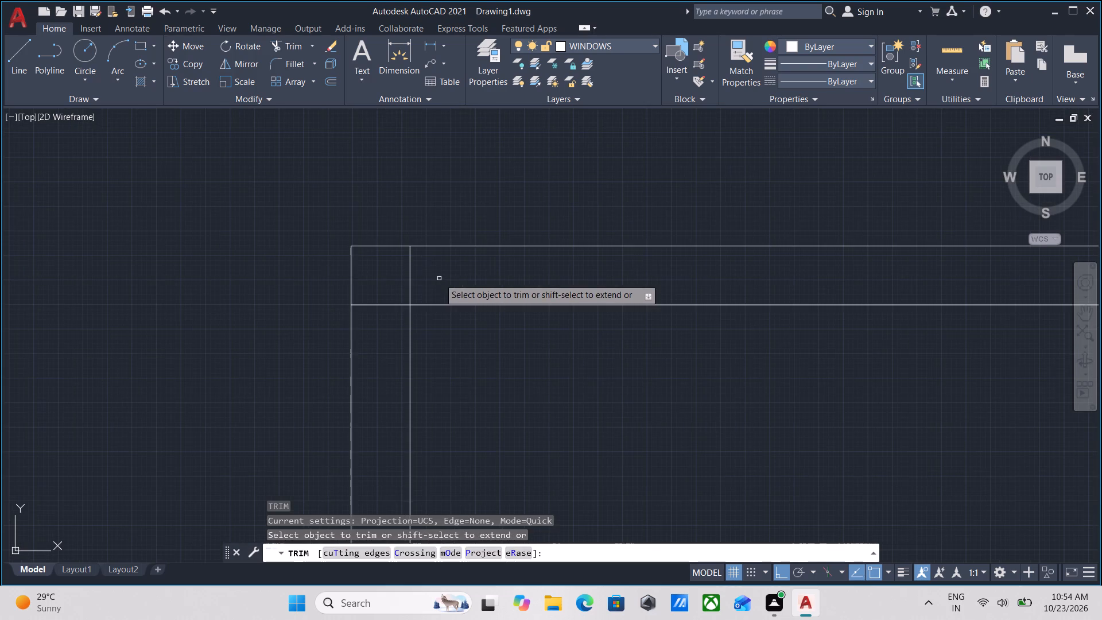
click(439, 278)
click(363, 278)
click(386, 286)
click(377, 344)
key(Escape)
Draw a line from the northwest room's outer northeast corner 9'-9" east, continuing 4'-3" south to the neighbouring room's outer northwest corner.
scroll(414, 326, down, 3)
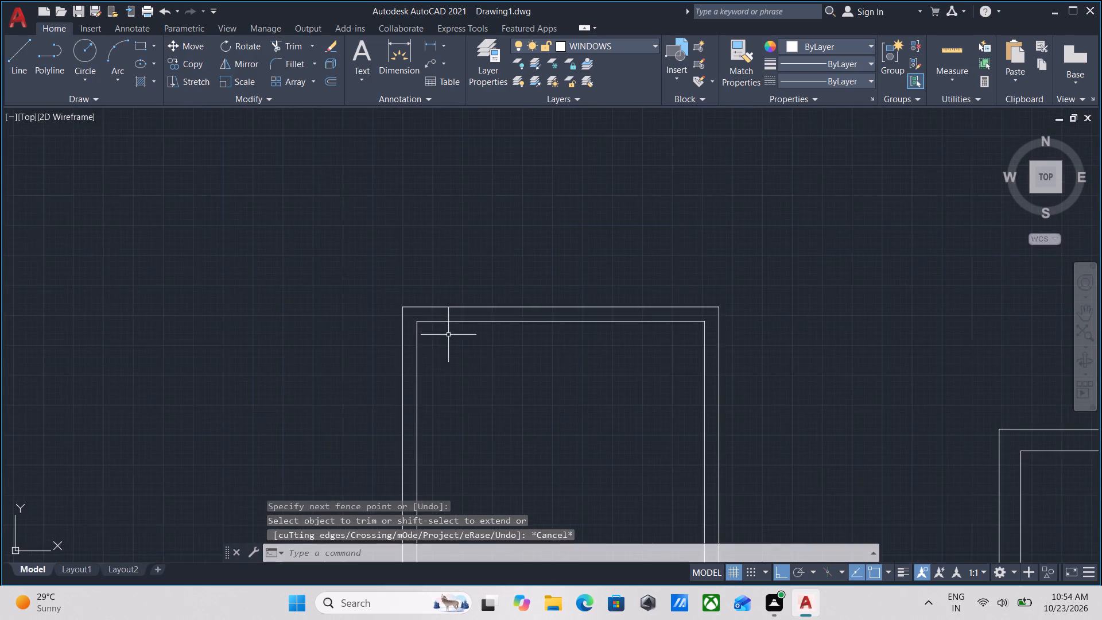
scroll(449, 335, down, 1)
middle_drag(449, 335, 328, 301)
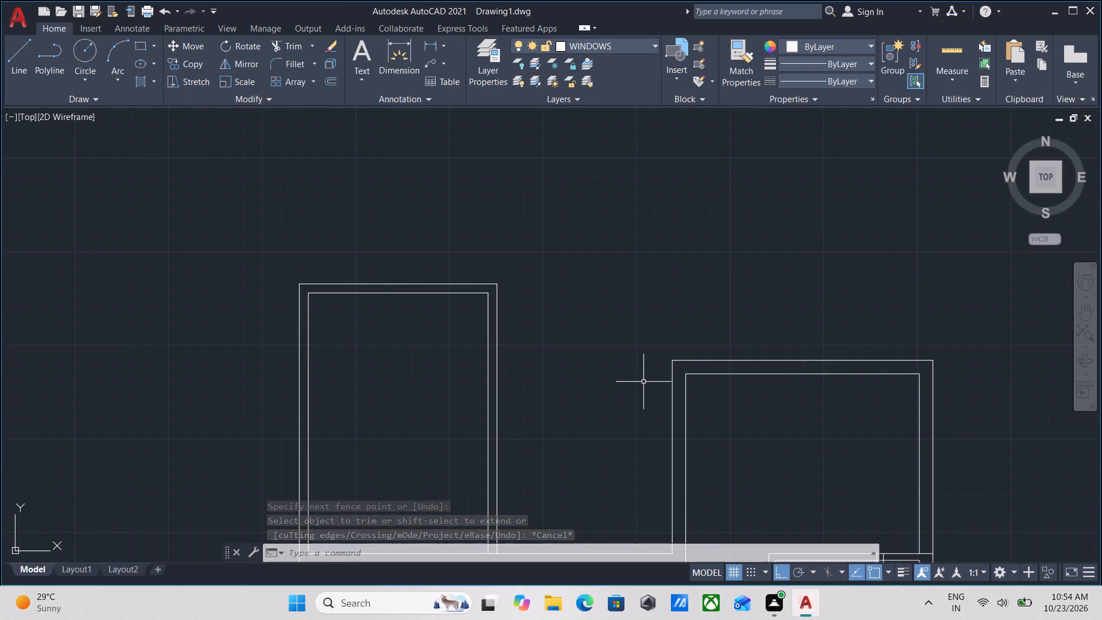
key(l)
key(Return)
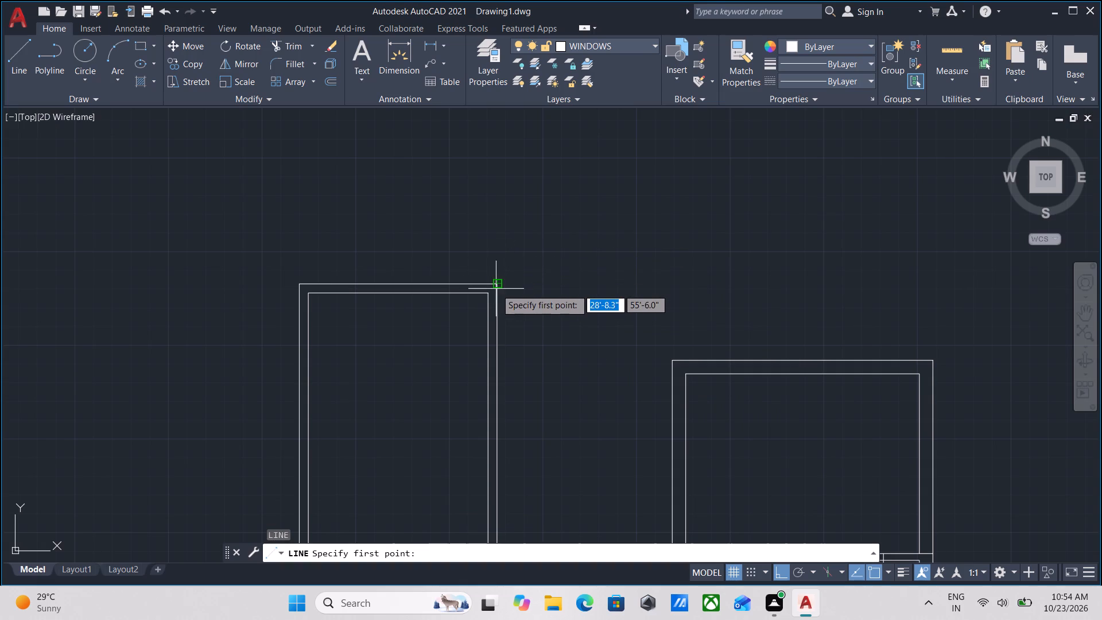
click(494, 285)
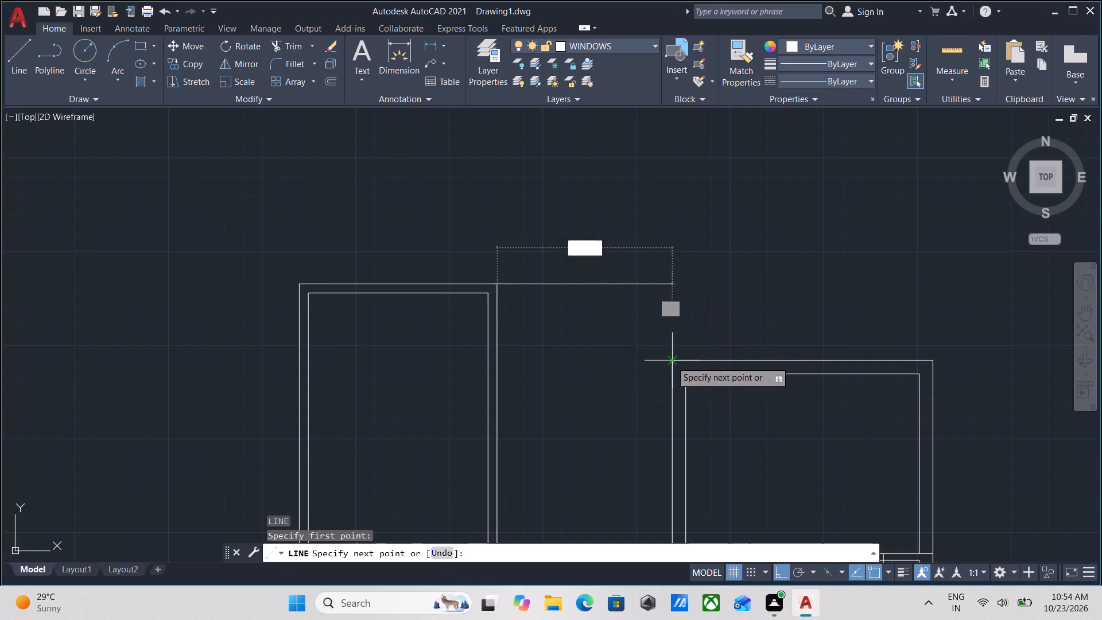
click(670, 282)
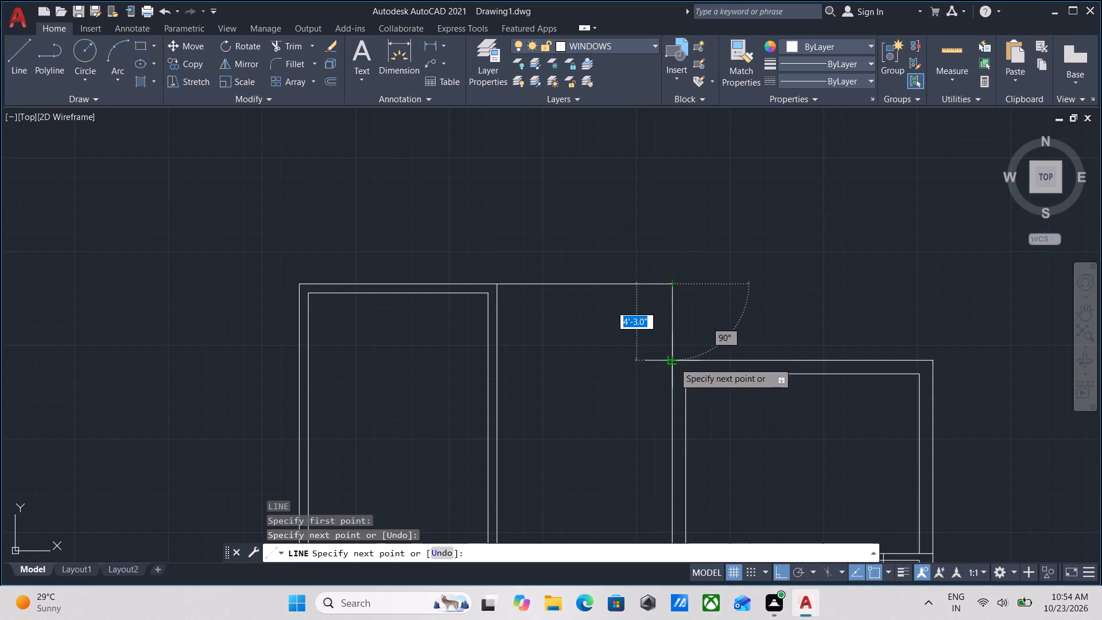
scroll(675, 357, up, 5)
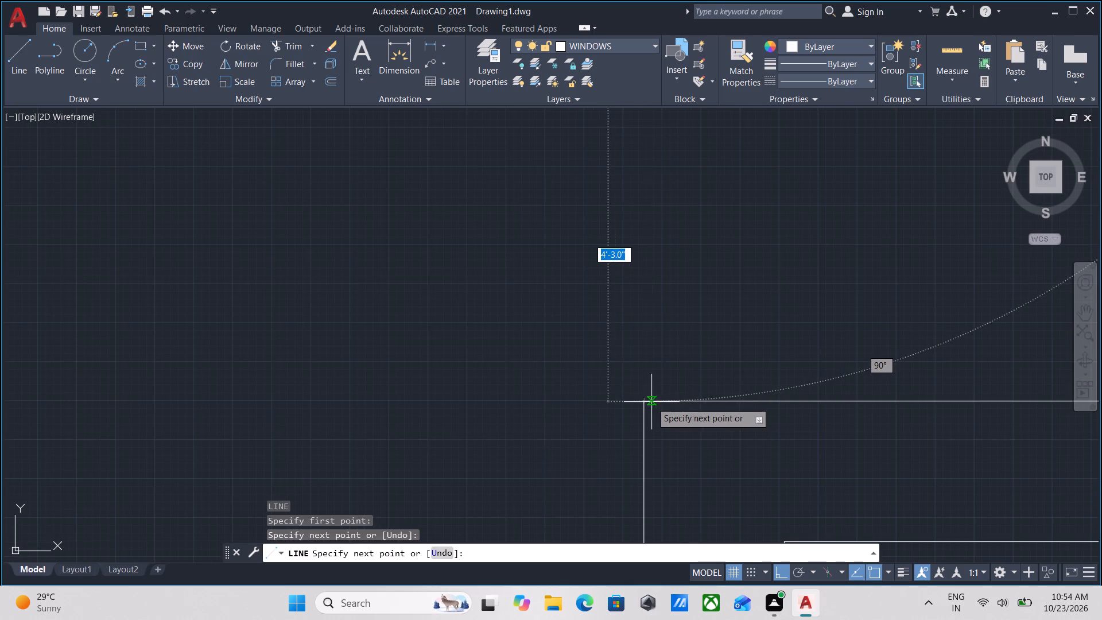
scroll(647, 390, up, 3)
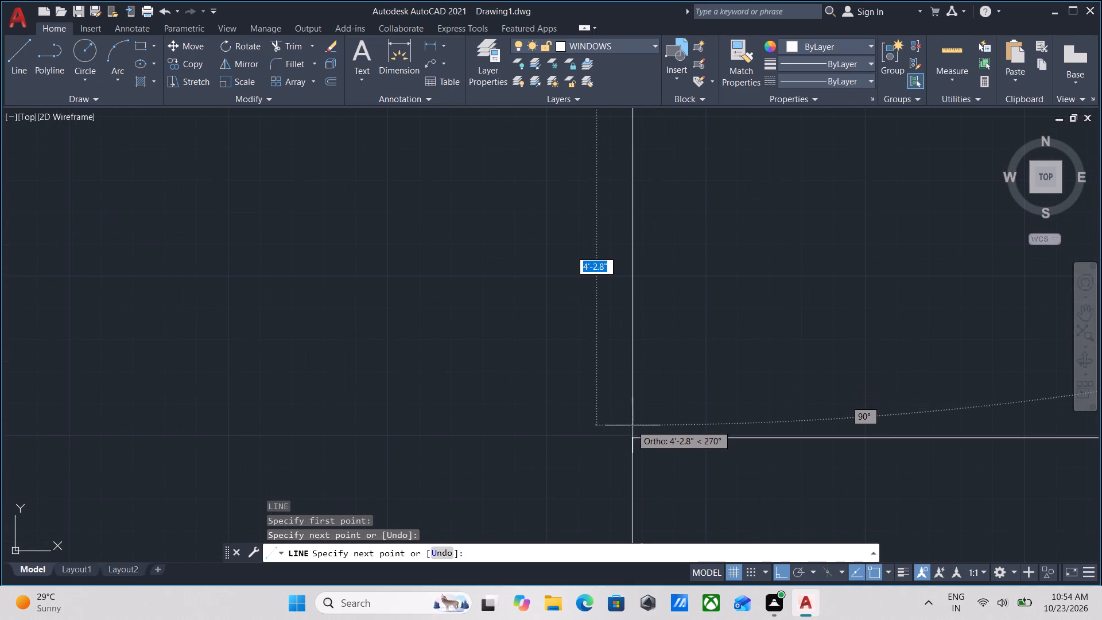
scroll(634, 439, up, 7)
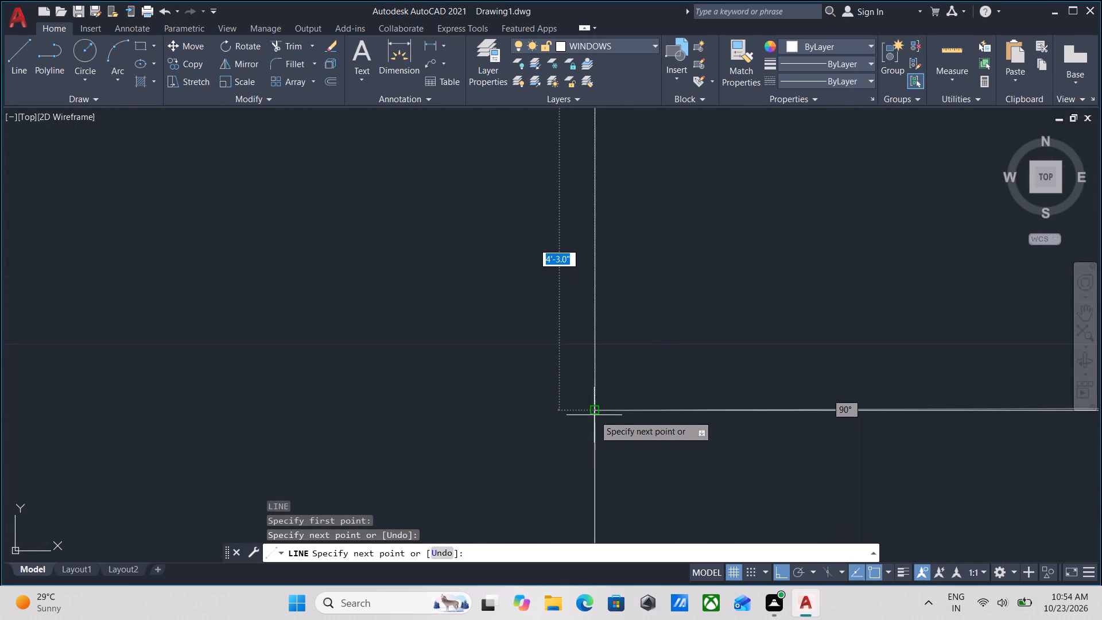
click(593, 411)
scroll(593, 411, down, 4)
key(Escape)
scroll(599, 405, down, 9)
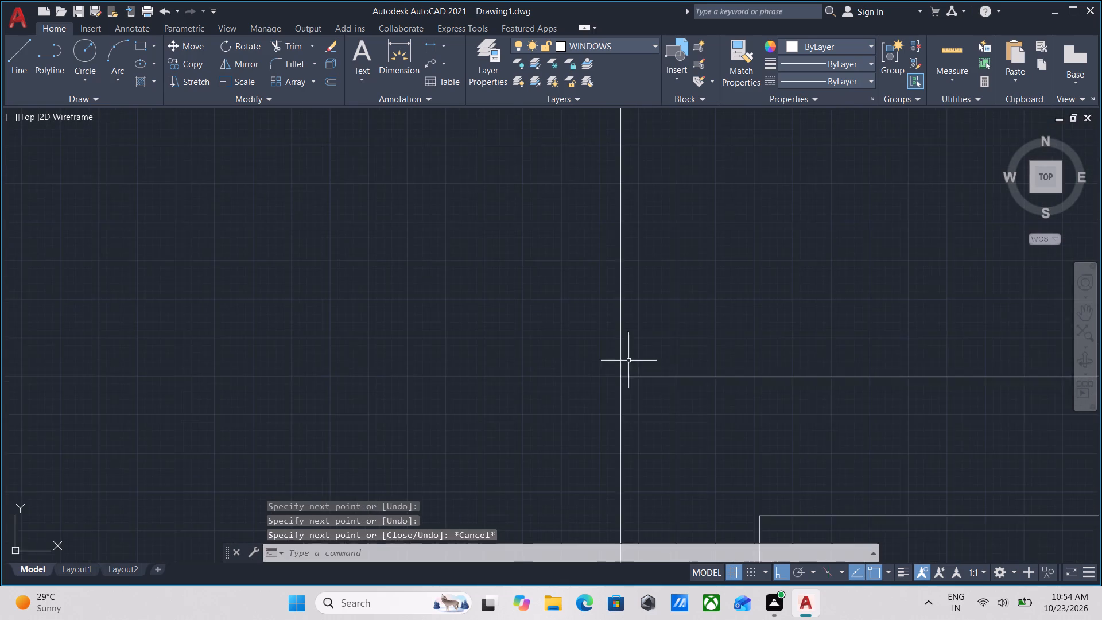
Examine the whole plan, from the northern rooms past the staircase to the entrance opening.
scroll(628, 359, down, 8)
middle_drag(669, 325, 663, 206)
scroll(529, 260, up, 2)
scroll(474, 287, down, 1)
middle_drag(488, 284, 578, 289)
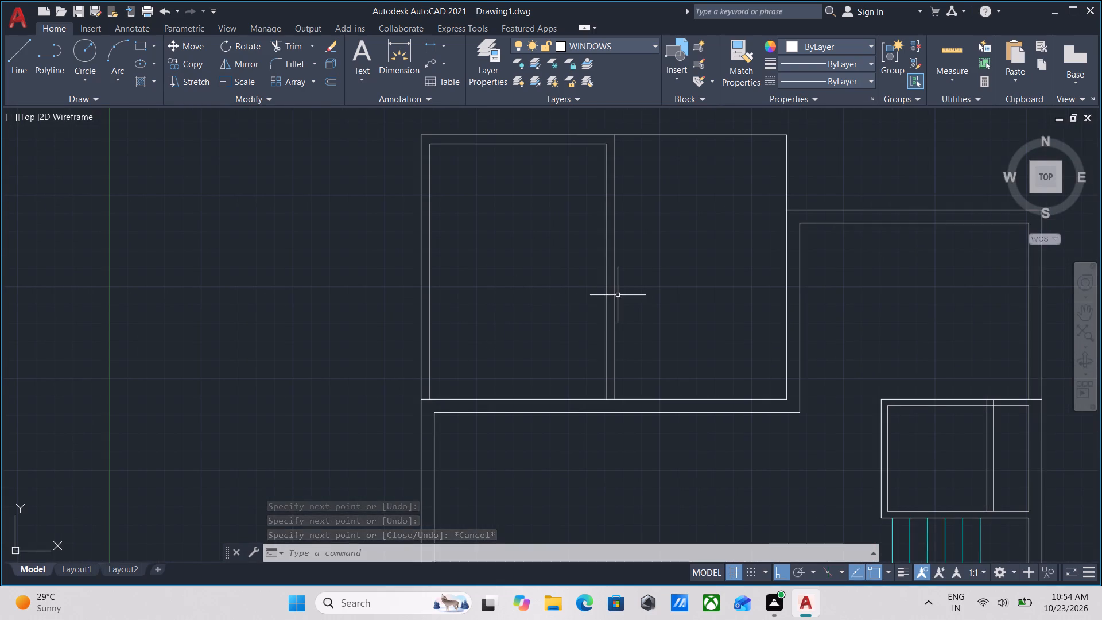
scroll(618, 295, down, 1)
middle_drag(618, 295, 533, 255)
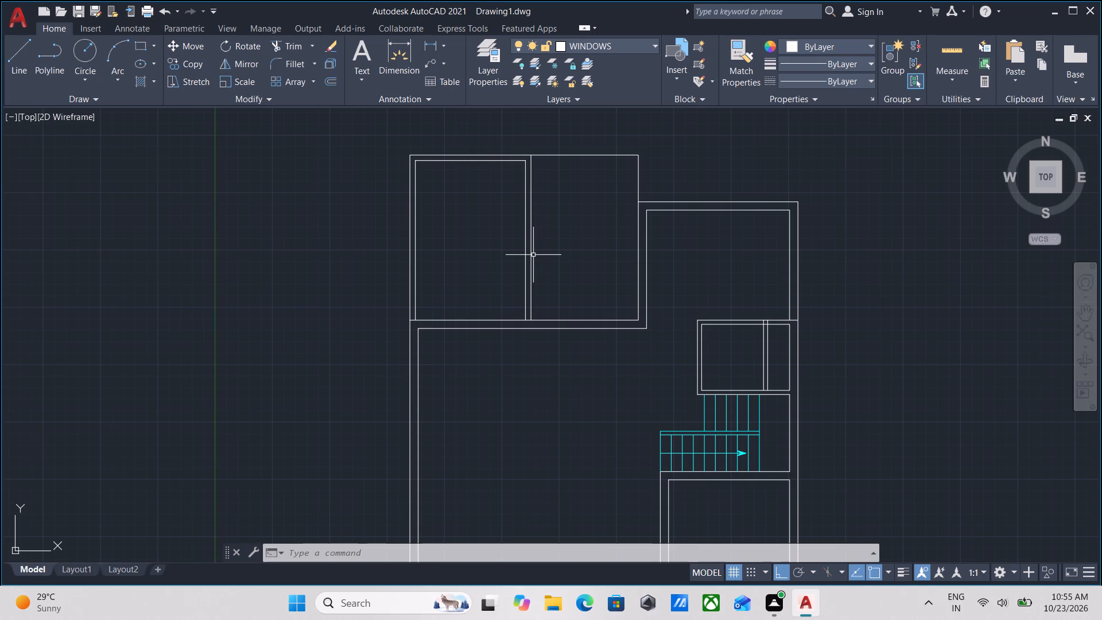
middle_drag(586, 400, 514, 179)
scroll(586, 400, up, 1)
scroll(513, 163, down, 2)
middle_drag(526, 252, 533, 292)
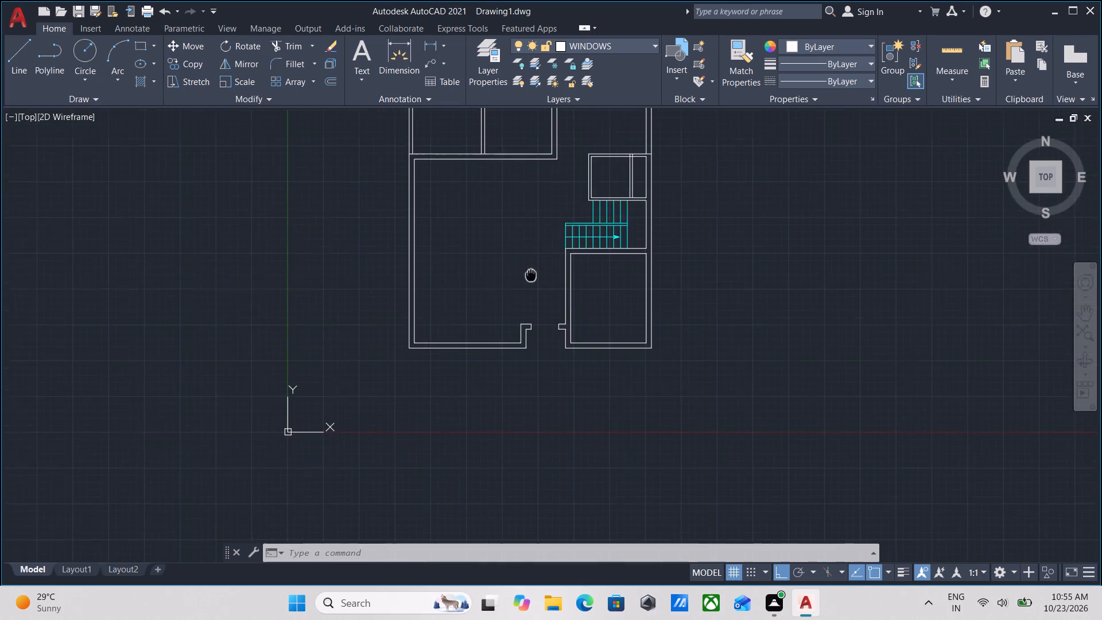
middle_drag(533, 292, 541, 361)
middle_drag(543, 340, 513, 460)
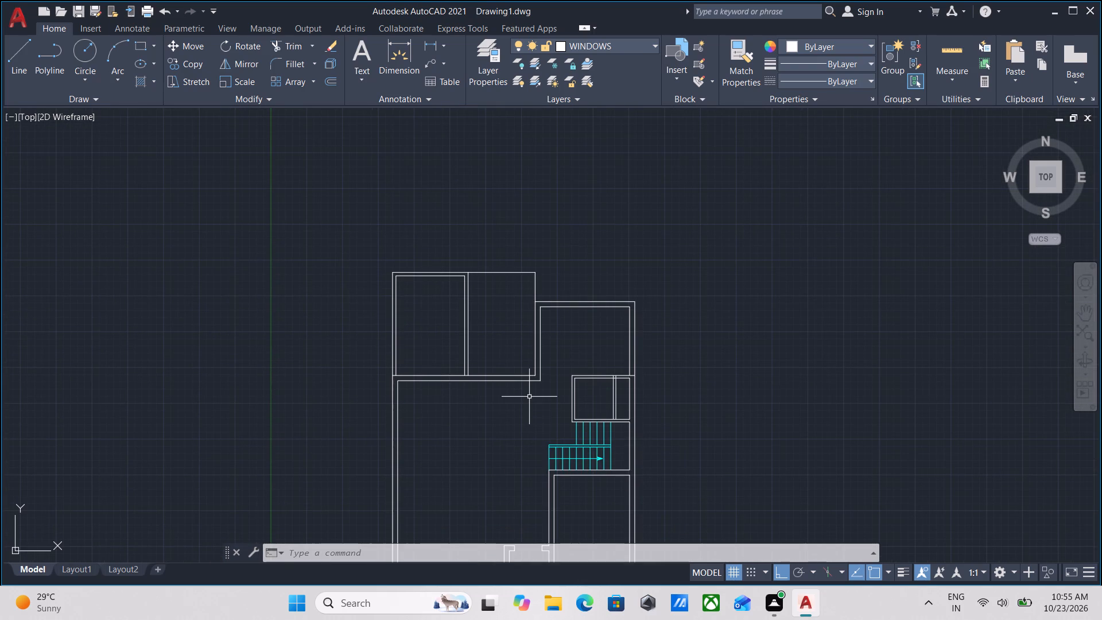
scroll(495, 281, up, 2)
scroll(473, 292, down, 1)
middle_drag(473, 299, 459, 342)
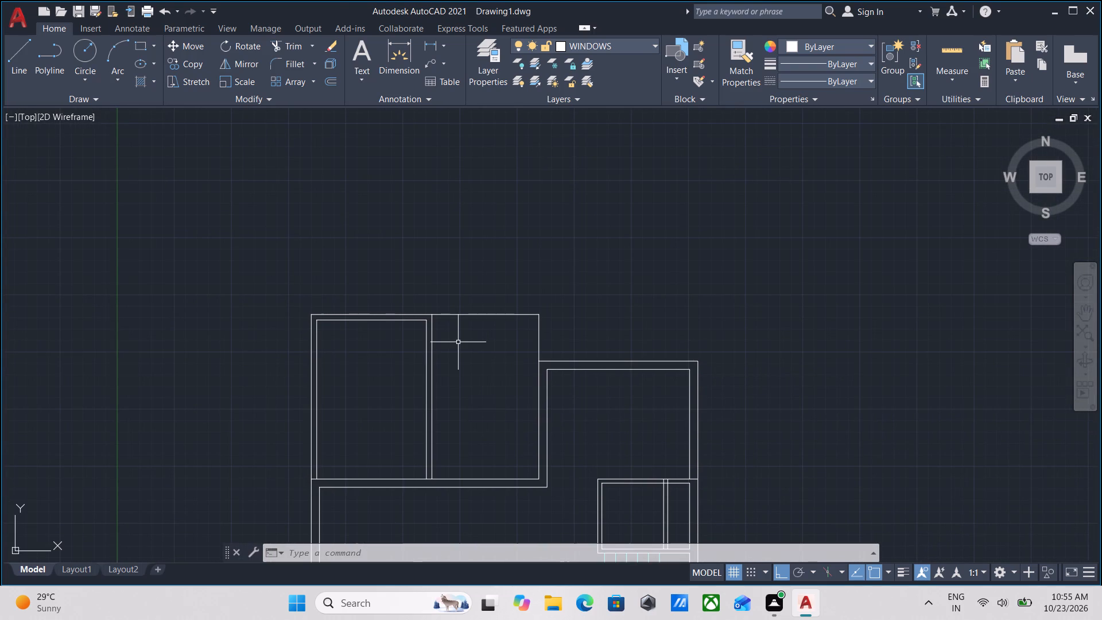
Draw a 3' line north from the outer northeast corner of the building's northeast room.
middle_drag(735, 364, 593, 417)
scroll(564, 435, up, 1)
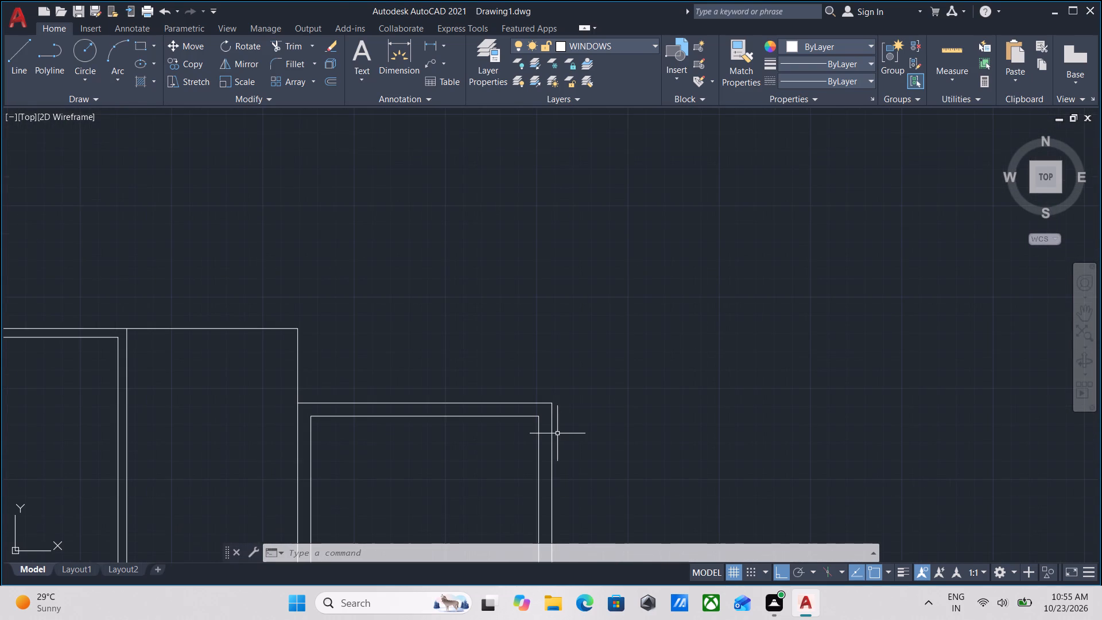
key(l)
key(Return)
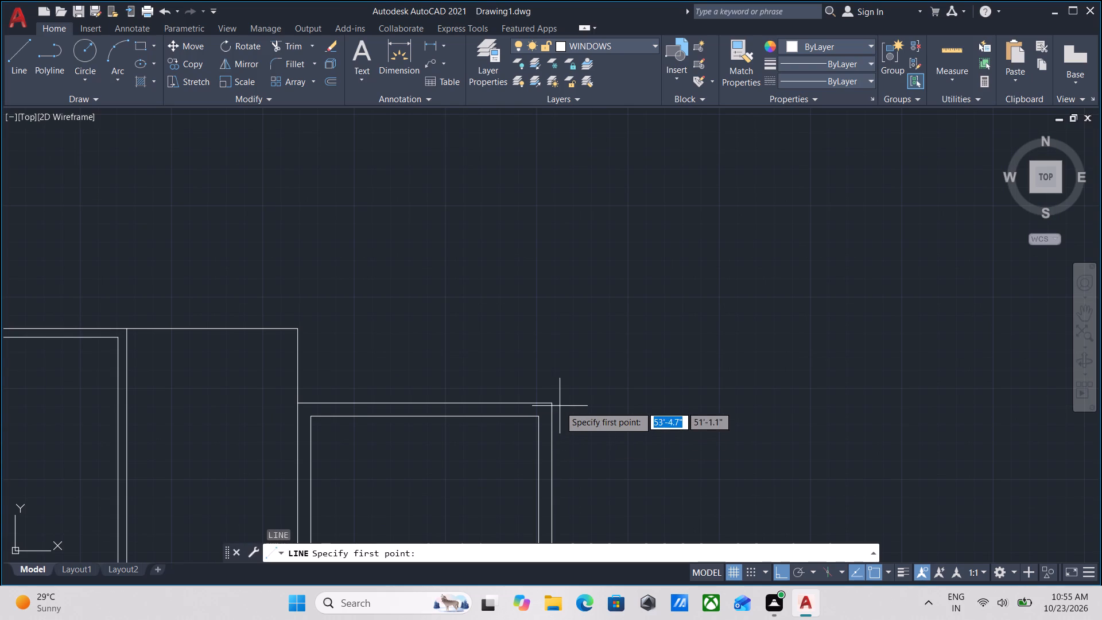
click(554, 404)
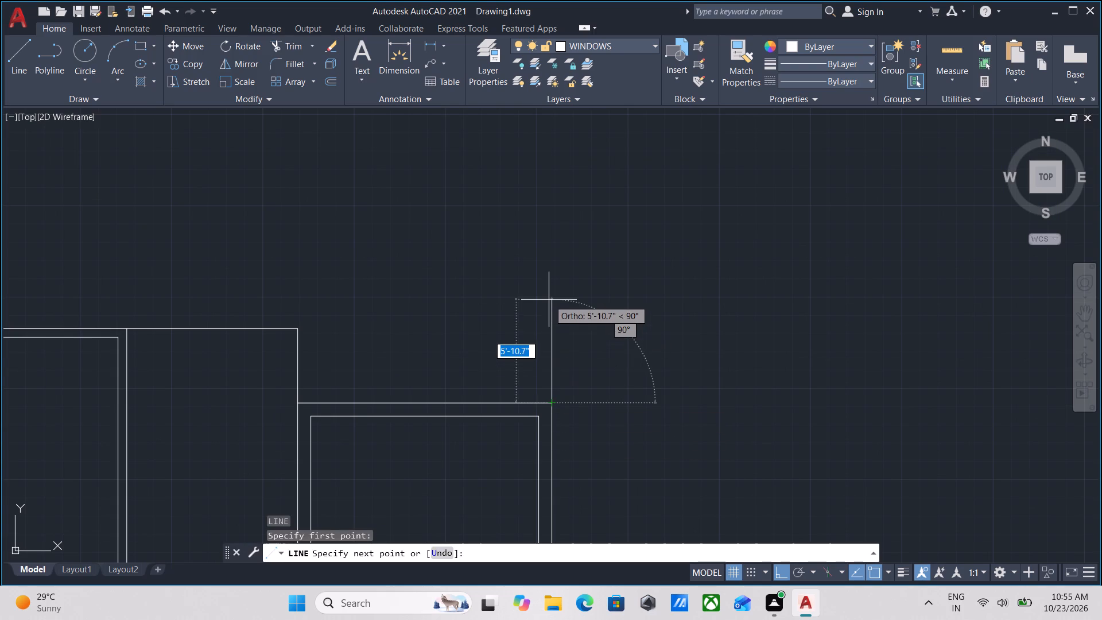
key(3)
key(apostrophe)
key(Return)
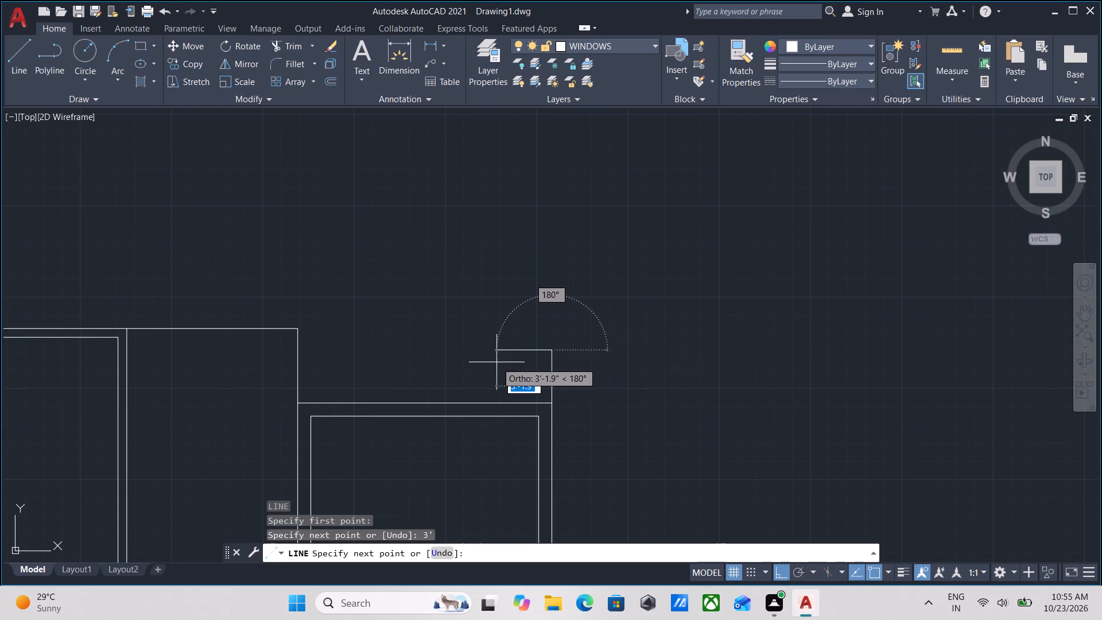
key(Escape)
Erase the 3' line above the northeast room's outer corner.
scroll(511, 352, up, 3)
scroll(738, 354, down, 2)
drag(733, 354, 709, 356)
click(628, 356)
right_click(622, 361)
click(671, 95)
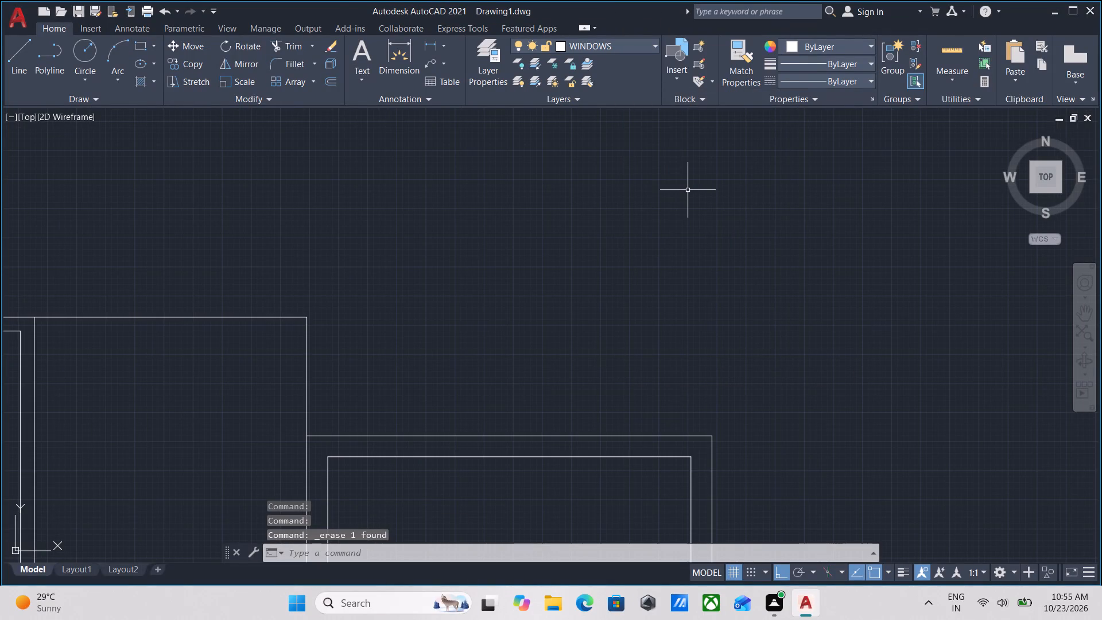
Draw a 5' line north from the northeast room's outer northeast corner.
key(l)
key(Return)
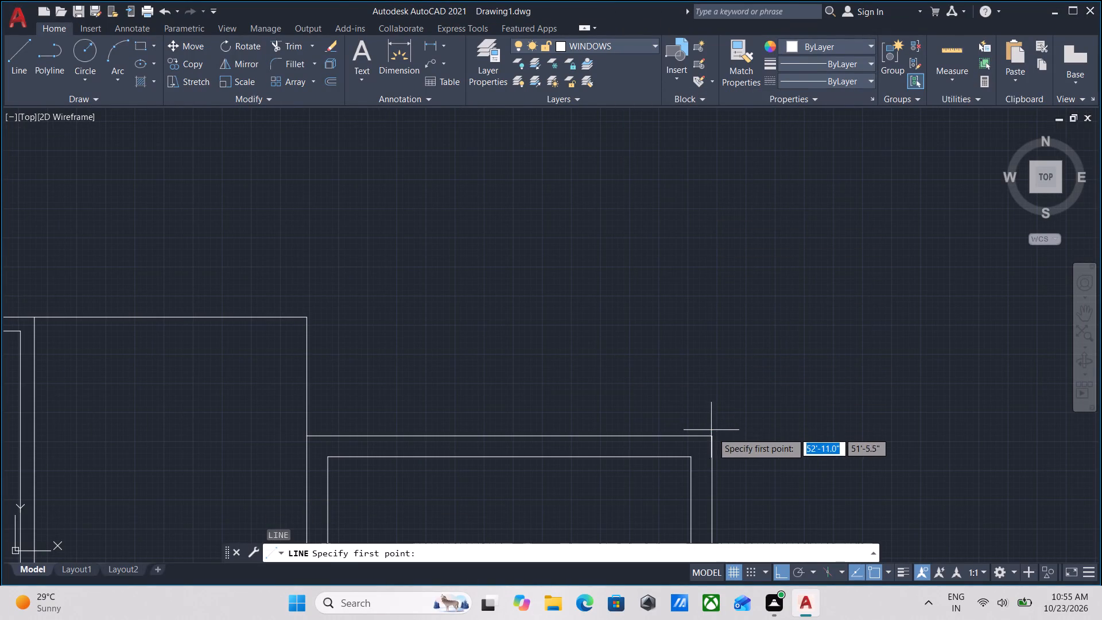
drag(713, 432, 712, 420)
key(5)
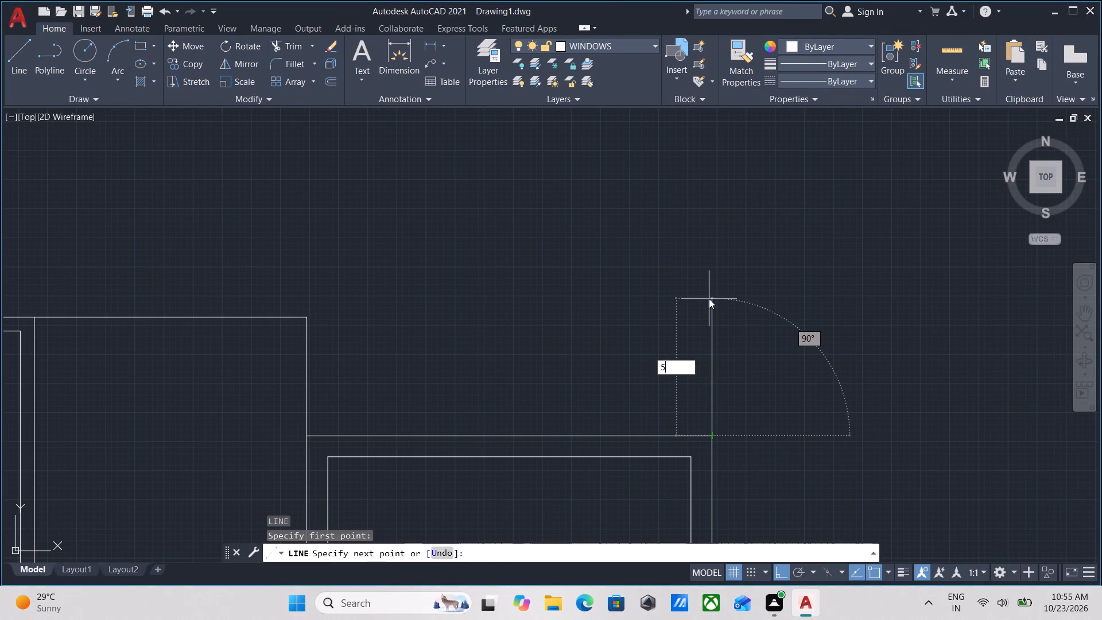
key(apostrophe)
key(Return)
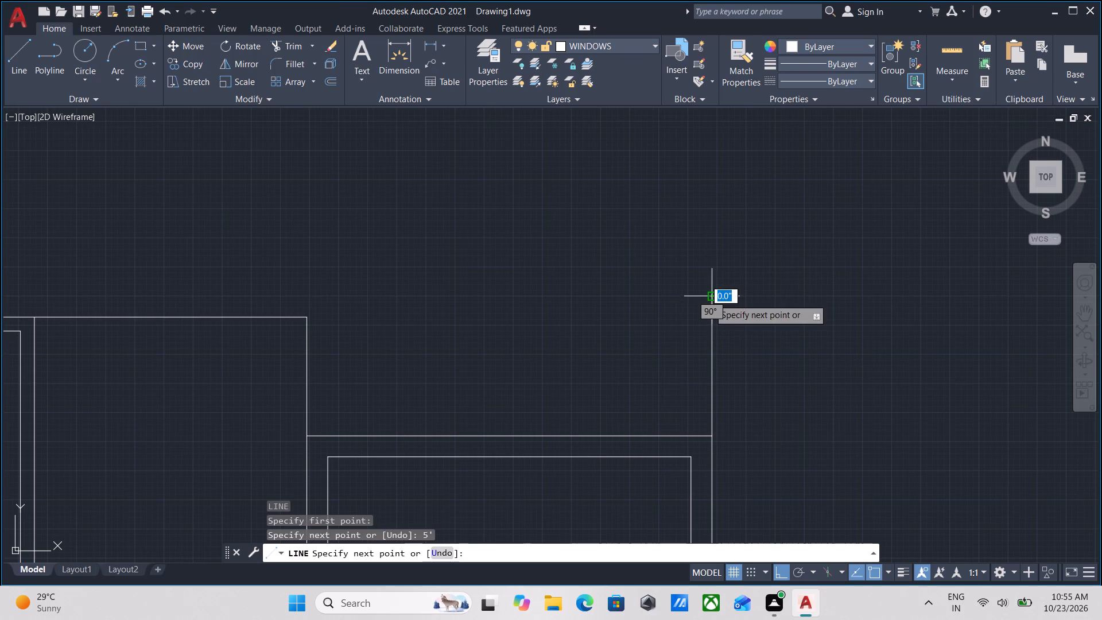
key(Escape)
Offset the 5' line above the northeast room 9" to the west.
drag(738, 391, 725, 380)
click(655, 321)
key(o)
key(Return)
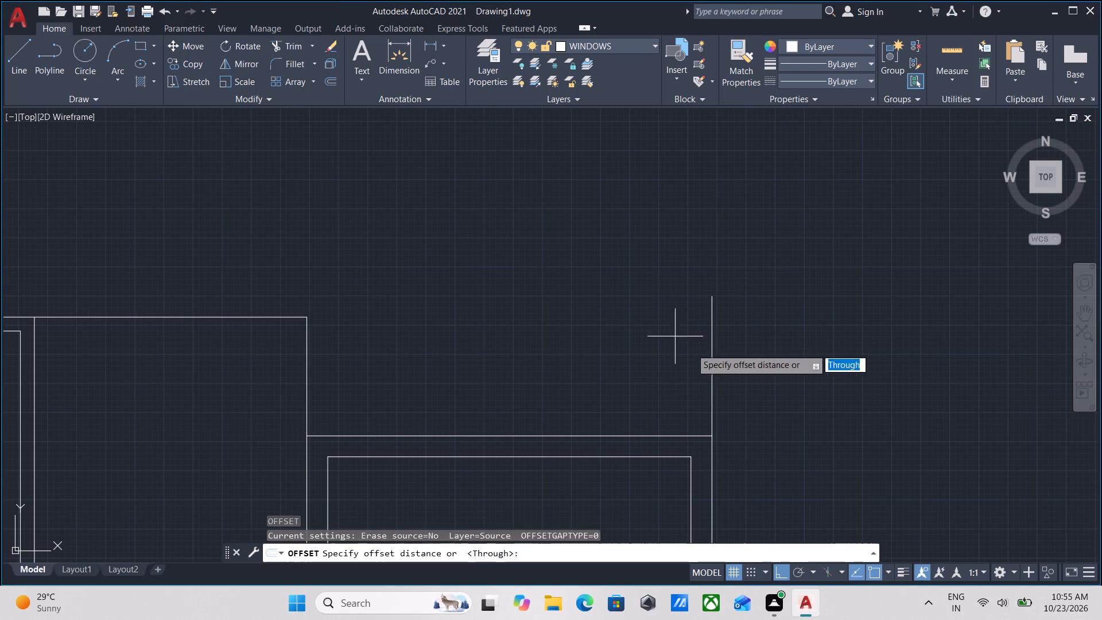
click(713, 365)
click(684, 365)
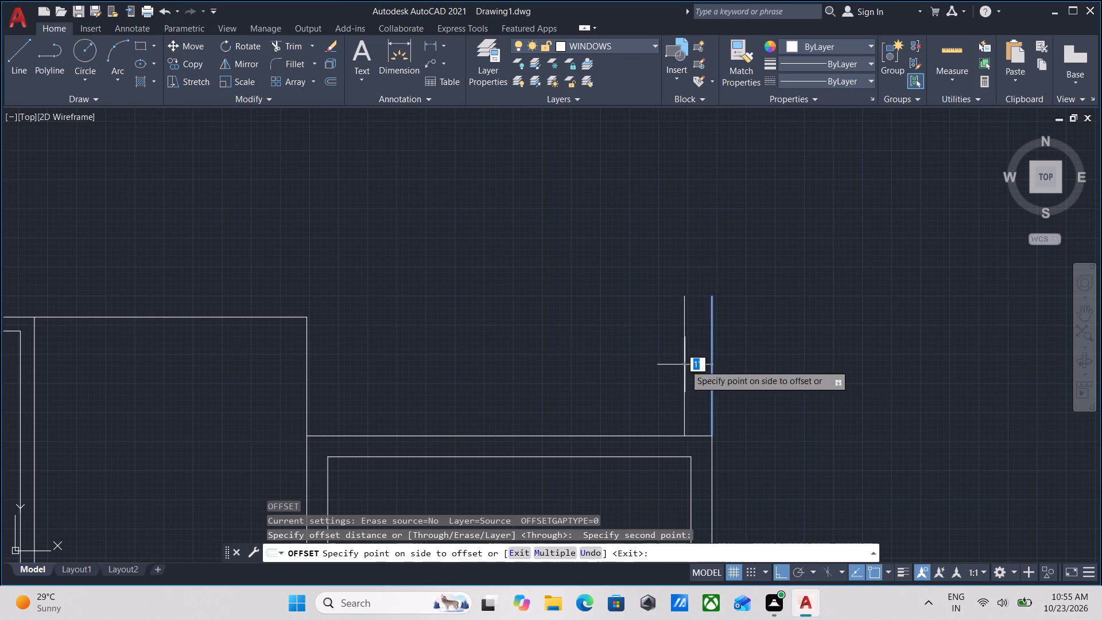
key(9)
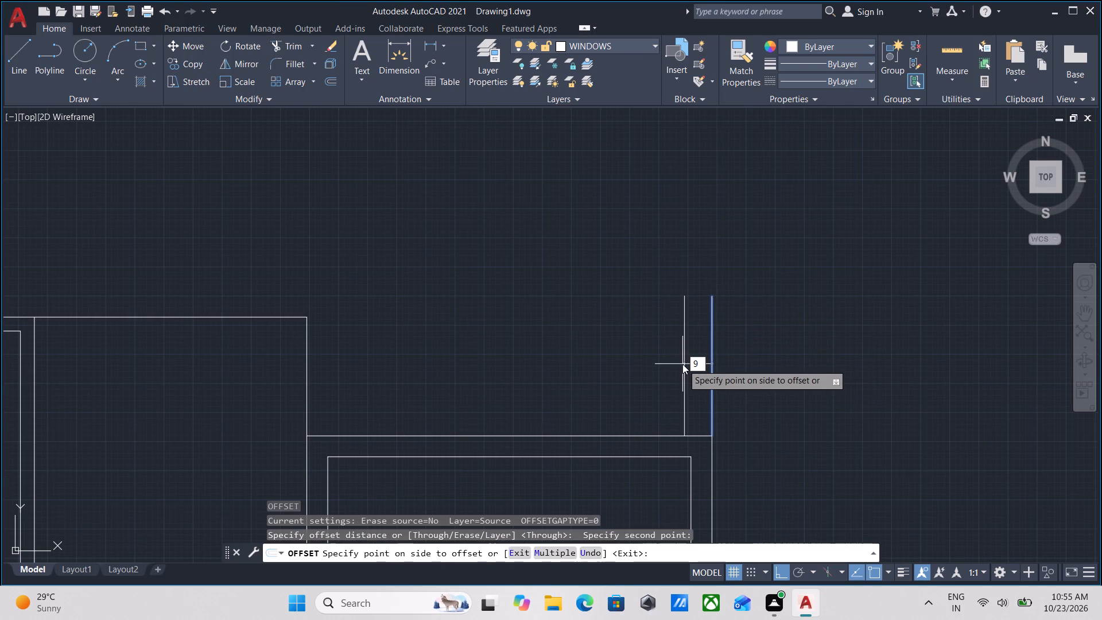
key(shift+quotedbl)
key(Return)
key(Escape)
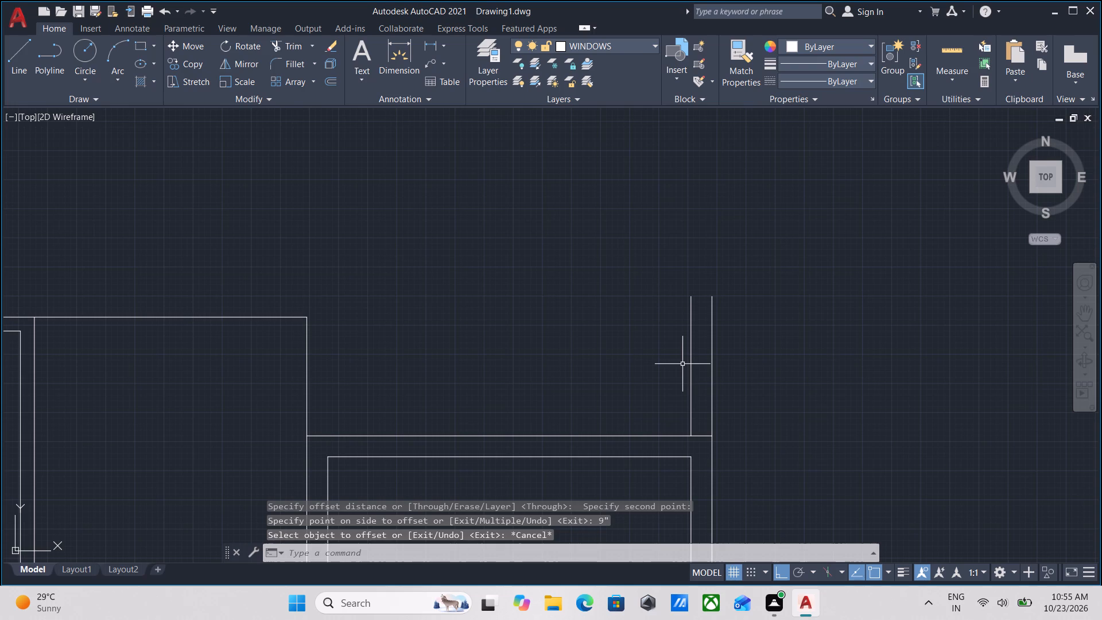
Draw a 9" line closing the north end of the wall stub above the northeast room.
key(l)
key(Return)
scroll(717, 331, up, 1)
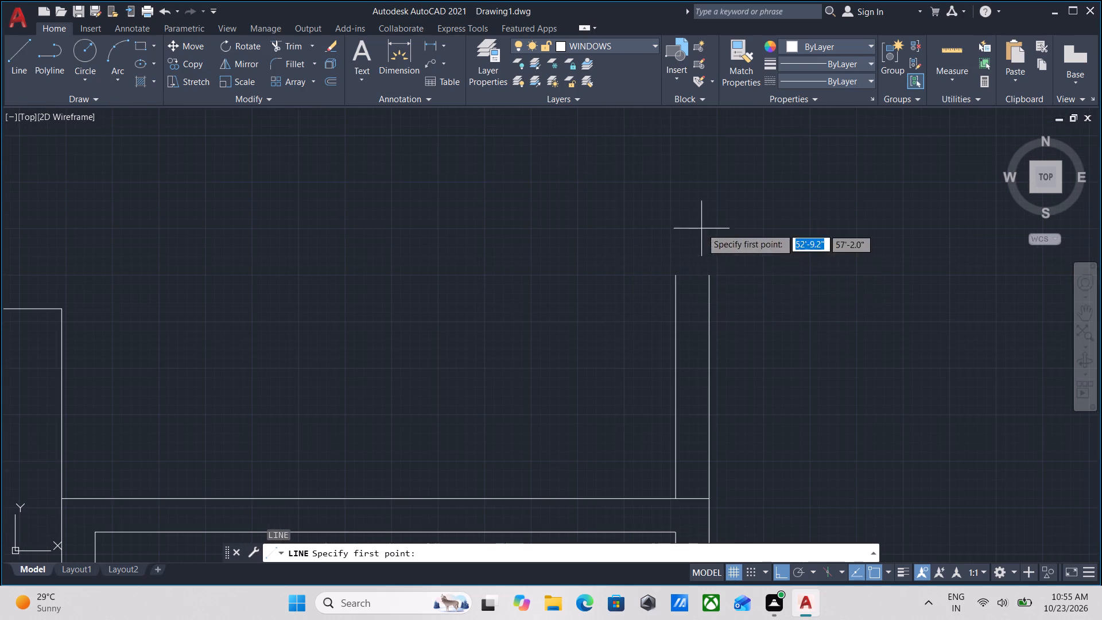
click(712, 277)
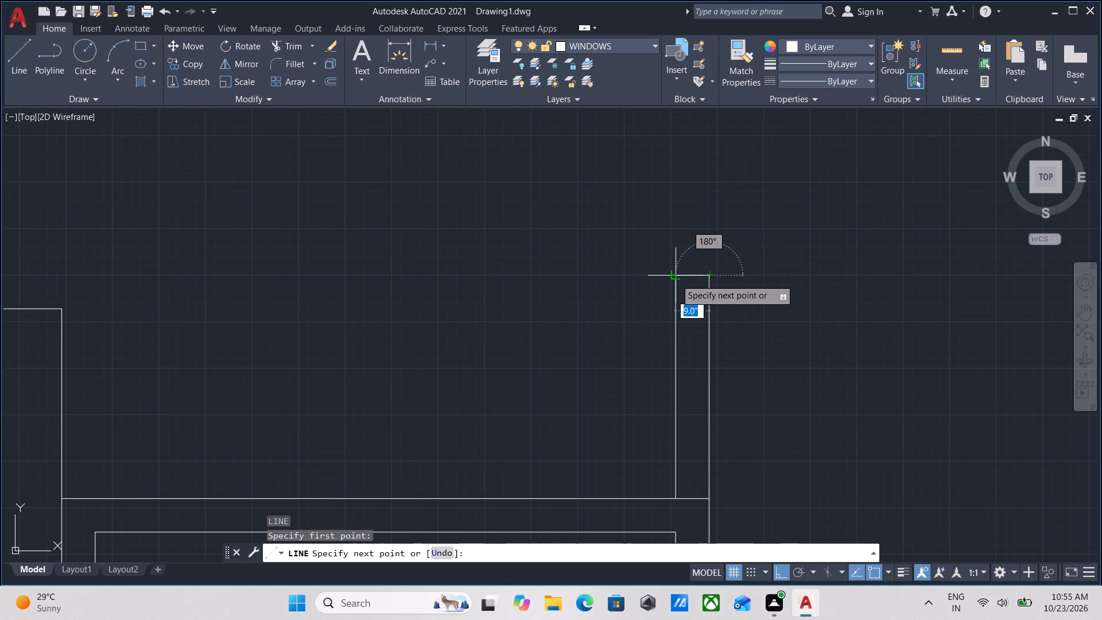
click(675, 279)
key(Escape)
Trim the northeast room's outer north wall line where it crosses the base of the wall stub.
scroll(693, 354, down, 1)
middle_drag(693, 354, 693, 318)
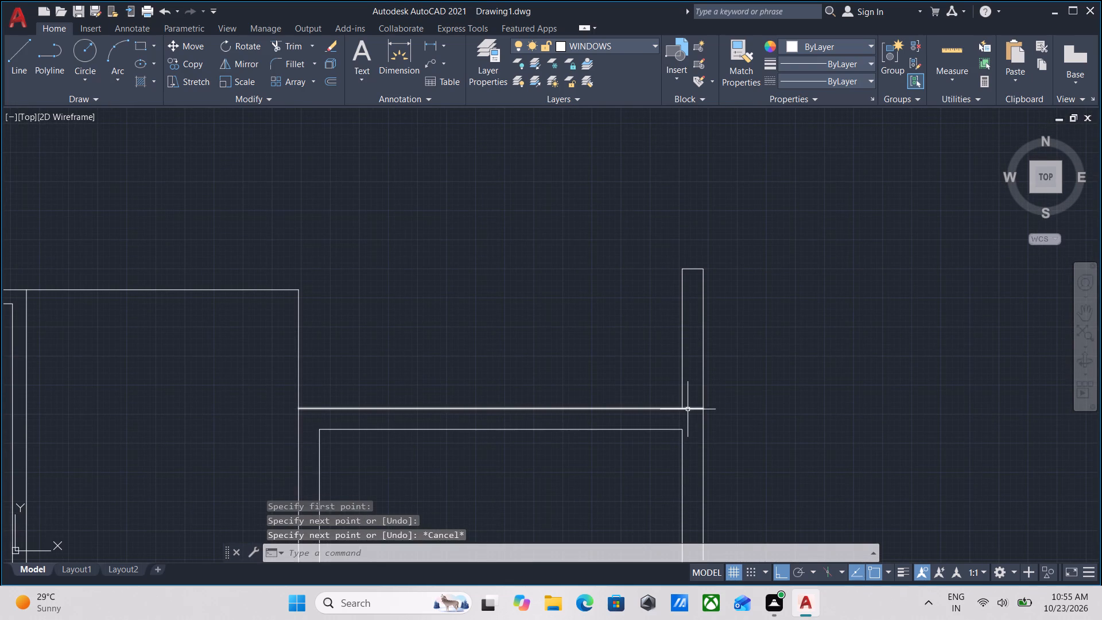
text(TR)
key(Return)
scroll(686, 431, up, 2)
click(692, 419)
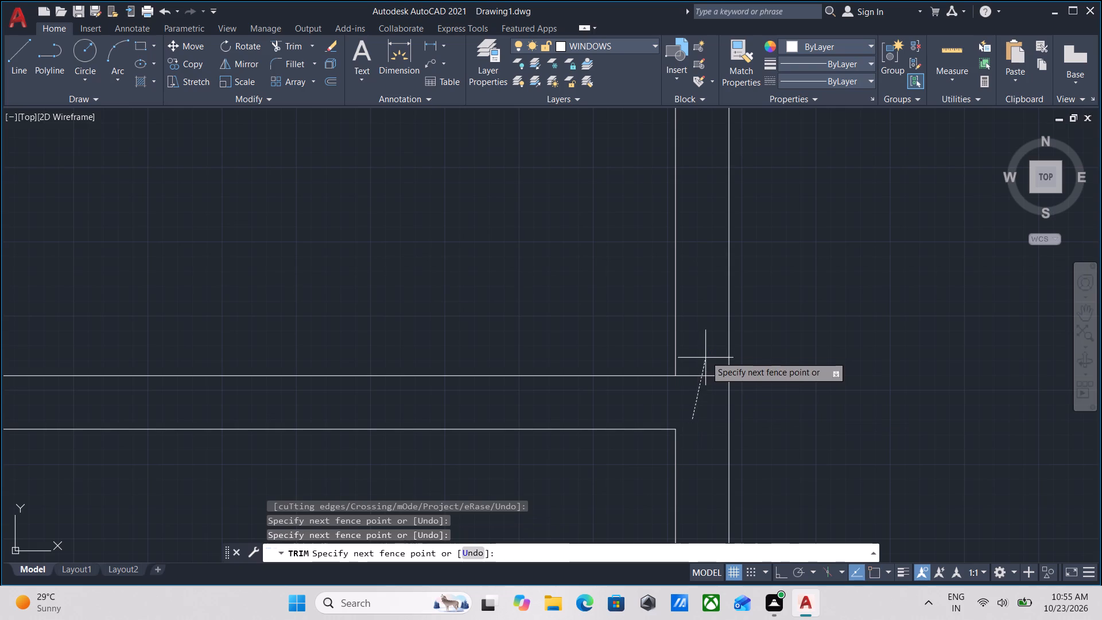
click(706, 344)
key(Escape)
Trim the overlapping lines where the partition meets the north wall of the small room above the staircase, opening the junction.
scroll(707, 343, down, 3)
middle_drag(780, 294, 689, 308)
scroll(685, 310, down, 1)
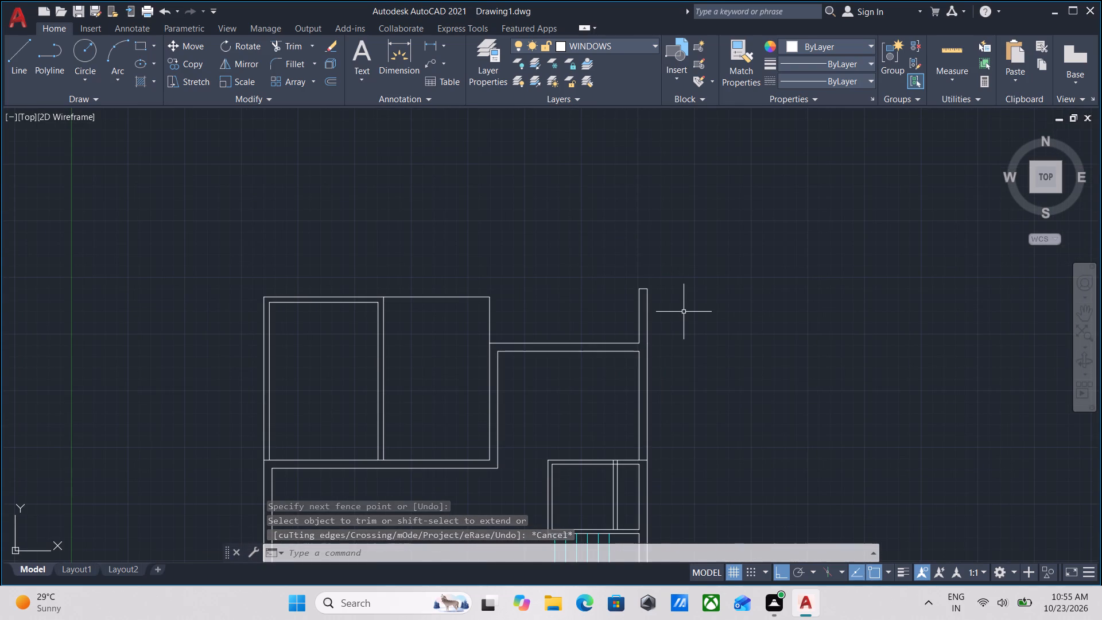
middle_drag(684, 312, 686, 145)
scroll(638, 320, up, 1)
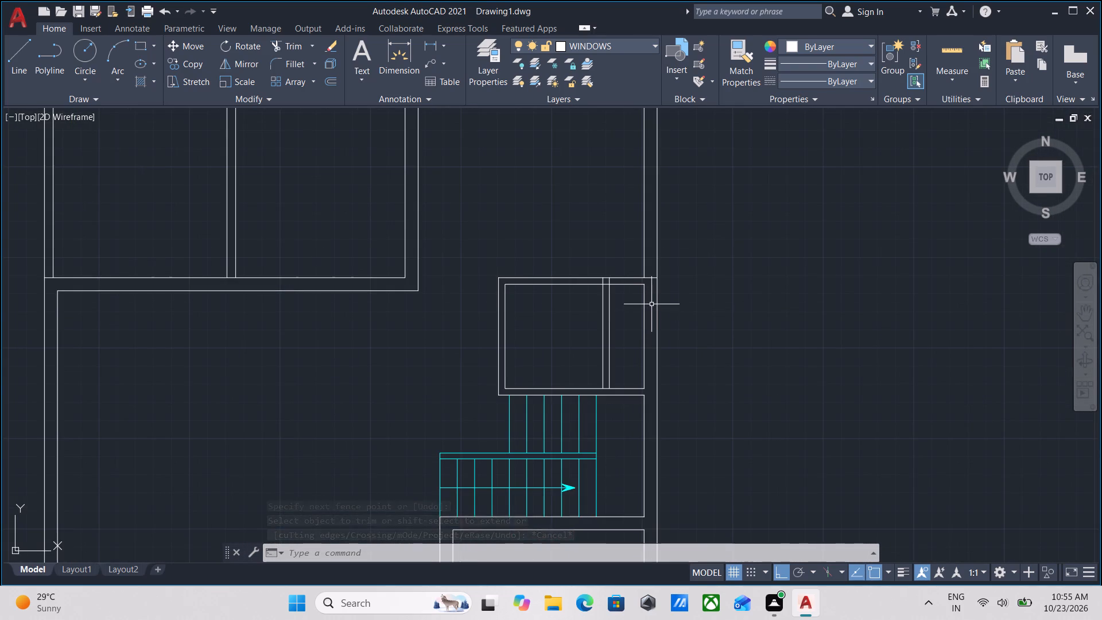
scroll(638, 320, up, 2)
middle_drag(605, 321, 612, 350)
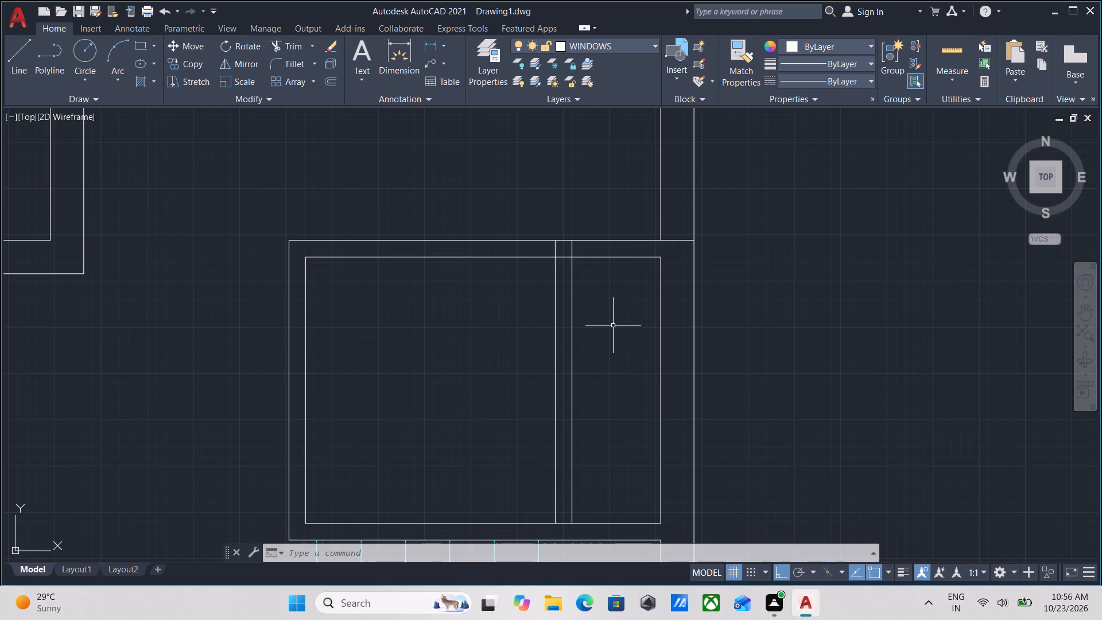
scroll(609, 329, down, 1)
middle_drag(609, 328, 607, 310)
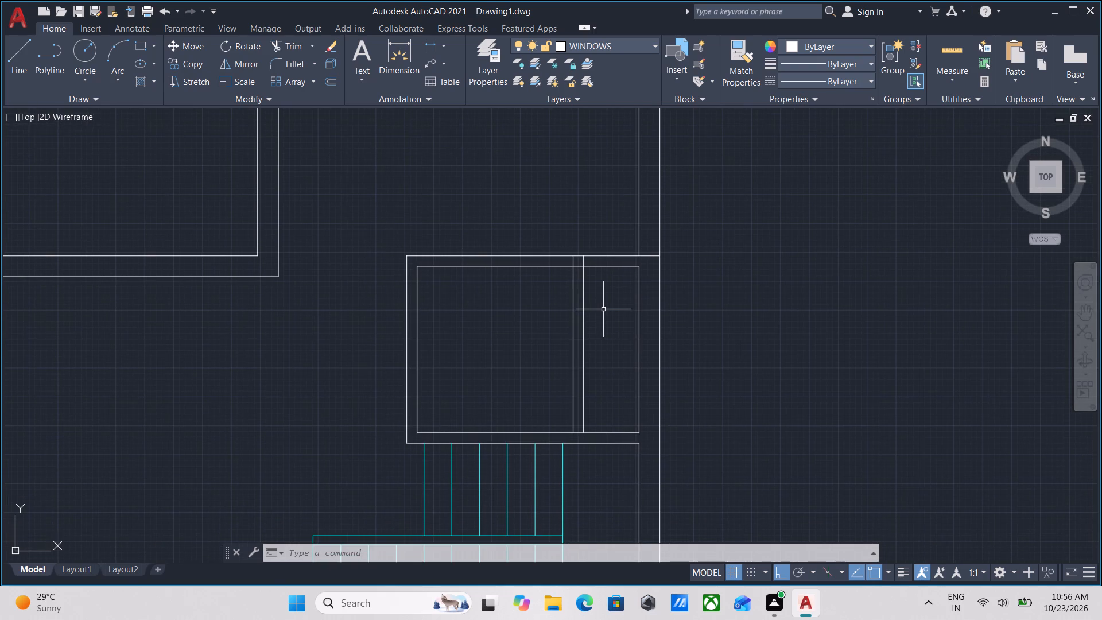
scroll(612, 305, down, 2)
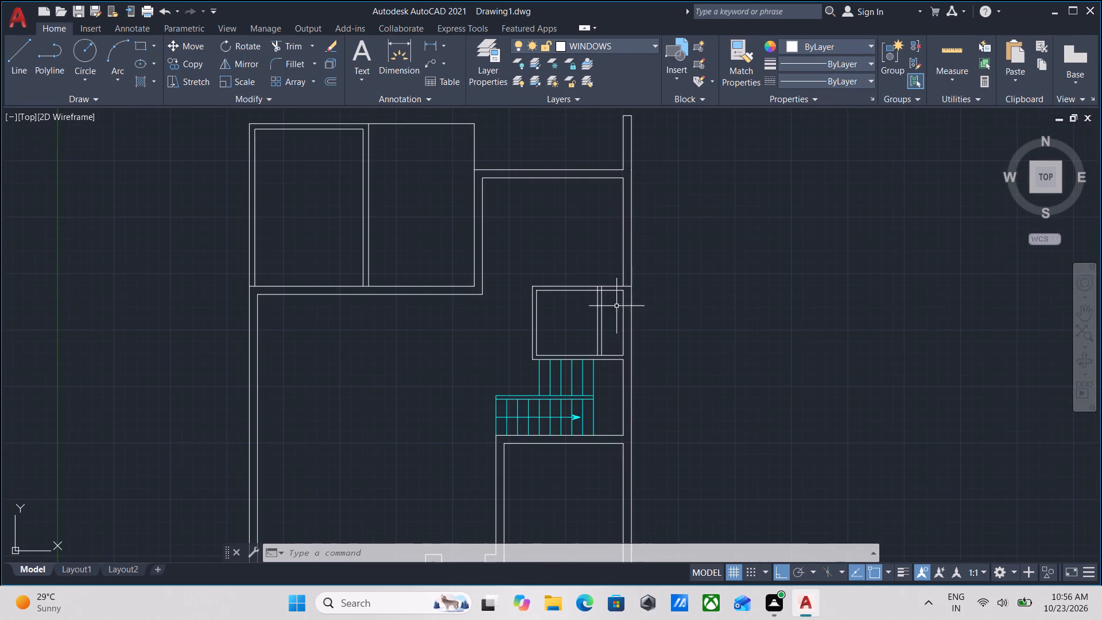
middle_drag(669, 290, 680, 276)
scroll(630, 284, up, 2)
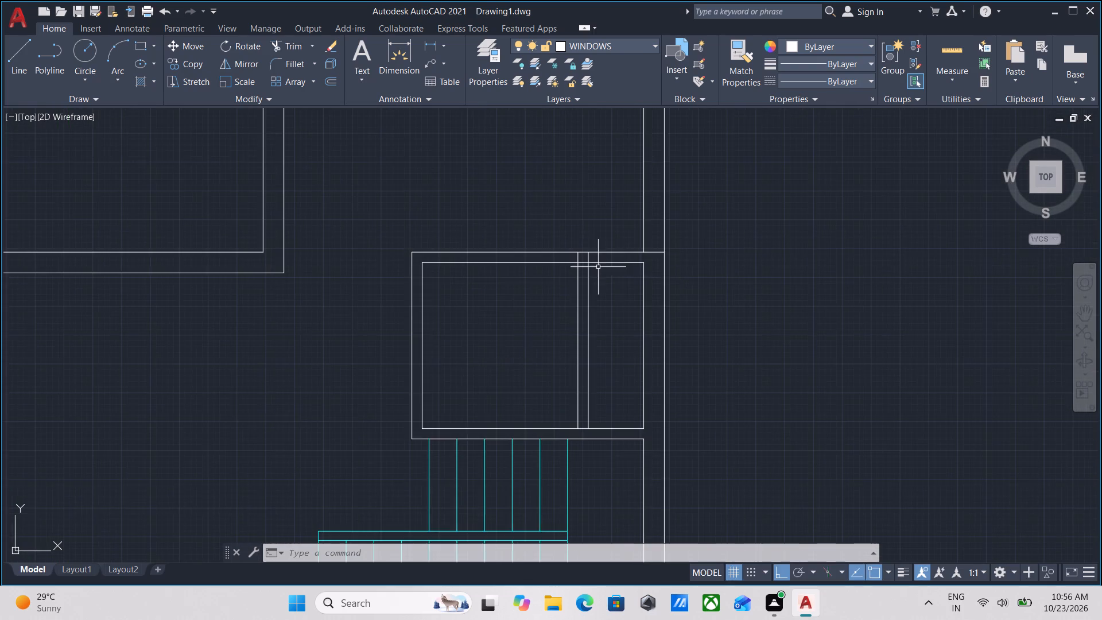
scroll(591, 264, up, 2)
middle_drag(596, 265, 584, 319)
text(TR)
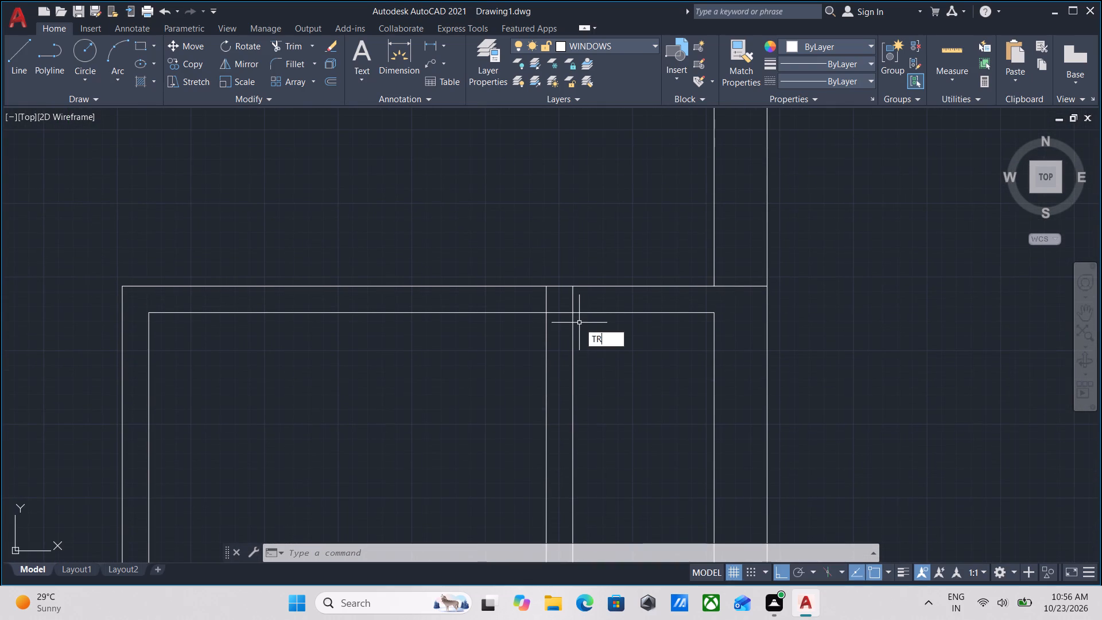
key(Return)
scroll(550, 311, up, 2)
click(651, 286)
click(455, 277)
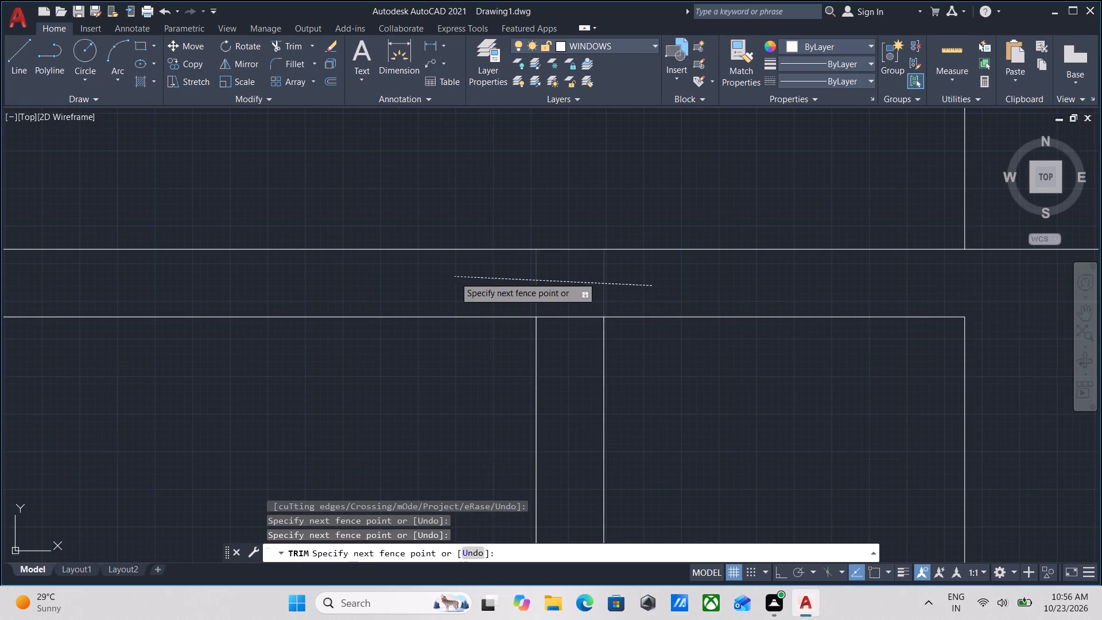
click(560, 292)
click(561, 365)
Trim the inner south wall line between the partition's two lines in the small room above the staircase.
scroll(583, 332, down, 4)
middle_drag(628, 401, 610, 334)
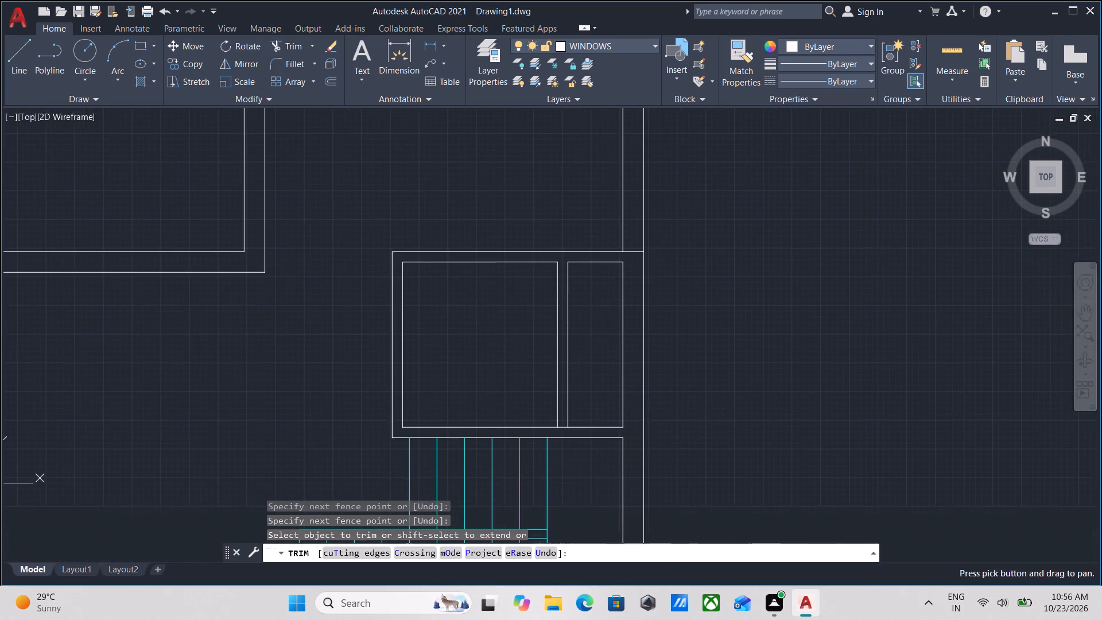
scroll(560, 420, up, 2)
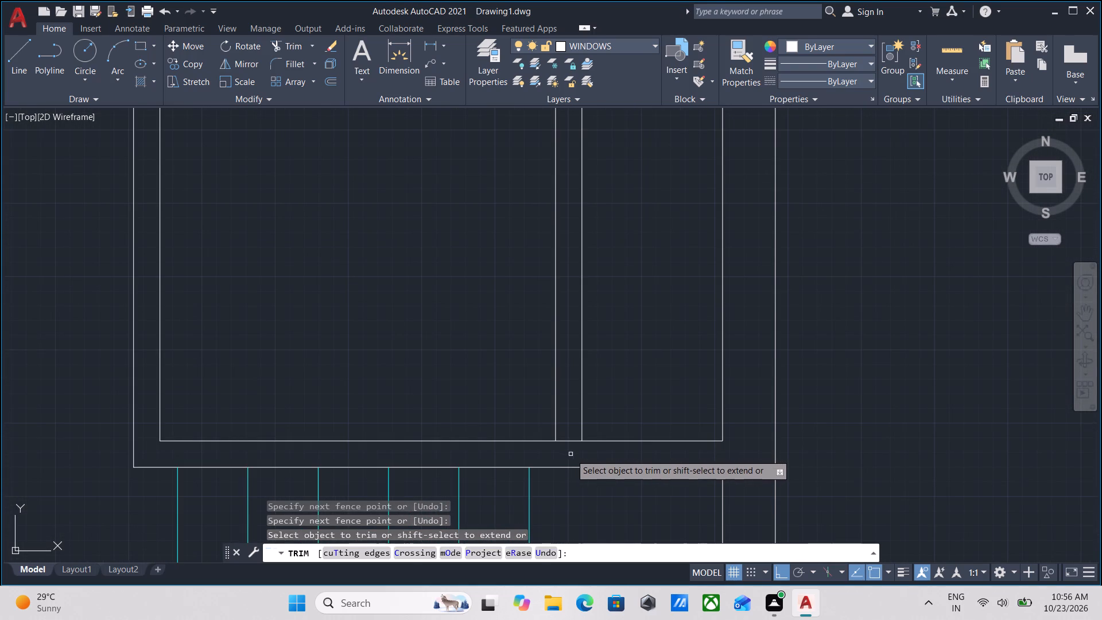
click(571, 454)
click(569, 432)
scroll(571, 420, down, 3)
middle_drag(604, 367, 596, 385)
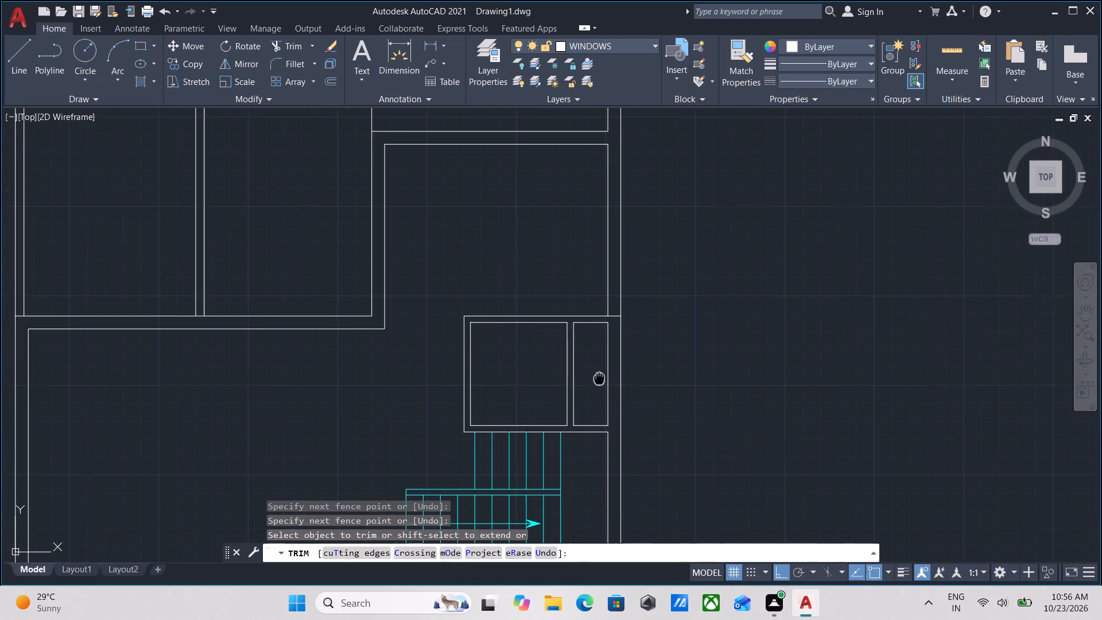
middle_drag(596, 385, 592, 397)
key(Escape)
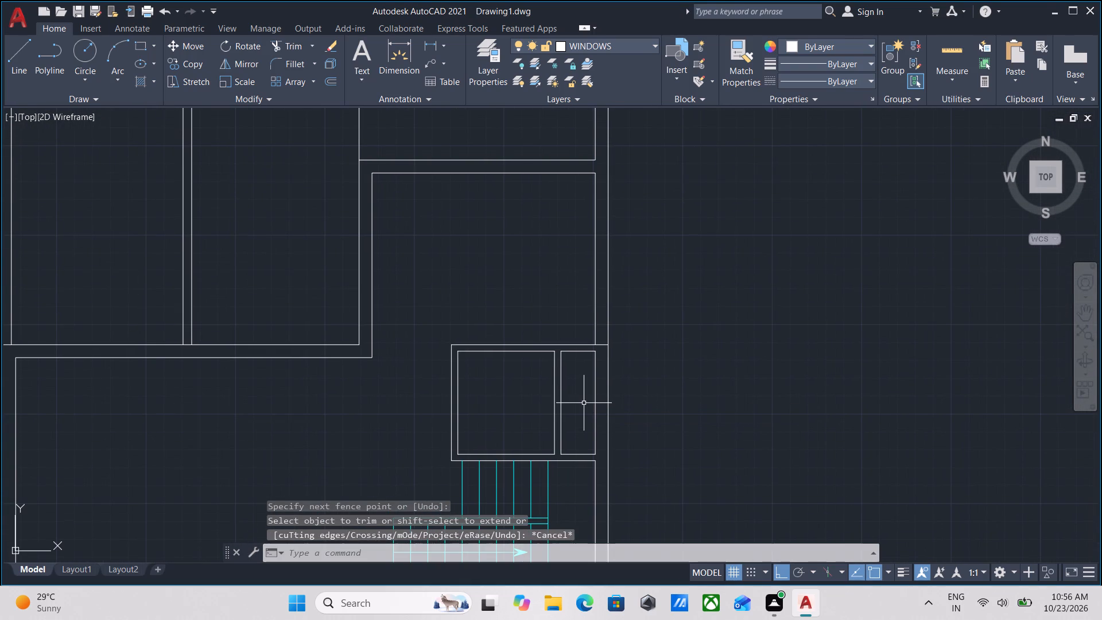
Examine the whole plan, including the northern rooms, staircase and entrance opening.
scroll(538, 332, down, 2)
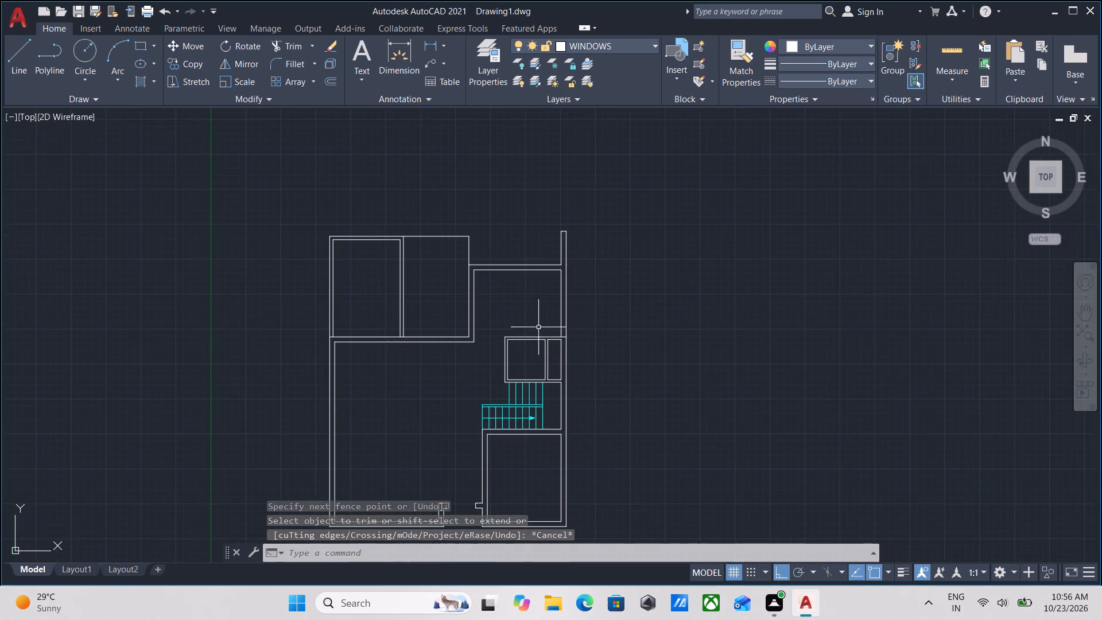
middle_drag(530, 312, 534, 243)
middle_drag(419, 262, 514, 285)
scroll(514, 285, down, 1)
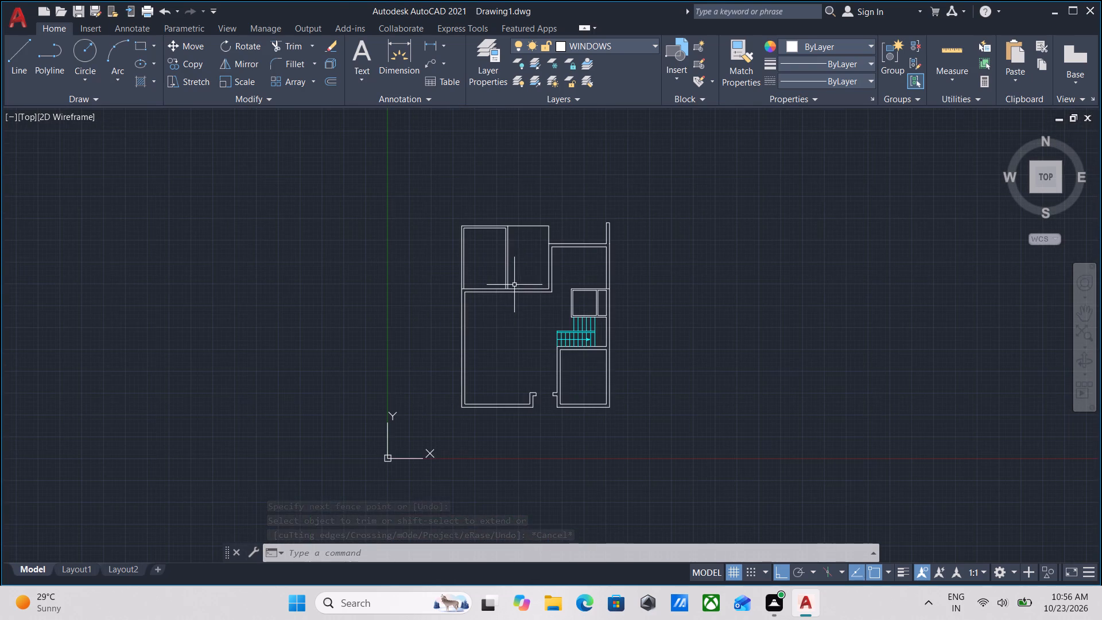
middle_drag(496, 340, 505, 271)
middle_drag(559, 332, 562, 308)
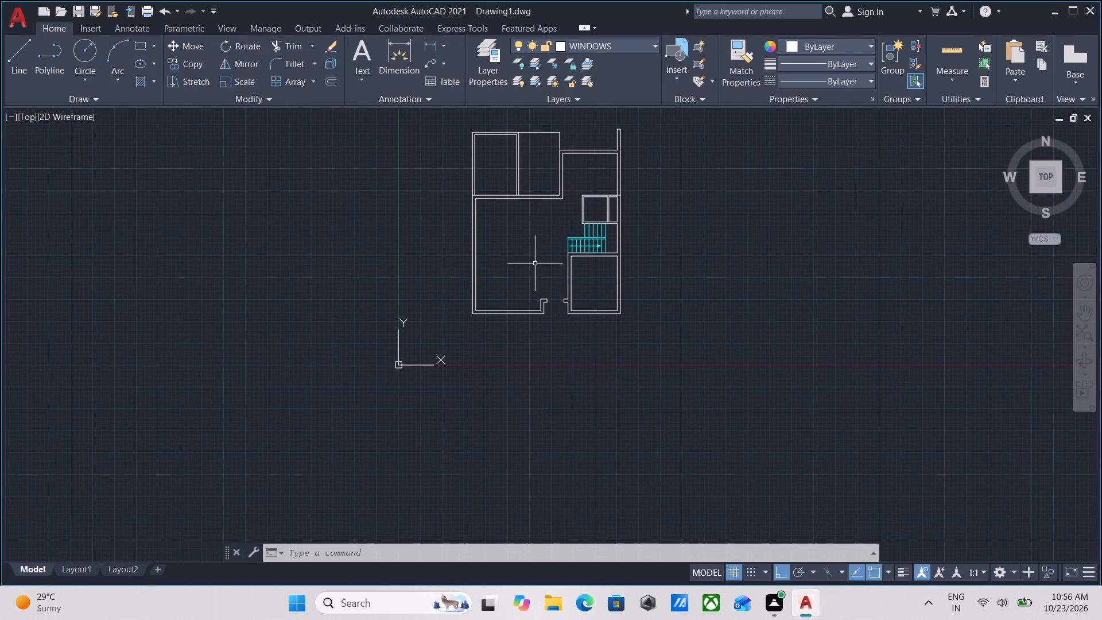
middle_drag(535, 263, 560, 335)
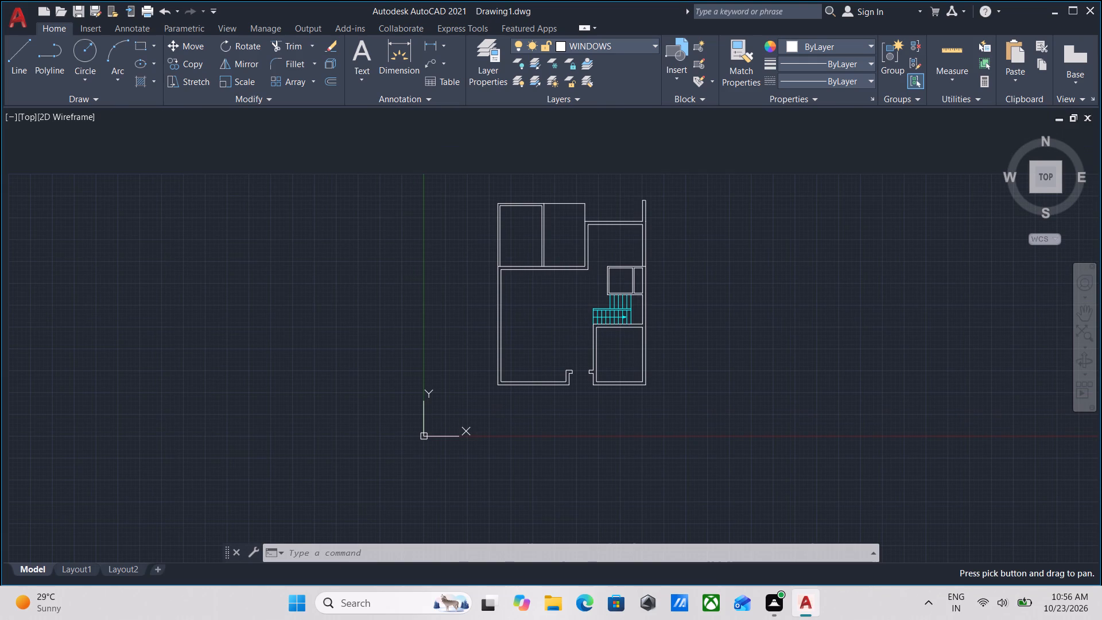
scroll(564, 333, down, 1)
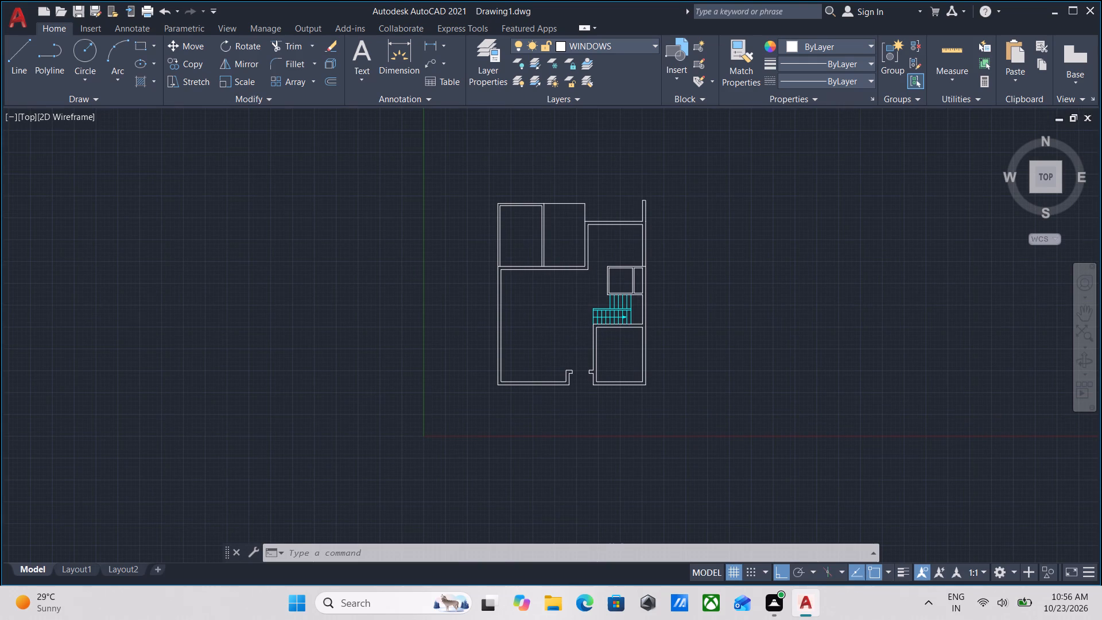
middle_drag(568, 331, 618, 344)
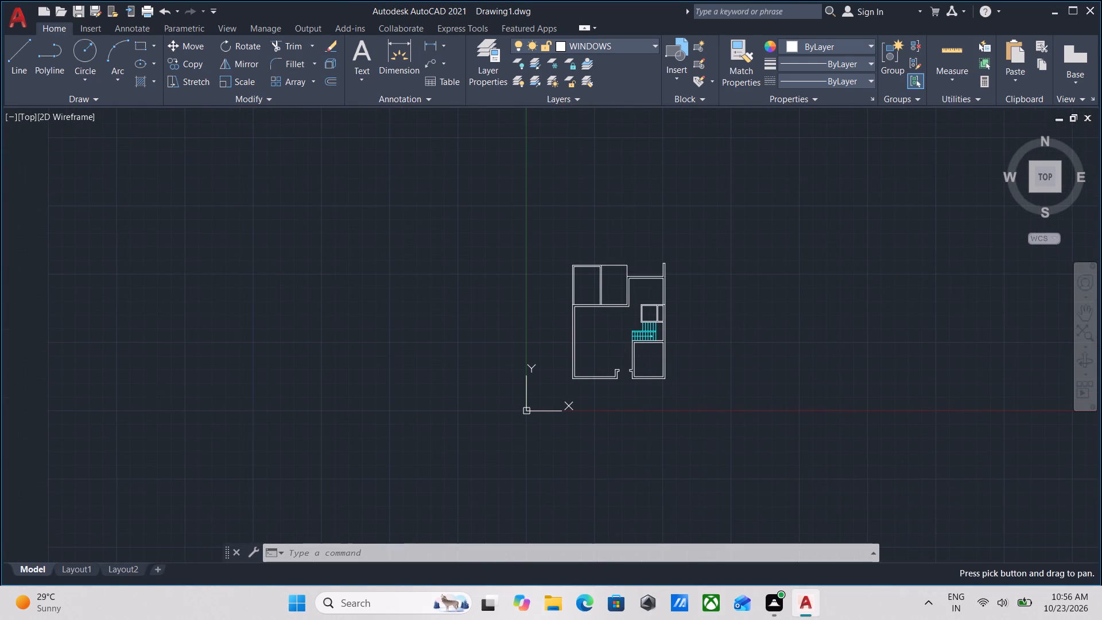
middle_drag(619, 334, 608, 381)
Start a line at a tracked point 25' west of the outer southeast corner of the paired northwest rooms.
scroll(608, 355, up, 4)
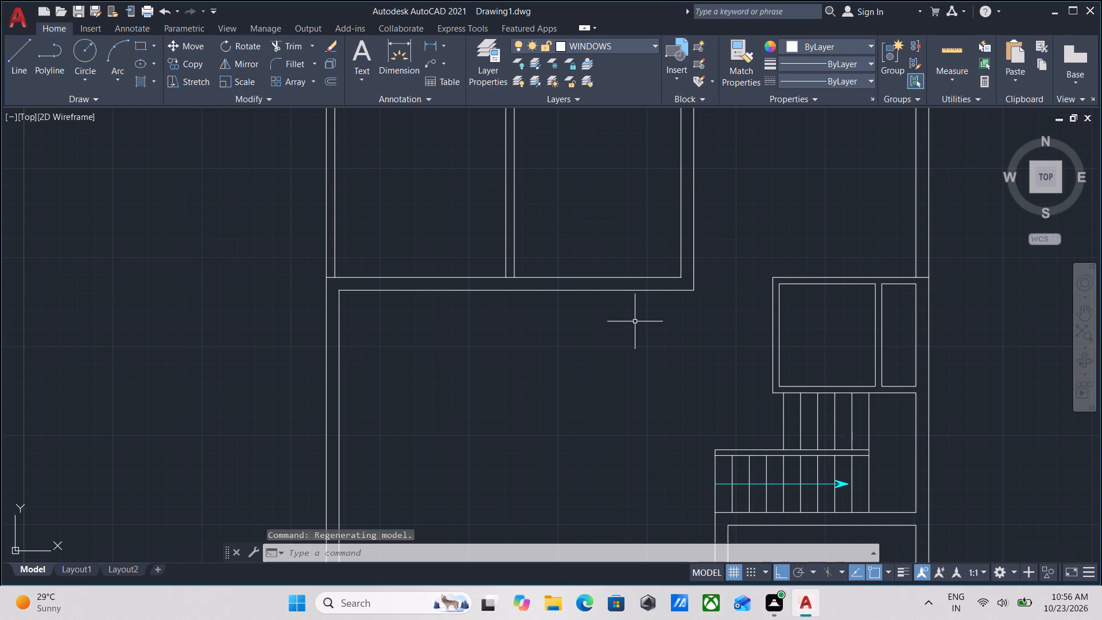
key(l)
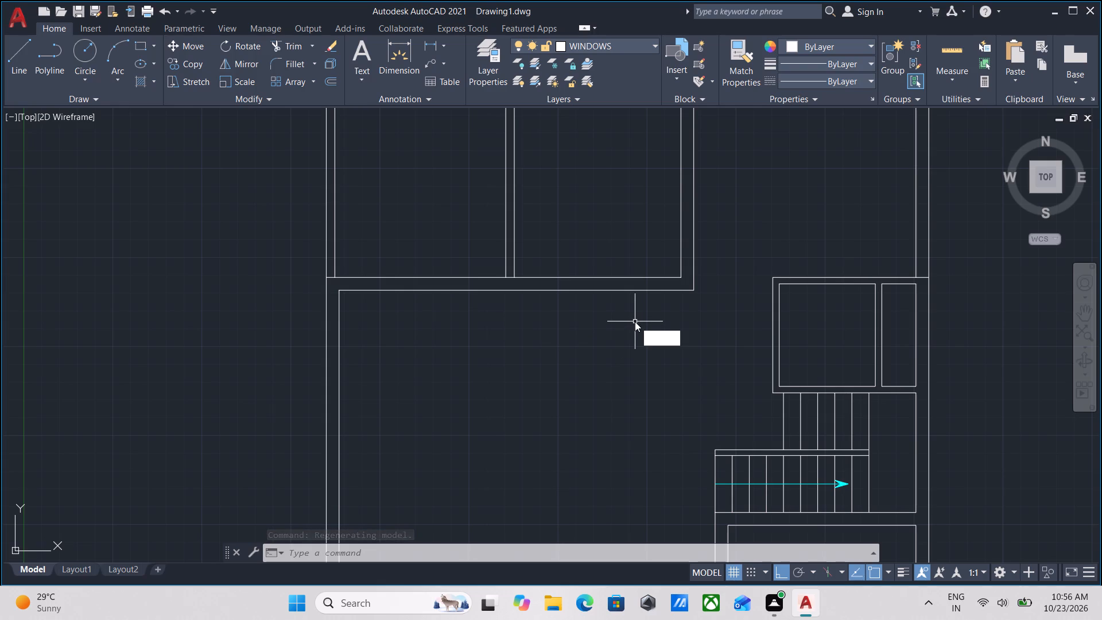
key(Return)
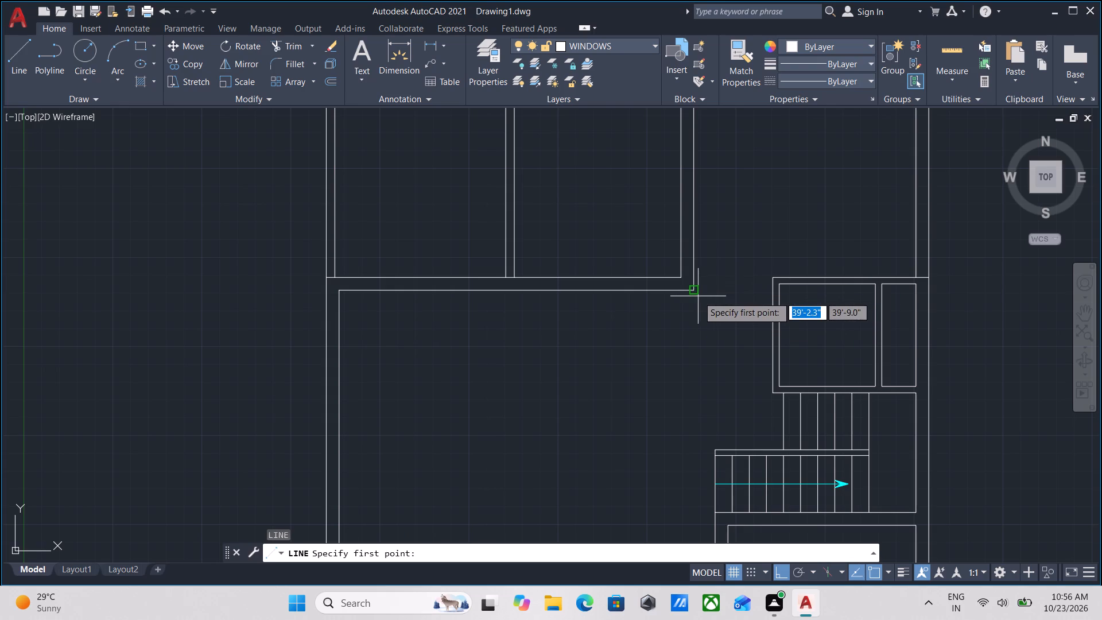
text(TK)
key(Return)
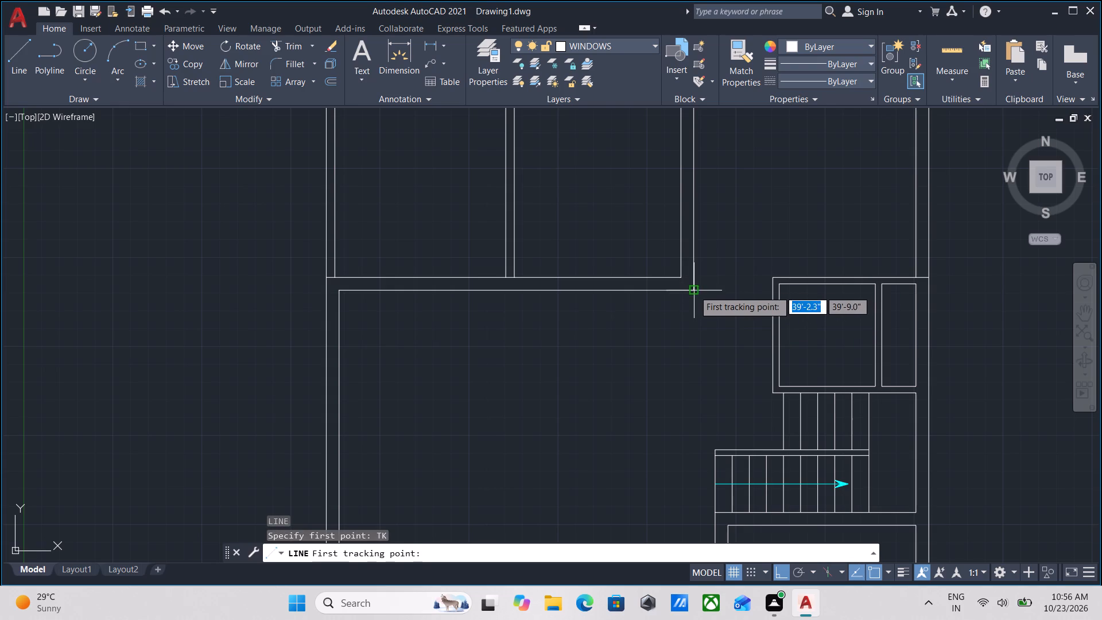
click(694, 290)
middle_drag(189, 288, 522, 307)
scroll(378, 350, down, 2)
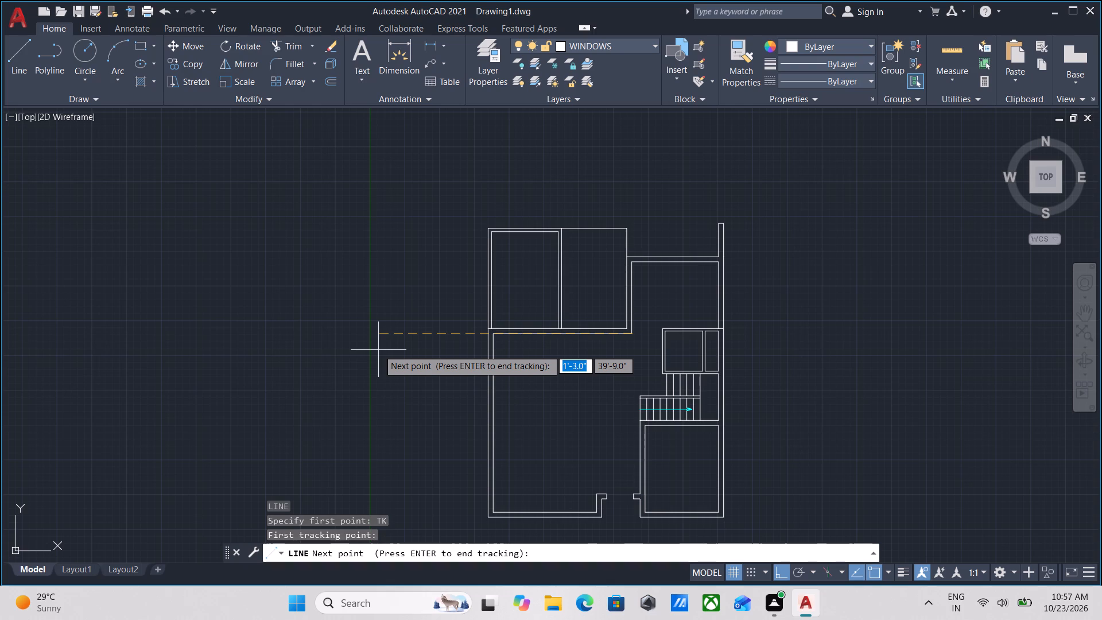
key(2)
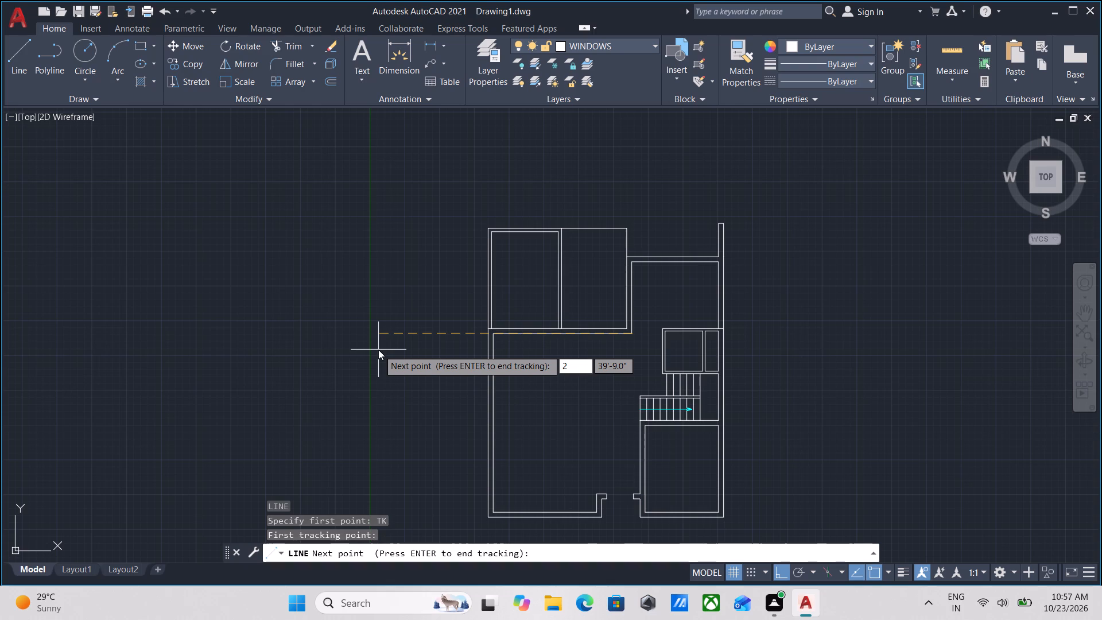
key(5)
key(apostrophe)
key(Return)
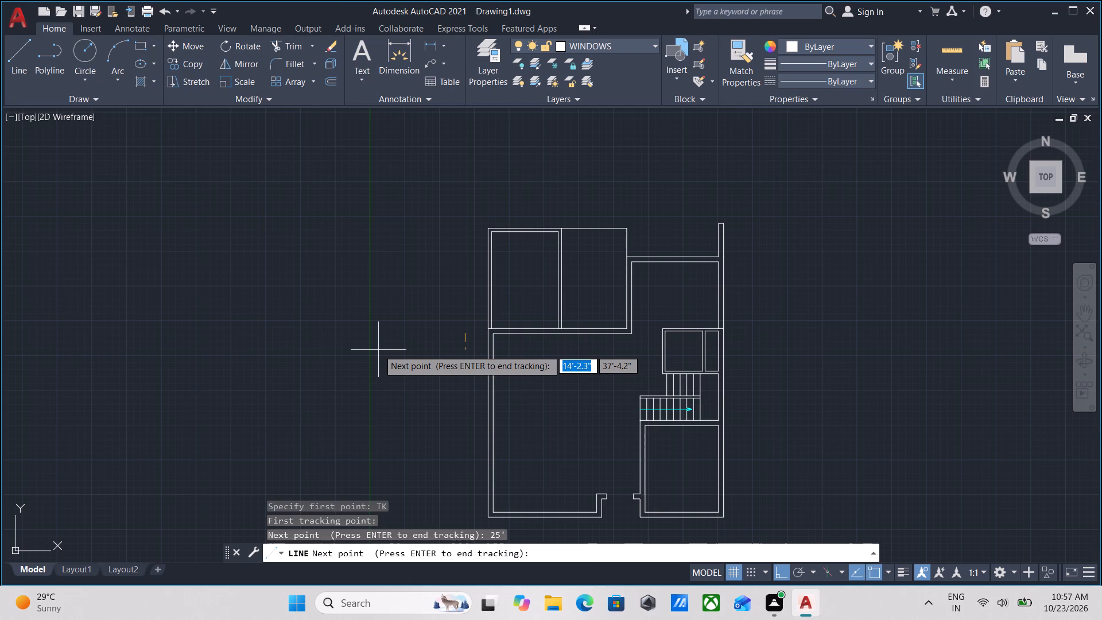
middle_drag(394, 422, 394, 375)
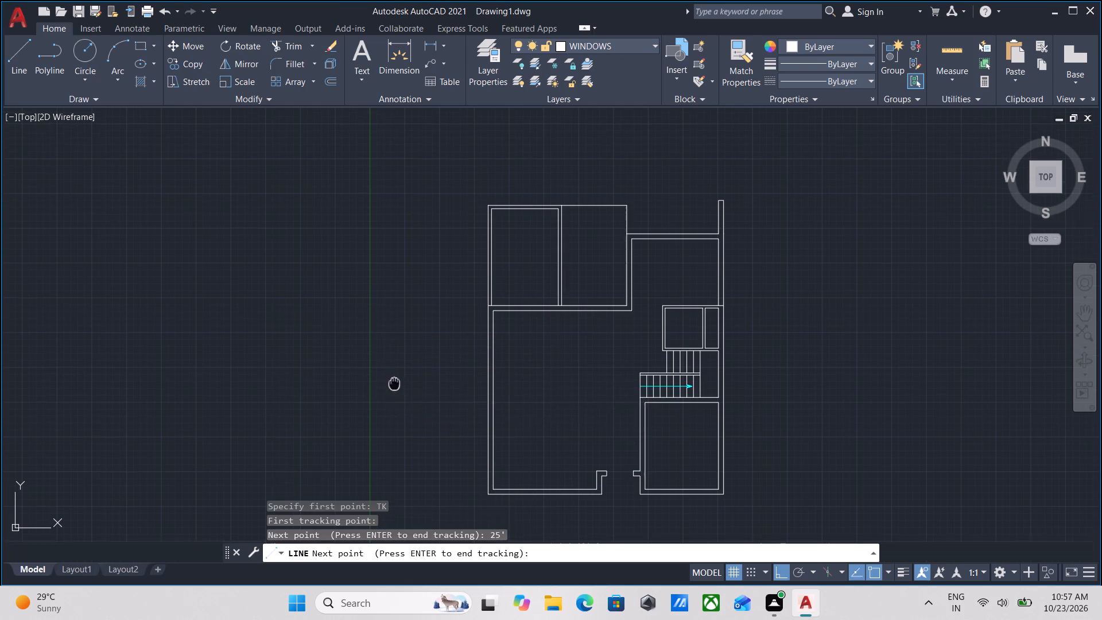
middle_drag(394, 375, 394, 364)
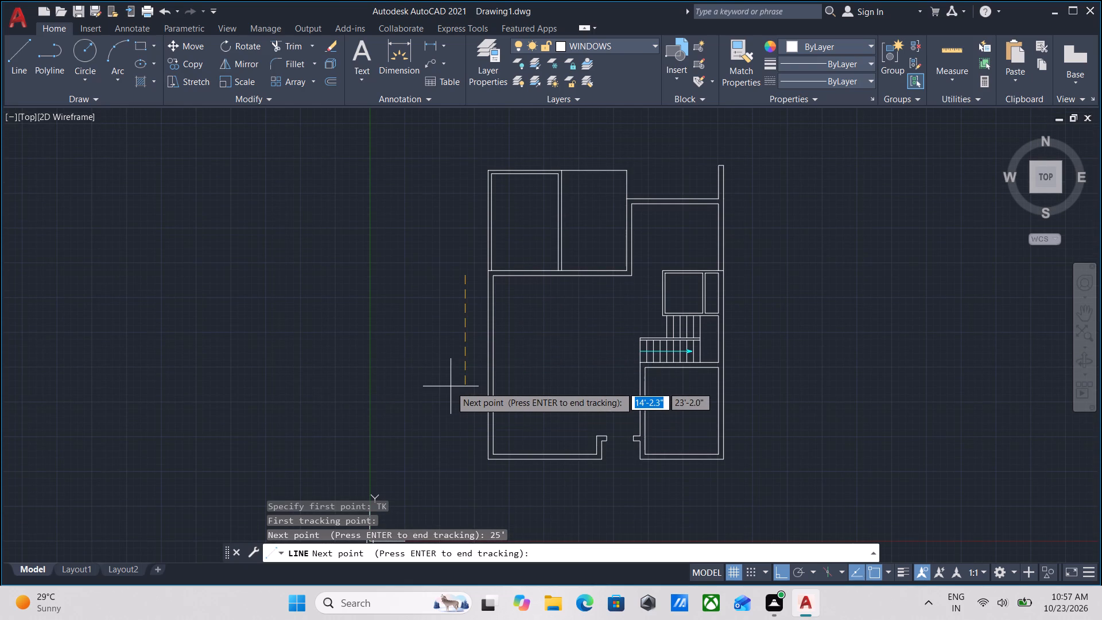
key(Return)
Draw the line's first segment 30' due north along the west side of the plan.
middle_drag(464, 234, 438, 384)
scroll(438, 384, up, 1)
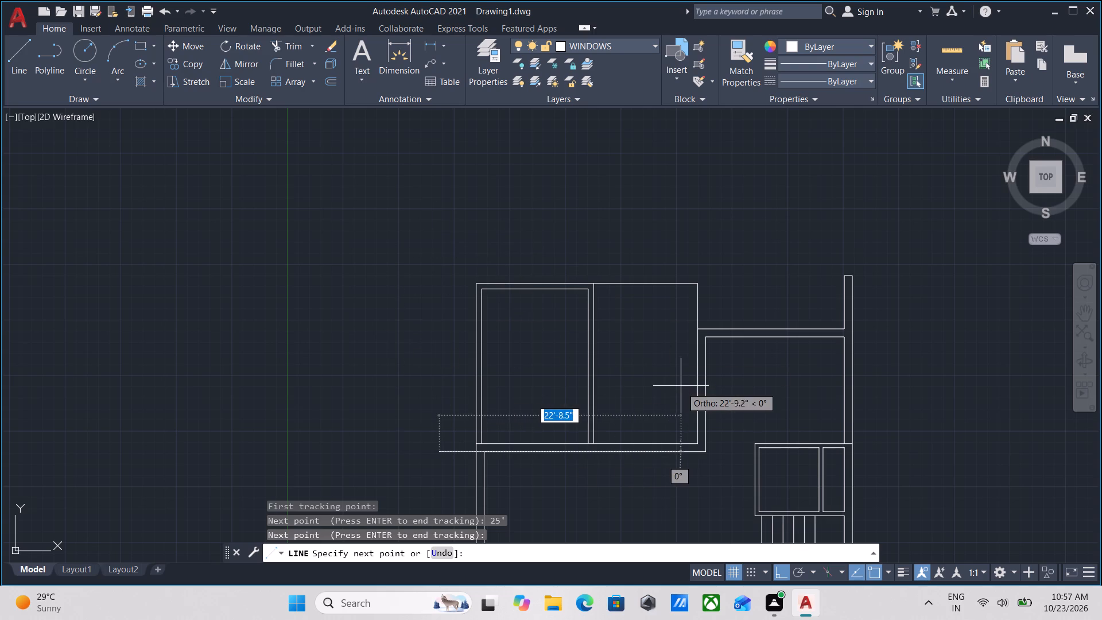
middle_drag(677, 383, 607, 365)
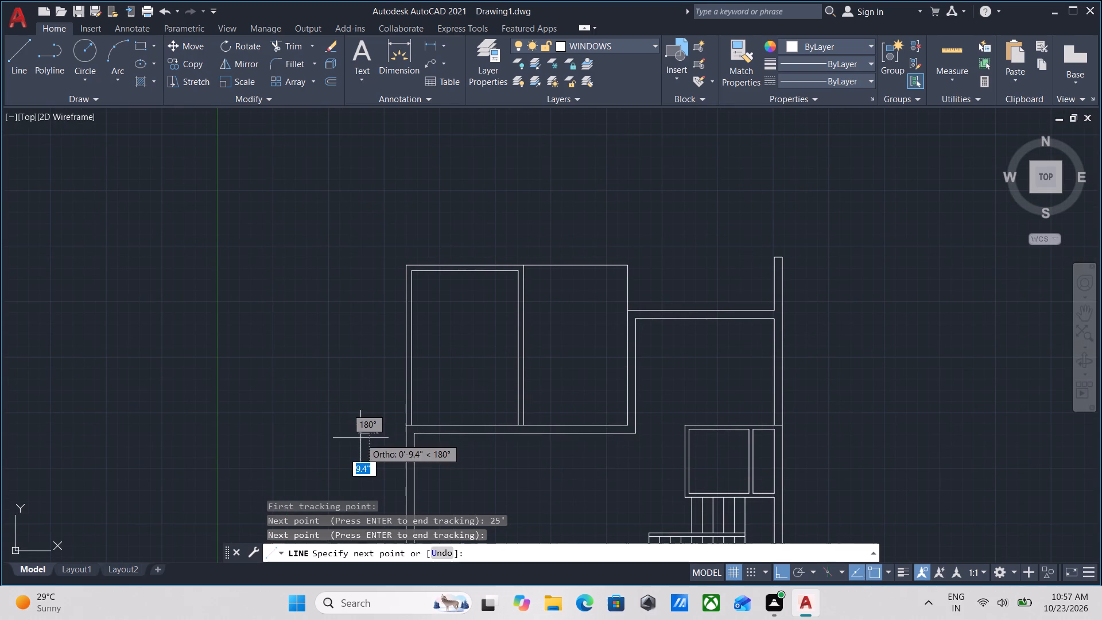
middle_drag(360, 200, 348, 273)
scroll(360, 200, down, 1)
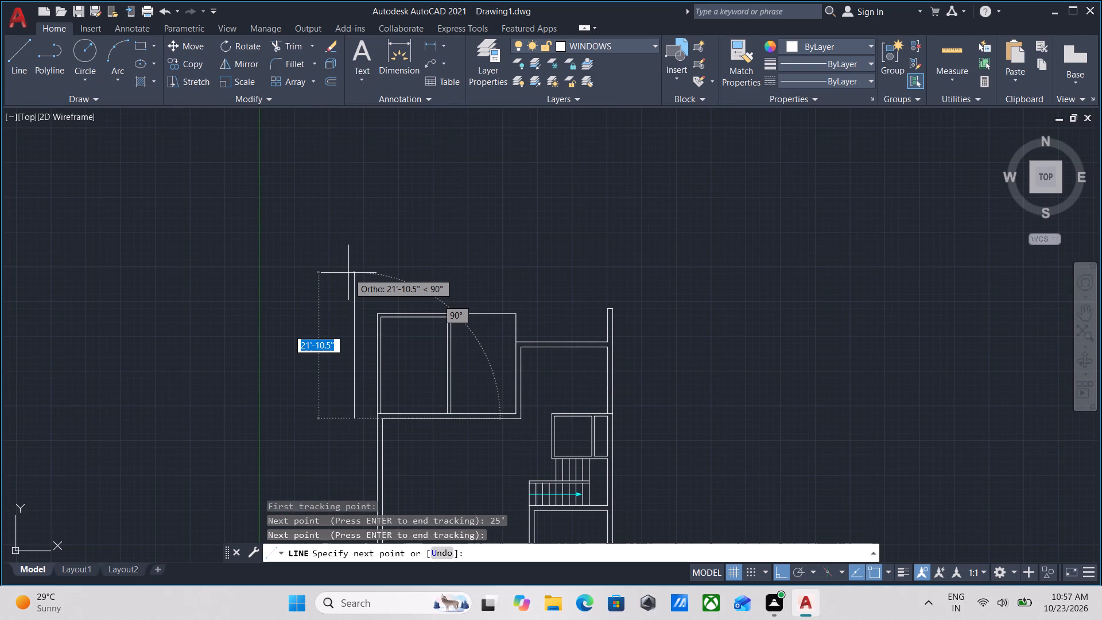
key(3)
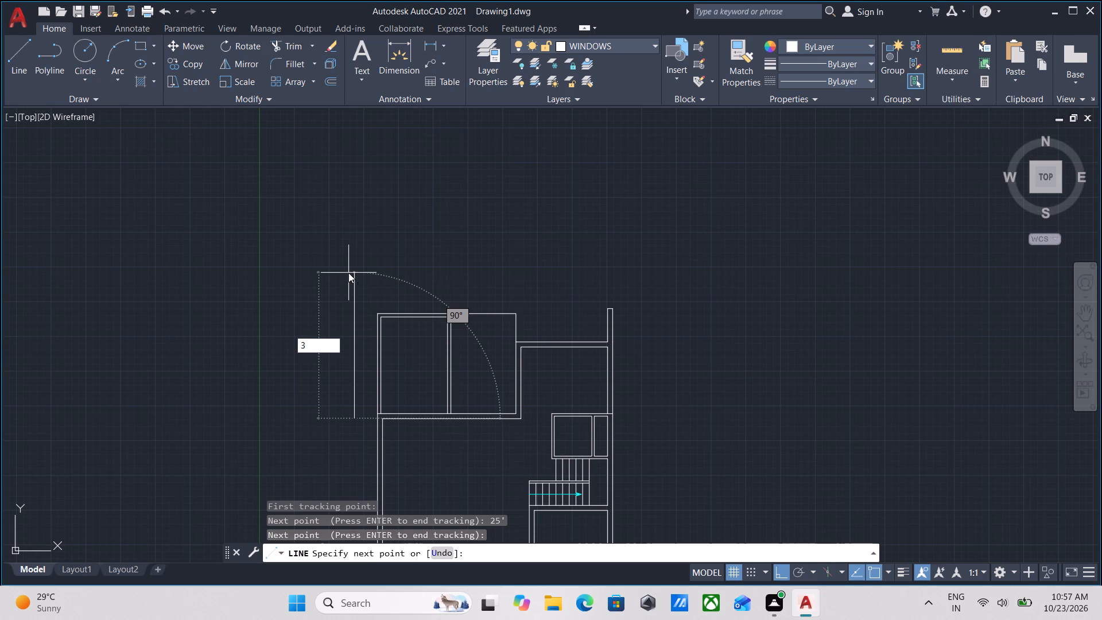
text(0')
key(Return)
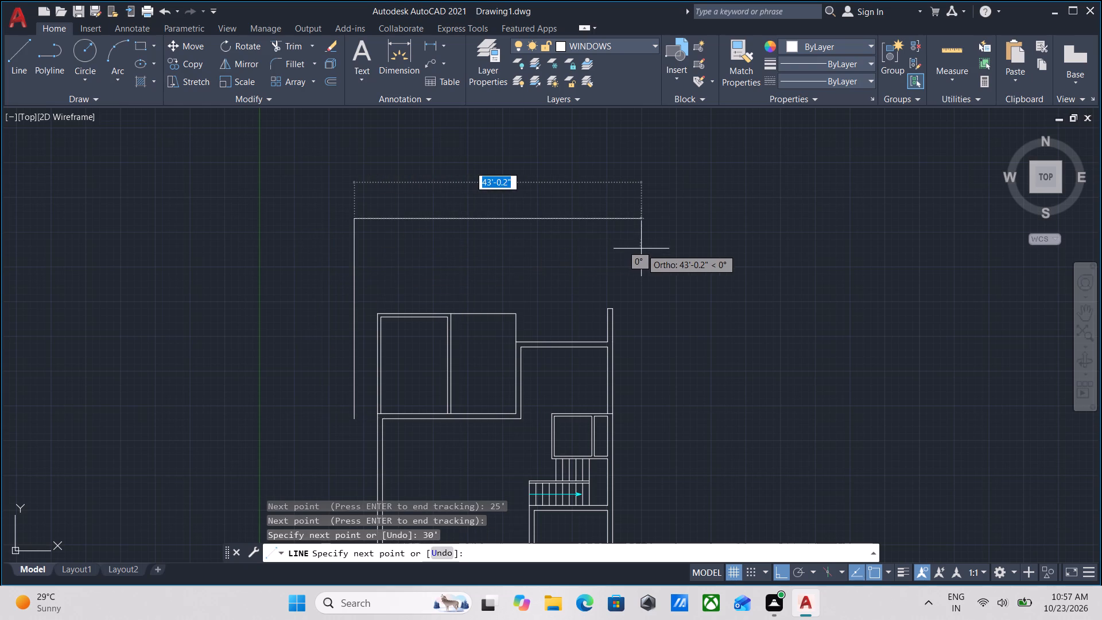
Continue the line 50' due east, passing north of the building, and end it there.
middle_drag(641, 249, 586, 248)
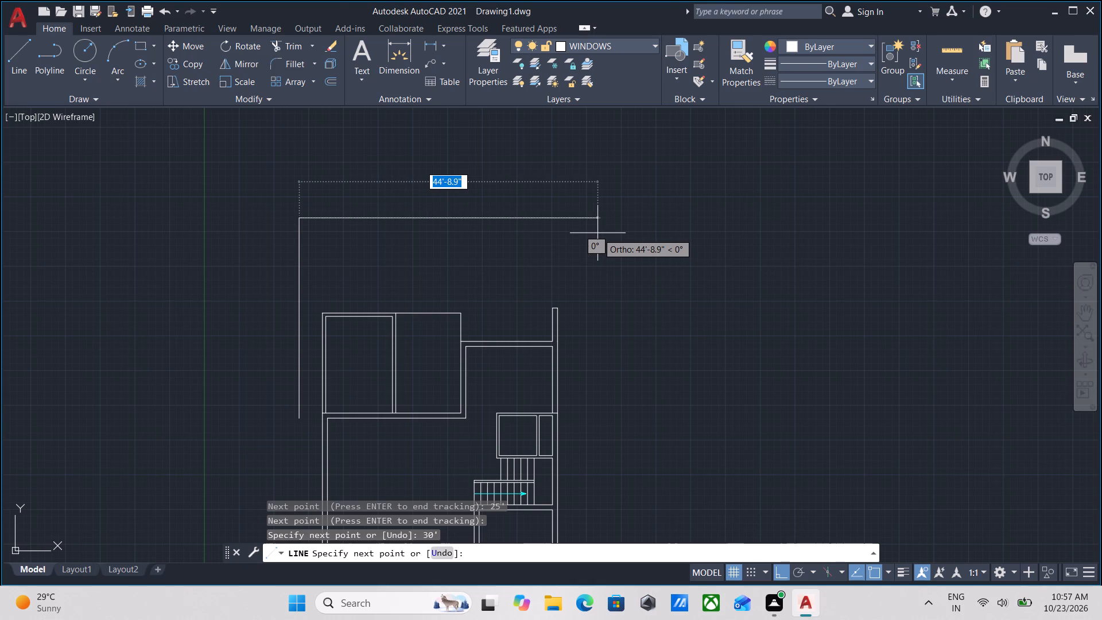
text(50)
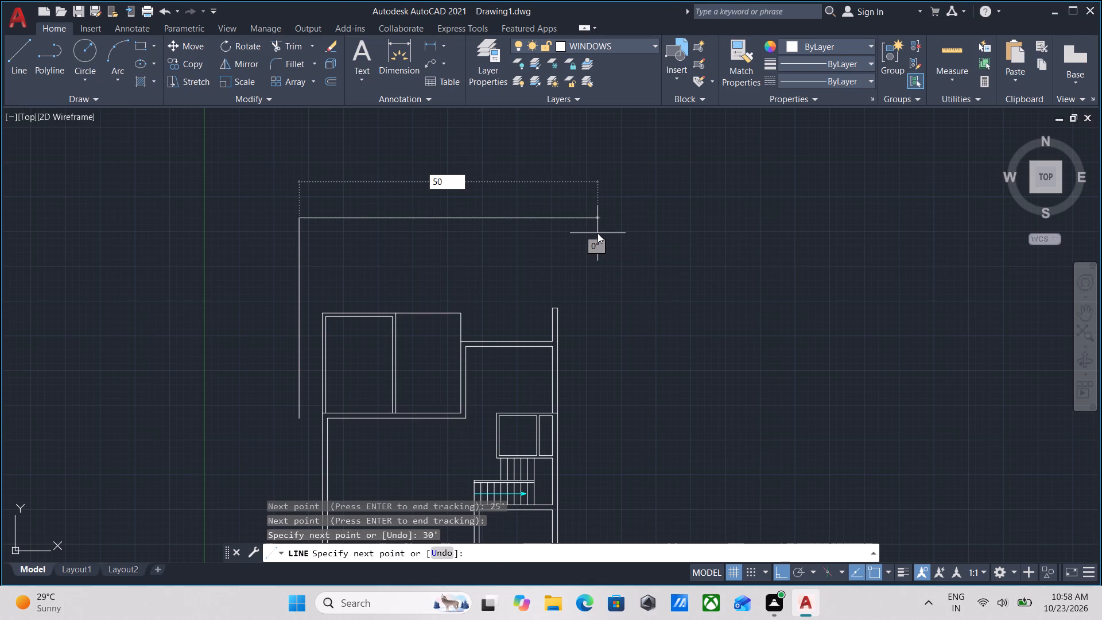
key(apostrophe)
key(Return)
middle_drag(625, 443, 625, 318)
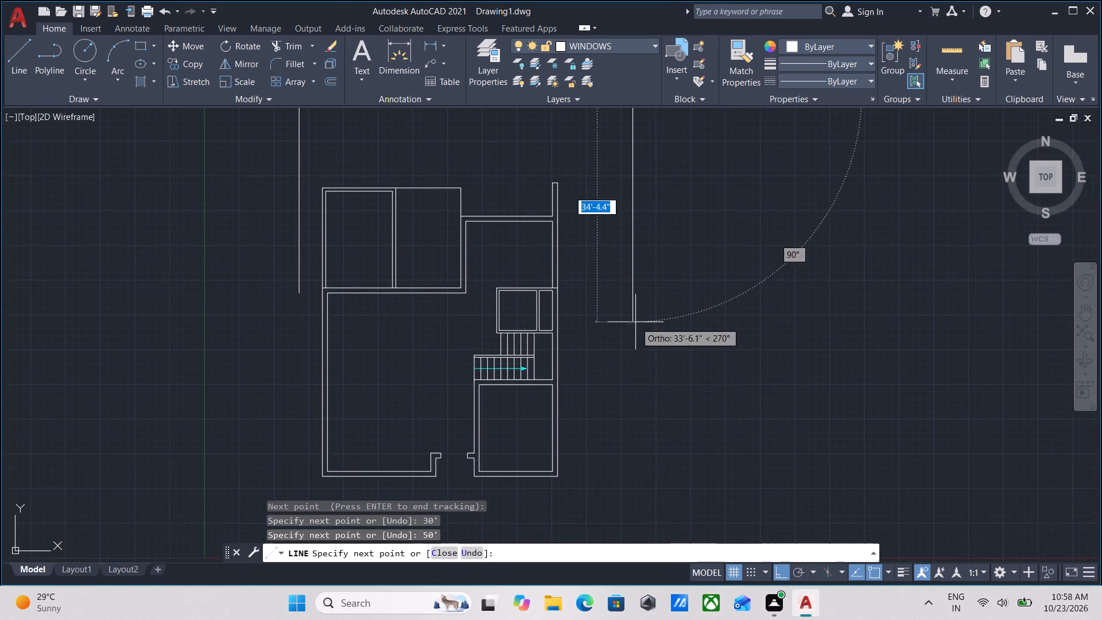
scroll(641, 385, down, 1)
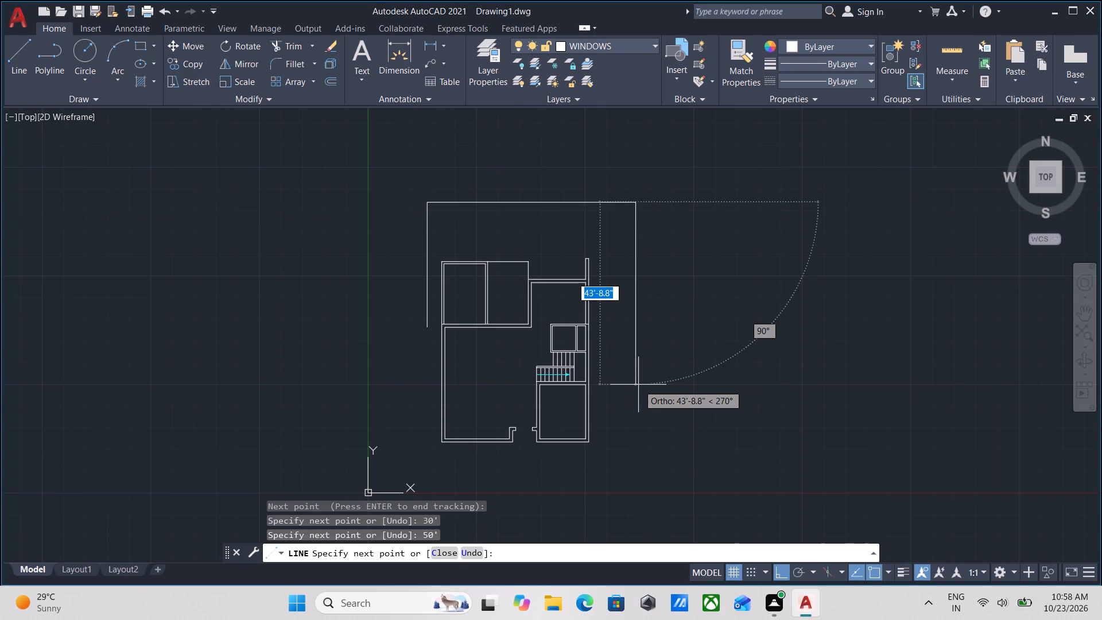
middle_drag(637, 296, 626, 428)
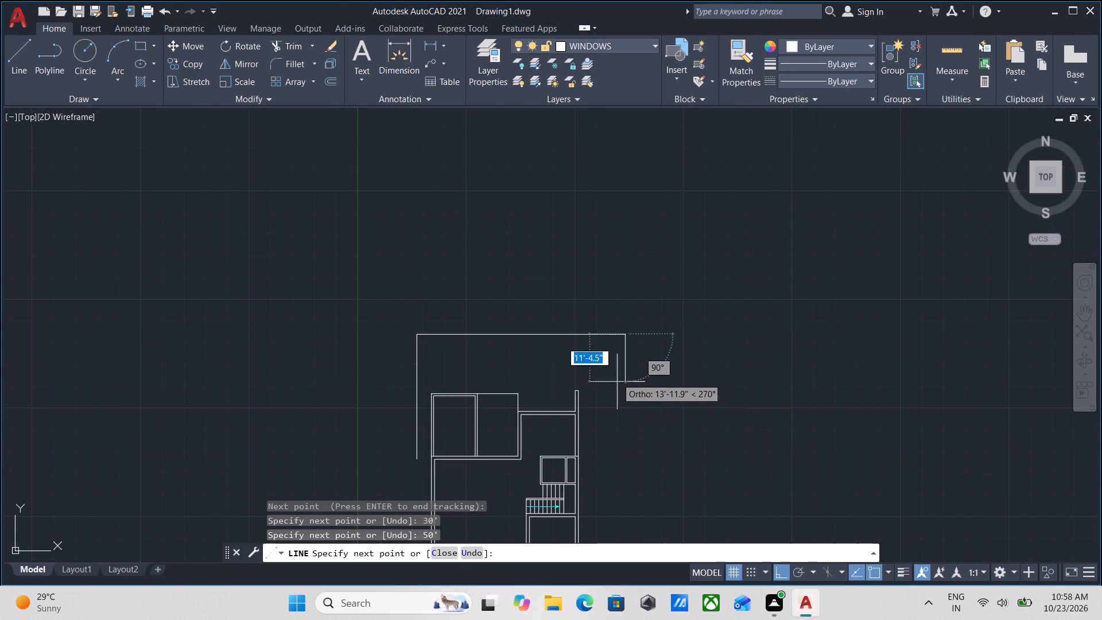
key(Escape)
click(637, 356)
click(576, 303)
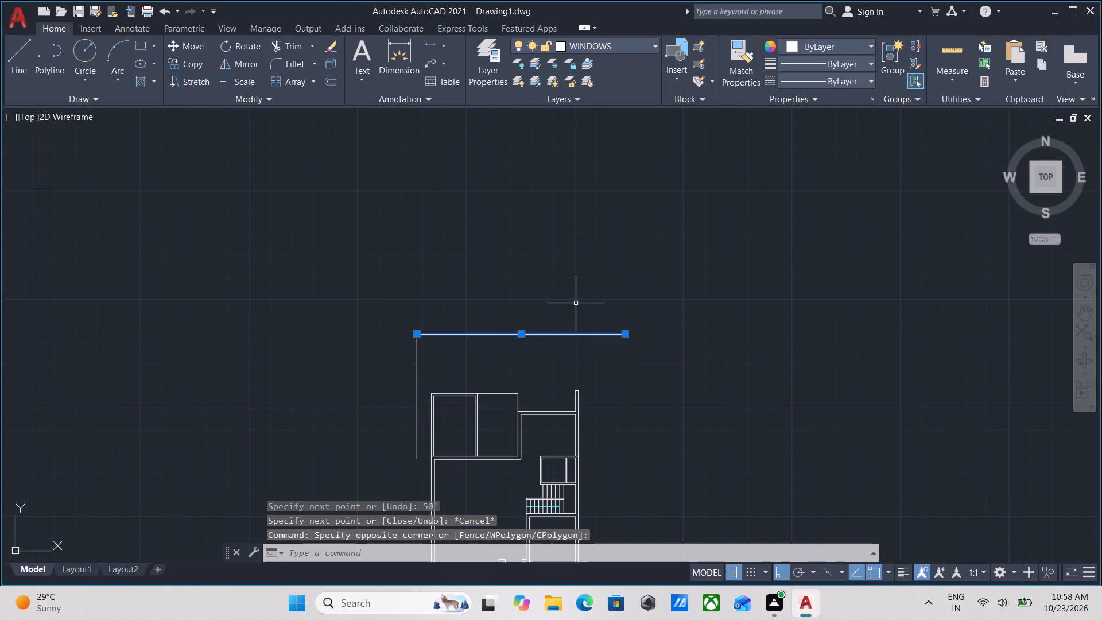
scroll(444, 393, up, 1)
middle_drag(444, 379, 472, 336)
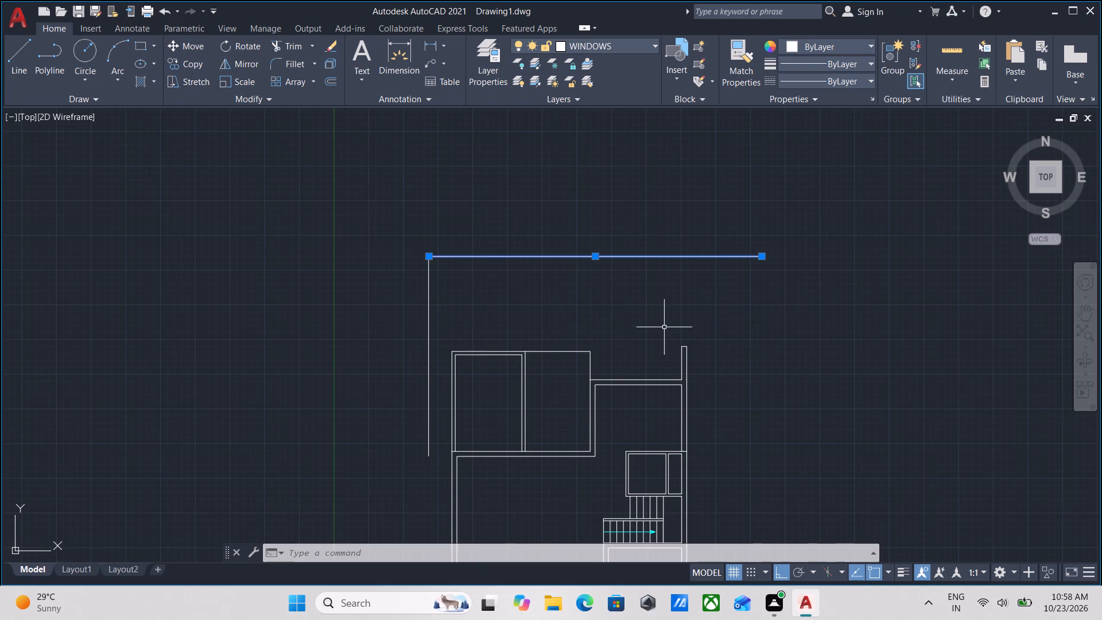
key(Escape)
Draw a 90' line due south from the east end of the 50' line, along the building's east side.
key(l)
key(Return)
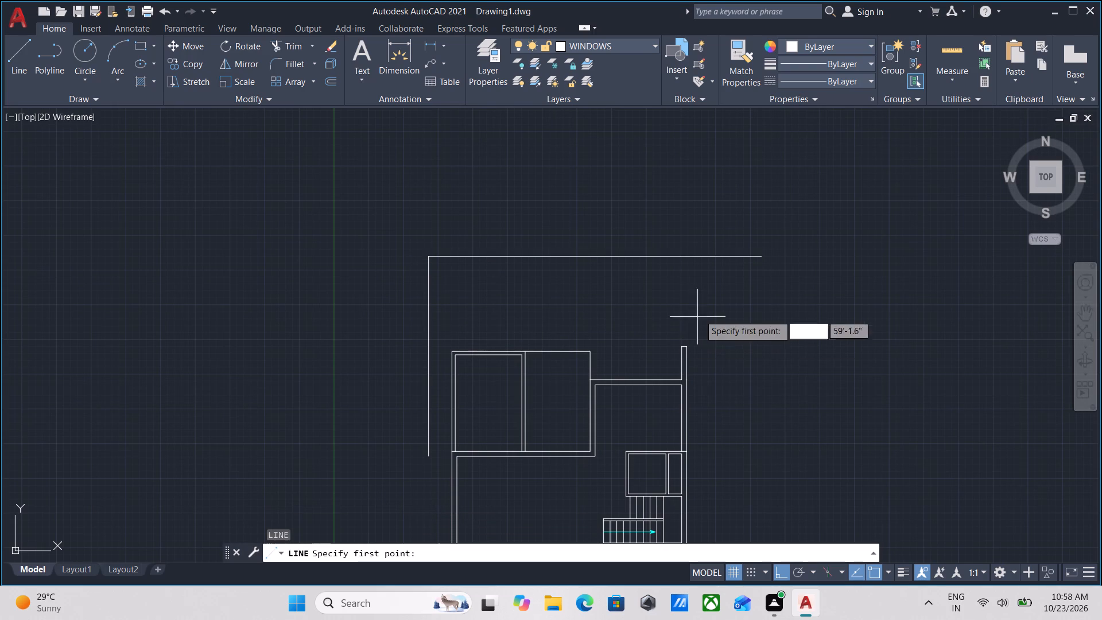
click(759, 259)
middle_drag(741, 416, 655, 218)
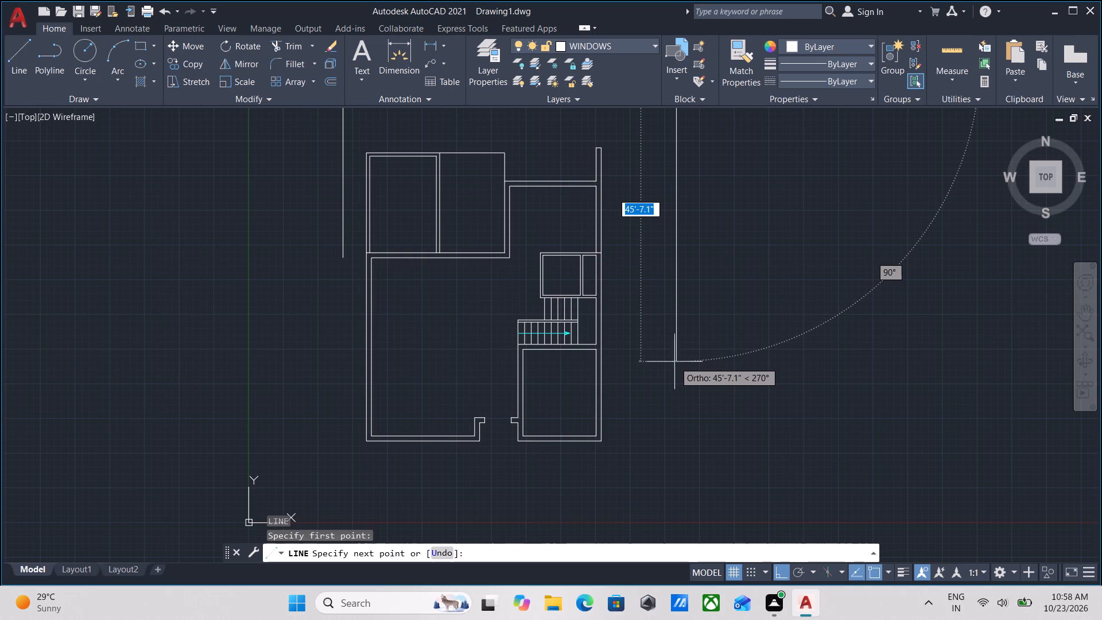
text(90')
key(Return)
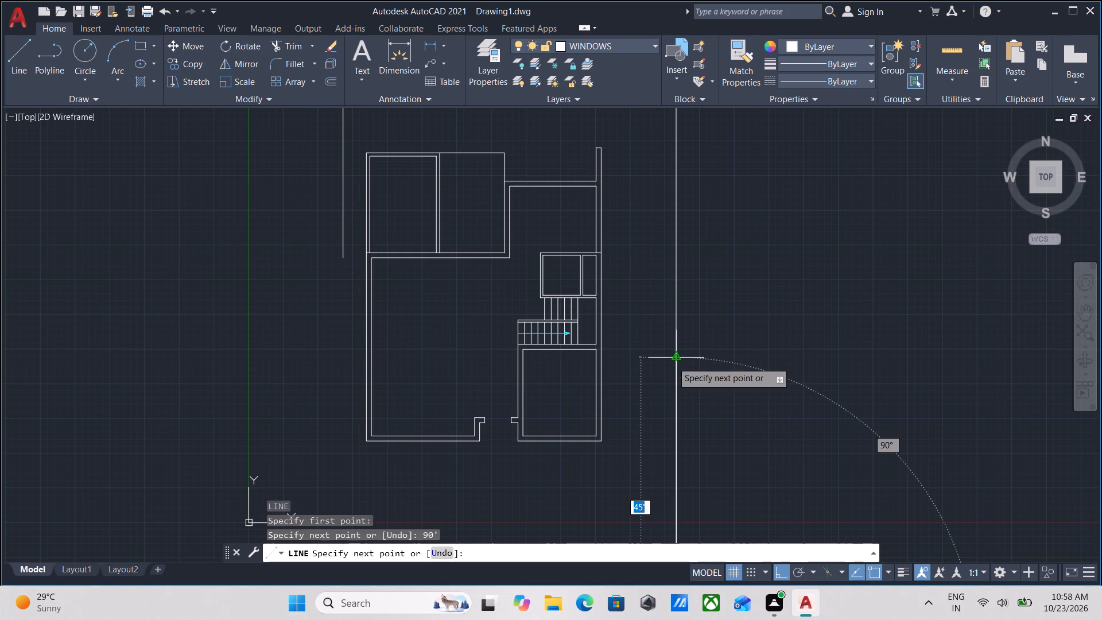
middle_drag(618, 319, 666, 198)
scroll(561, 453, down, 2)
middle_drag(560, 453, 537, 389)
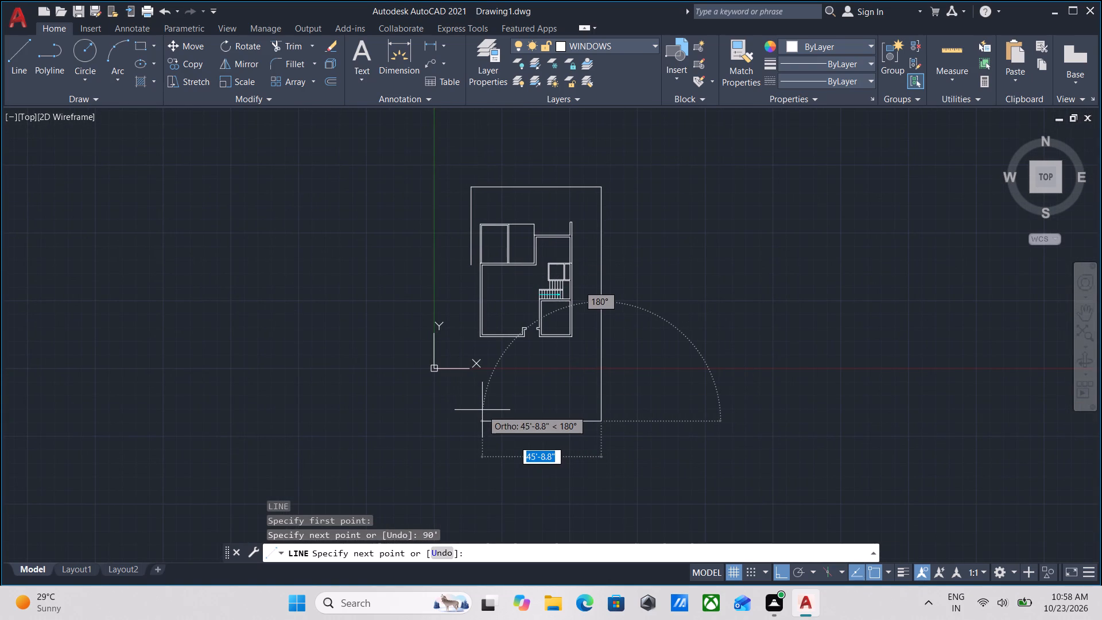
scroll(482, 410, up, 1)
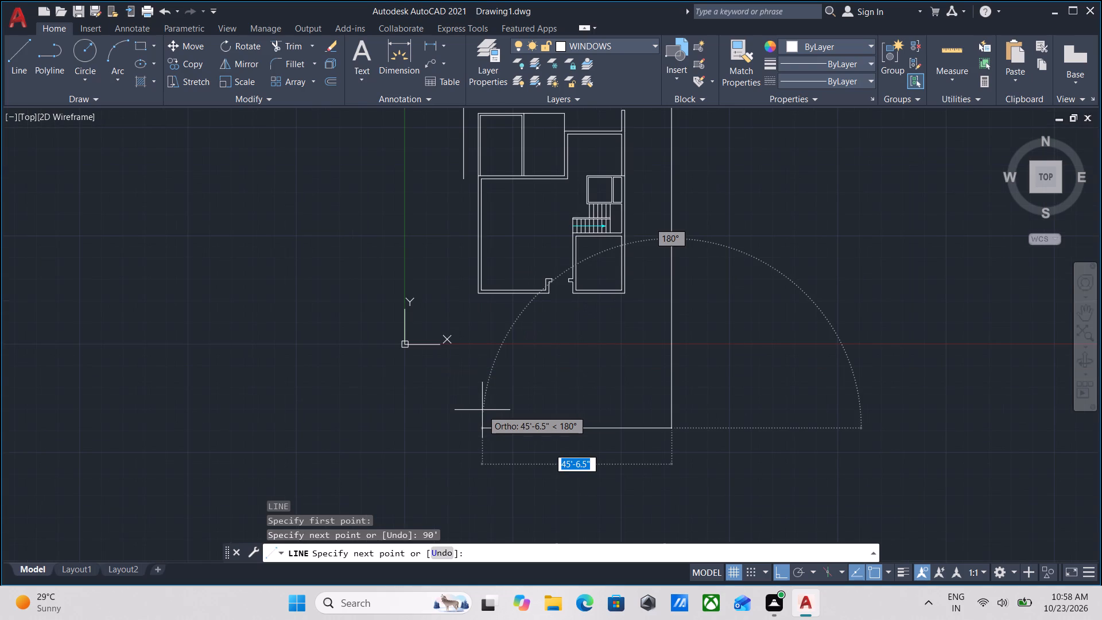
scroll(469, 413, up, 1)
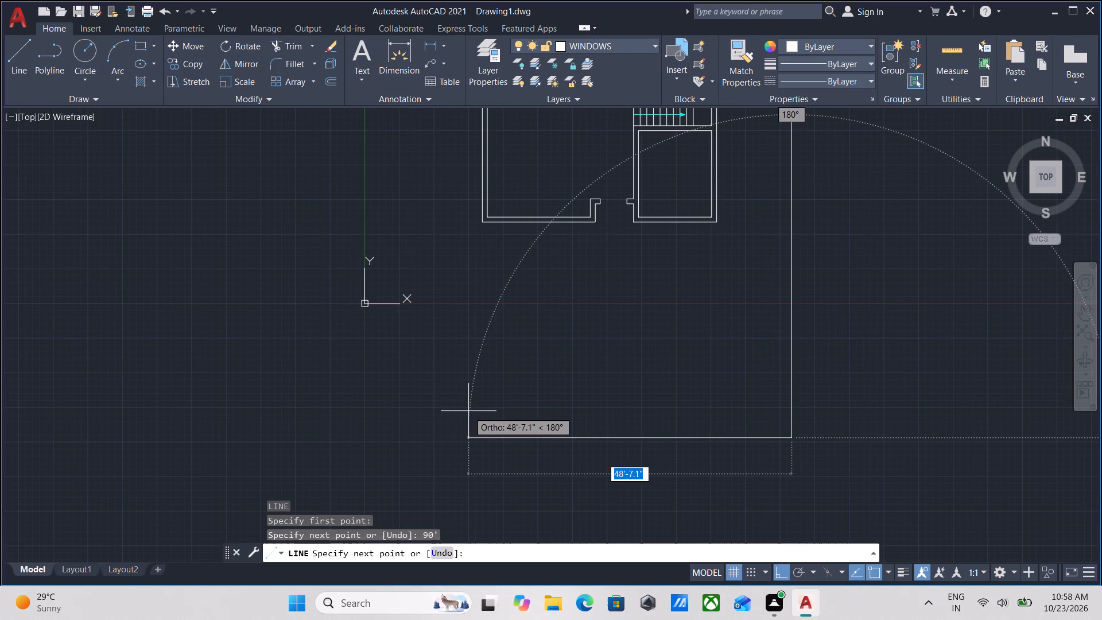
middle_drag(423, 412, 402, 526)
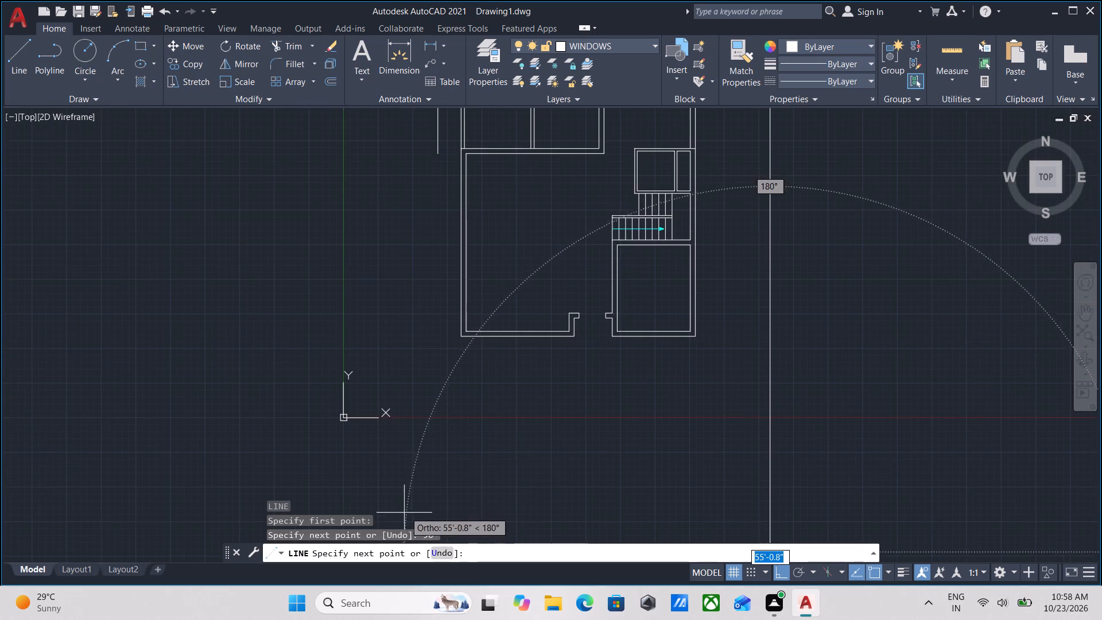
scroll(406, 500, down, 1)
middle_drag(406, 500, 455, 437)
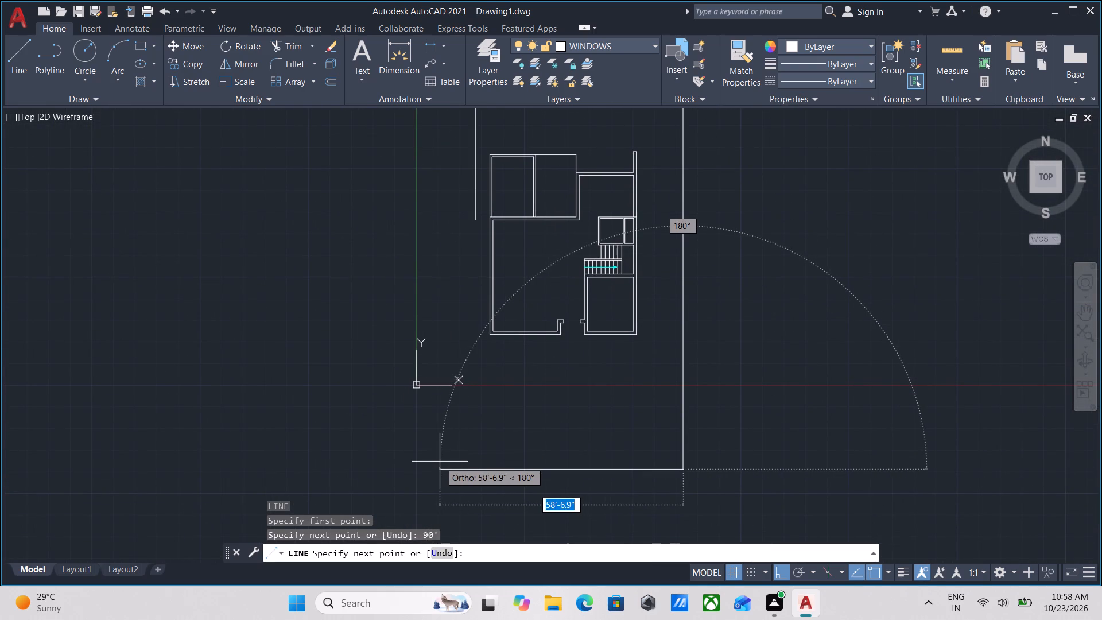
key(Escape)
Draw a 50' wide by 90' high rectangle in the empty area well east of the building plan.
scroll(458, 449, down, 2)
middle_drag(557, 397, 328, 409)
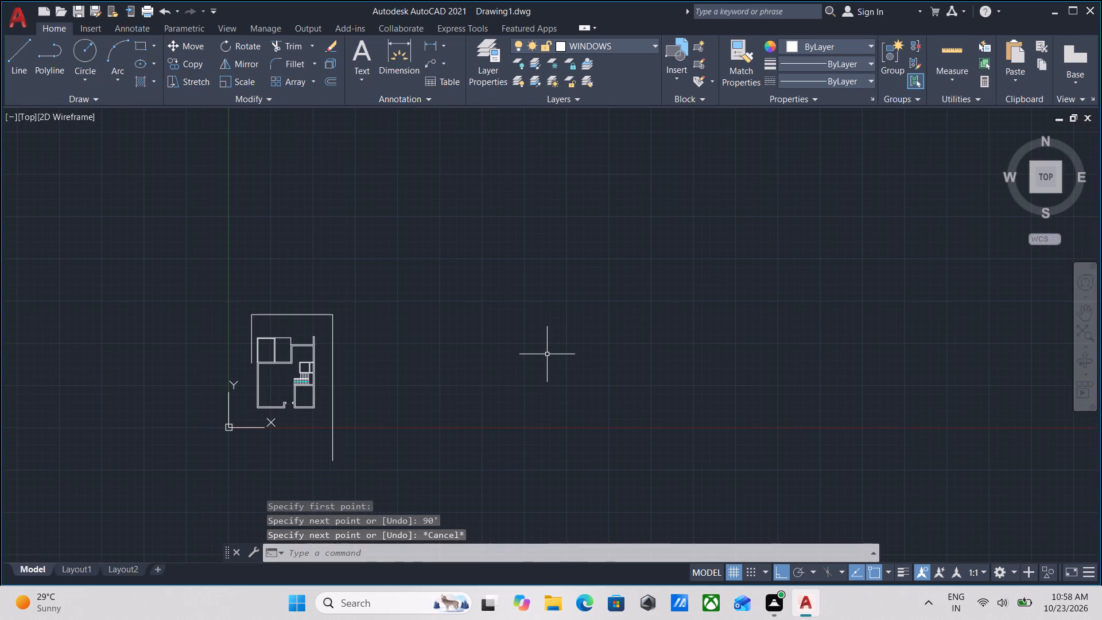
text(REC)
key(Return)
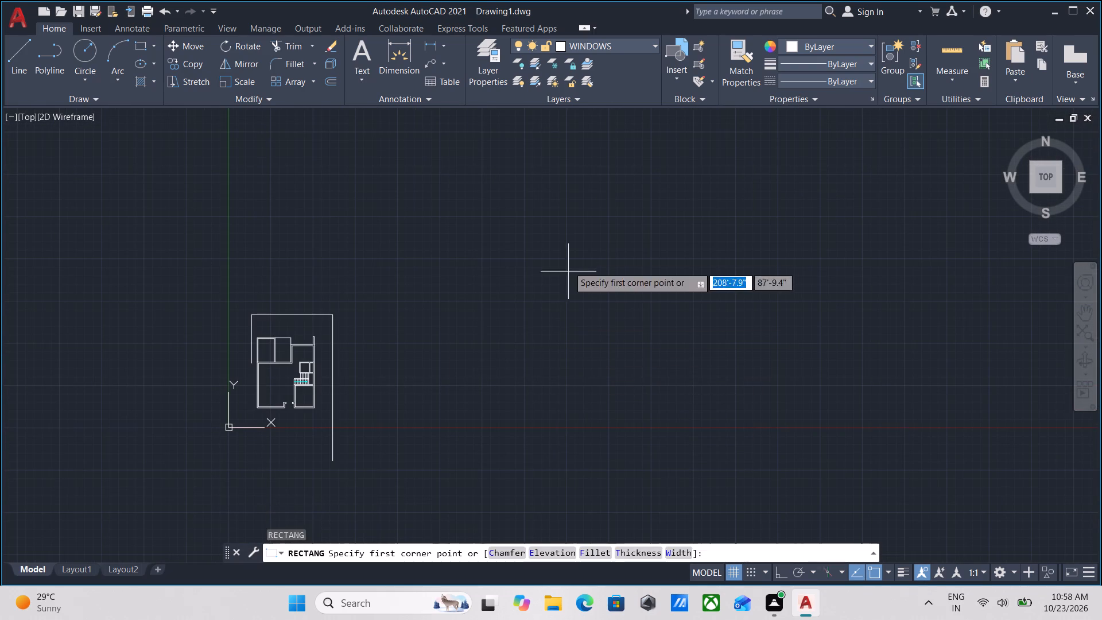
click(557, 243)
scroll(676, 424, up, 3)
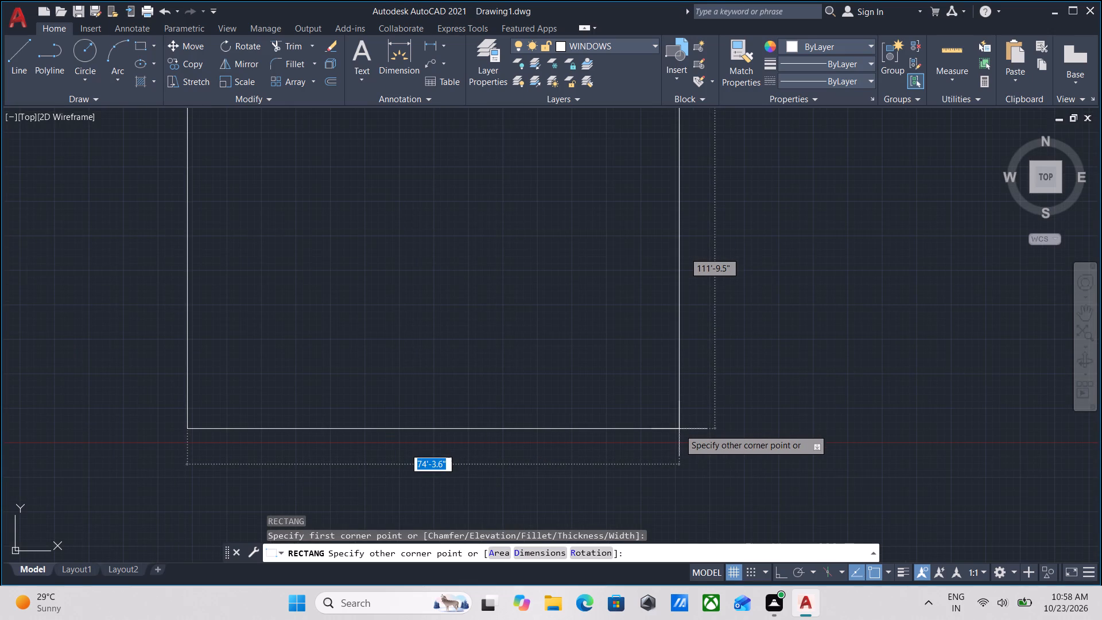
key(5)
key(0)
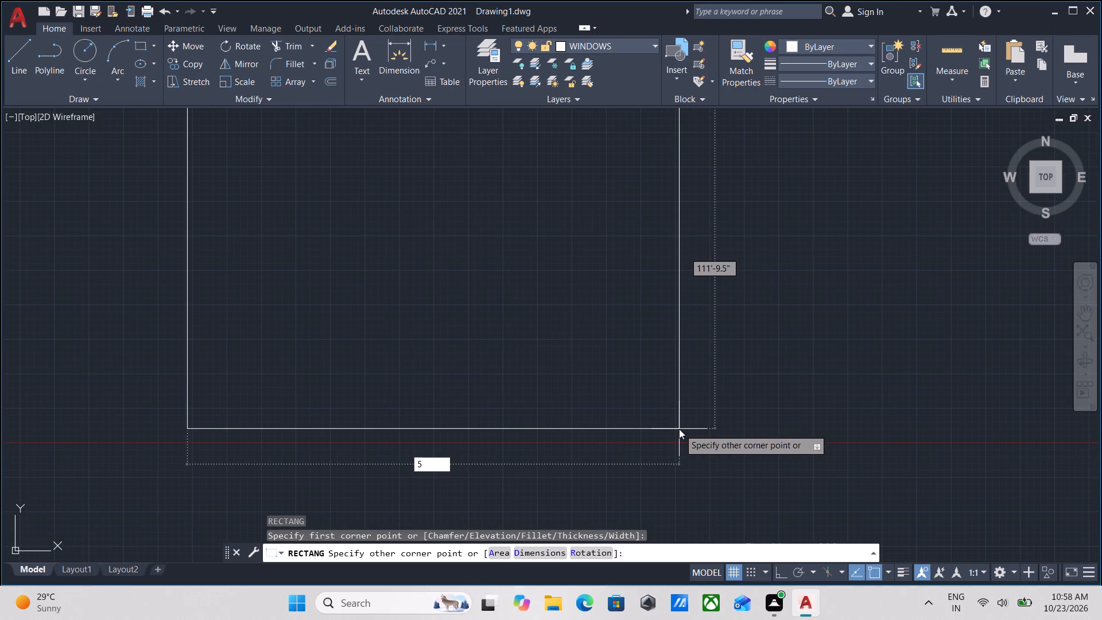
key(apostrophe)
key(Tab)
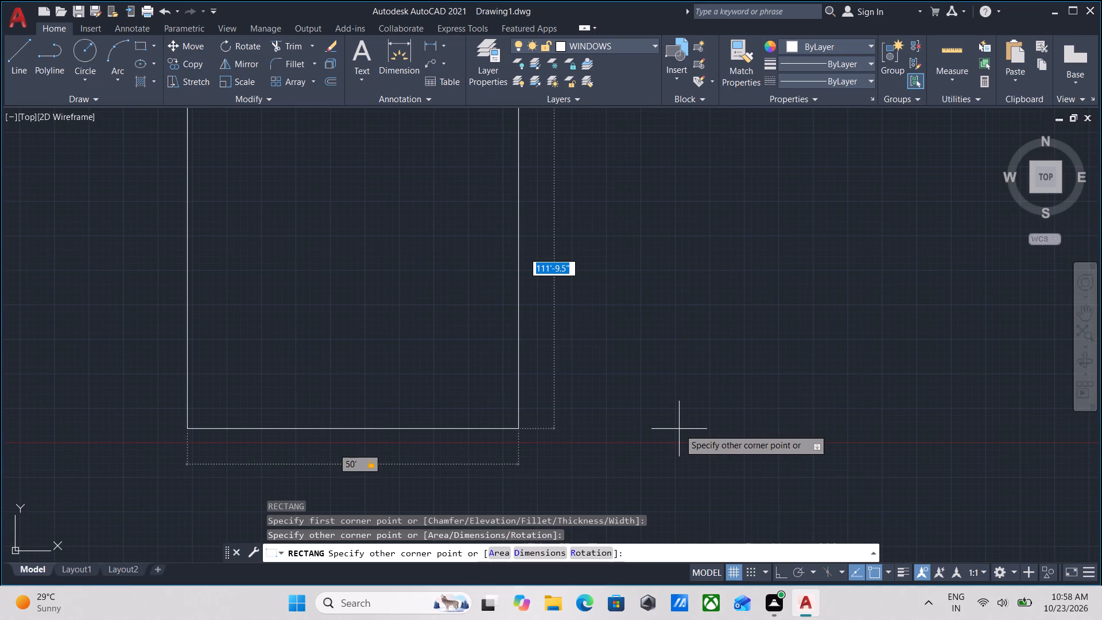
text(90)
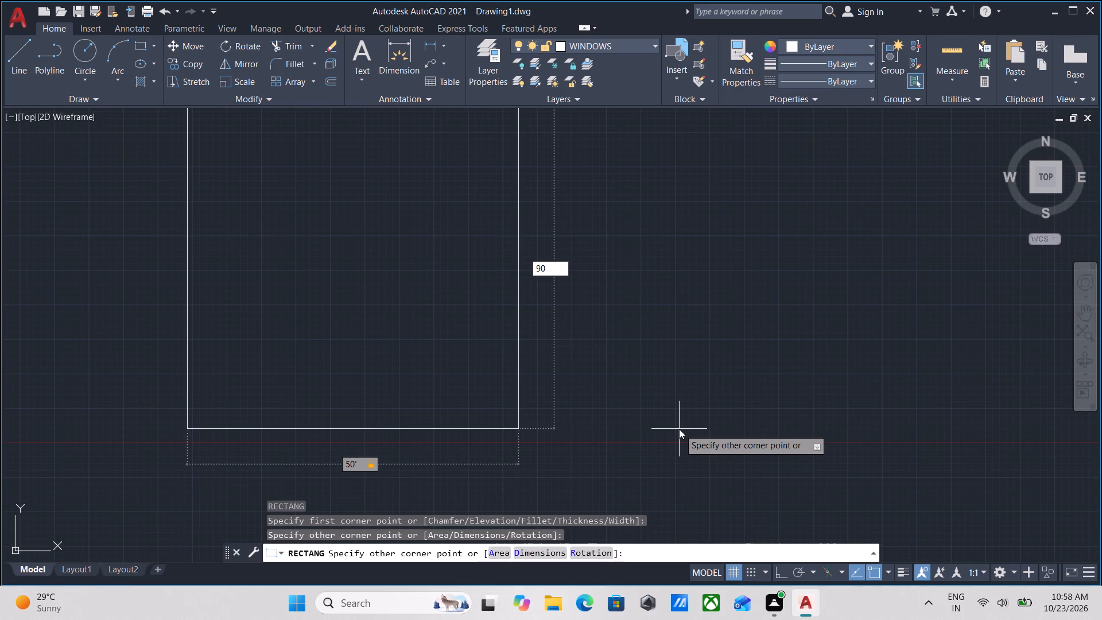
key(apostrophe)
key(Return)
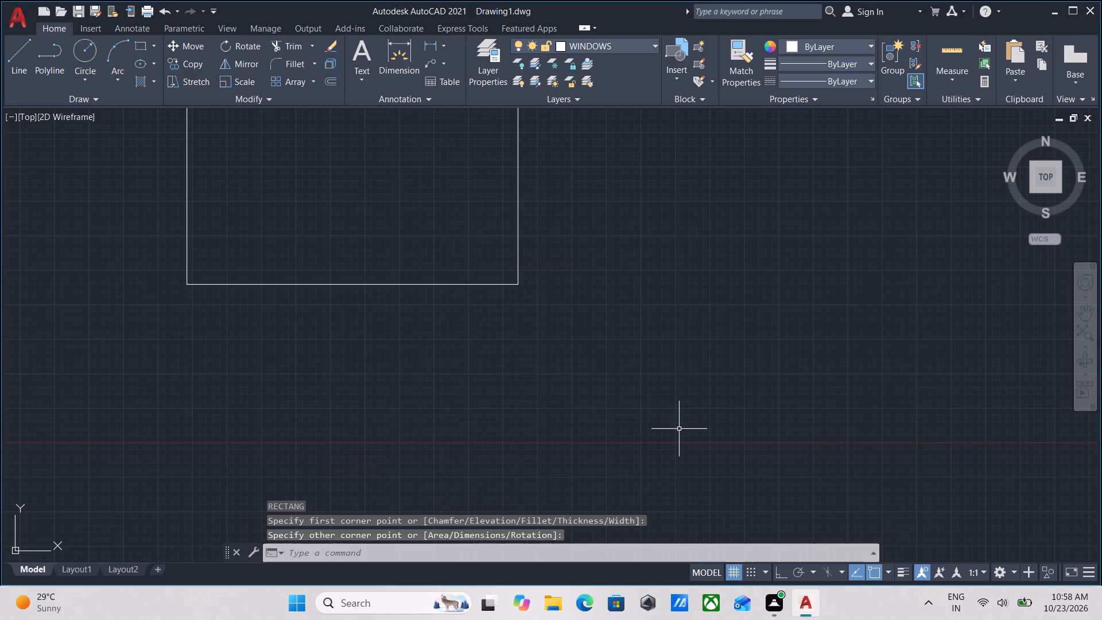
Erase the three boundary lines on the west, north and east sides of the original building plan.
scroll(679, 427, down, 4)
scroll(549, 464, up, 2)
middle_drag(541, 433, 627, 452)
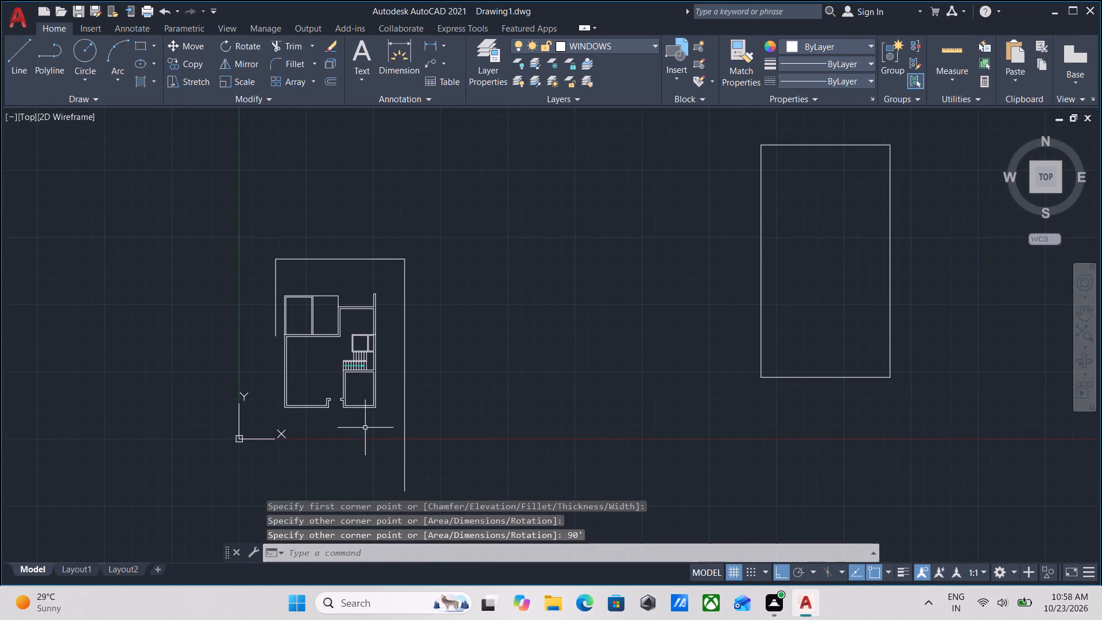
click(416, 412)
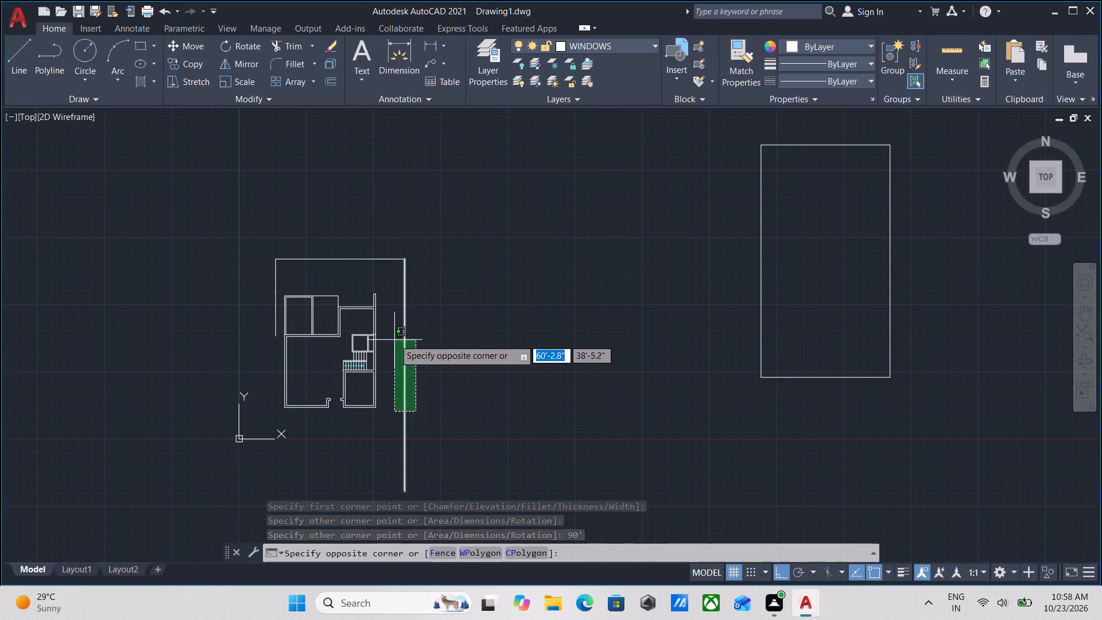
click(394, 339)
drag(391, 266, 377, 263)
click(333, 242)
click(293, 272)
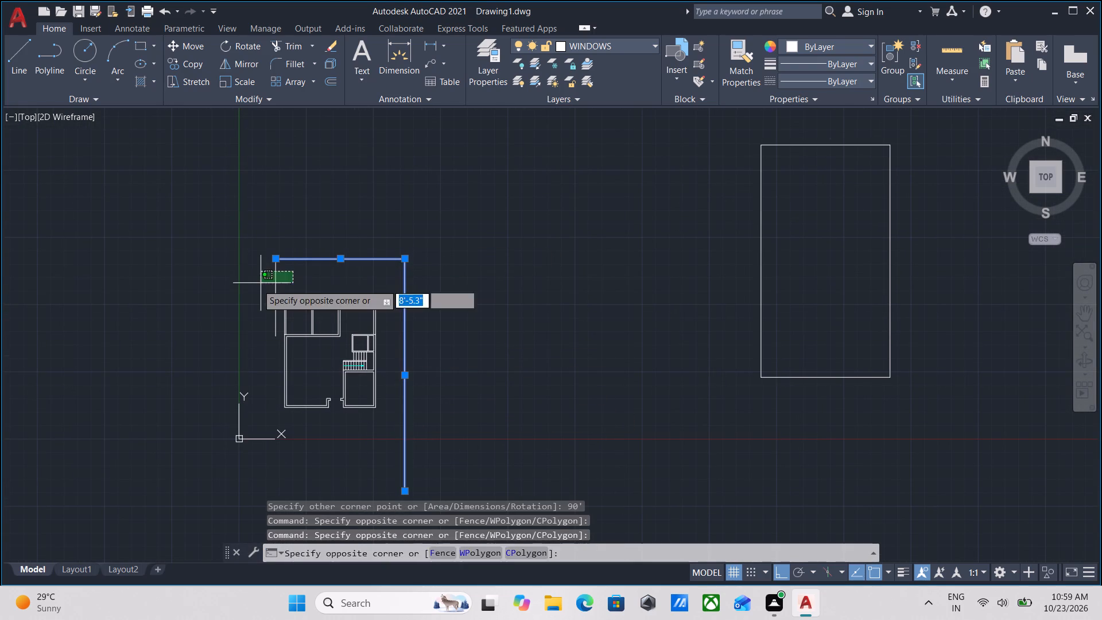
click(257, 284)
right_click(257, 284)
click(342, 343)
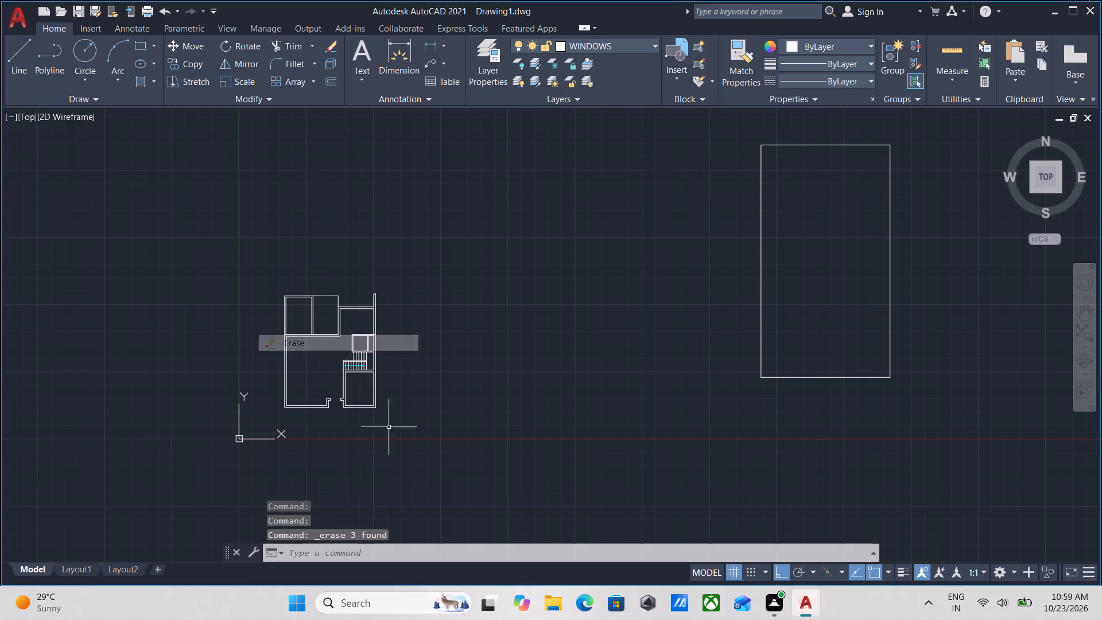
Group all the objects of the building plan into one unnamed group.
click(431, 476)
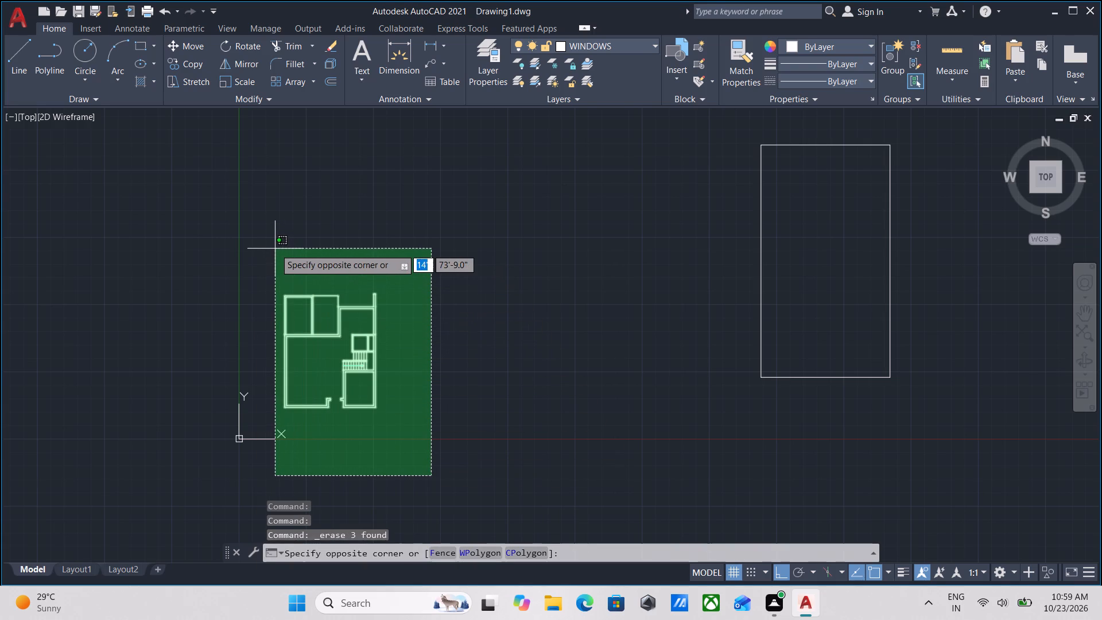
click(275, 249)
scroll(325, 331, up, 2)
key(g)
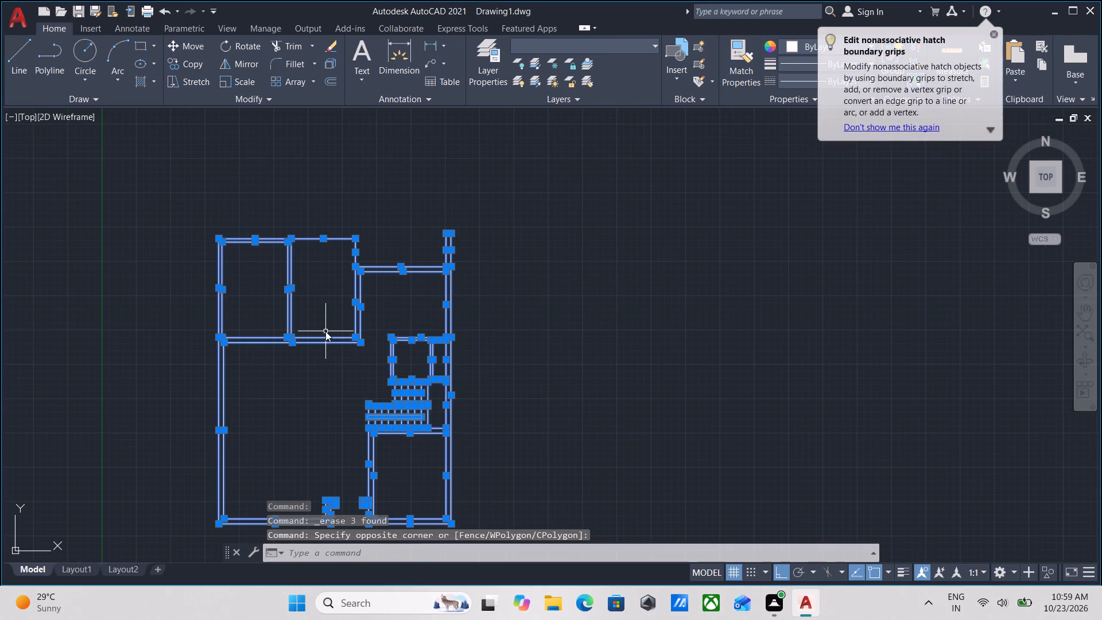
key(Return)
Turn ortho mode off while trying to move the grouped plan towards the 50' by 90' rectangle.
drag(503, 460, 476, 432)
click(406, 359)
middle_drag(389, 388, 505, 367)
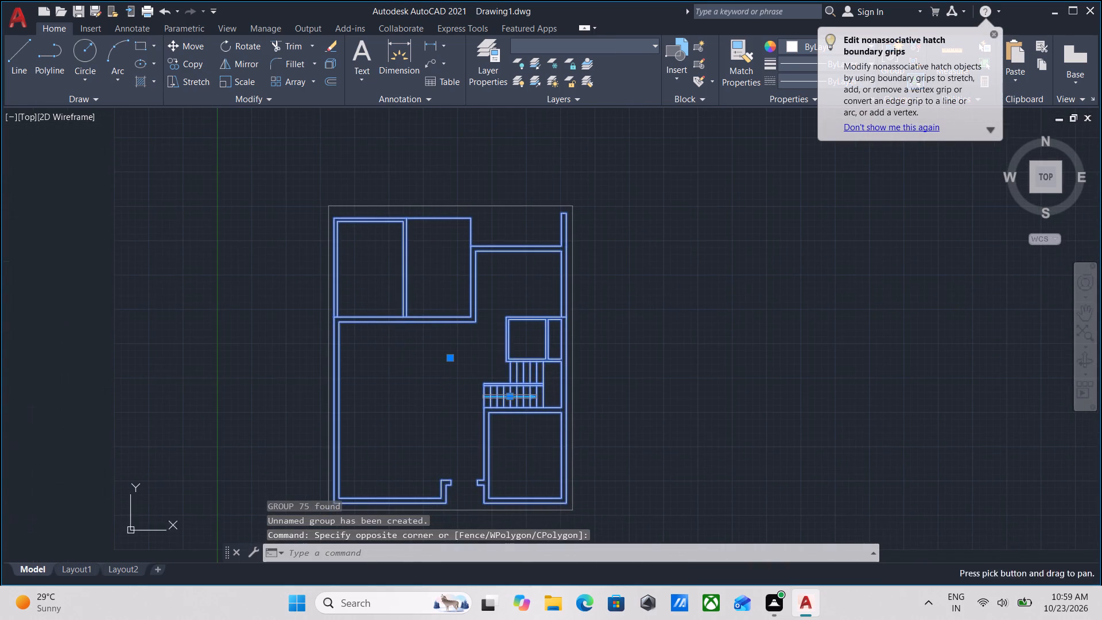
scroll(434, 398, up, 1)
scroll(436, 396, down, 1)
middle_drag(443, 396, 472, 419)
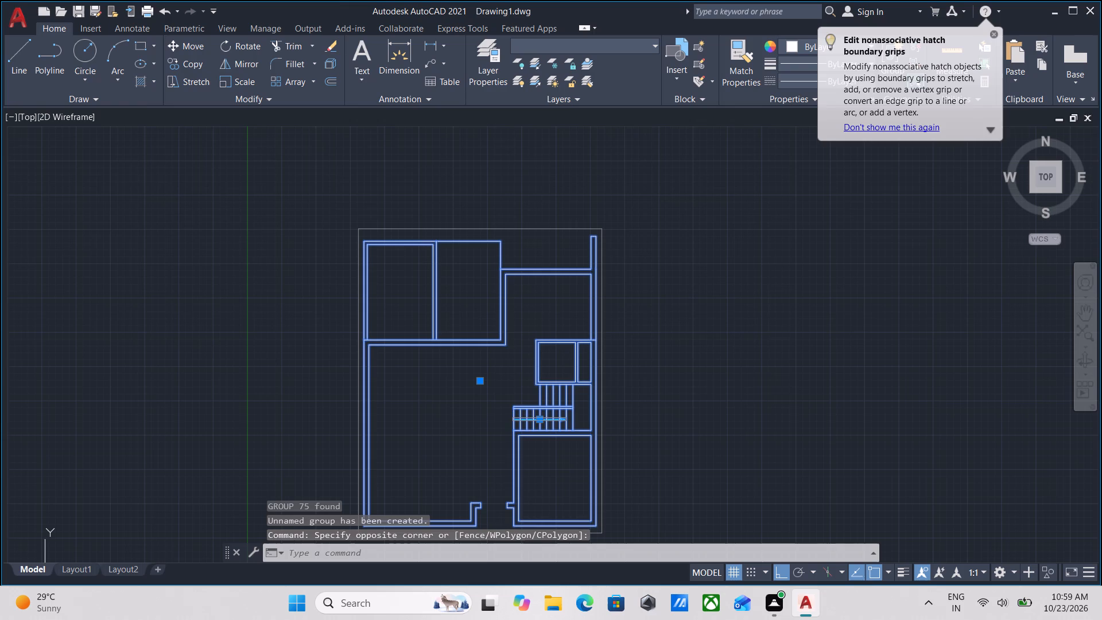
key(m)
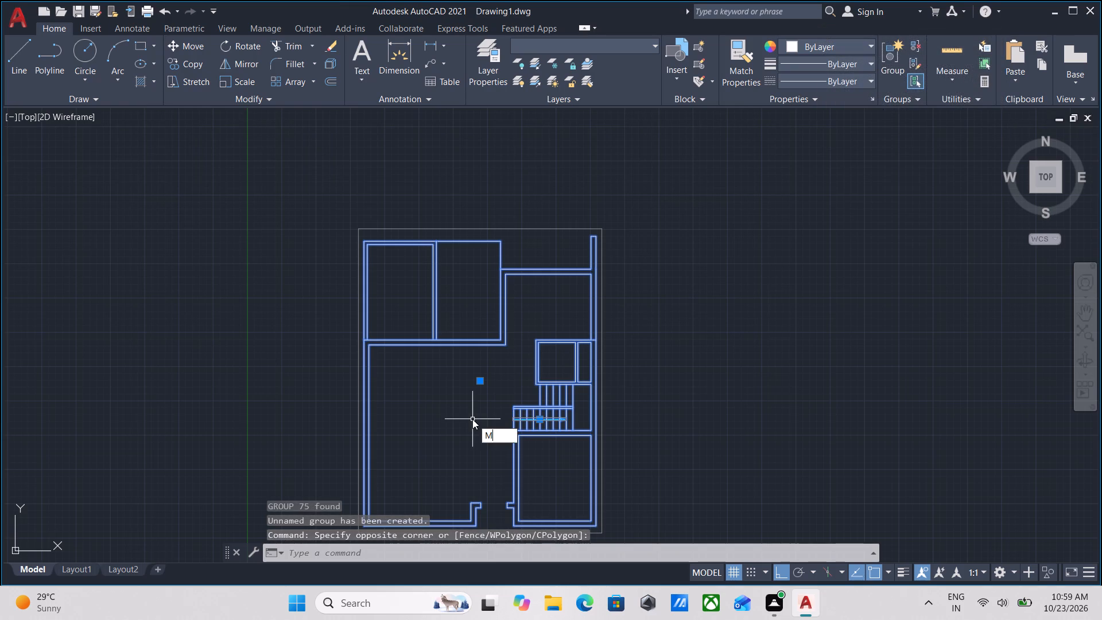
key(Return)
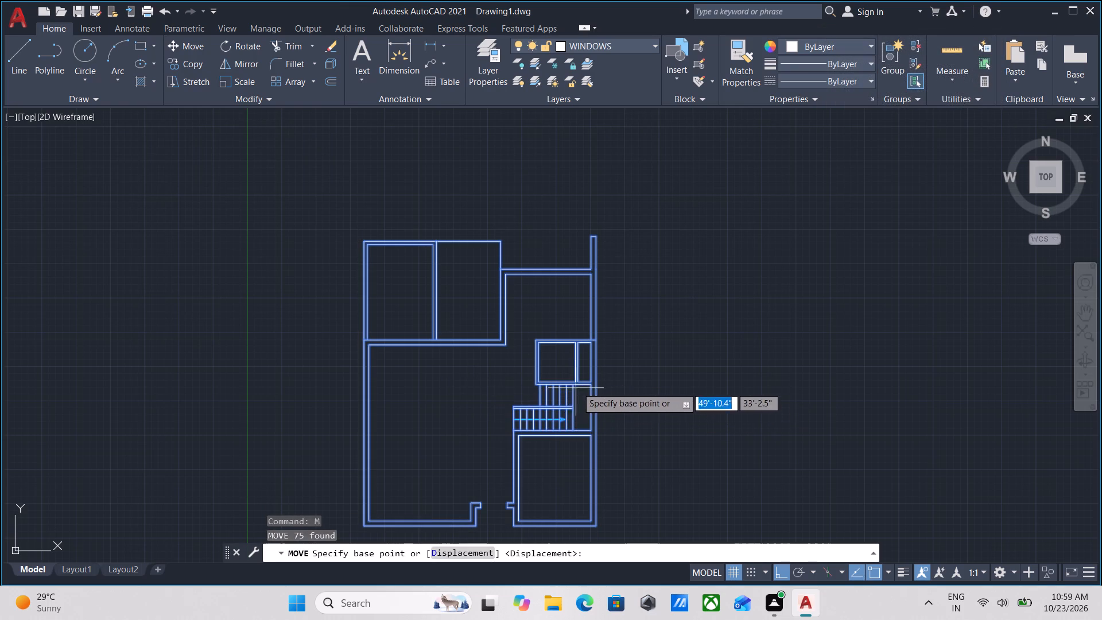
click(466, 383)
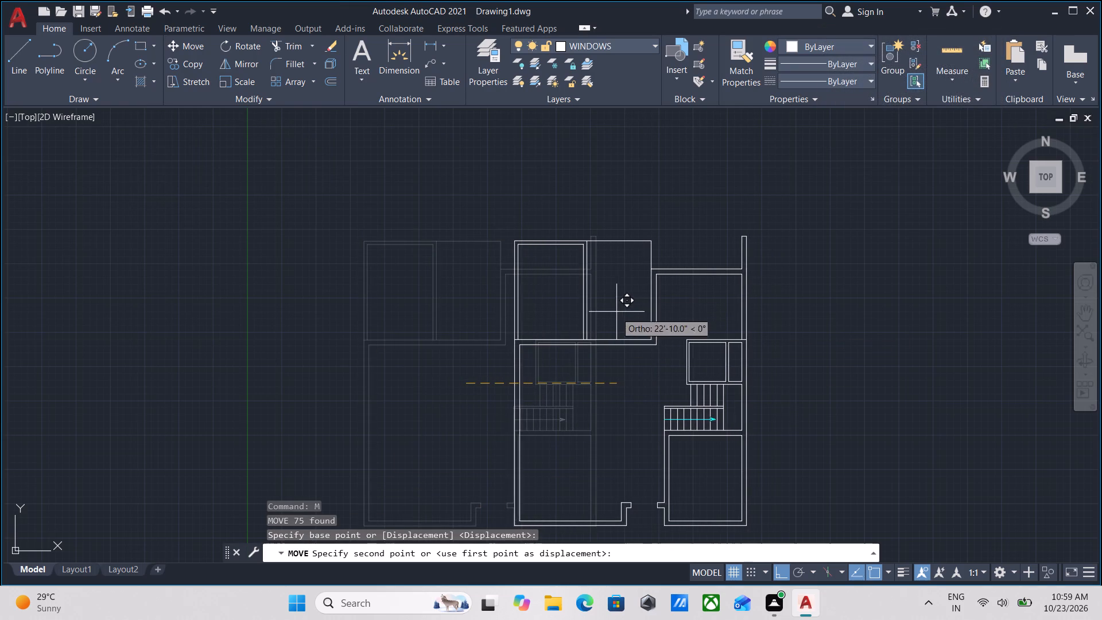
key(F8)
scroll(648, 303, down, 2)
middle_drag(665, 282, 540, 310)
key(Escape)
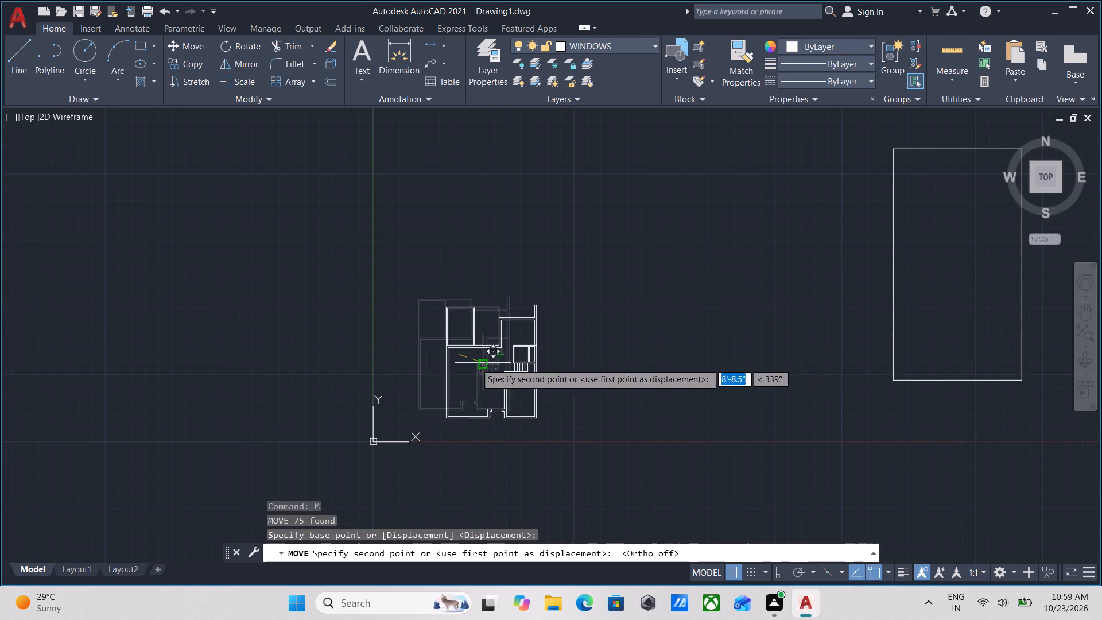
Copy the grouped plan into the middle of the 50' by 90' rectangle, about 196' away at roughly 10°.
drag(585, 454, 569, 440)
click(479, 343)
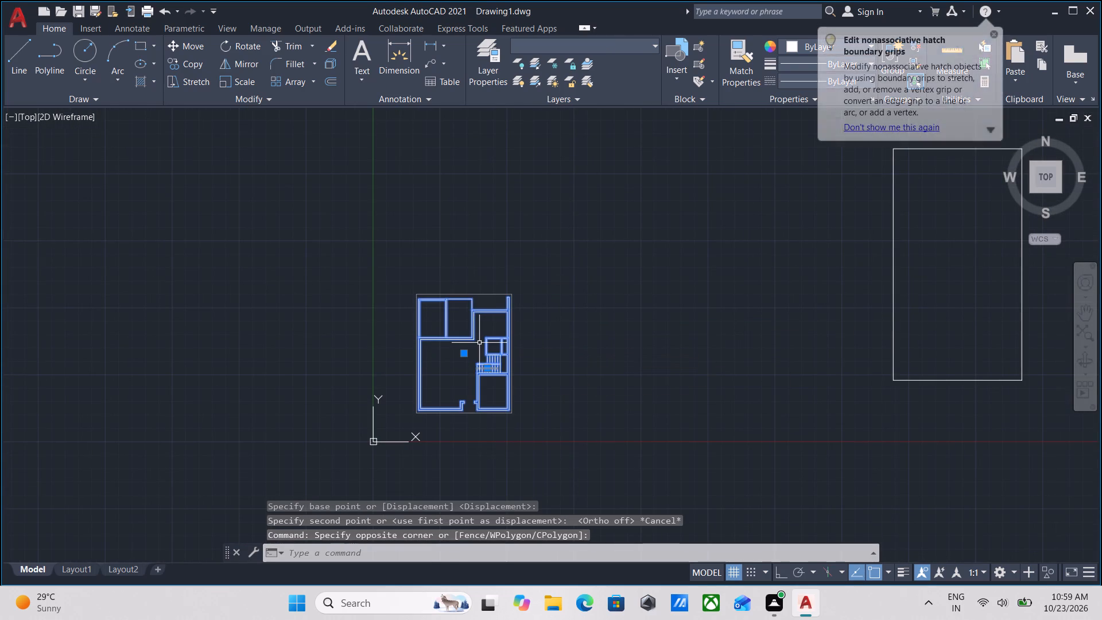
text(CO)
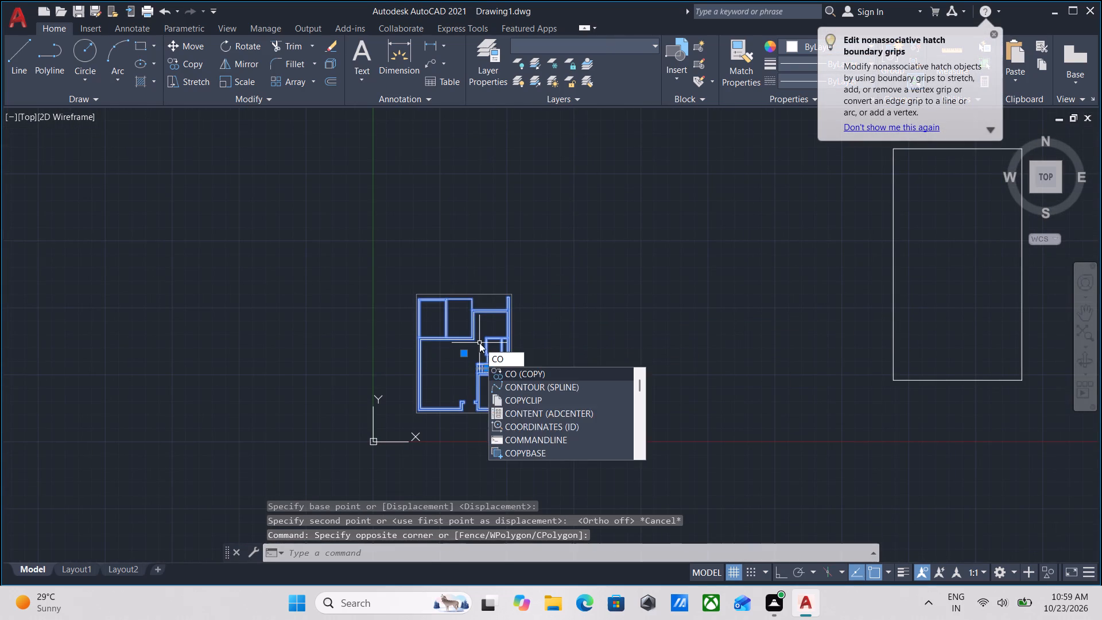
key(Return)
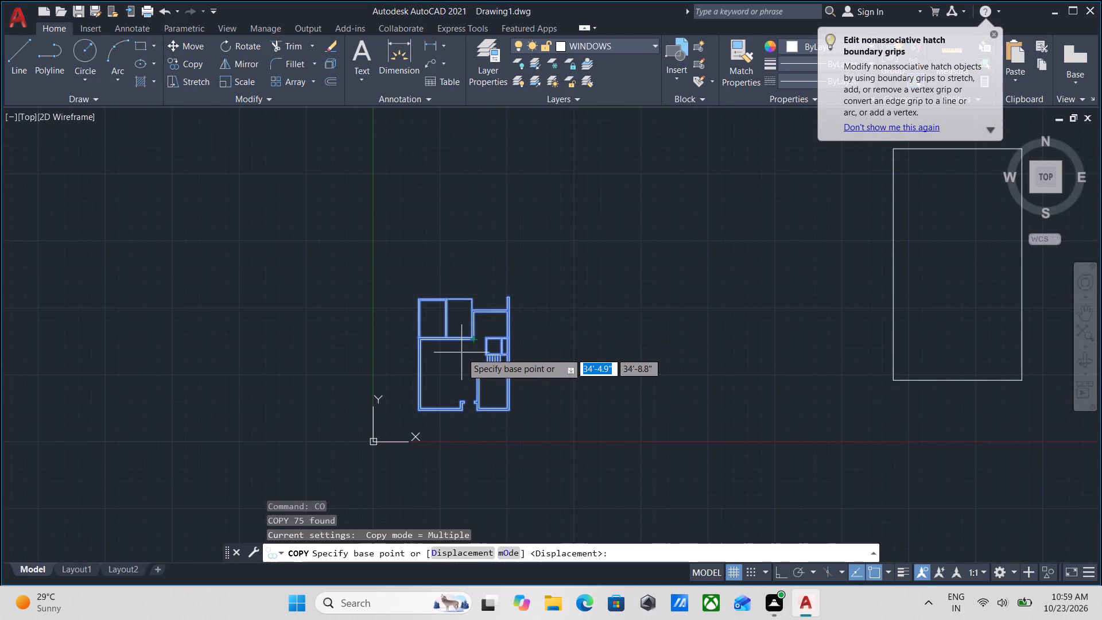
click(462, 353)
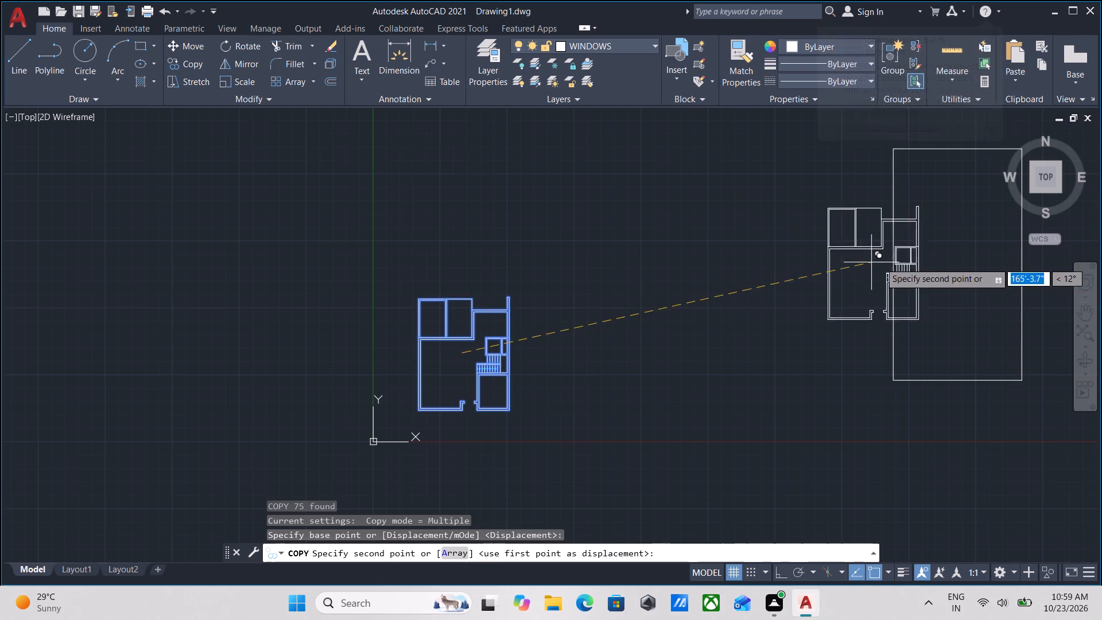
middle_drag(890, 257, 568, 319)
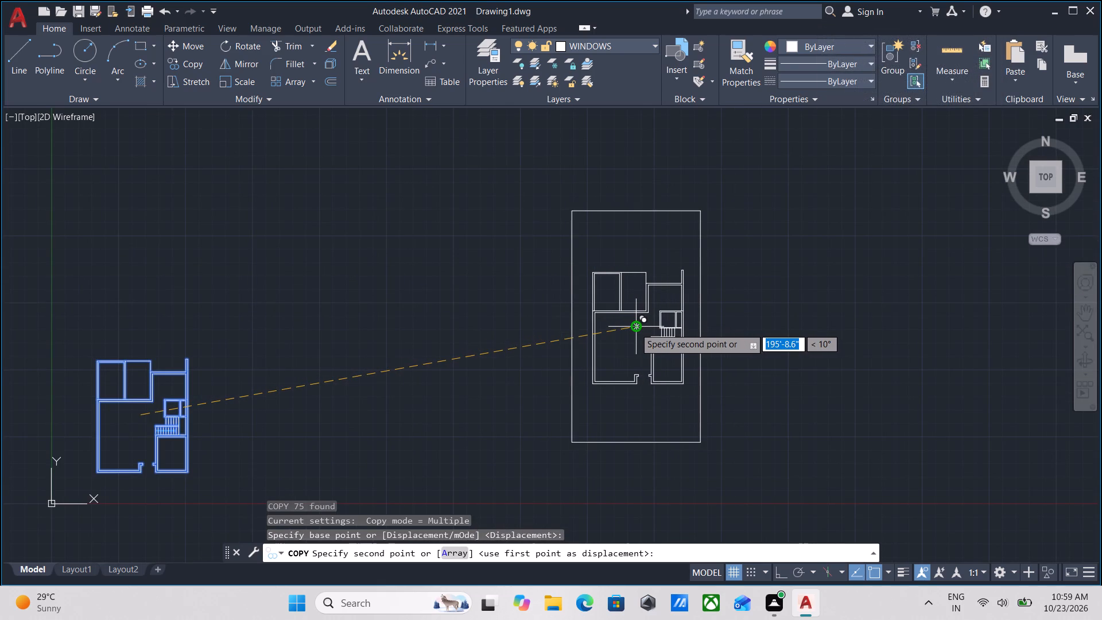
click(635, 328)
middle_drag(724, 315, 704, 381)
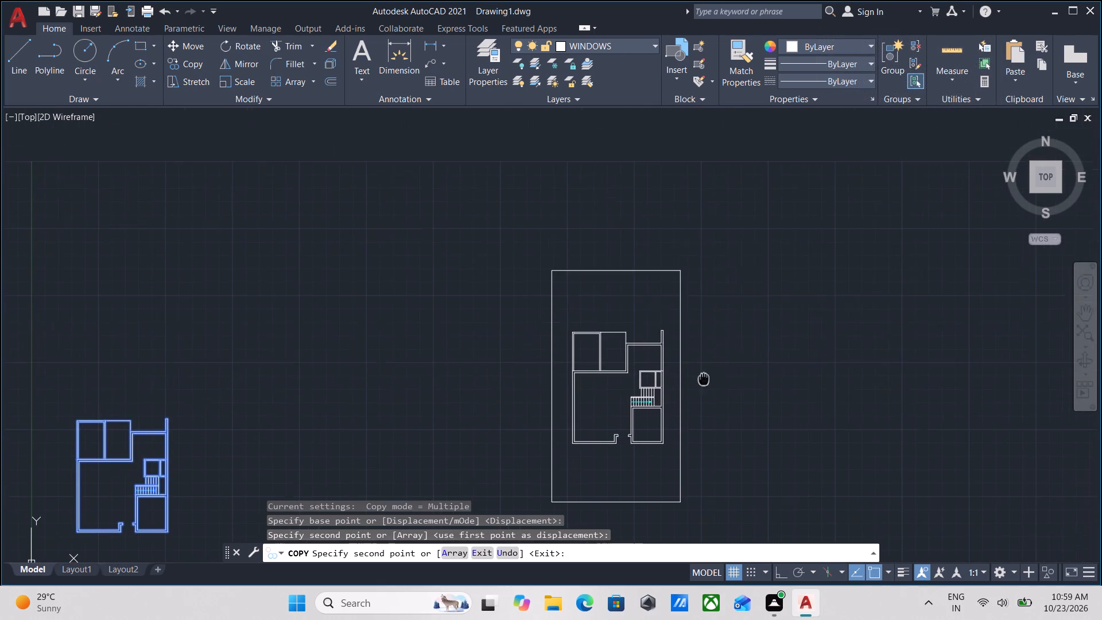
middle_drag(704, 381, 704, 381)
key(Escape)
Examine the copied plan inside the rectangle, including its south entrance, staircase, northwest rooms and the space around the building.
scroll(619, 377, up, 3)
middle_drag(657, 386, 557, 317)
scroll(559, 320, down, 1)
middle_drag(559, 320, 560, 321)
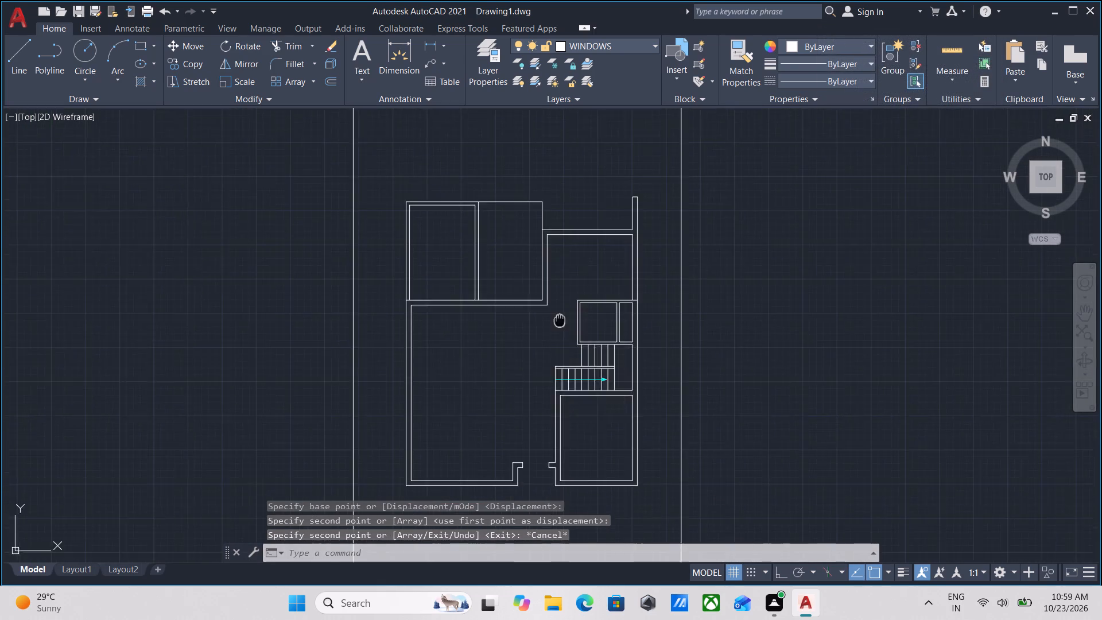
middle_drag(560, 321, 554, 398)
middle_drag(490, 320, 488, 358)
middle_drag(487, 332, 474, 224)
scroll(482, 251, down, 1)
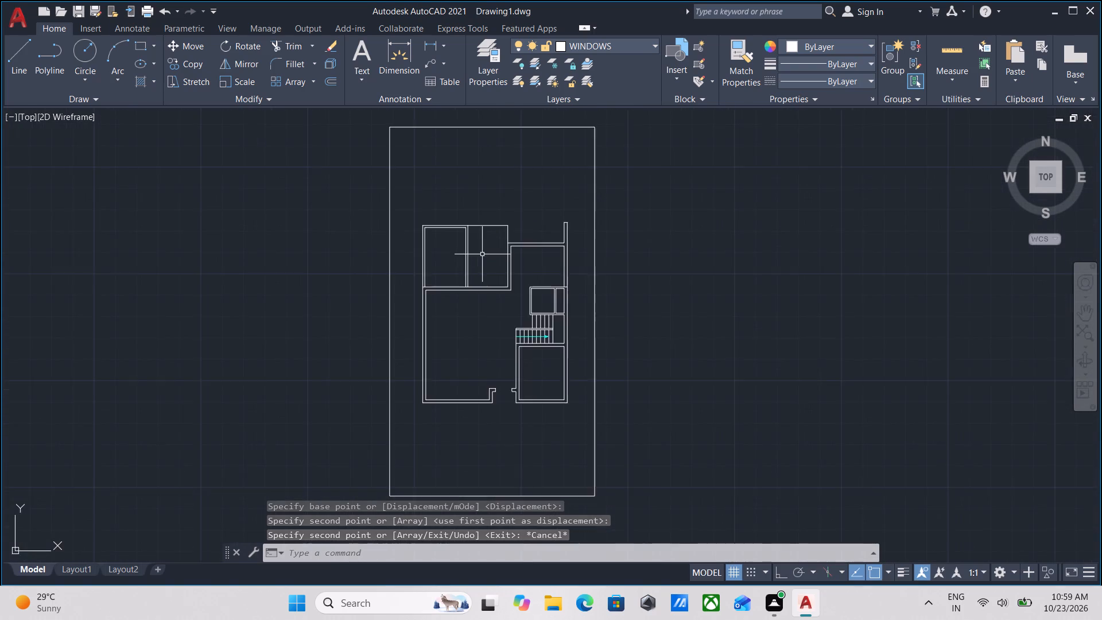
middle_drag(482, 254, 478, 347)
middle_drag(464, 257, 493, 210)
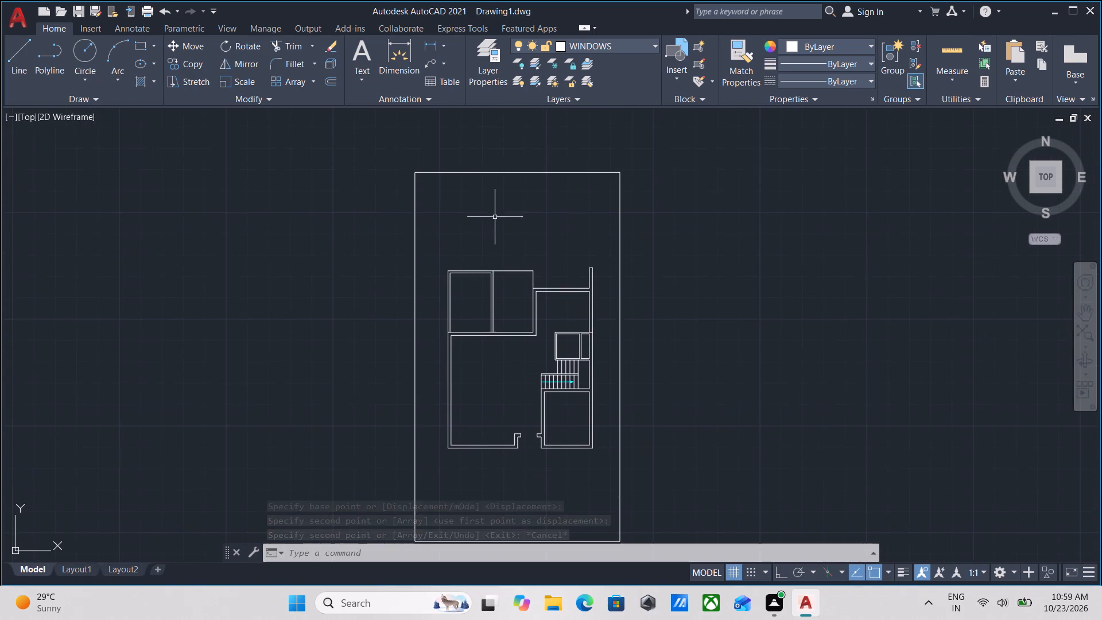
scroll(483, 325, down, 1)
middle_drag(483, 325, 486, 318)
scroll(484, 321, up, 1)
scroll(513, 386, up, 1)
middle_drag(511, 383, 465, 258)
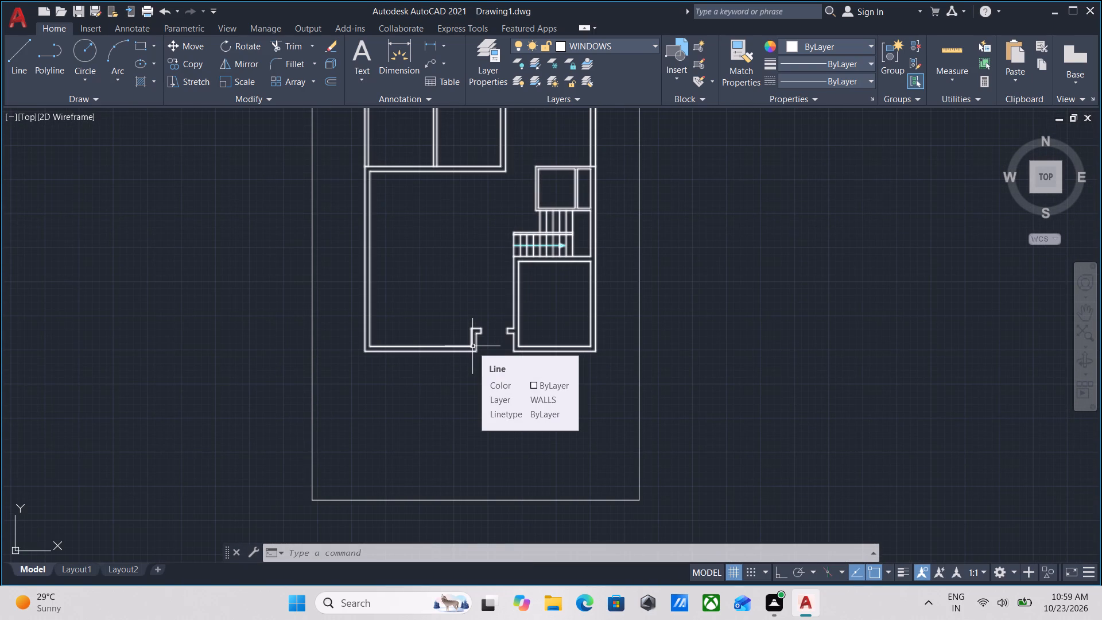
scroll(459, 371, up, 1)
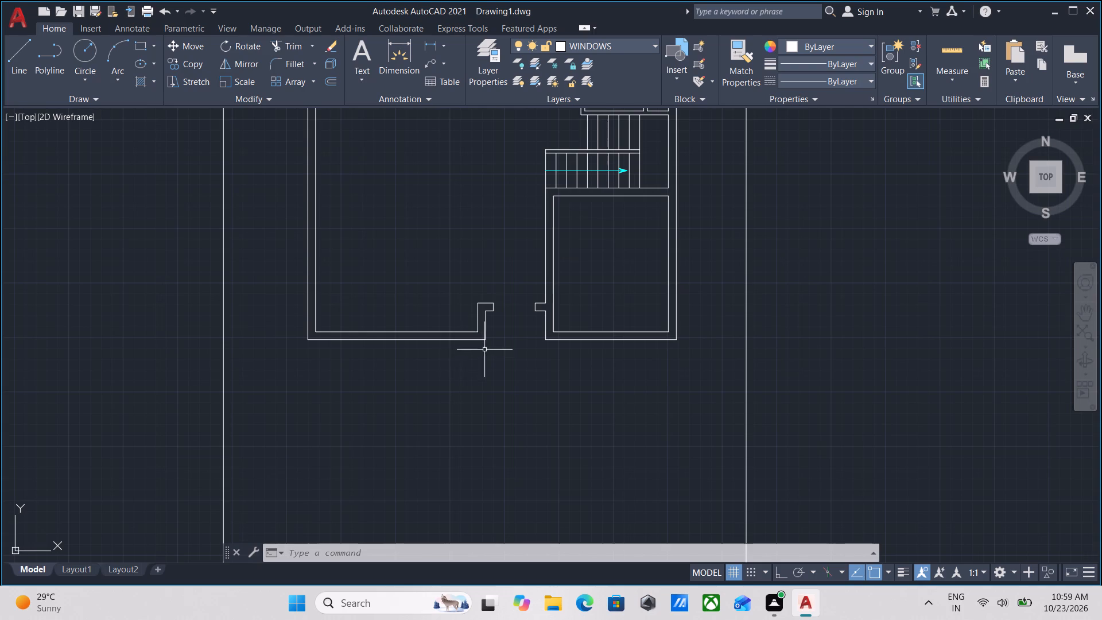
middle_drag(506, 309, 527, 255)
scroll(549, 315, down, 1)
middle_drag(548, 316, 510, 335)
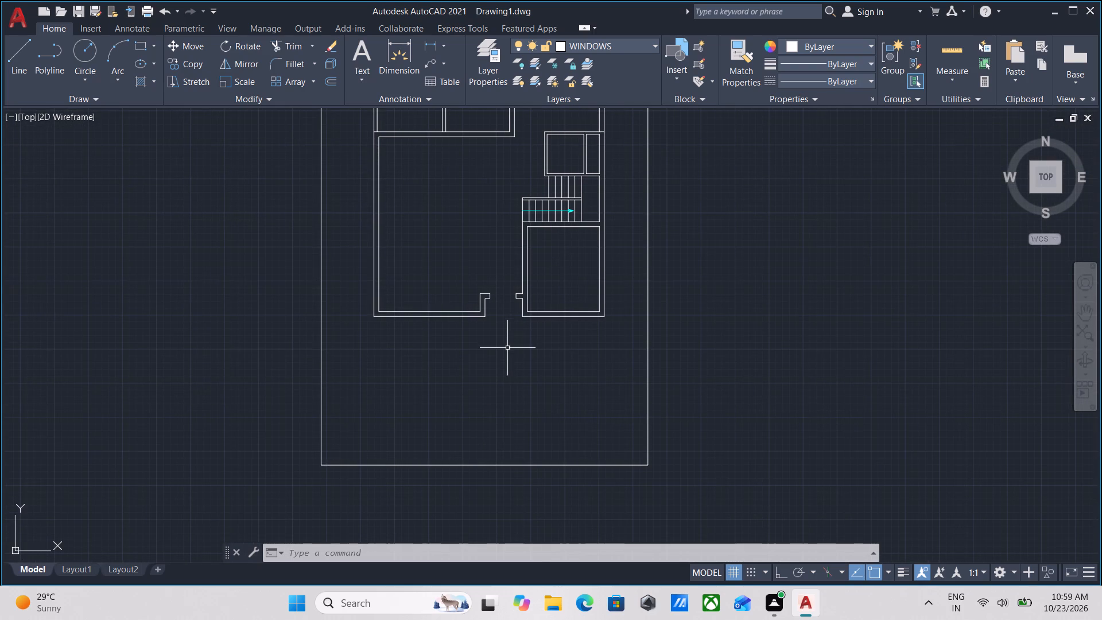
middle_drag(591, 354, 576, 445)
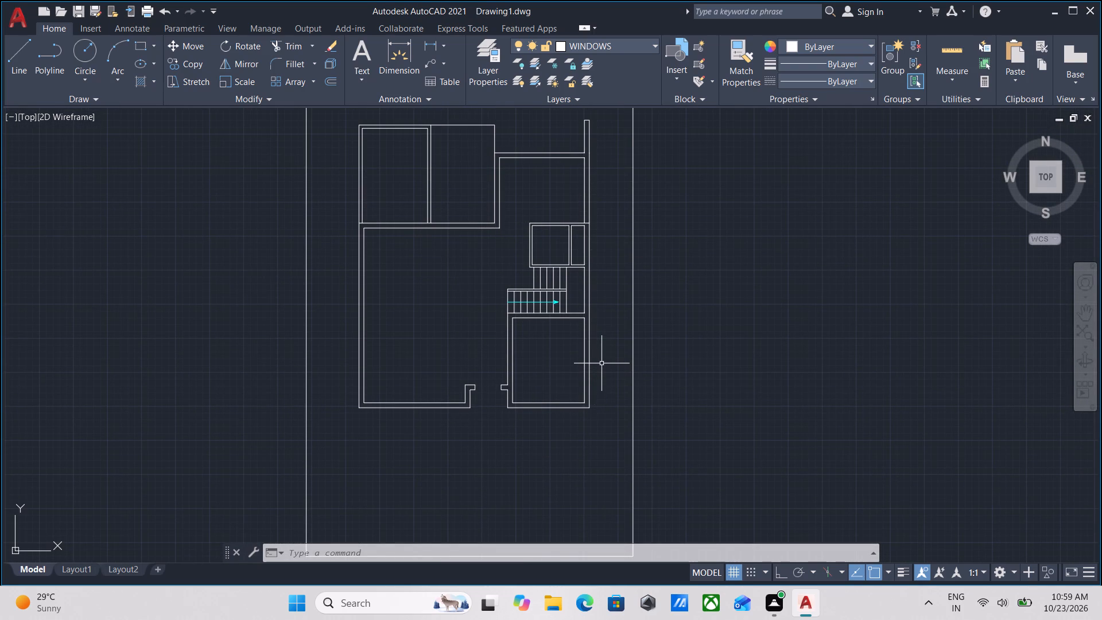
scroll(601, 364, down, 1)
middle_drag(601, 364, 585, 475)
scroll(507, 331, up, 1)
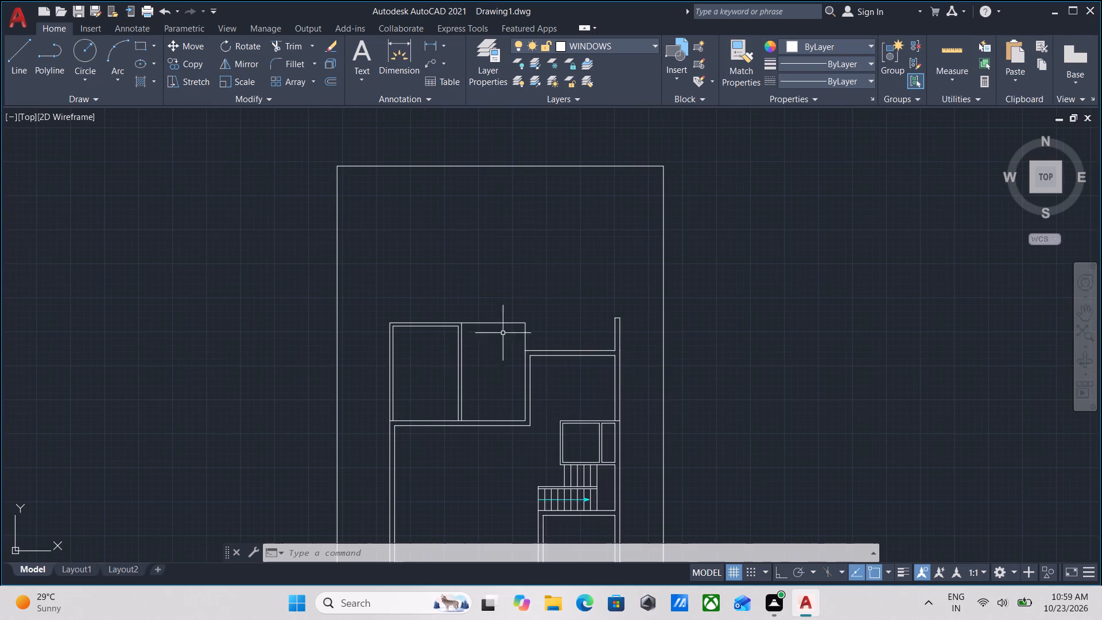
scroll(416, 371, up, 1)
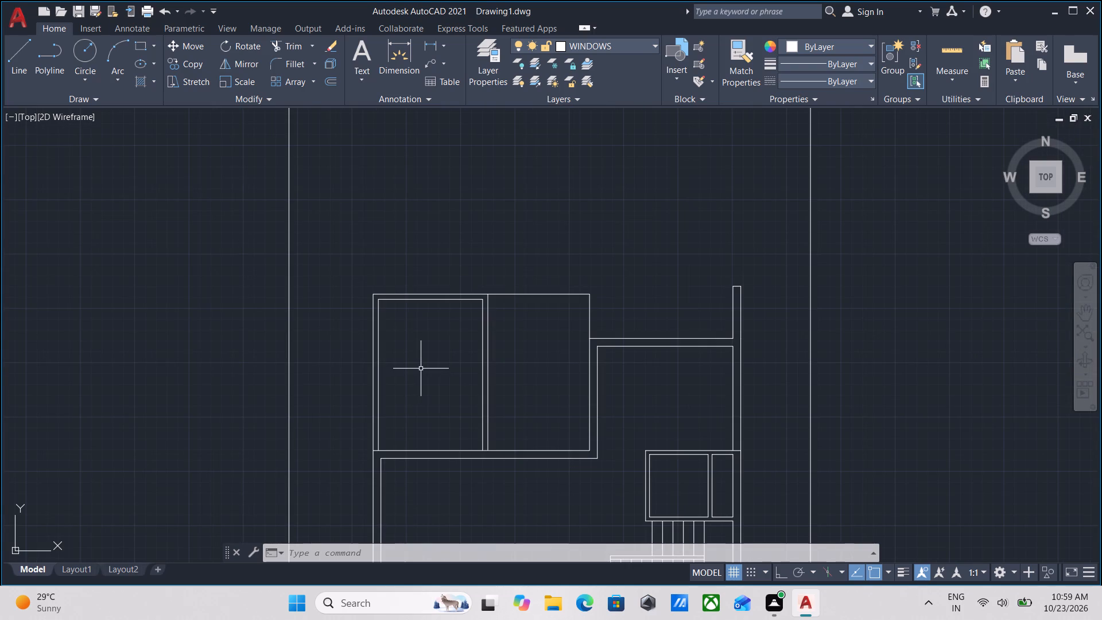
middle_drag(455, 384, 346, 257)
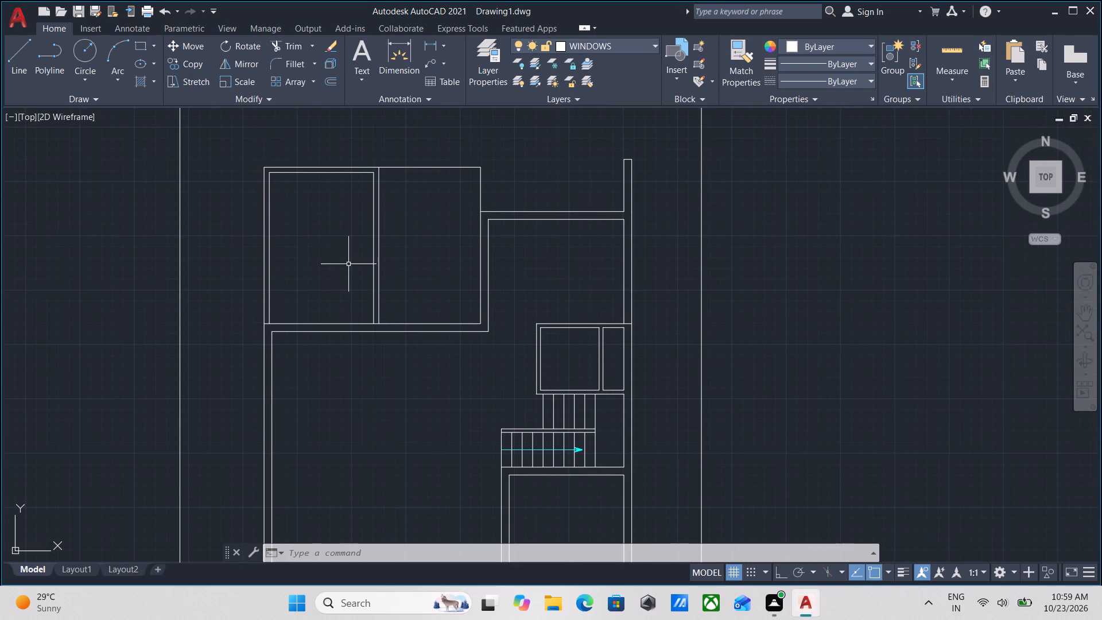
Inspect the copied plan's north rooms and walls, its overall placement in the boundary rectangle, and the south entrance opening.
middle_drag(340, 347, 394, 312)
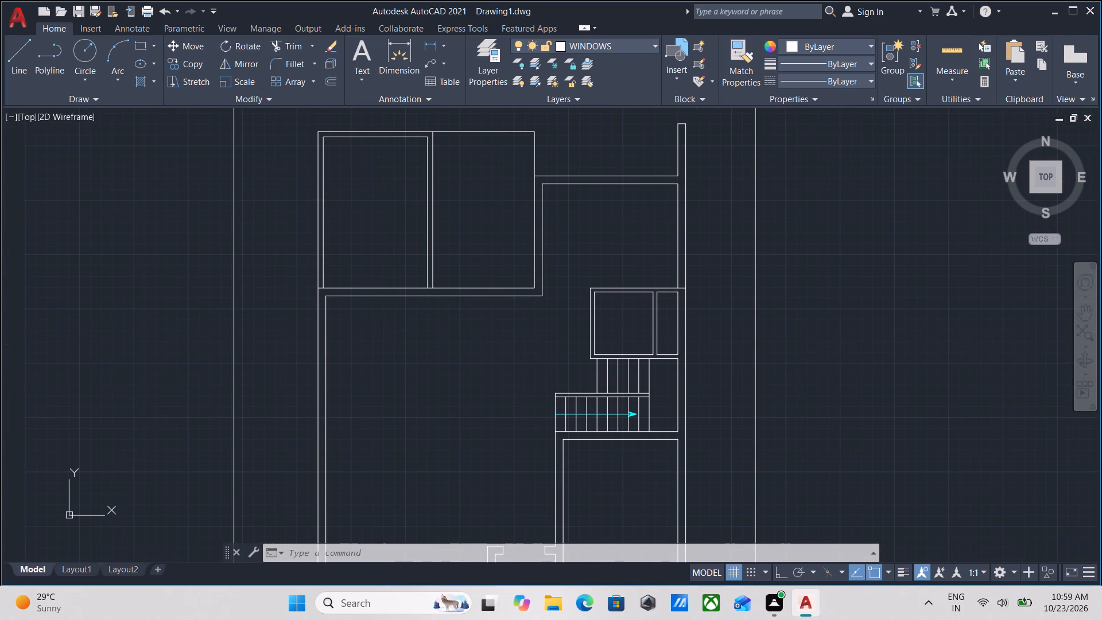
middle_drag(388, 275, 377, 453)
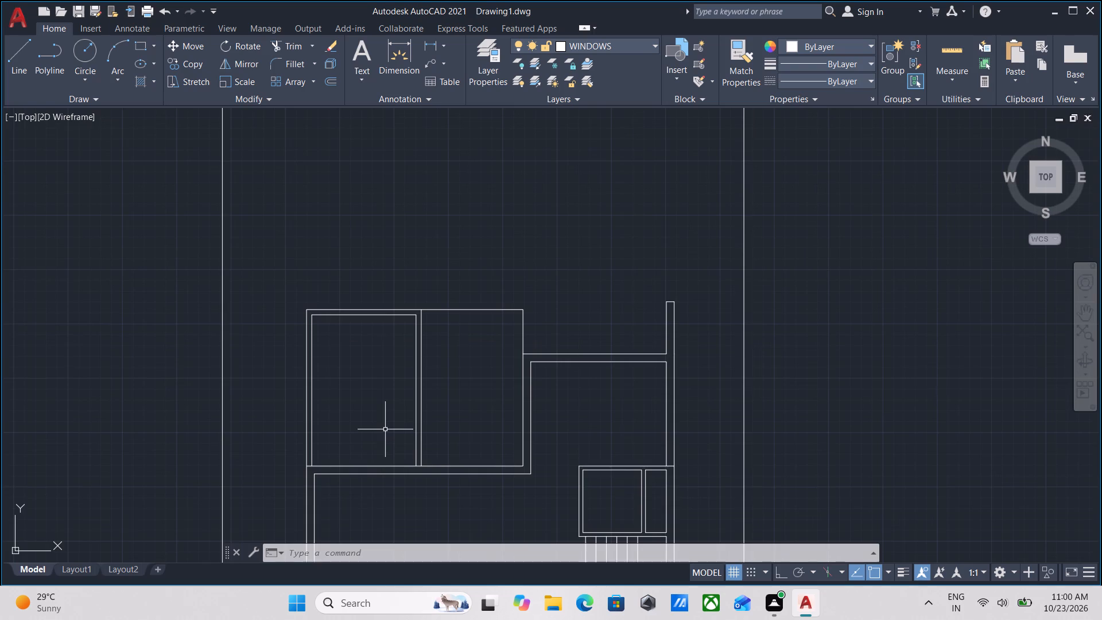
scroll(598, 405, up, 2)
scroll(607, 394, down, 1)
middle_drag(607, 394, 610, 470)
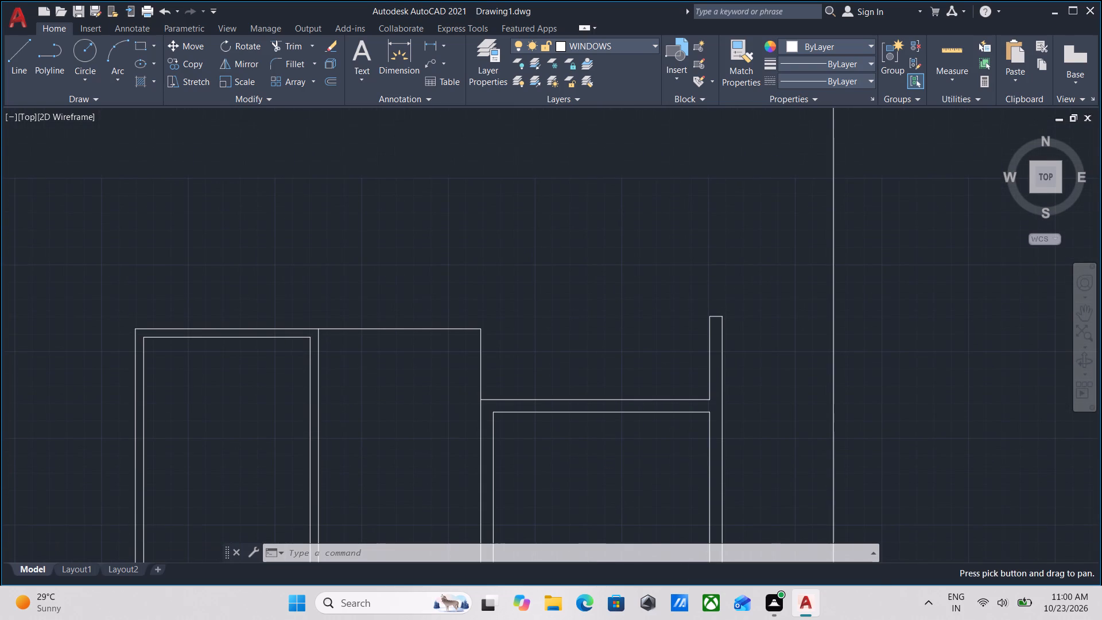
scroll(608, 456, down, 1)
middle_drag(608, 456, 556, 316)
middle_drag(479, 475, 465, 299)
scroll(453, 301, down, 2)
middle_drag(423, 330, 432, 294)
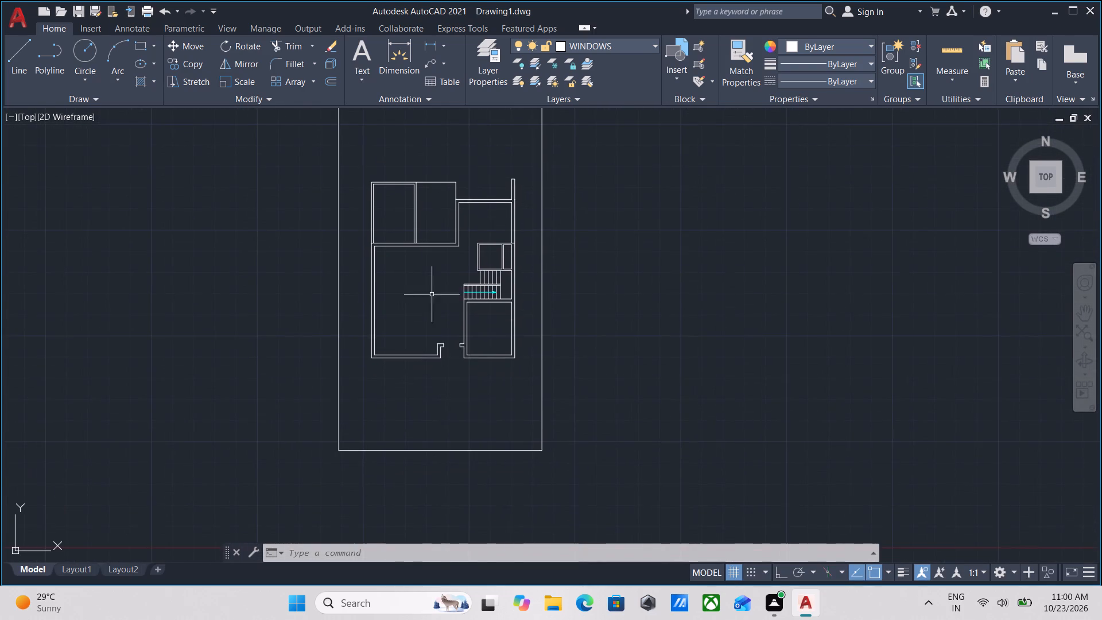
scroll(395, 372, up, 2)
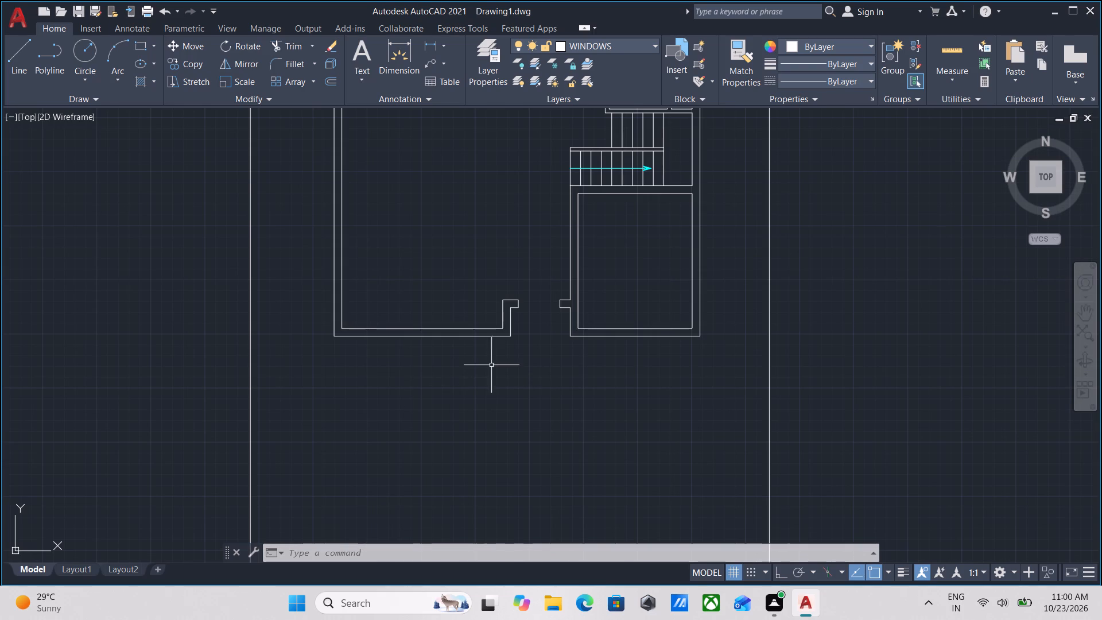
scroll(484, 357, up, 1)
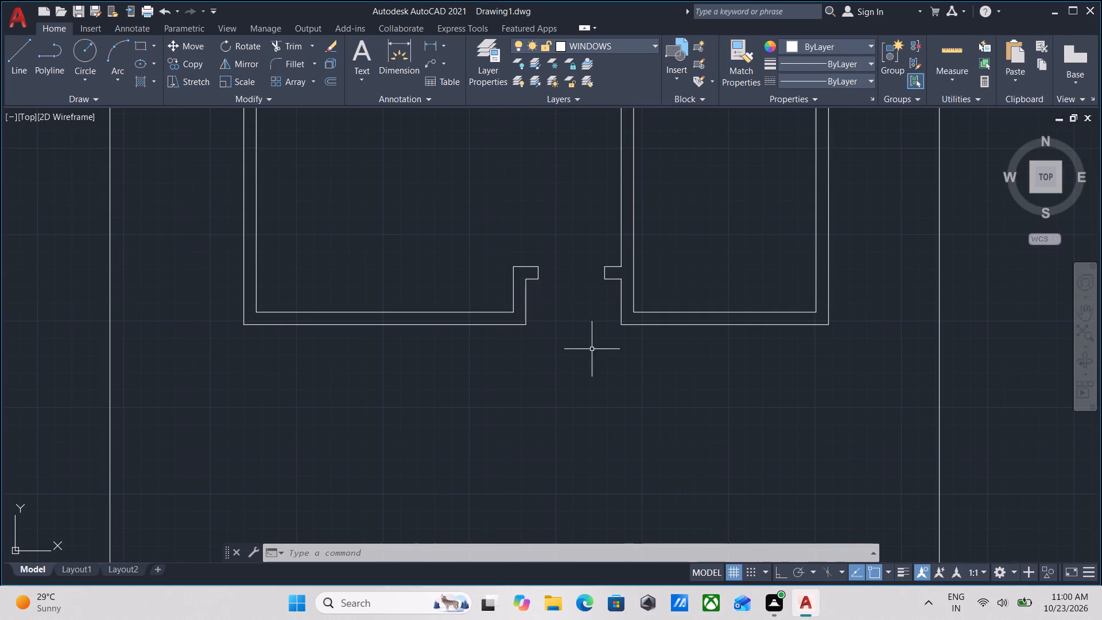
scroll(596, 350, up, 1)
scroll(596, 351, down, 2)
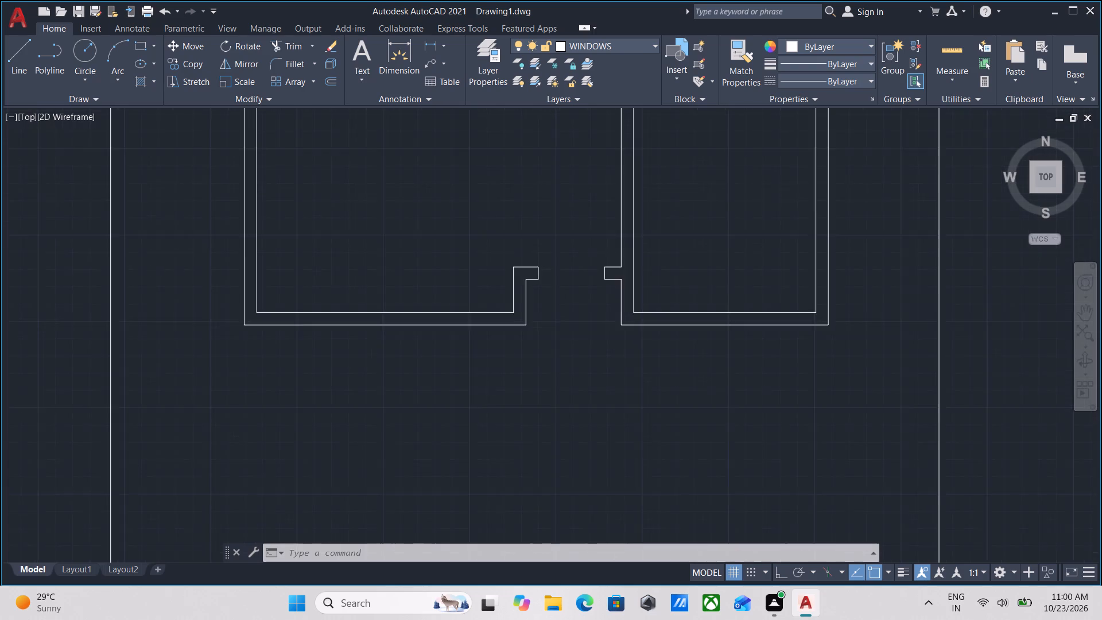
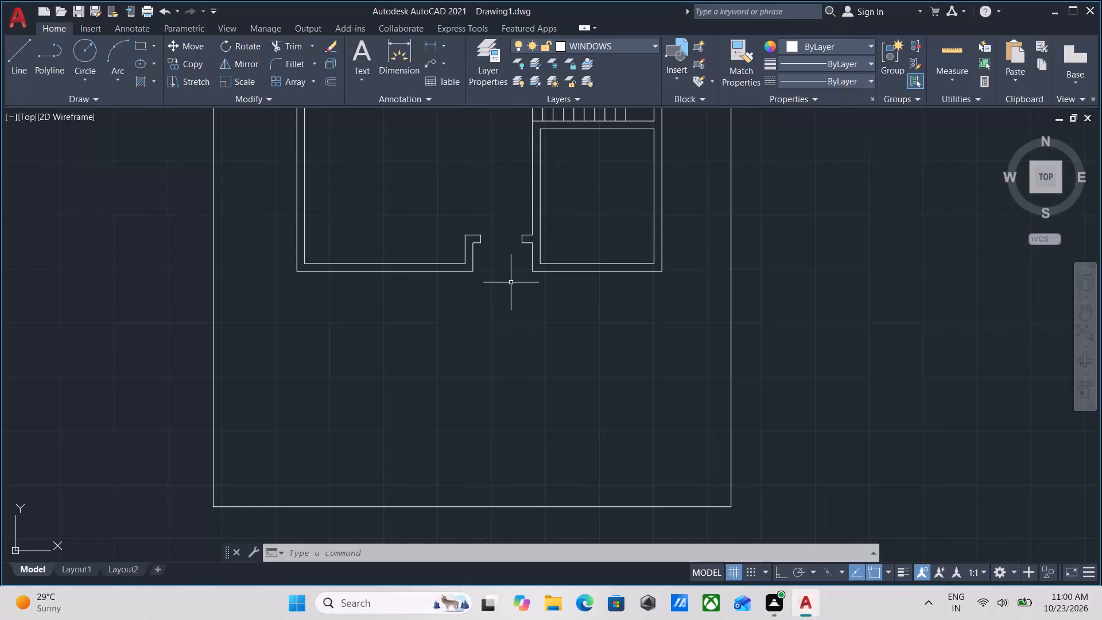
Examine the floor plan inside the plot boundary, from the front entrance to the rear rooms and plot edge.
middle_drag(506, 281, 378, 328)
scroll(408, 300, down, 1)
middle_drag(408, 300, 409, 397)
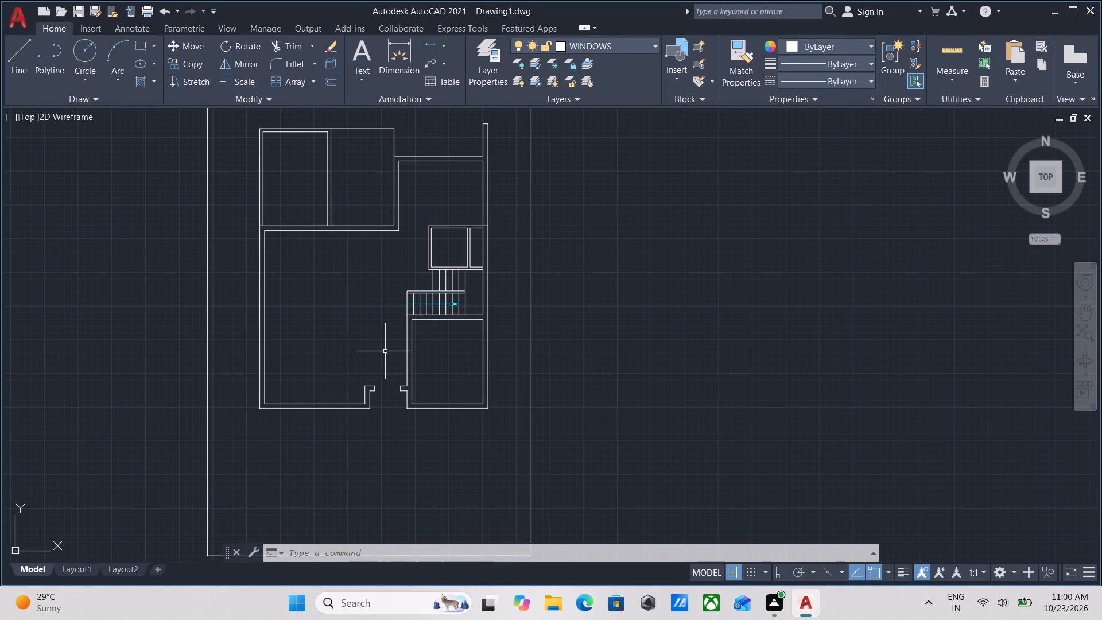
scroll(312, 327, up, 1)
scroll(462, 346, down, 1)
middle_drag(462, 347, 463, 404)
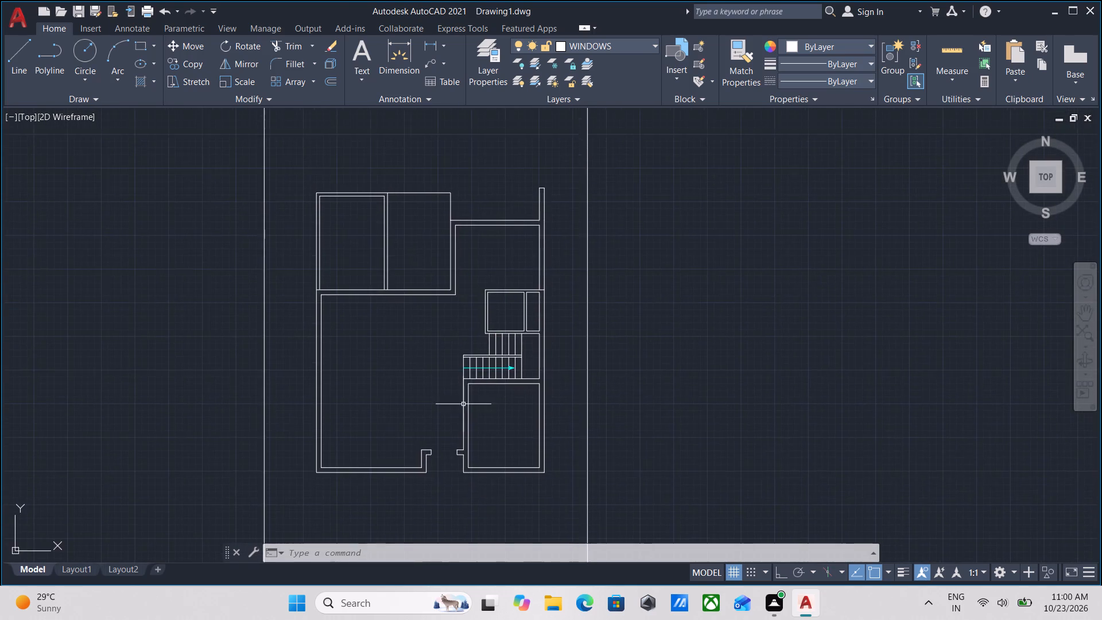
middle_drag(459, 319, 457, 397)
middle_drag(440, 329, 449, 387)
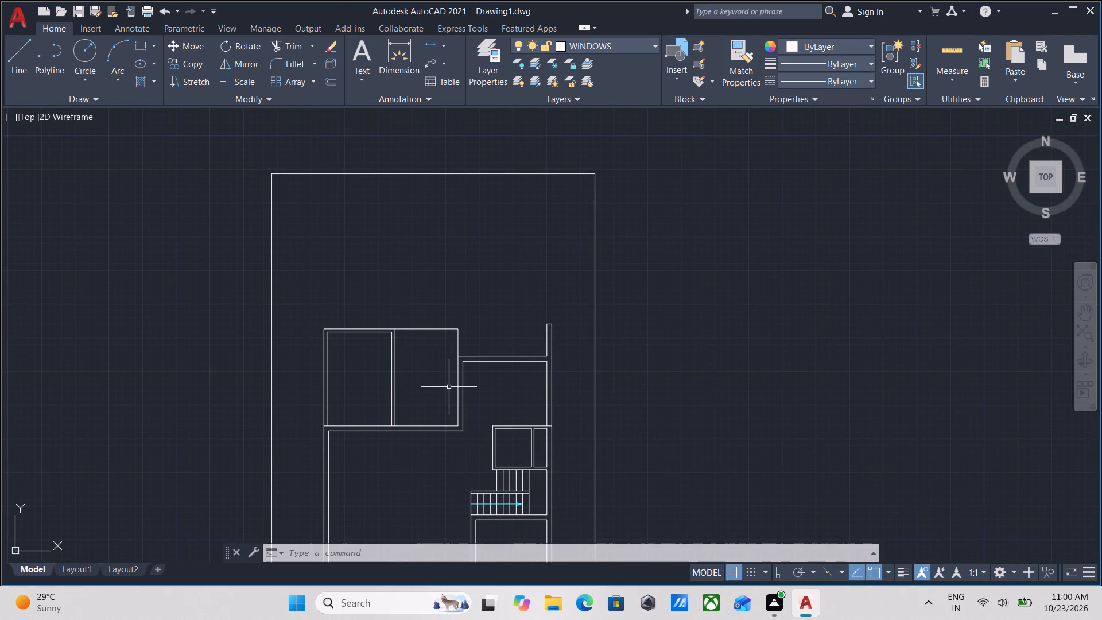
scroll(561, 444, down, 1)
middle_drag(560, 444, 548, 343)
Draw a 1' by 1' square column outline below the outer wall corner on the west side of the front entrance.
scroll(507, 454, up, 2)
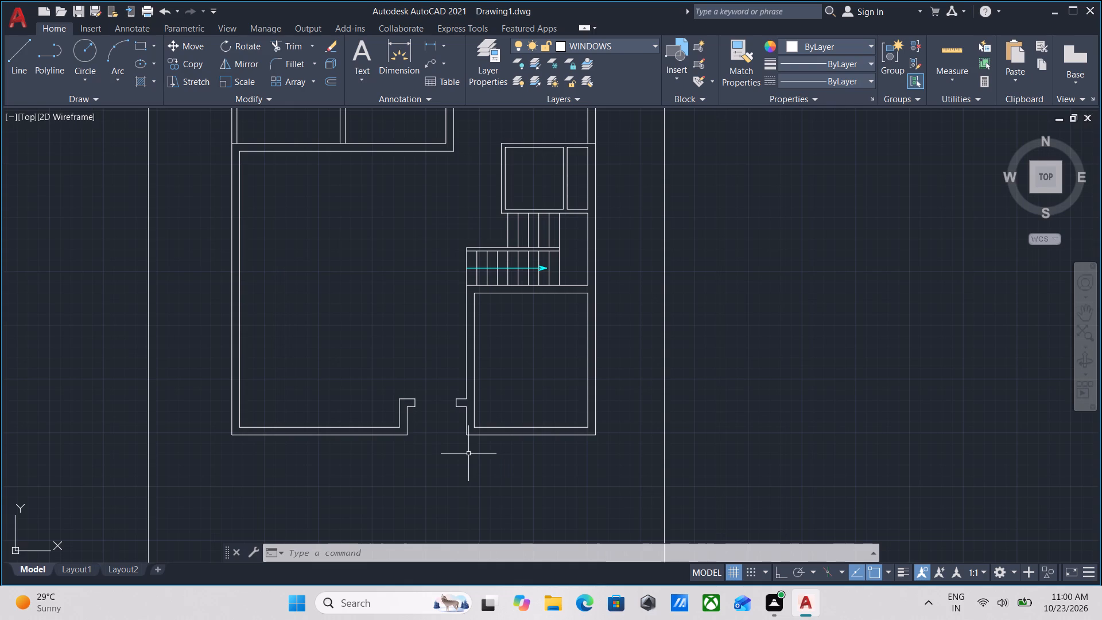
scroll(467, 454, up, 2)
middle_drag(397, 423, 499, 465)
middle_drag(393, 464, 421, 475)
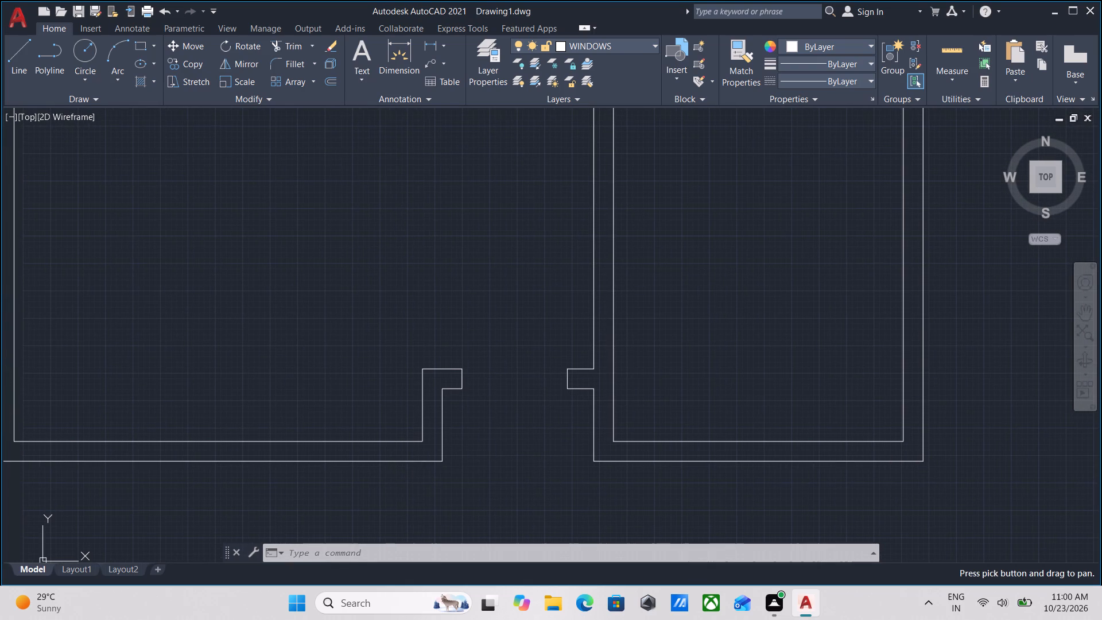
scroll(402, 429, up, 1)
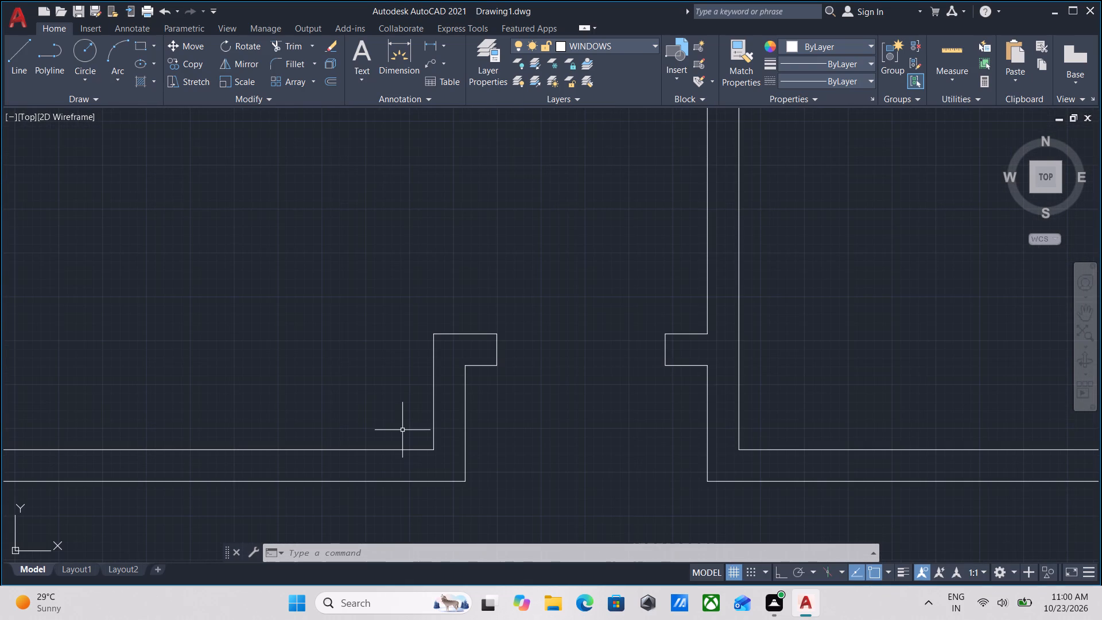
key(l)
key(Return)
scroll(458, 506, up, 1)
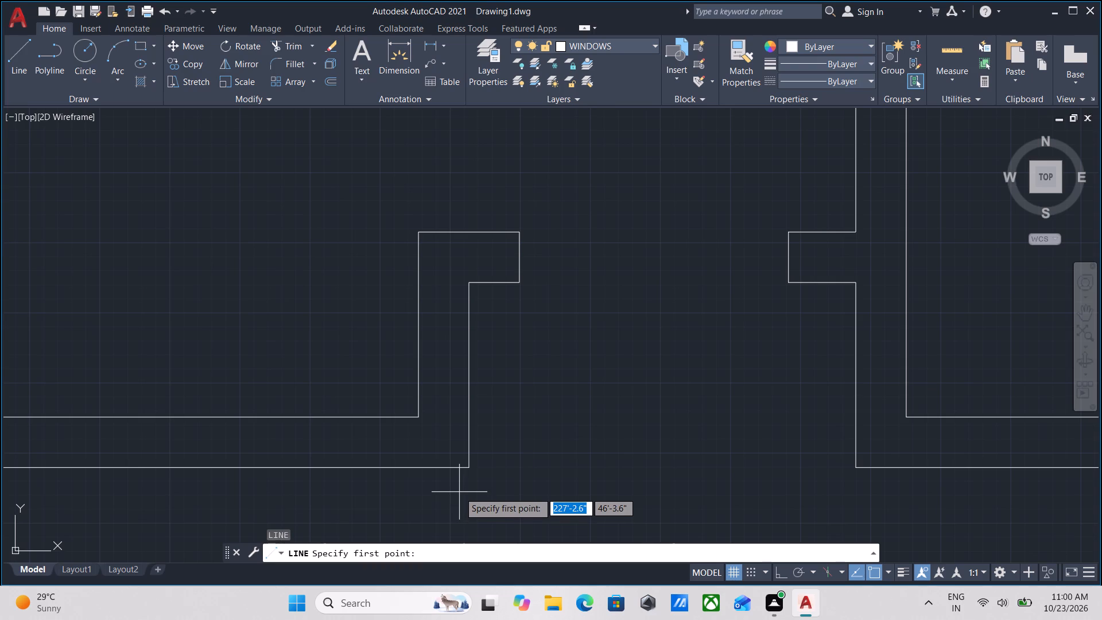
scroll(461, 488, up, 1)
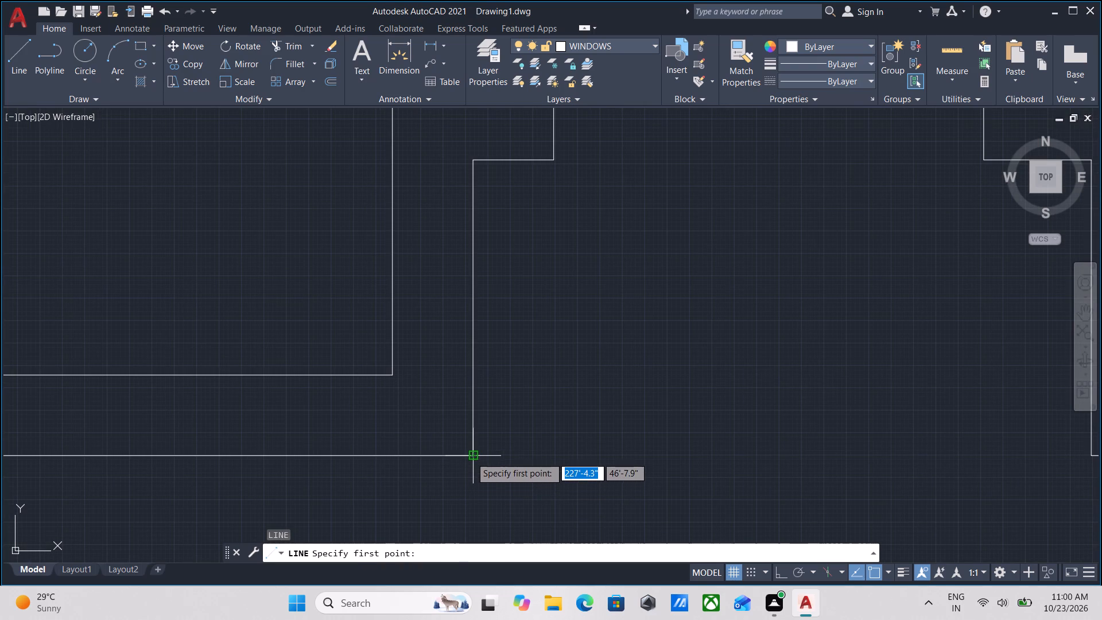
click(471, 457)
middle_drag(472, 494, 500, 327)
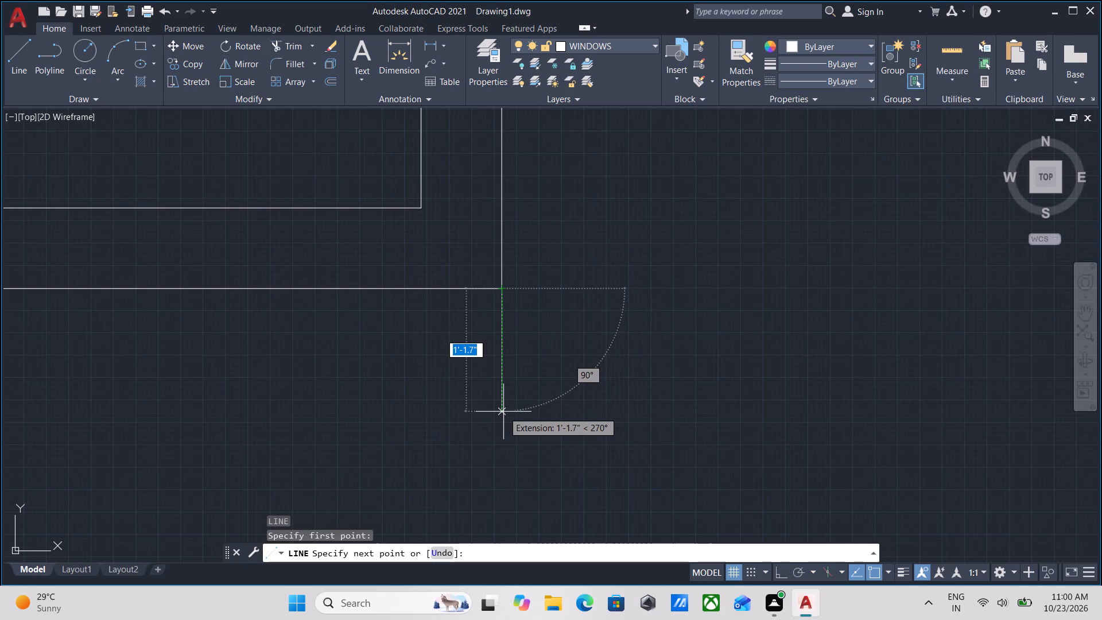
text(1')
key(Return)
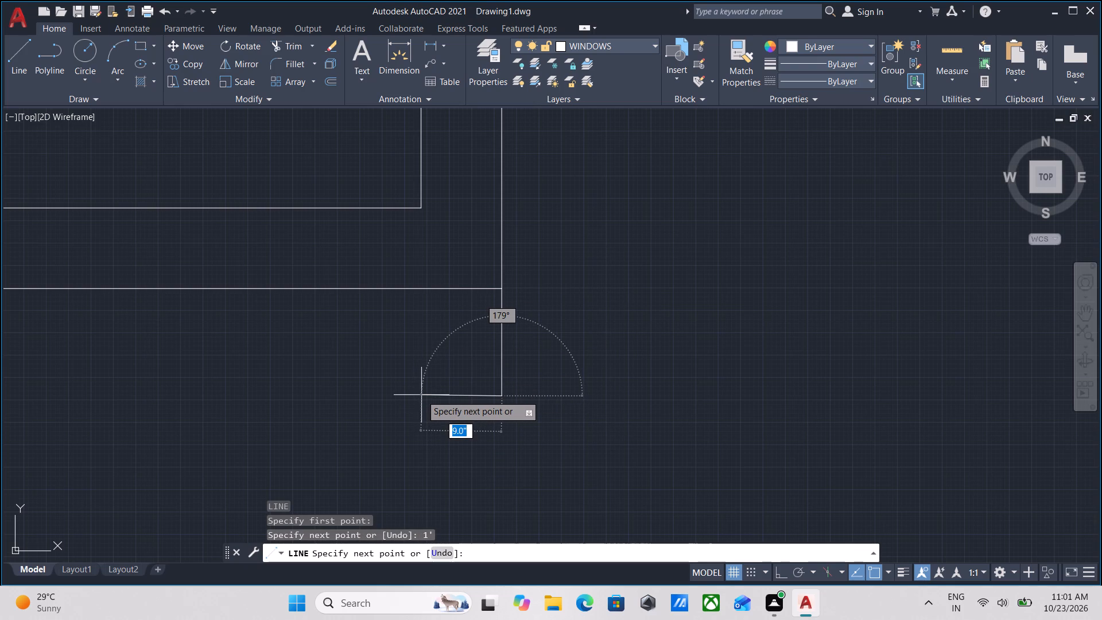
key(F8)
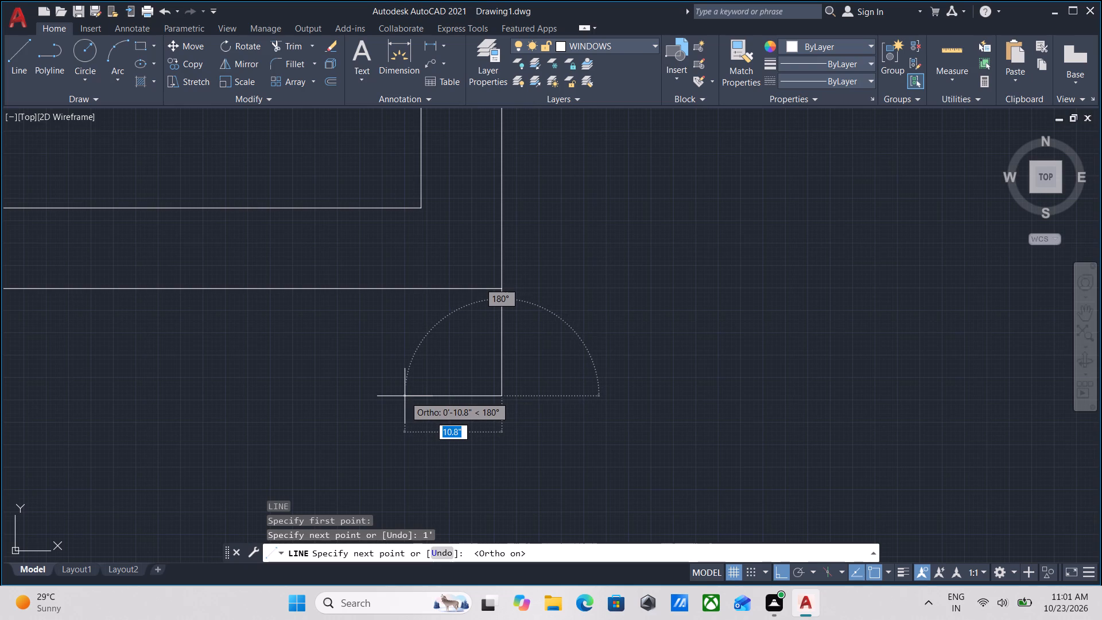
text(1')
key(Return)
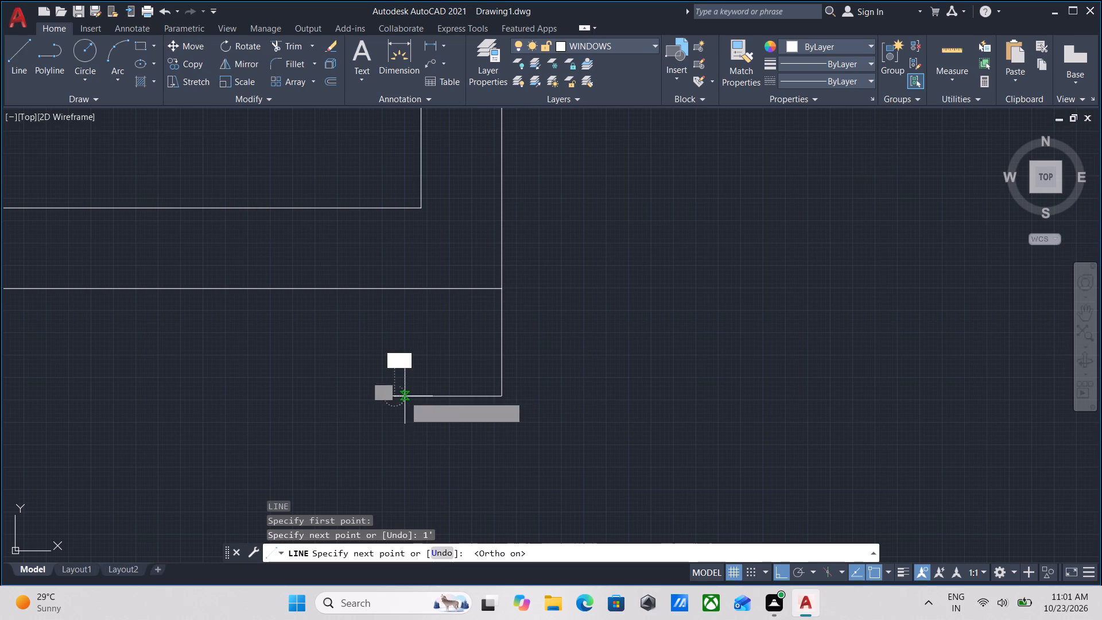
click(393, 288)
key(Escape)
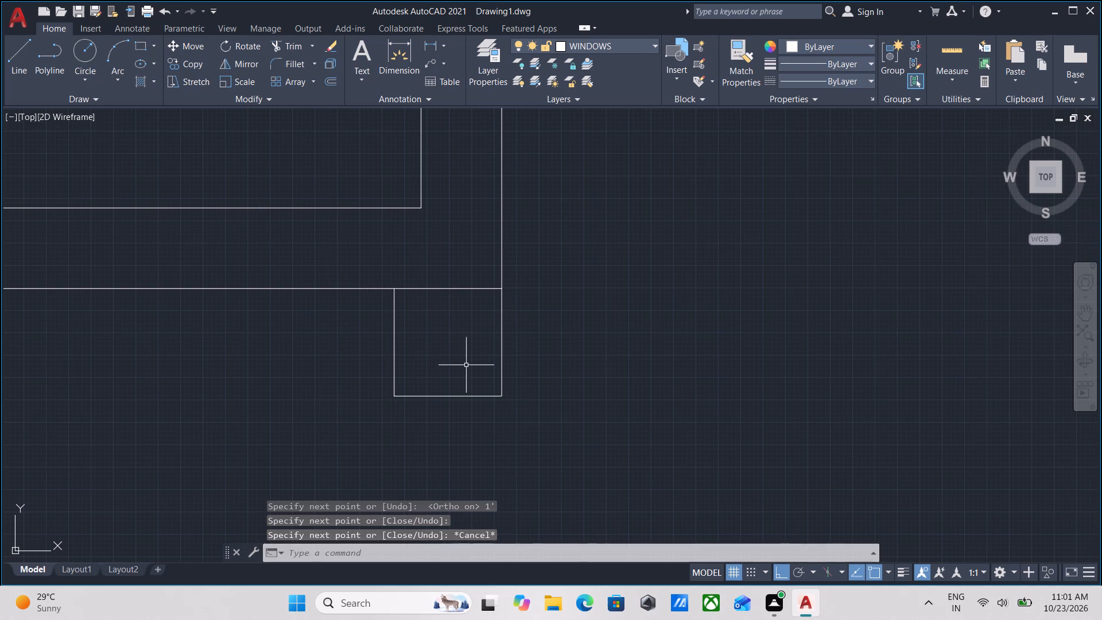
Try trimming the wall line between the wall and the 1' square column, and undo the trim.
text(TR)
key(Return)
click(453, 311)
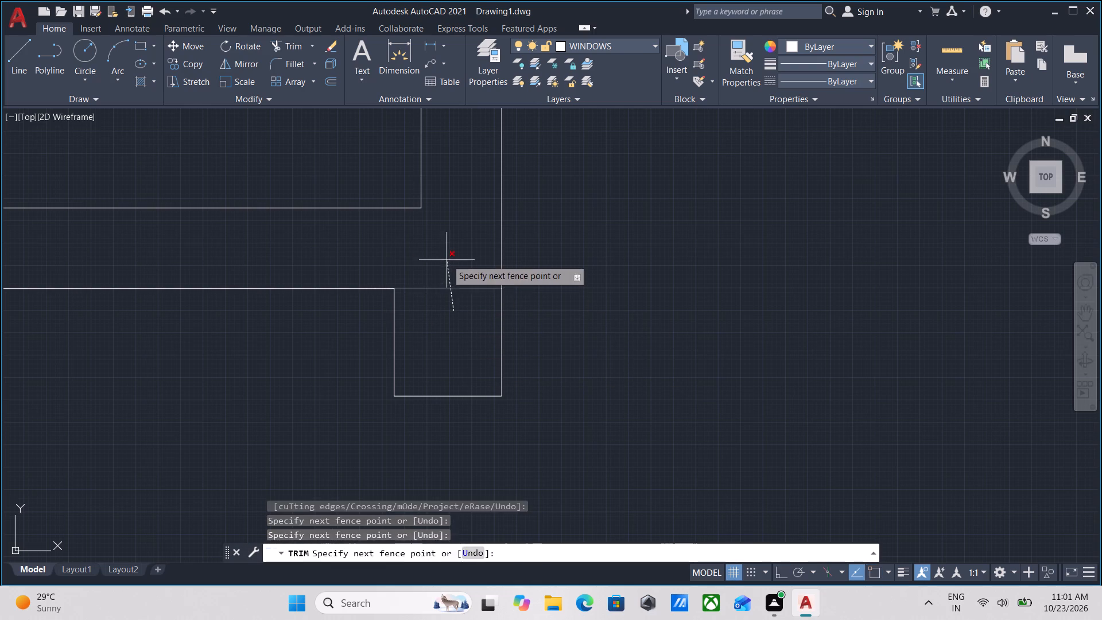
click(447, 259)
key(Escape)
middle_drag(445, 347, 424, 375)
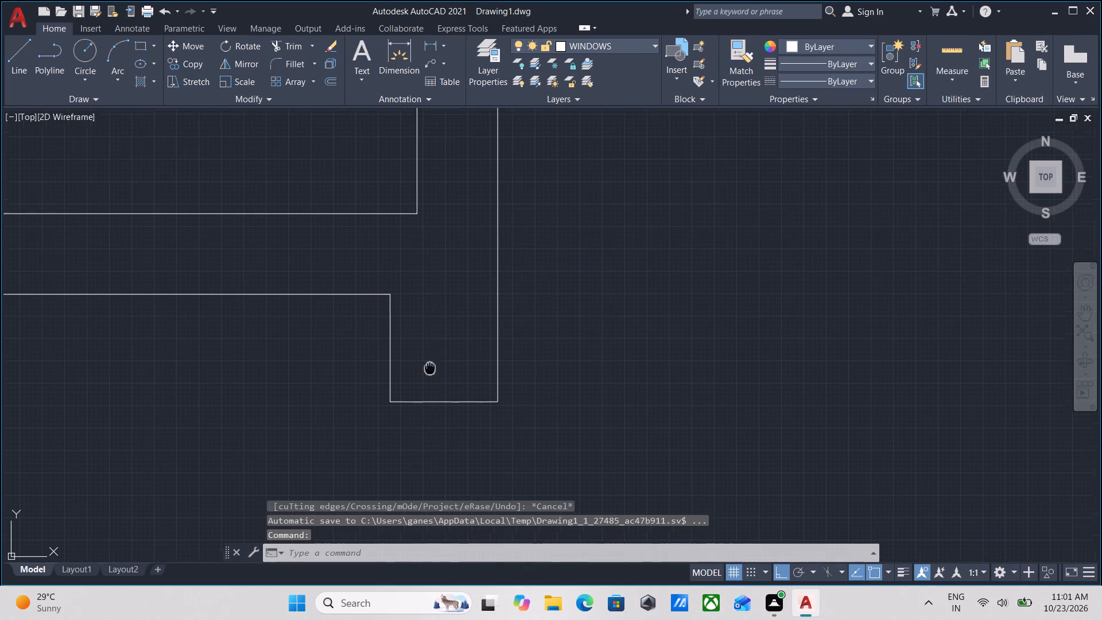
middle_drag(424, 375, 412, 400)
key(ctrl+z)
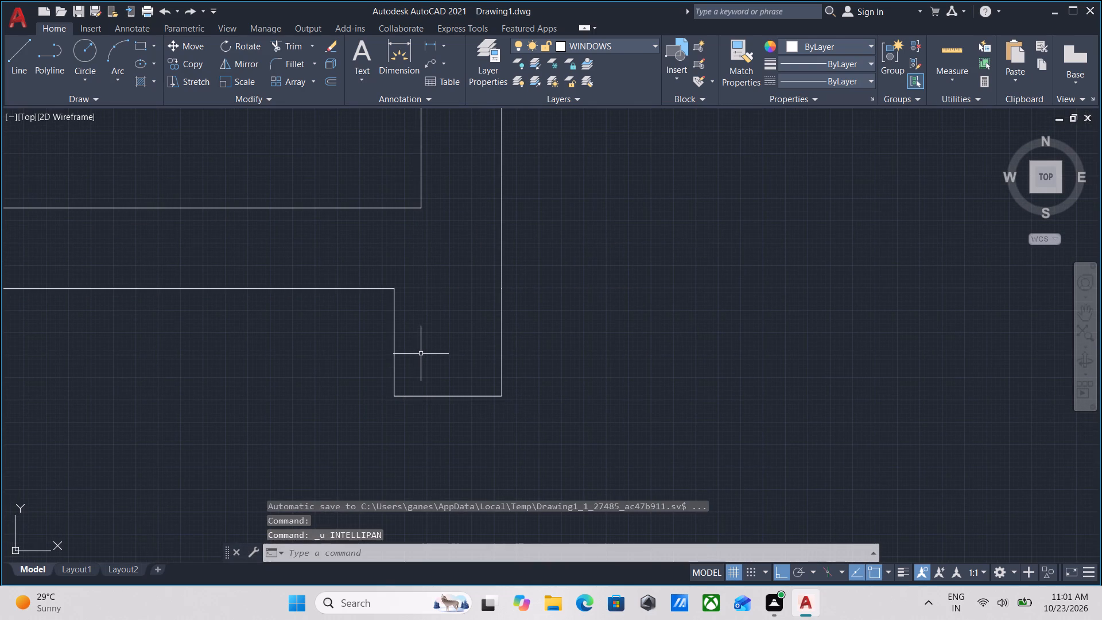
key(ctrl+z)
Draw the porch outline from the column's southwest corner: 4' south, 5' east, another 3' east, and north to the front wall.
scroll(428, 340, down, 1)
middle_drag(428, 342, 351, 415)
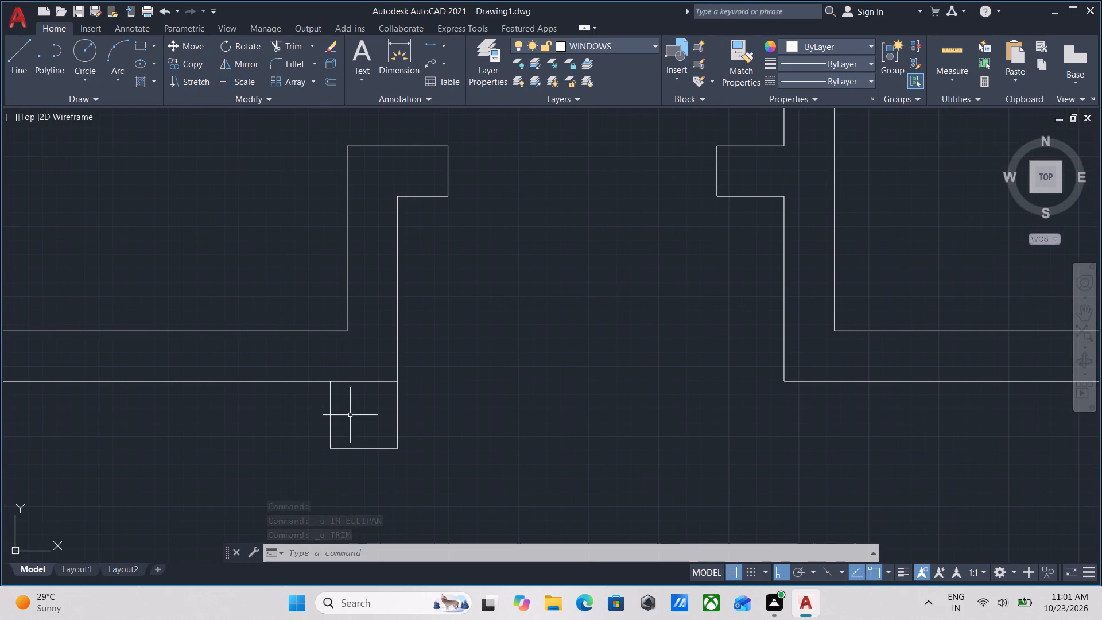
key(Escape)
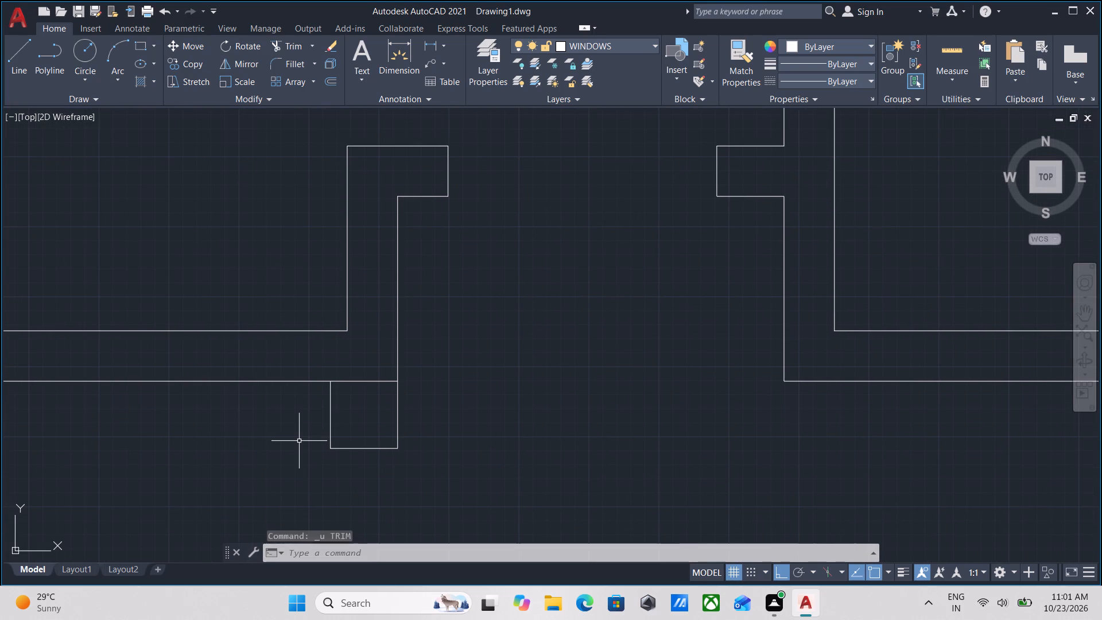
key(l)
key(Return)
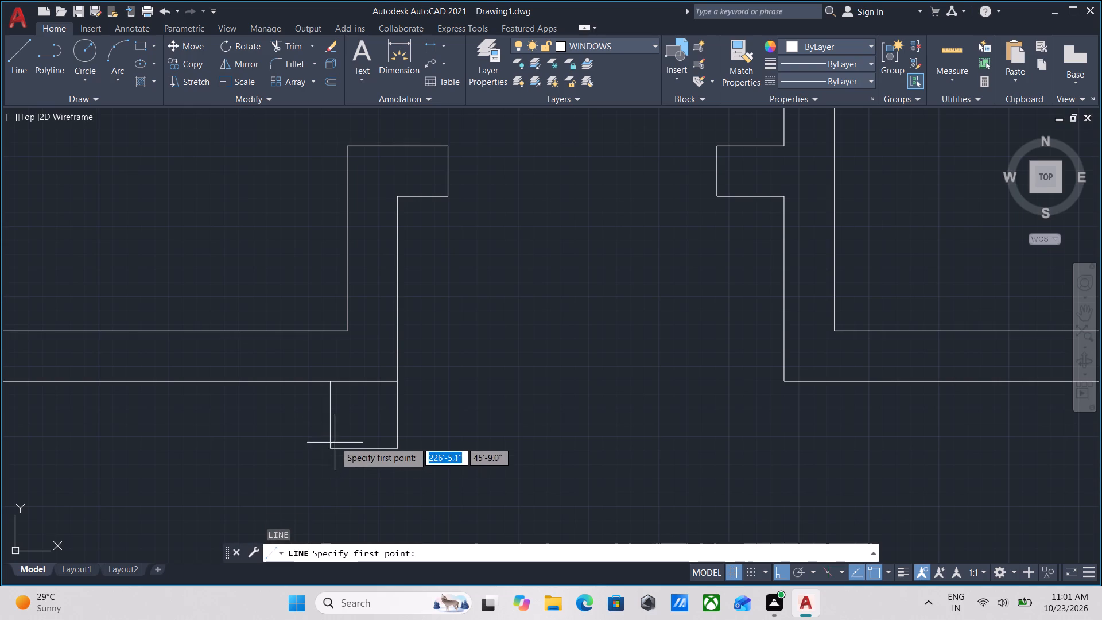
click(333, 450)
middle_drag(337, 504, 392, 332)
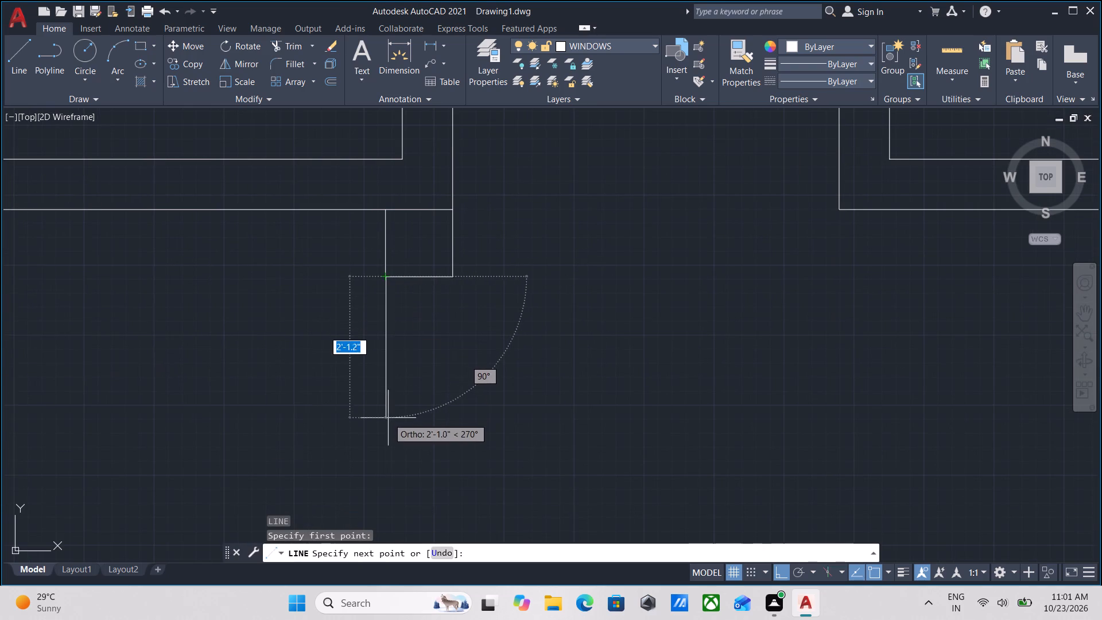
key(4)
key(apostrophe)
key(Return)
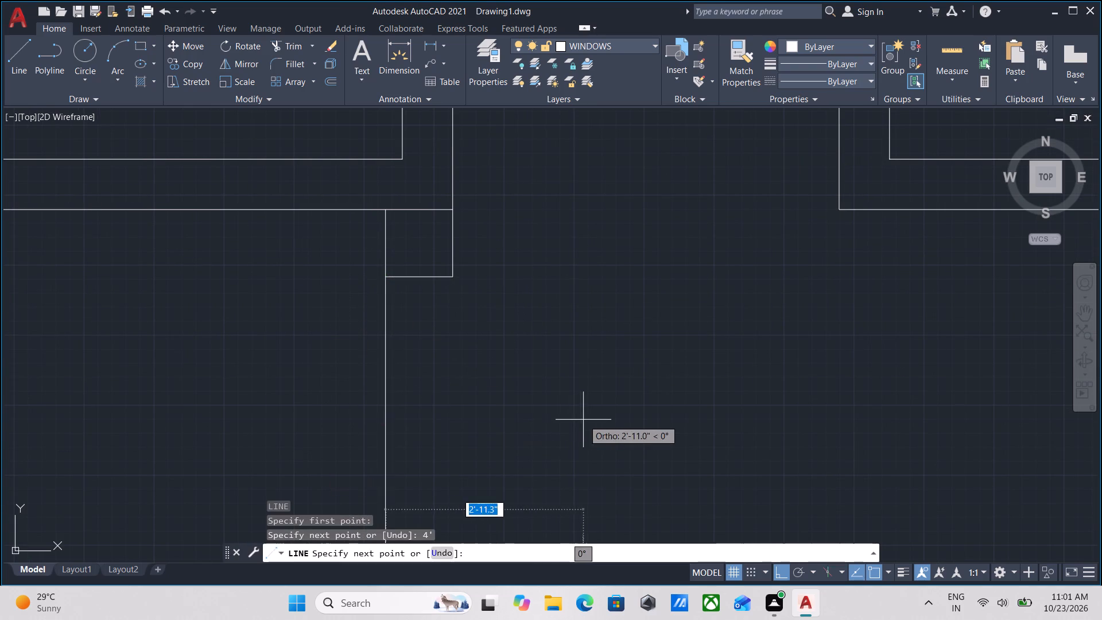
middle_drag(583, 419, 509, 266)
scroll(583, 419, down, 1)
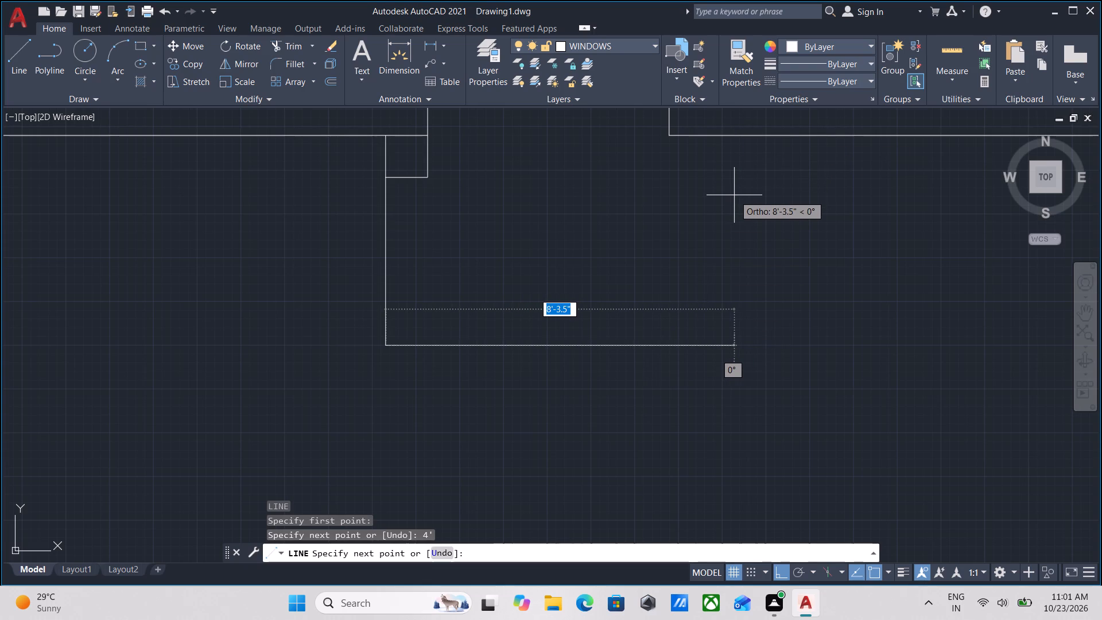
key(5)
key(apostrophe)
key(Return)
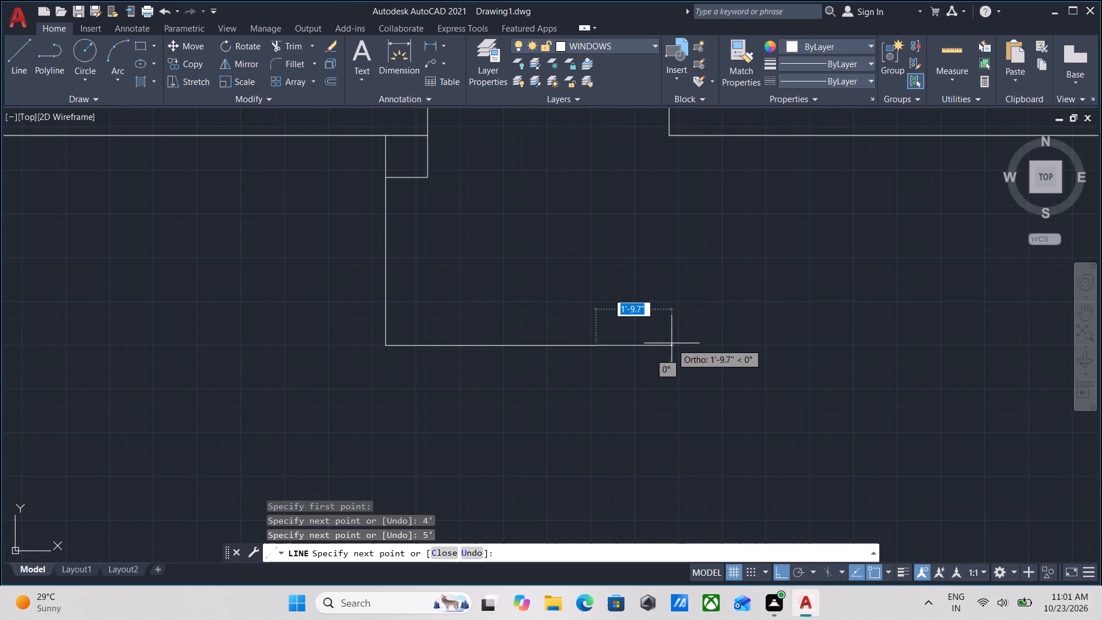
key(3)
key(apostrophe)
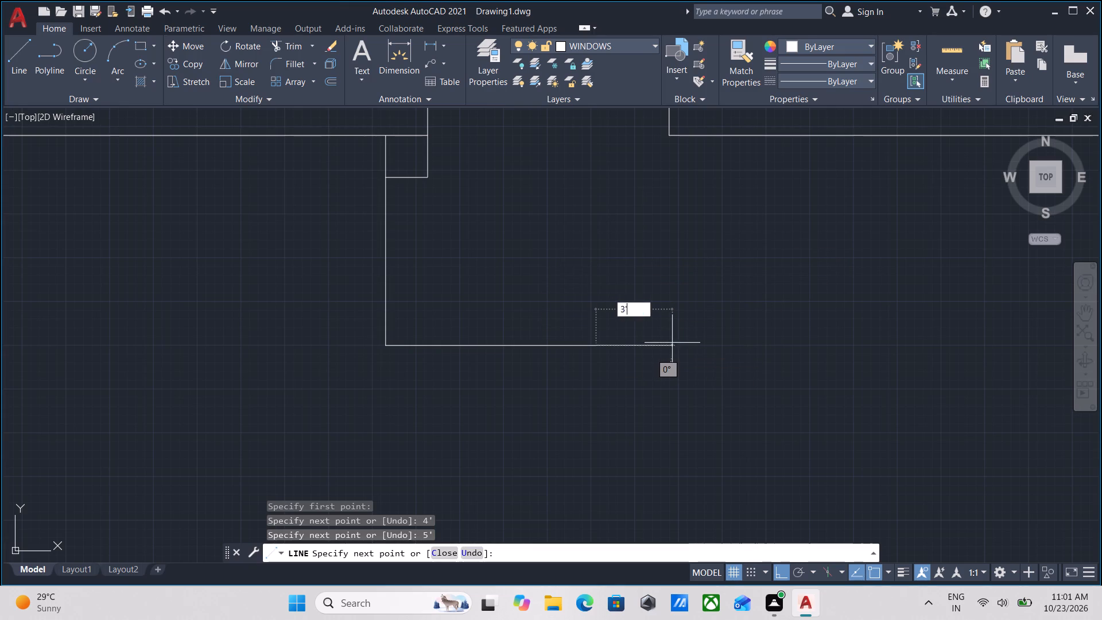
key(Return)
middle_drag(679, 228, 654, 307)
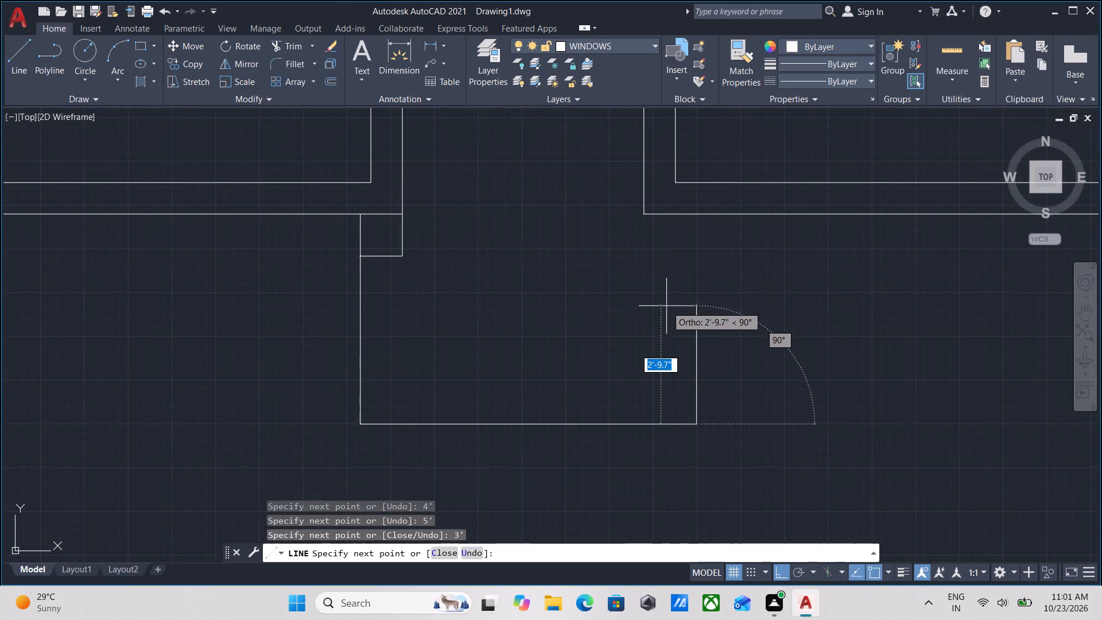
click(697, 215)
key(Escape)
Examine the new porch outline in relation to the entrance opening and the surrounding walls.
middle_drag(536, 379, 544, 343)
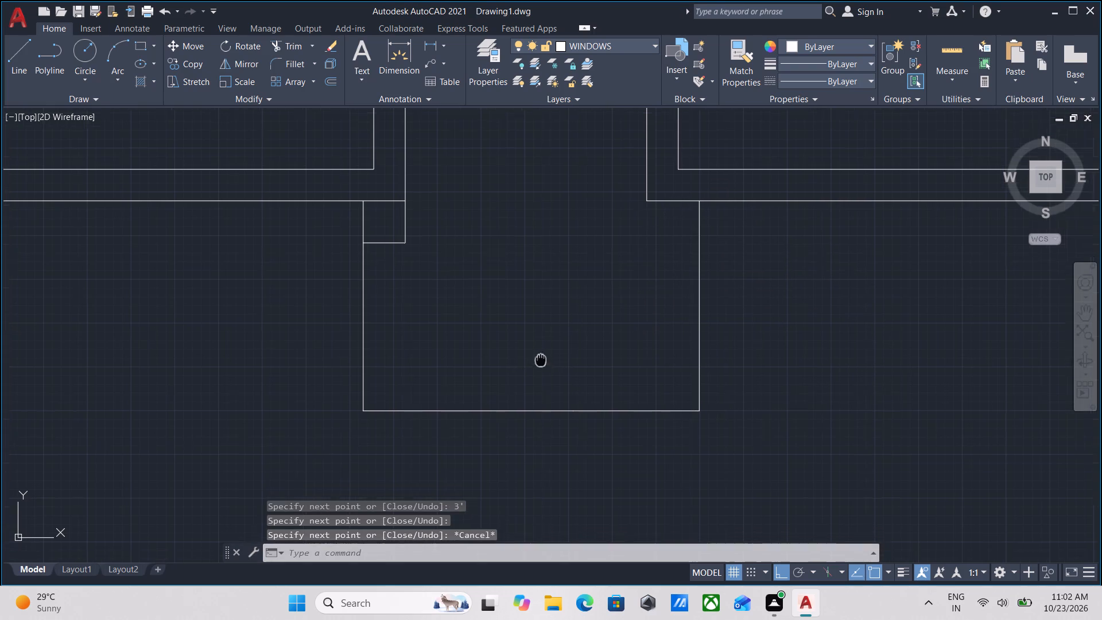
middle_drag(544, 343, 555, 304)
middle_drag(546, 413, 531, 377)
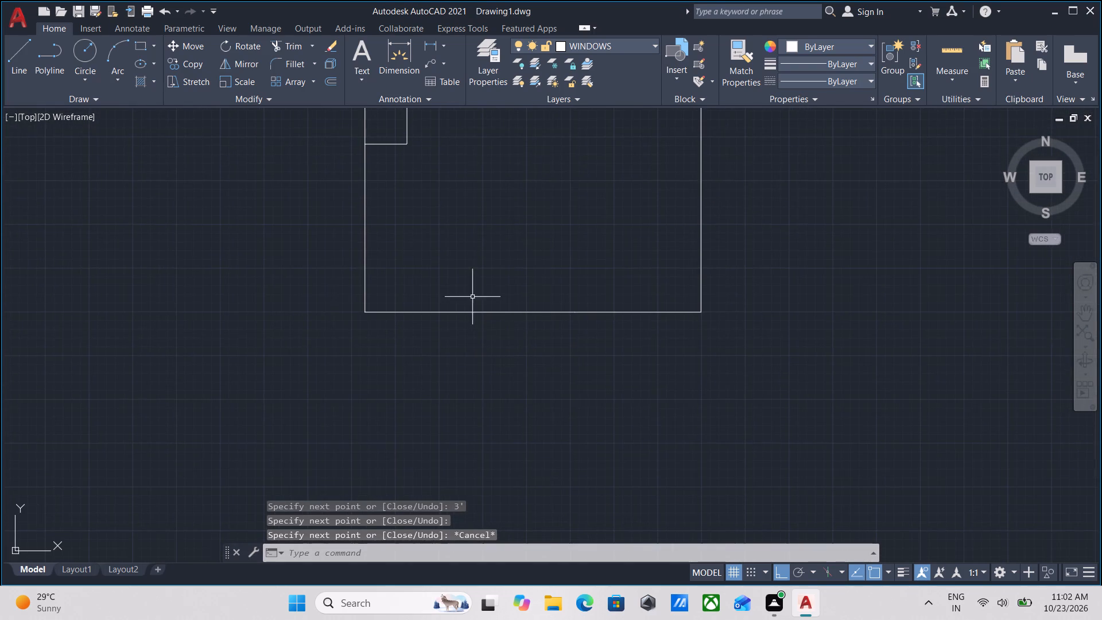
middle_drag(472, 297, 424, 431)
scroll(428, 342, down, 1)
middle_drag(428, 348, 422, 433)
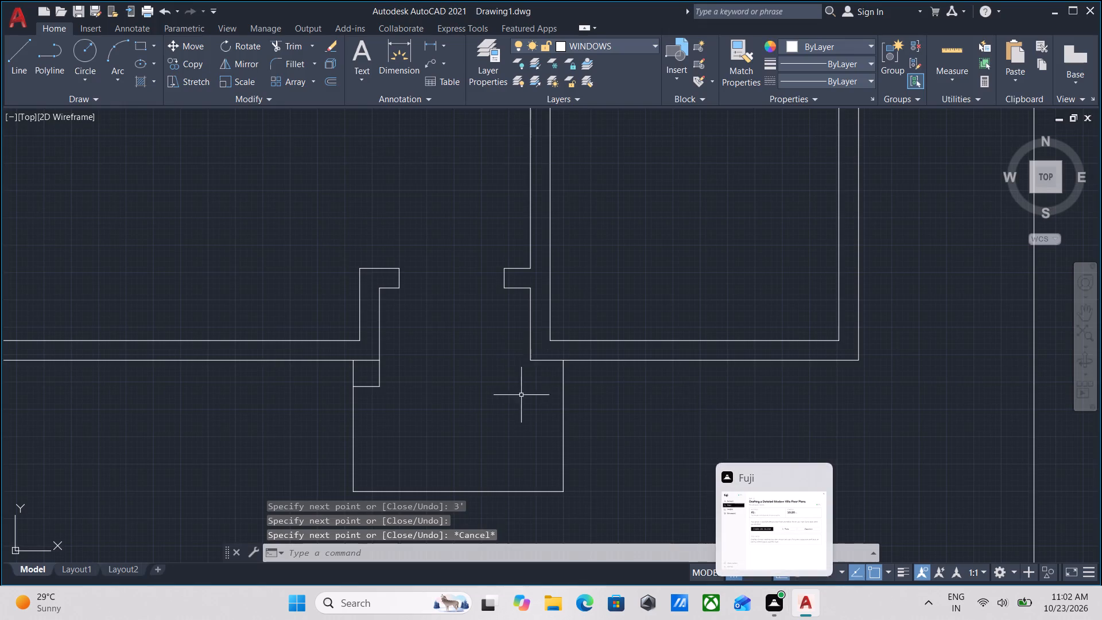
middle_drag(489, 431, 459, 310)
scroll(288, 408, up, 1)
middle_drag(334, 378, 343, 393)
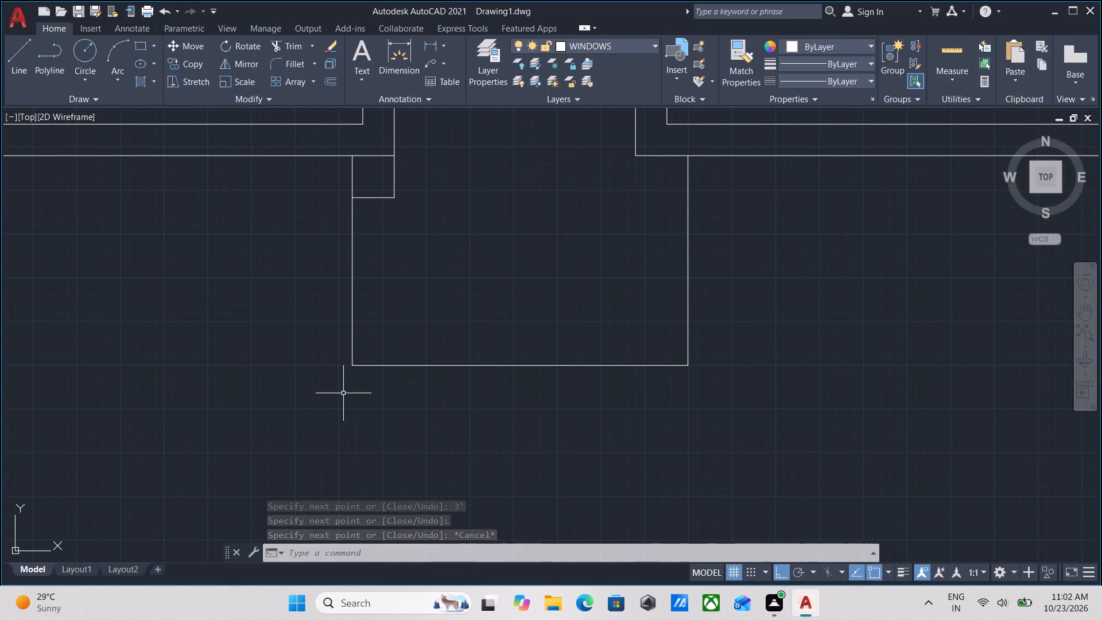
middle_drag(395, 427, 395, 378)
Join the two collinear line segments along the porch's front edge into one line.
scroll(408, 374, up, 1)
drag(506, 322, 506, 316)
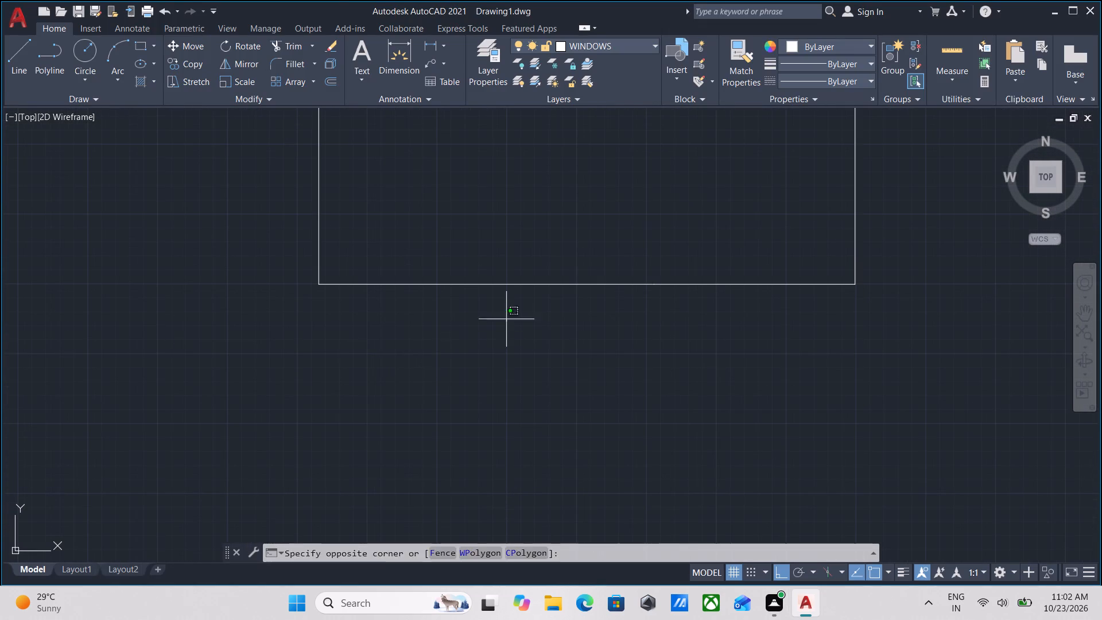
drag(506, 316, 506, 311)
click(468, 261)
scroll(465, 262, up, 1)
middle_drag(464, 263, 413, 341)
drag(841, 452, 820, 432)
click(719, 334)
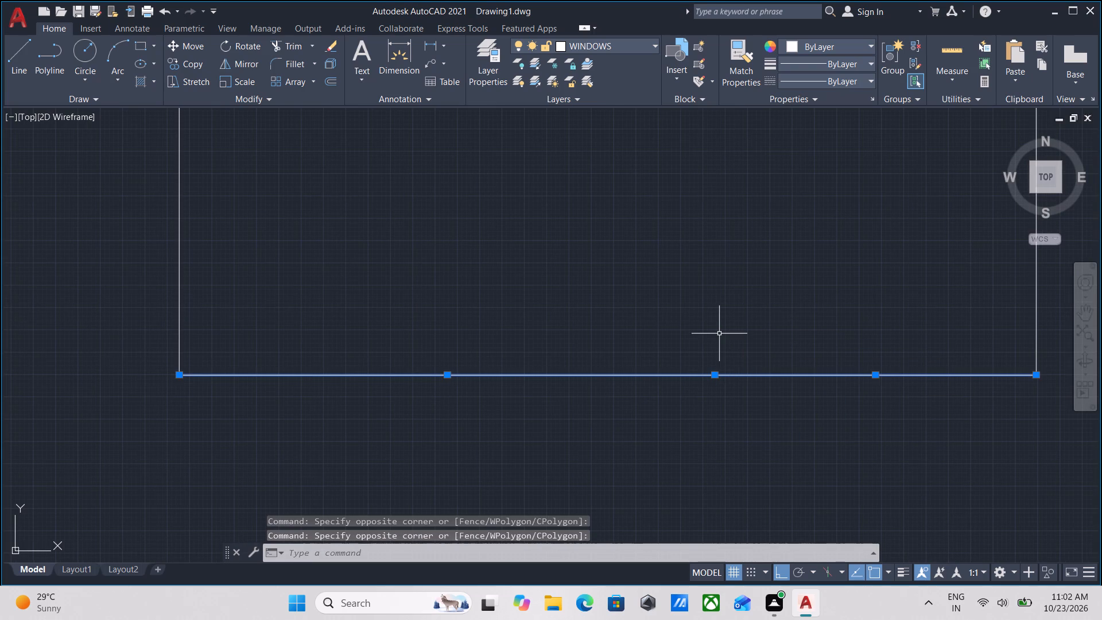
text(JOIN)
key(Return)
Offset the porch's front edge line 1' inward, toward the house.
click(725, 412)
click(612, 338)
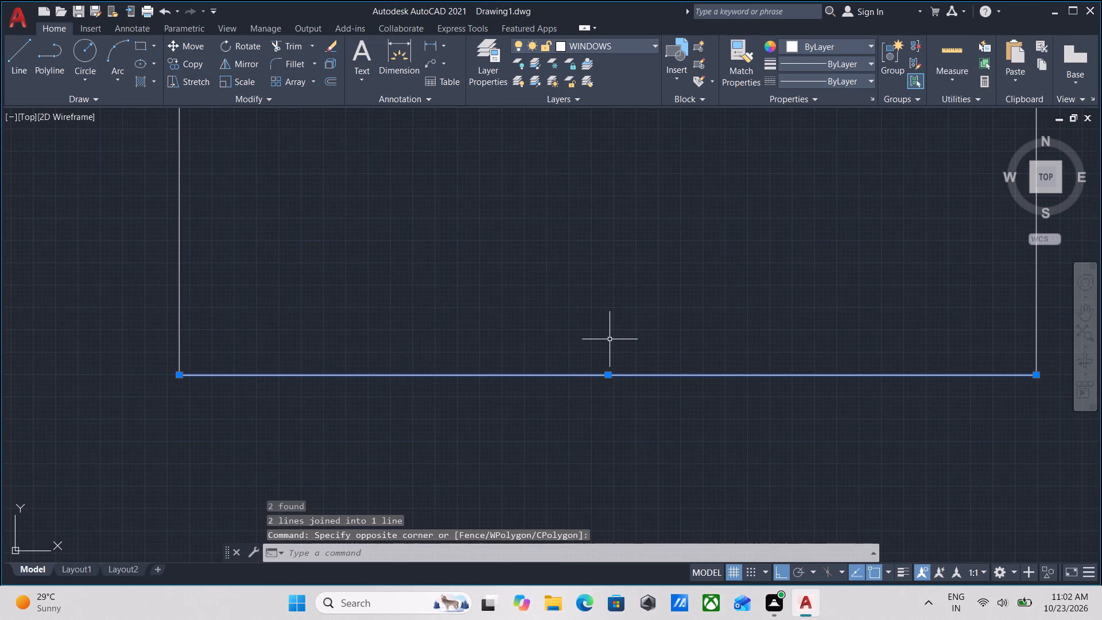
key(o)
key(Return)
click(617, 375)
drag(613, 299, 612, 308)
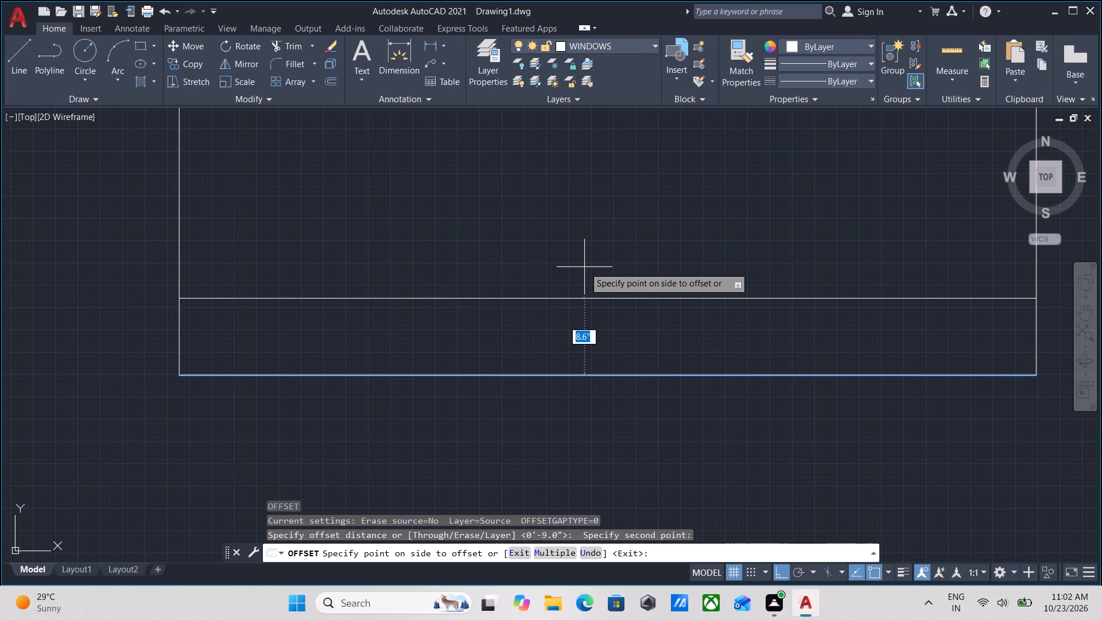
text(1')
key(Return)
scroll(584, 267, down, 1)
middle_drag(571, 293, 495, 416)
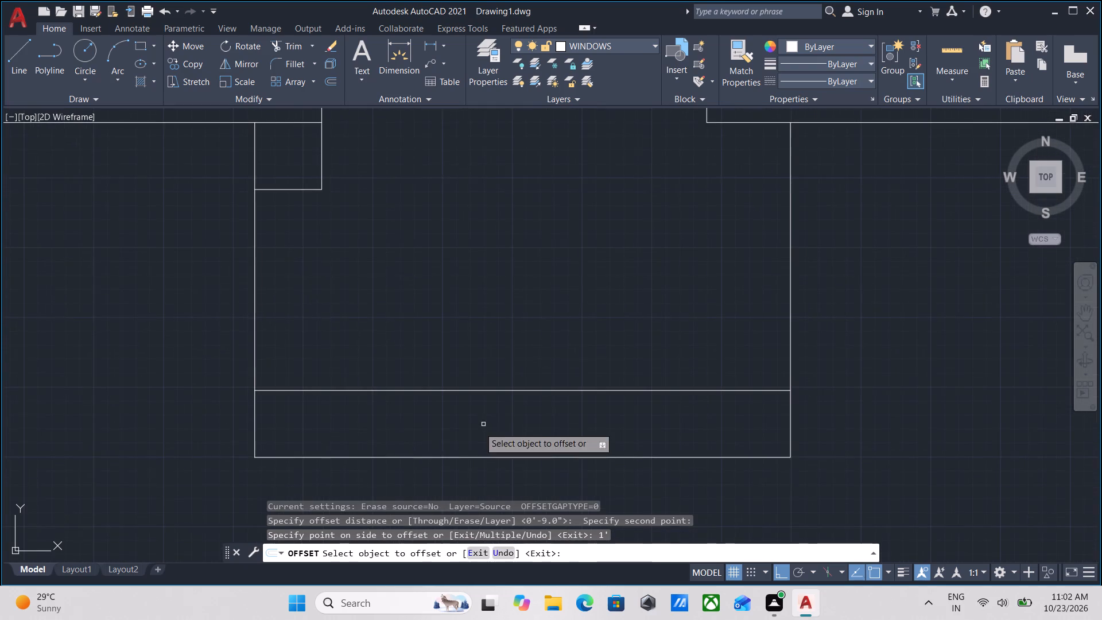
Draw a 1' by 1' square column in the porch's southwest corner, starting where the inner edge line meets the west side.
key(Escape)
scroll(276, 437, up, 2)
text(REC)
key(Return)
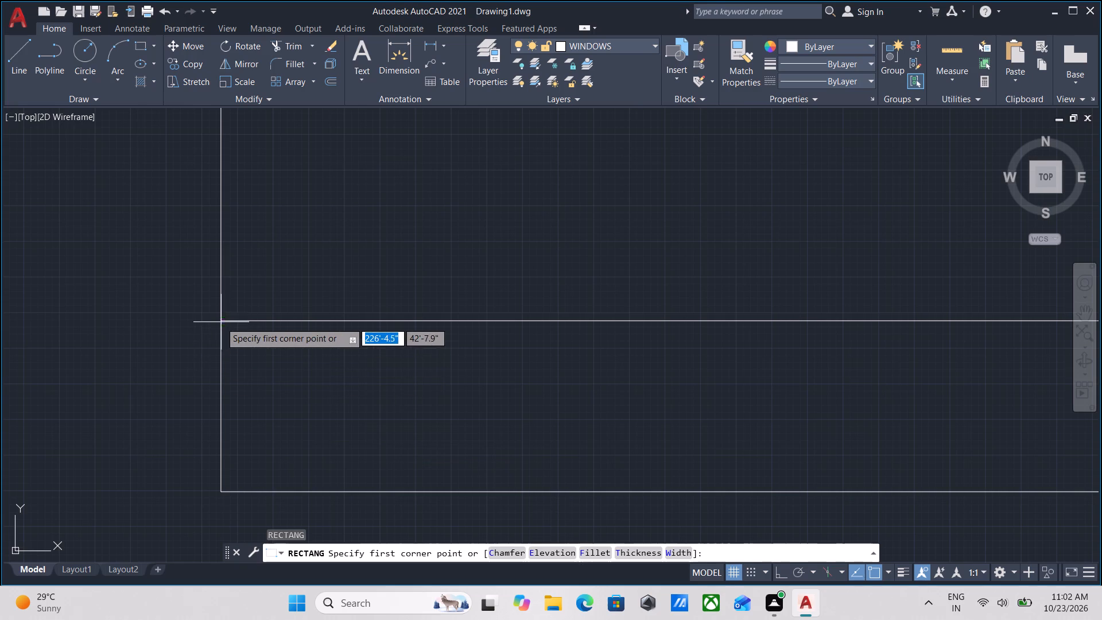
click(220, 322)
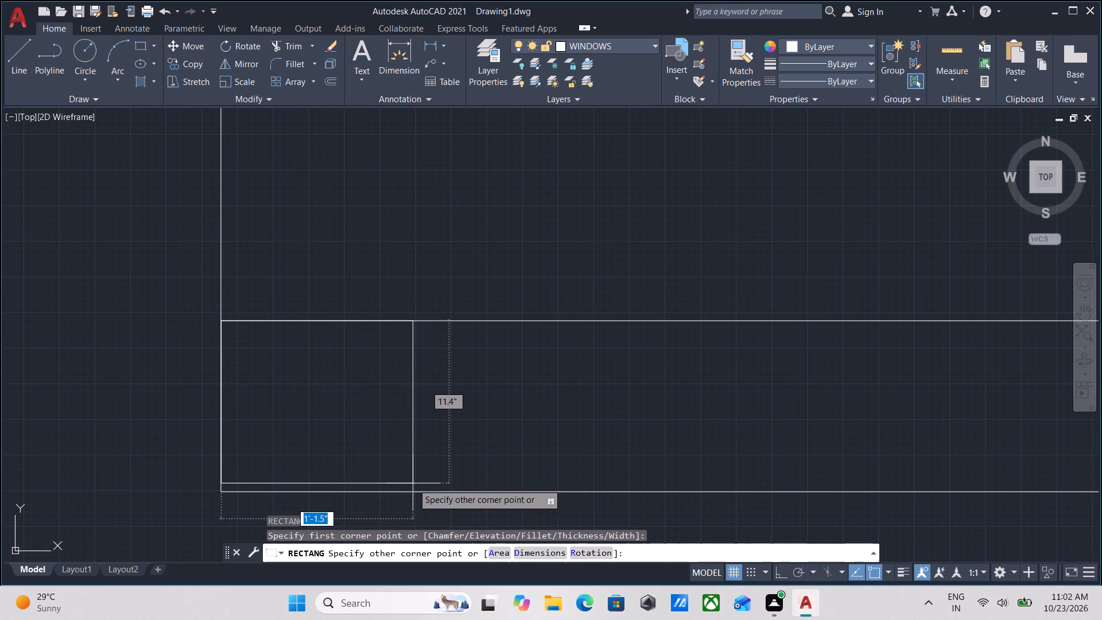
key(1)
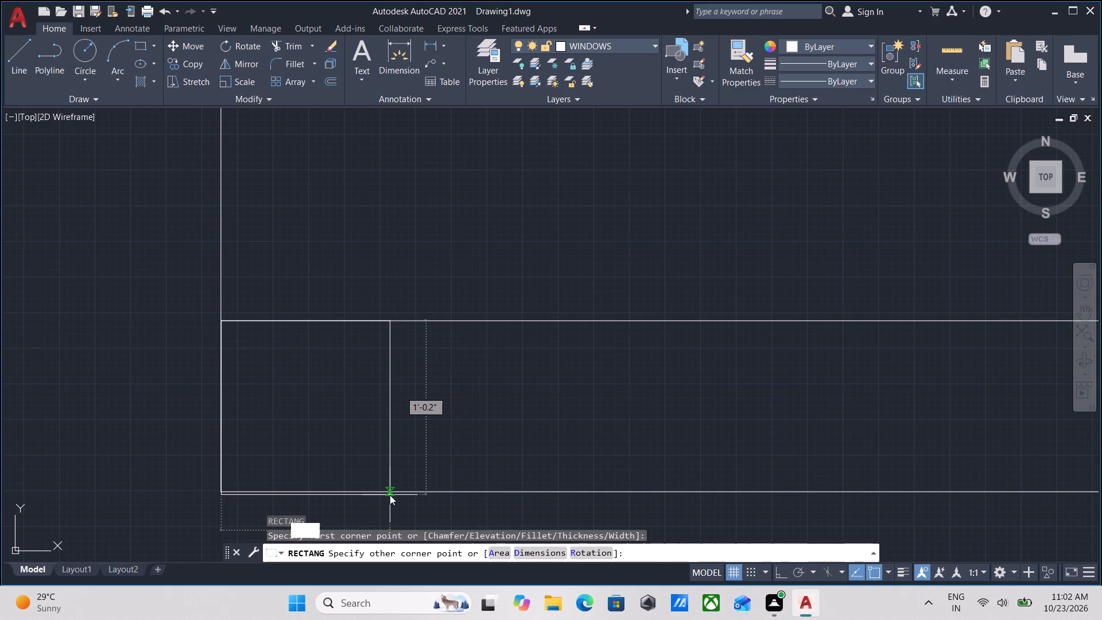
key(apostrophe)
key(Tab)
text(1')
key(Return)
Draw a matching 1' by 1' square column in the porch's southeast corner, between the inner line and the front edge.
scroll(469, 440, down, 2)
middle_drag(468, 426, 253, 391)
middle_drag(541, 391, 464, 438)
text(REC)
key(Return)
scroll(611, 396, up, 1)
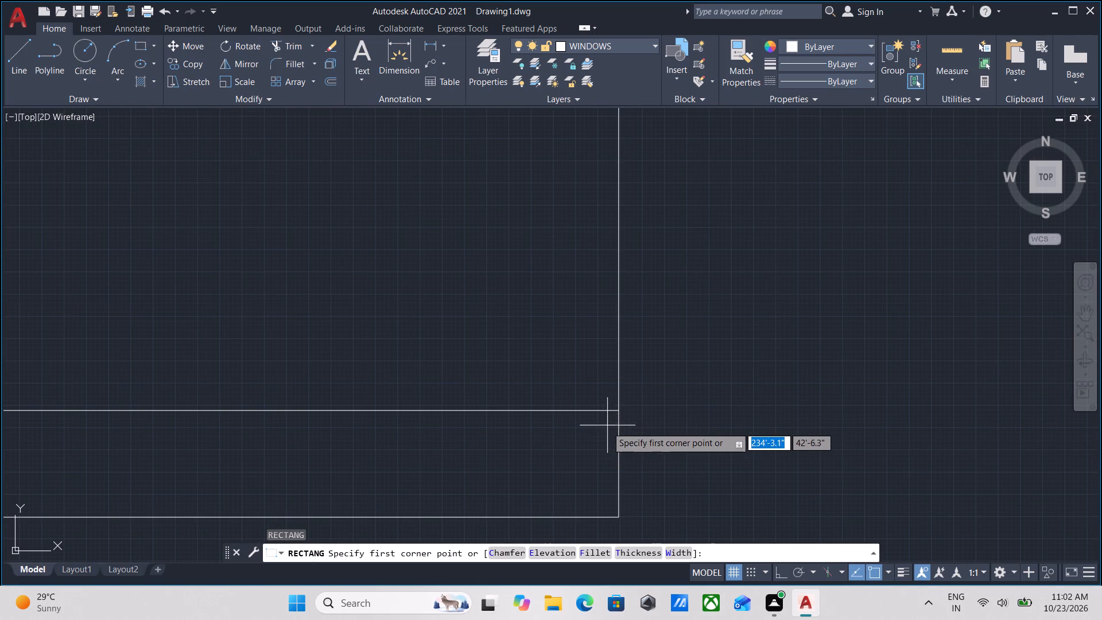
click(620, 413)
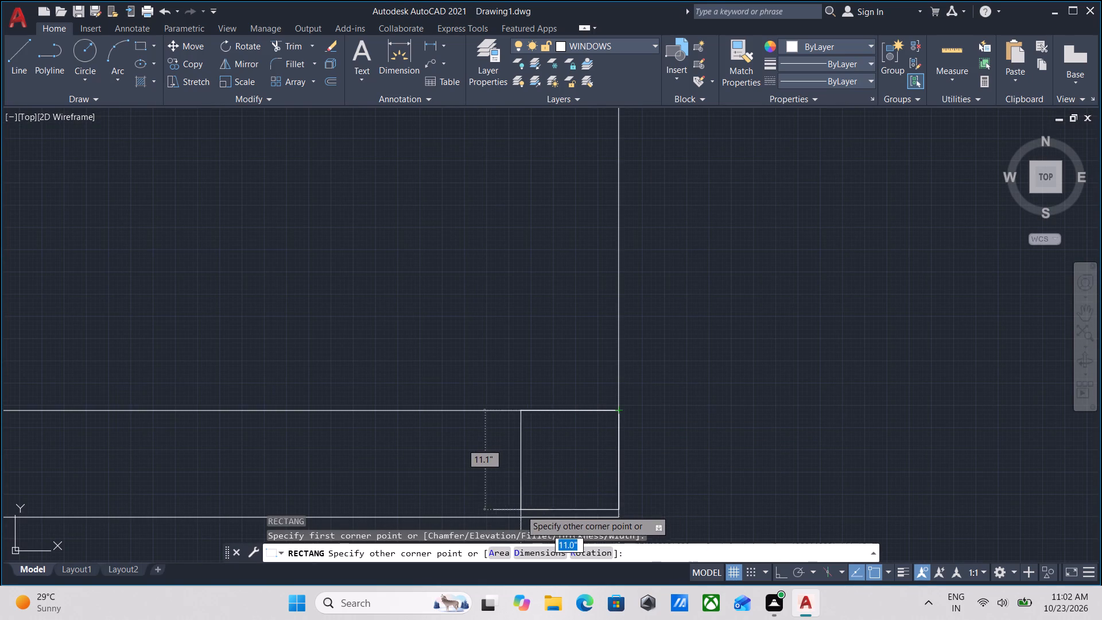
key(1)
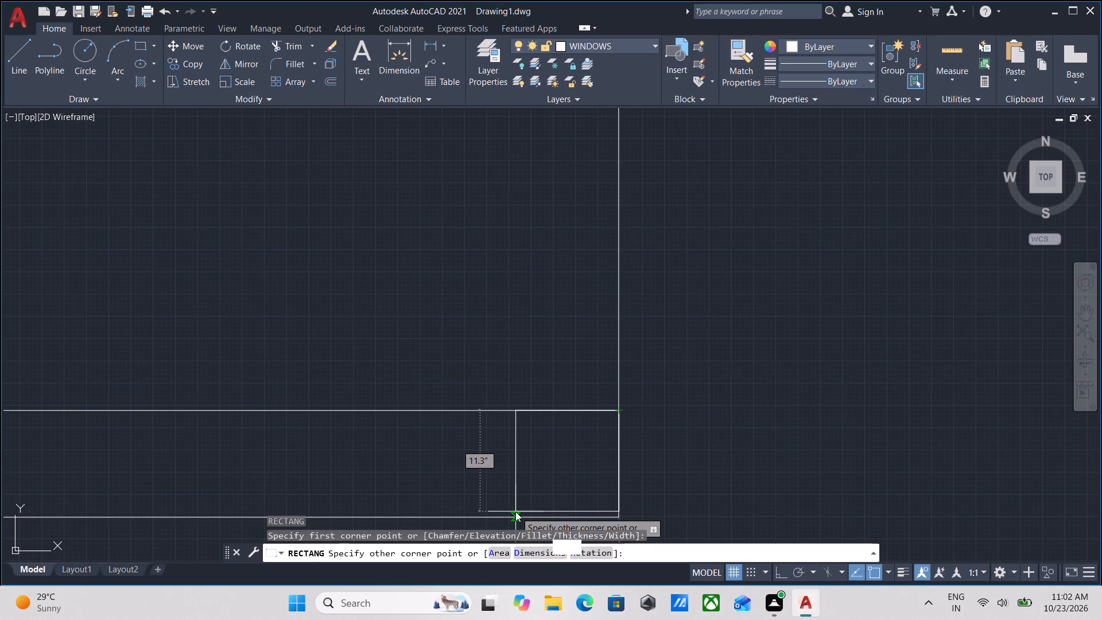
key(apostrophe)
key(Tab)
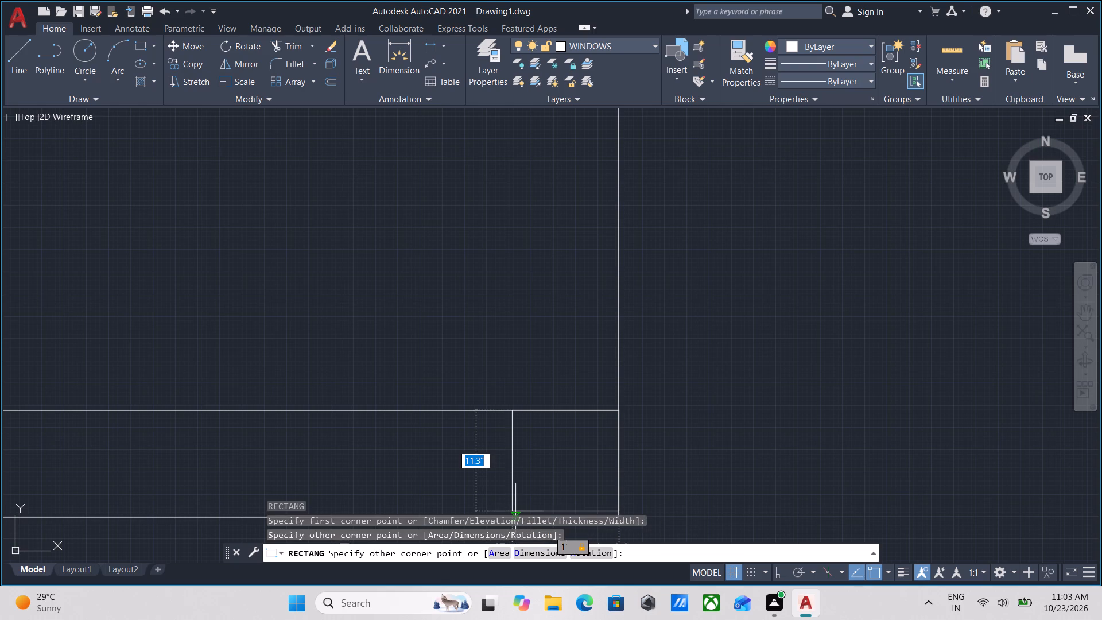
text(1')
key(Return)
scroll(529, 495, down, 2)
middle_drag(529, 485, 531, 384)
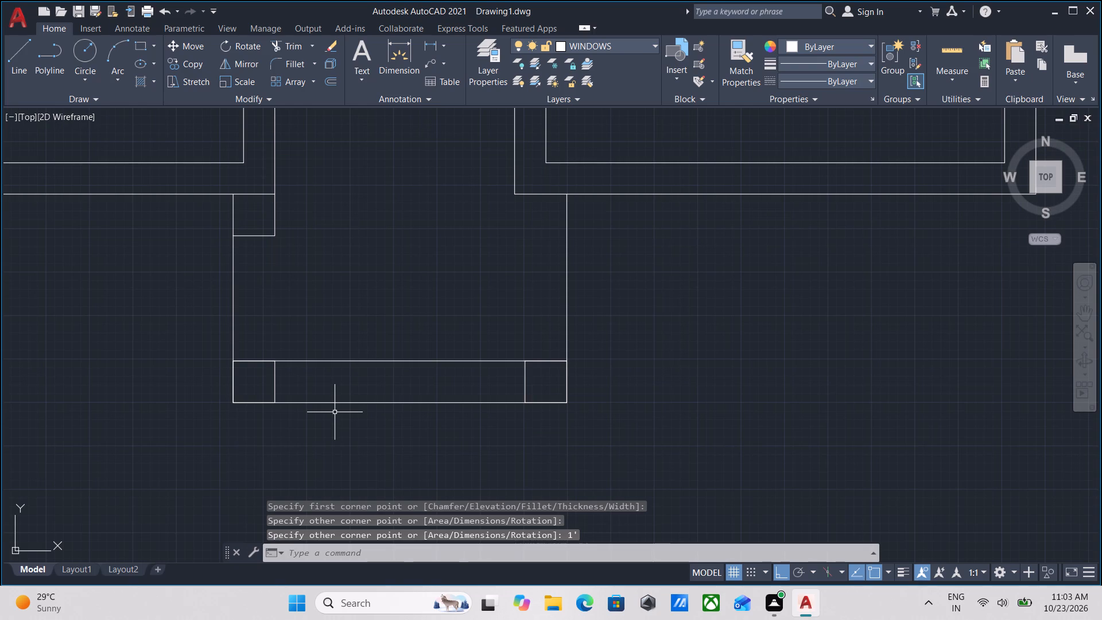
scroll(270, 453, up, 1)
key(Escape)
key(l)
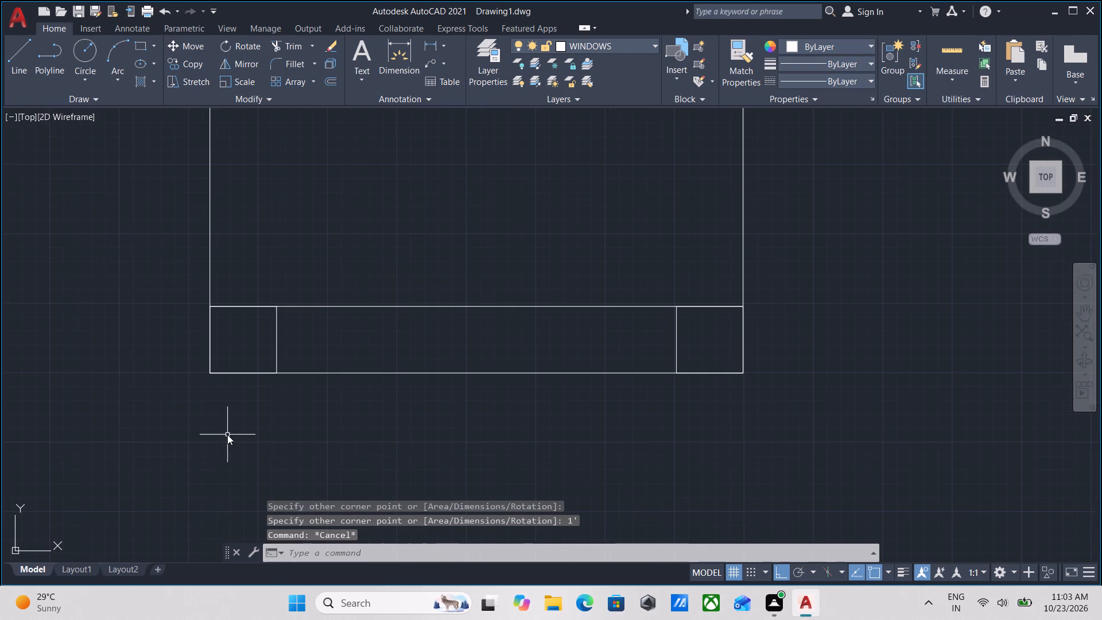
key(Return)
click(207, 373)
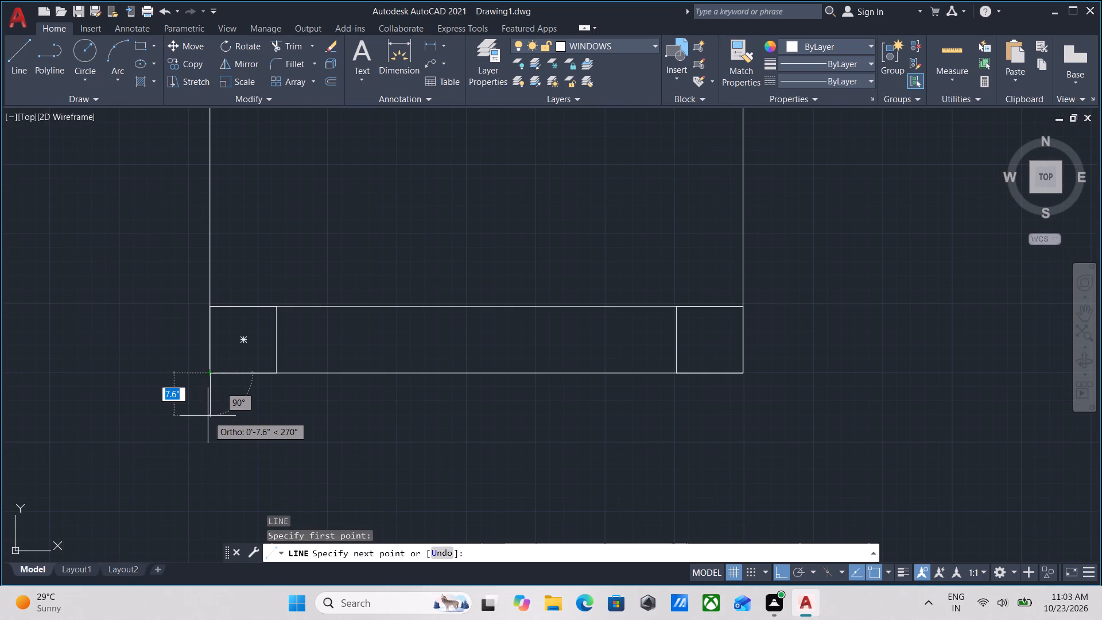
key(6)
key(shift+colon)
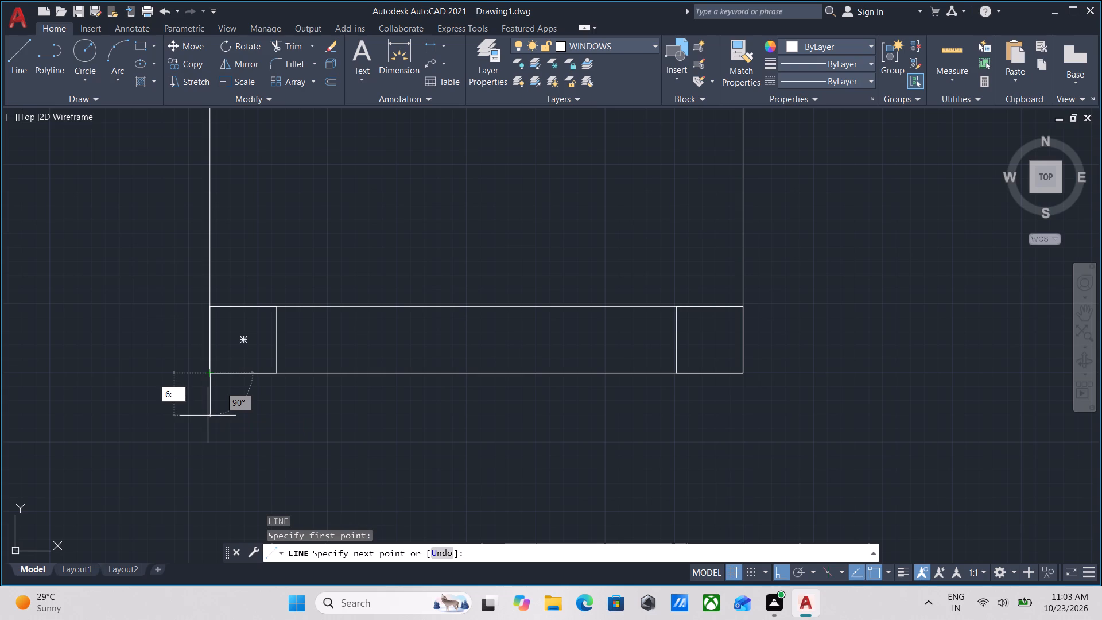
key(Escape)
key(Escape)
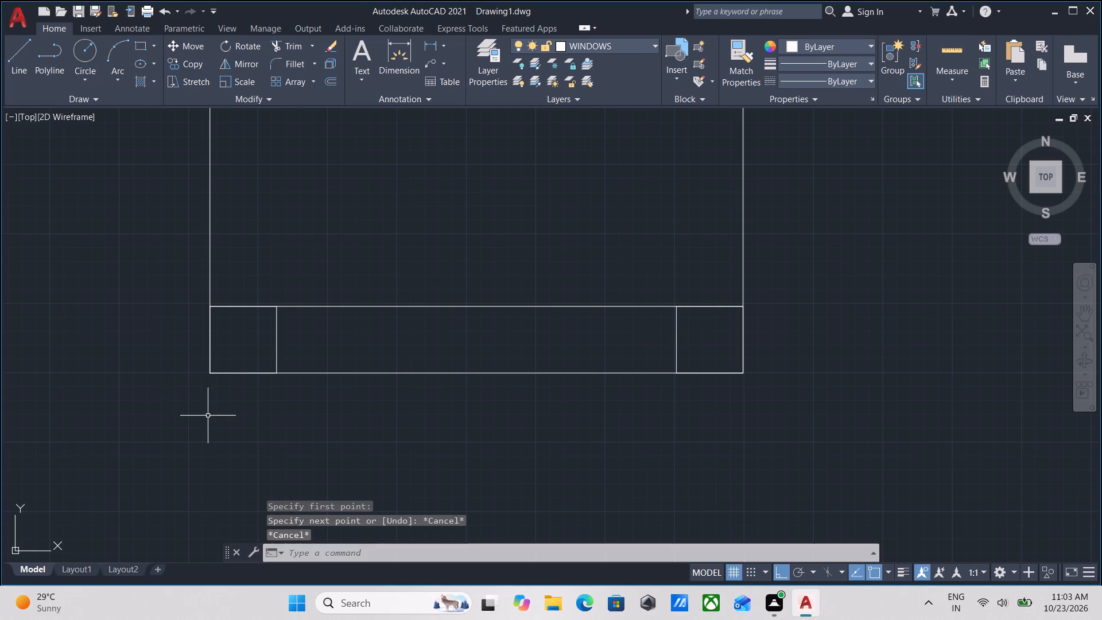
Draw a 6" deep strip along the porch's front: 6" south from the southwest corner, east across the full width, and north to the southeast corner.
key(l)
key(Return)
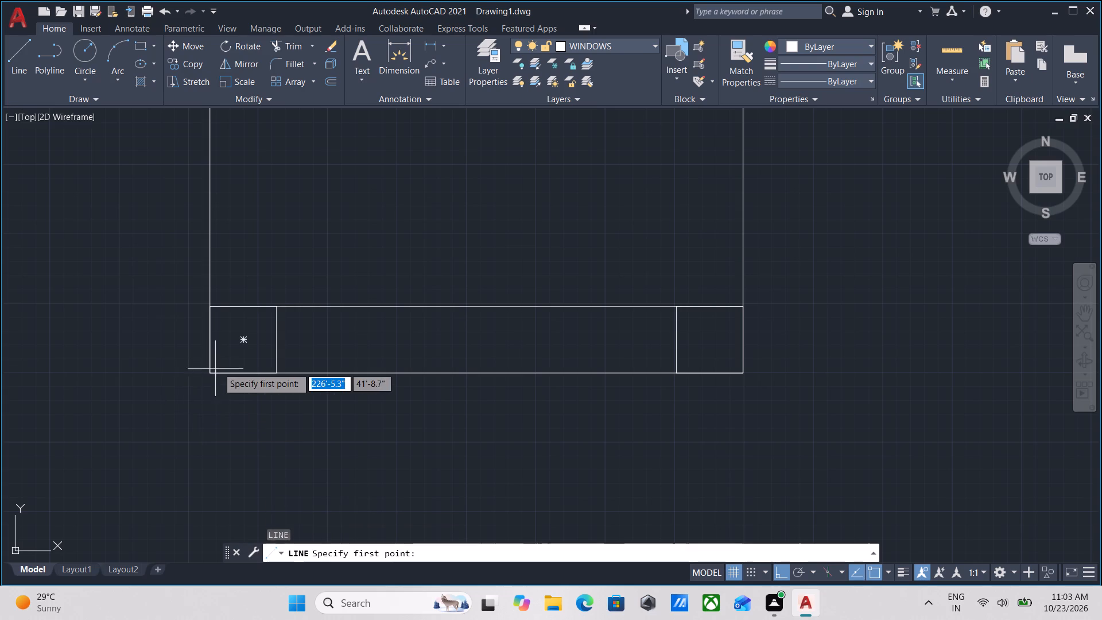
click(209, 371)
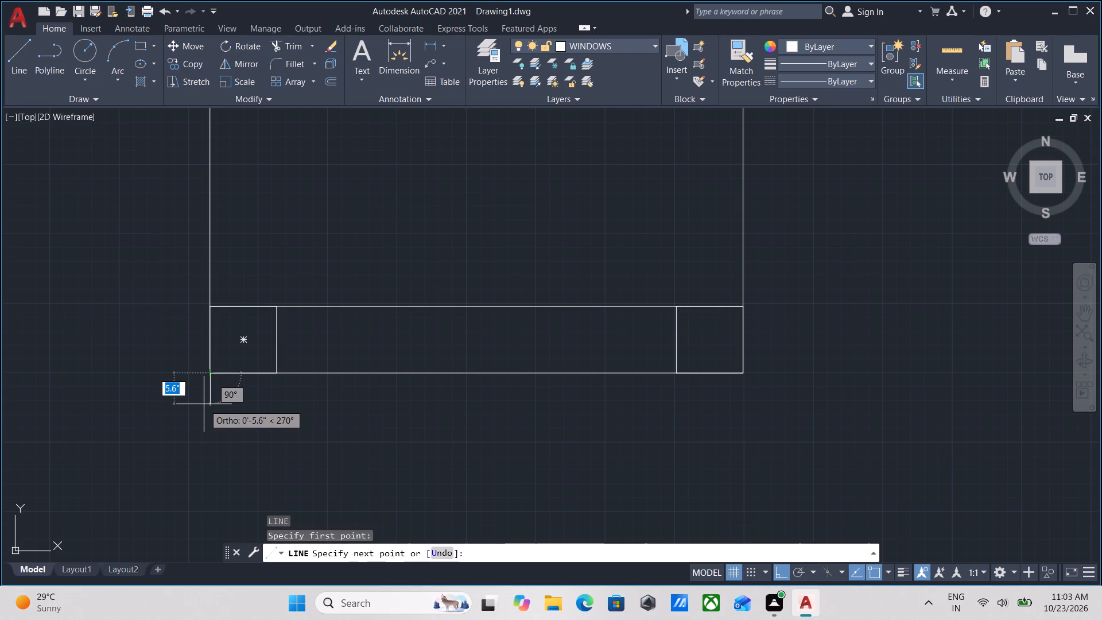
key(6)
key(shift+quotedbl)
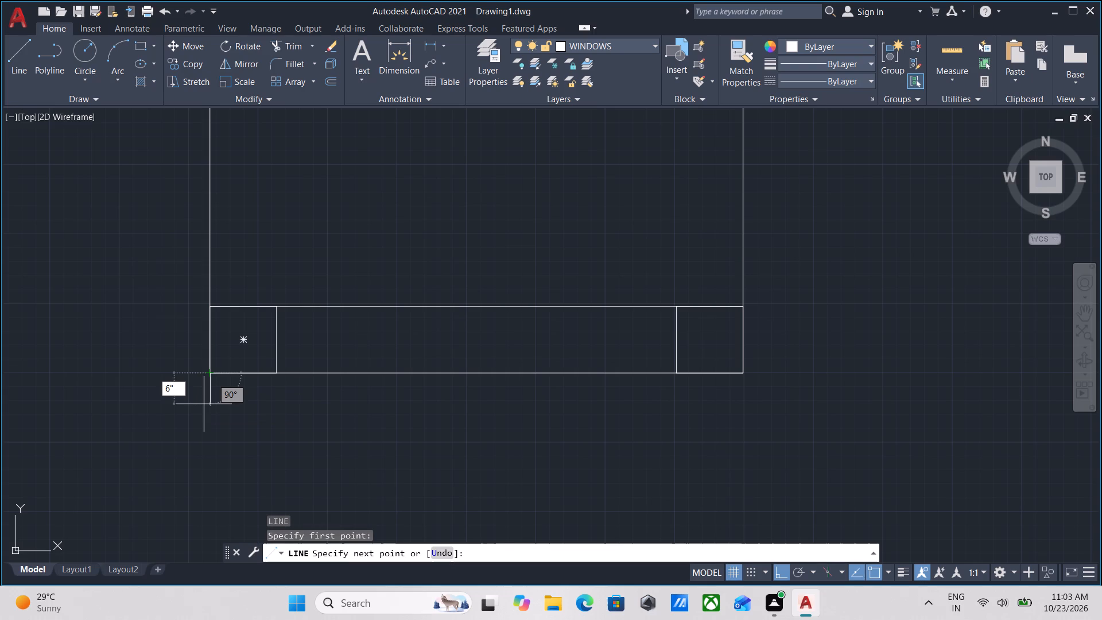
key(Return)
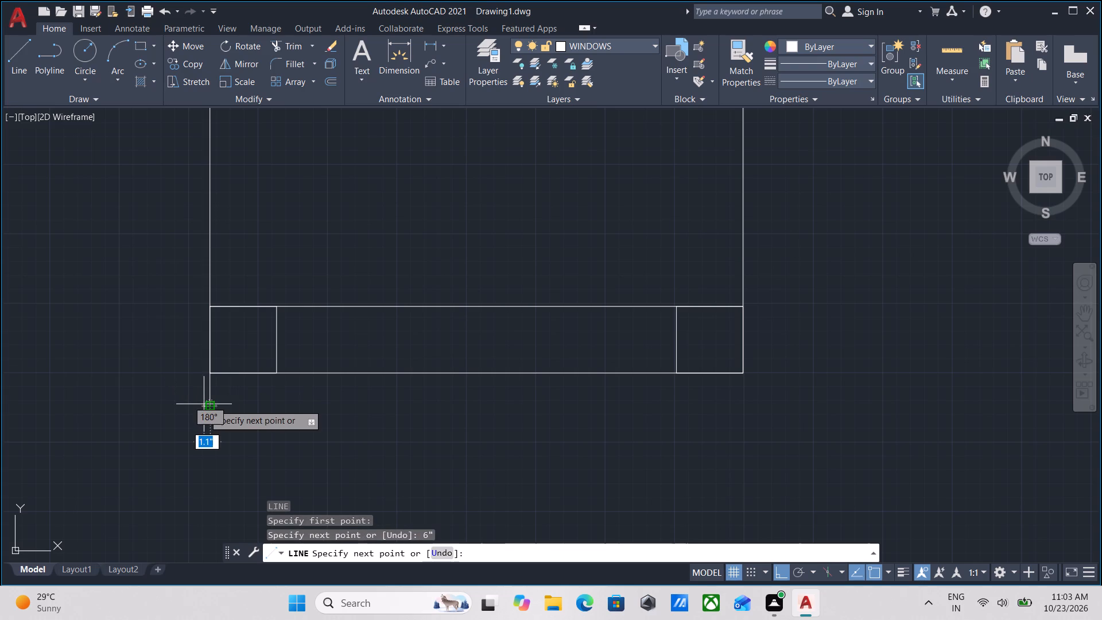
middle_drag(519, 433, 345, 431)
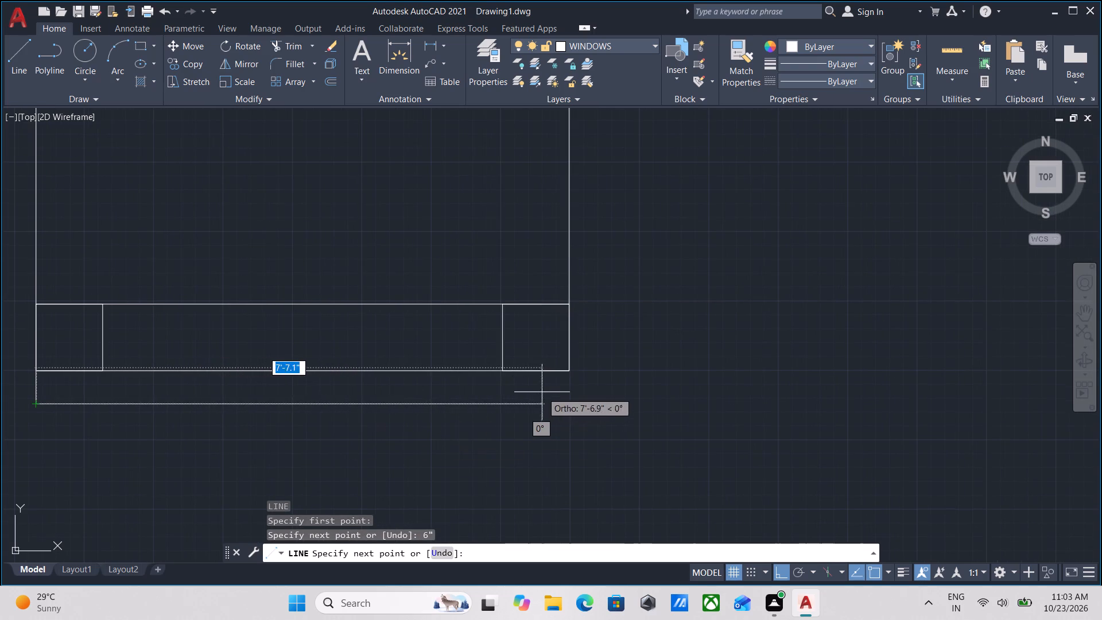
click(571, 407)
click(571, 370)
key(Escape)
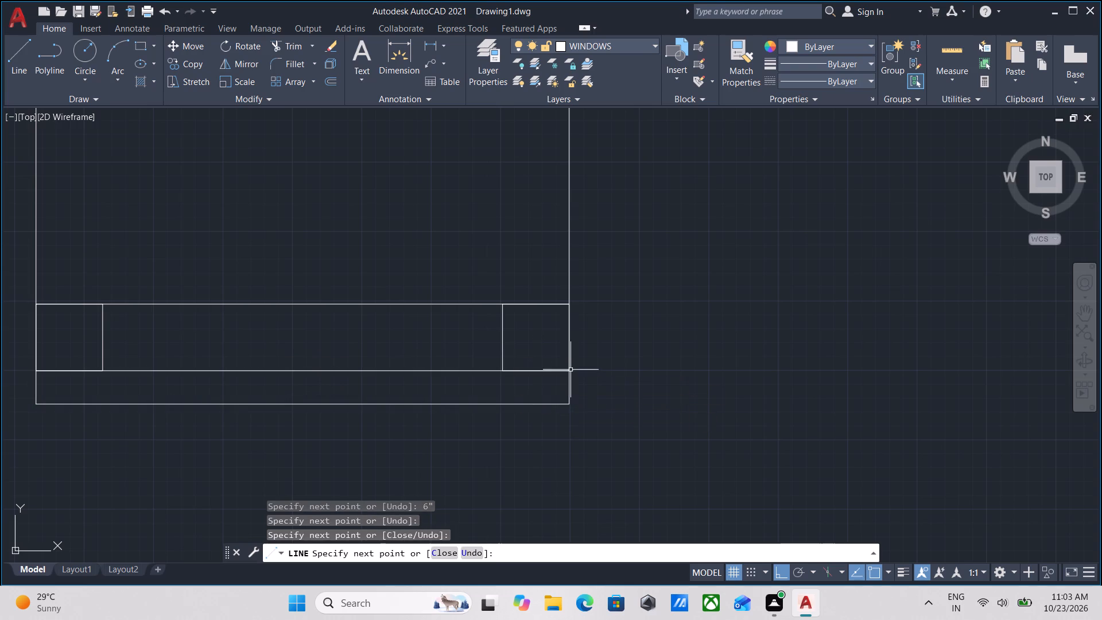
Examine the porch front with its columns and front strip in relation to the house and the plot boundary.
middle_drag(387, 375, 490, 331)
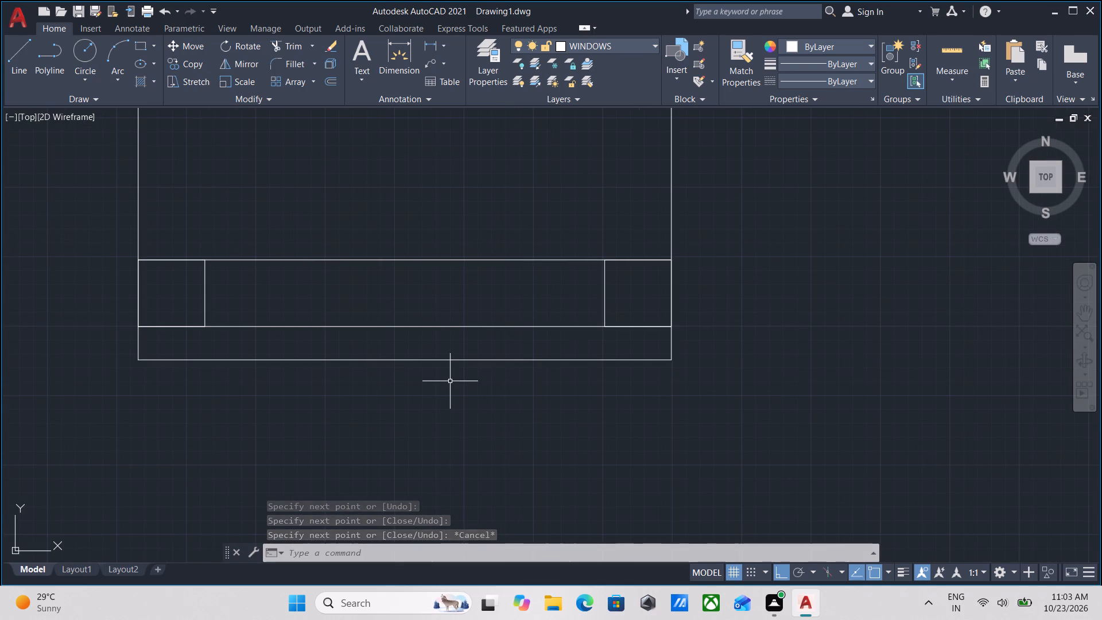
scroll(456, 387, up, 1)
middle_drag(459, 386, 455, 394)
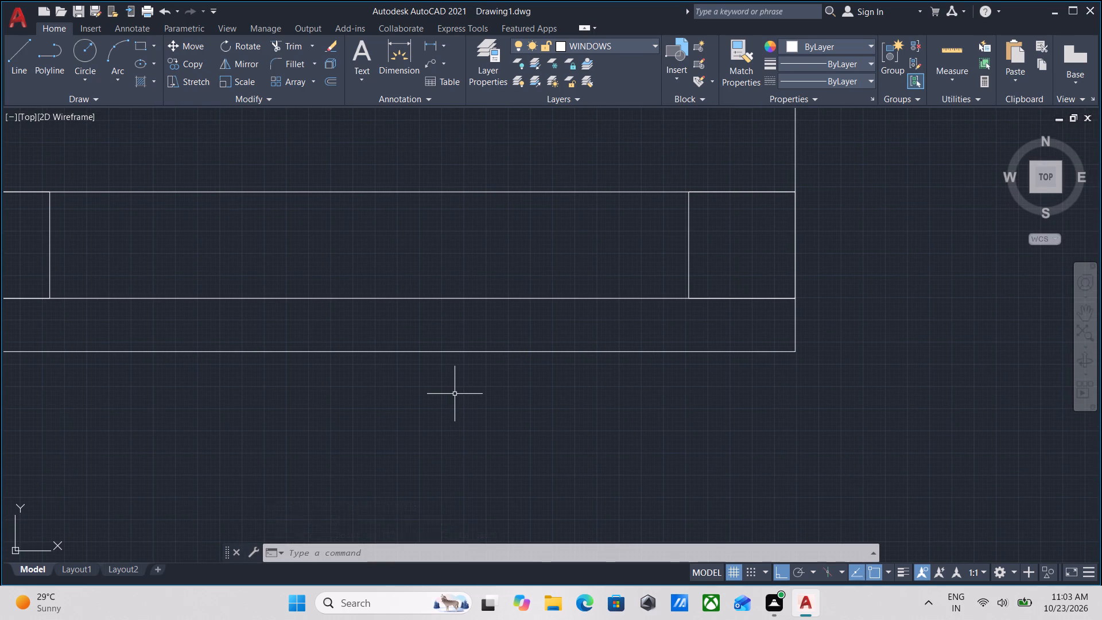
scroll(459, 394, down, 1)
middle_drag(501, 402, 455, 402)
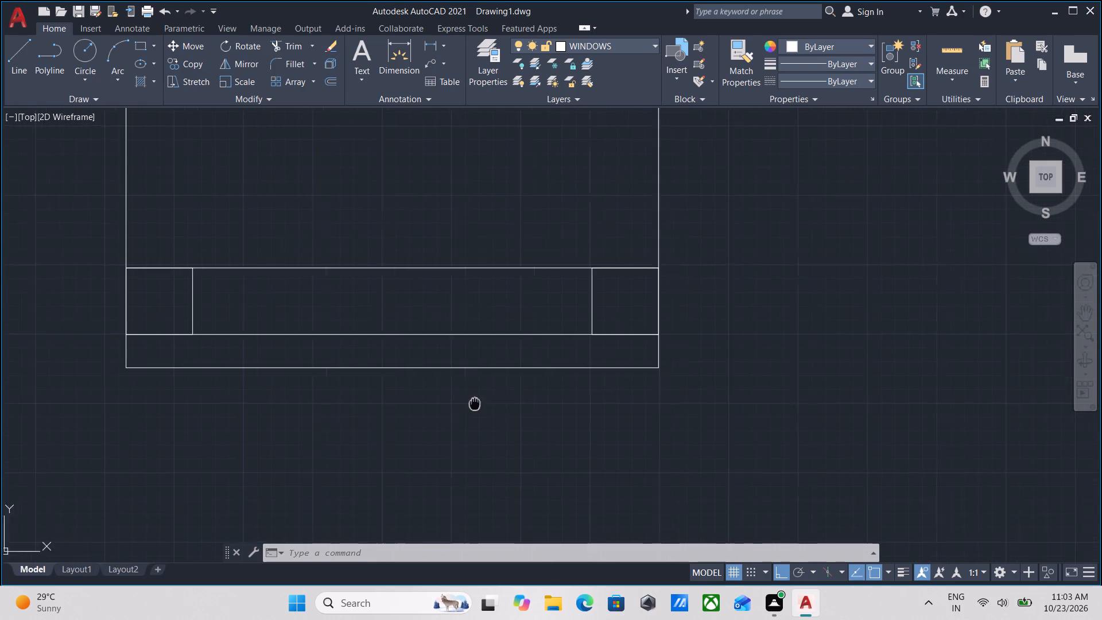
middle_drag(455, 402, 412, 403)
scroll(417, 400, down, 4)
middle_drag(443, 410, 479, 340)
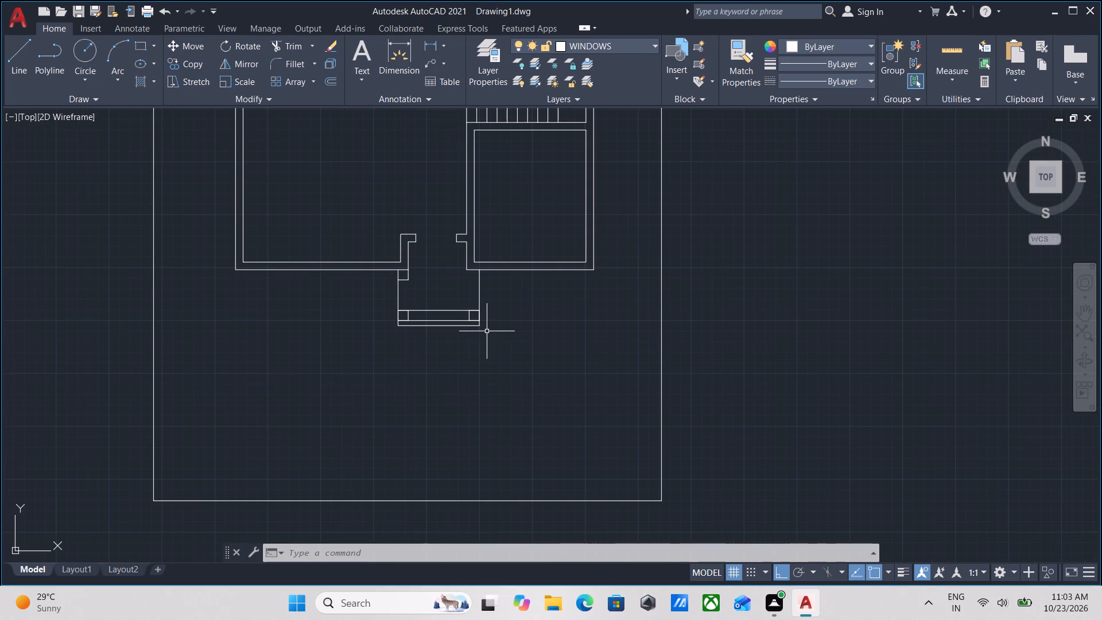
Draw a line about 17'-3" long from the strip's front edge, aligned with the southeast column's west side, south to the plot boundary.
scroll(487, 331, up, 1)
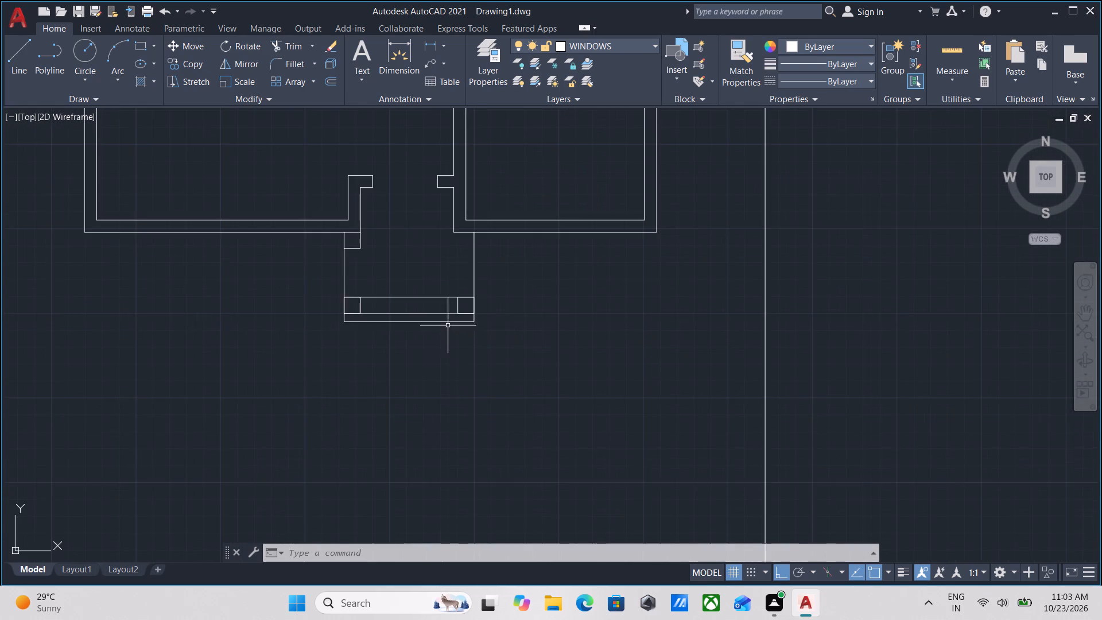
scroll(446, 322, up, 1)
middle_drag(446, 322, 447, 363)
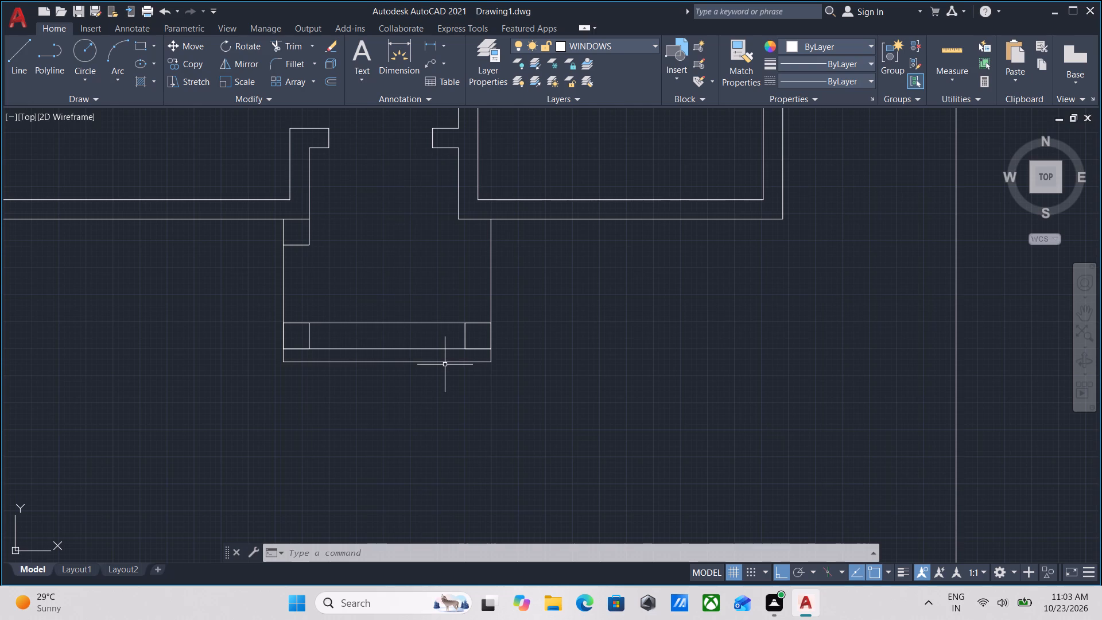
key(l)
key(Return)
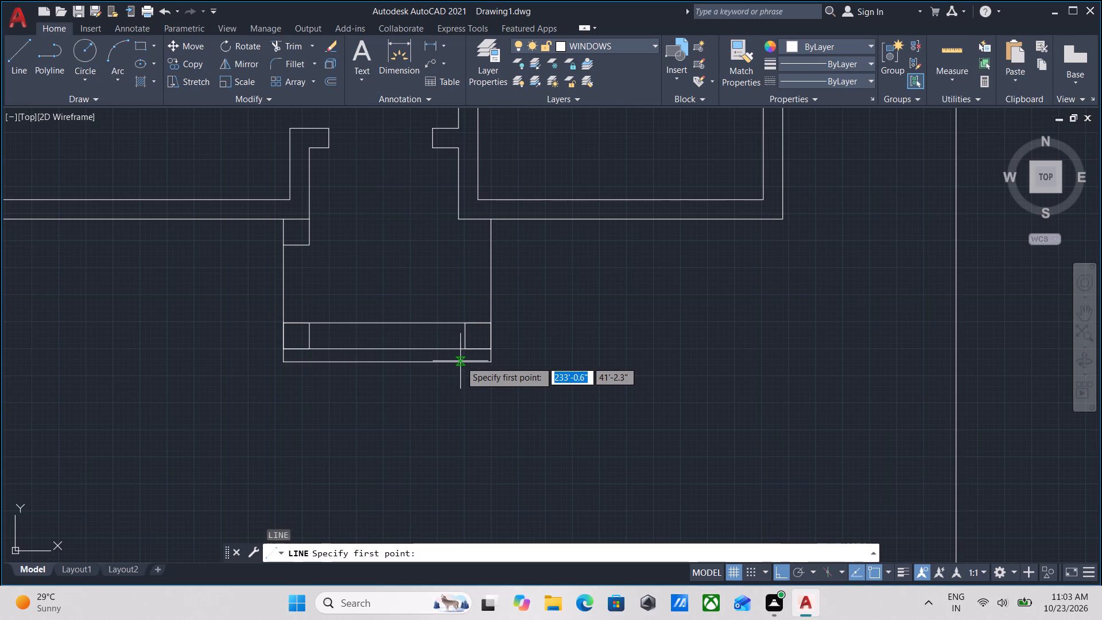
scroll(465, 359, up, 2)
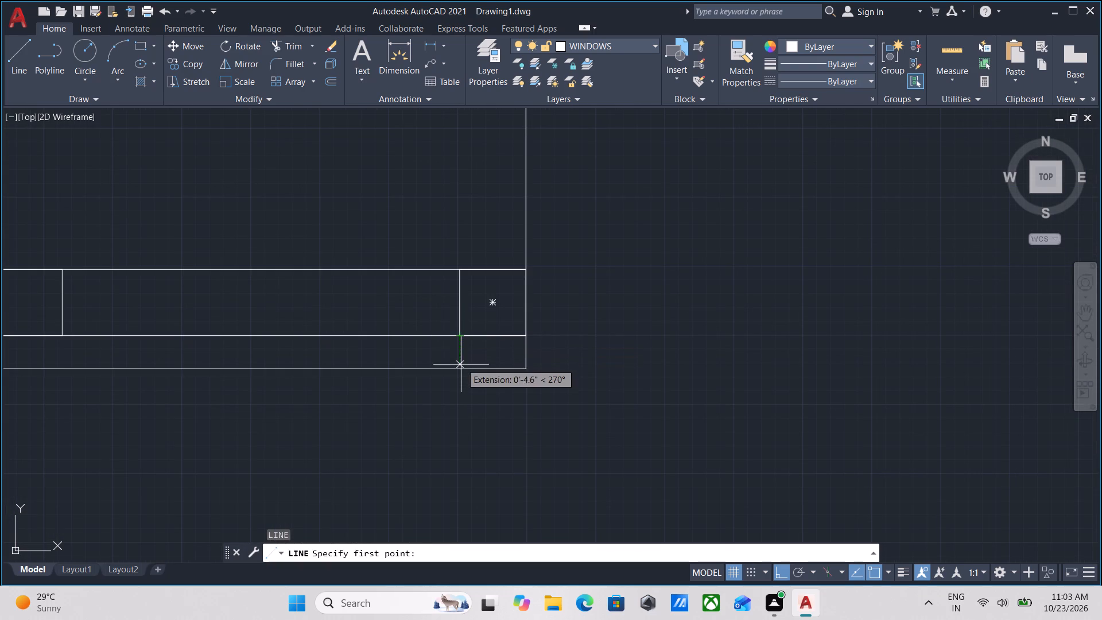
click(461, 371)
middle_drag(476, 430, 455, 187)
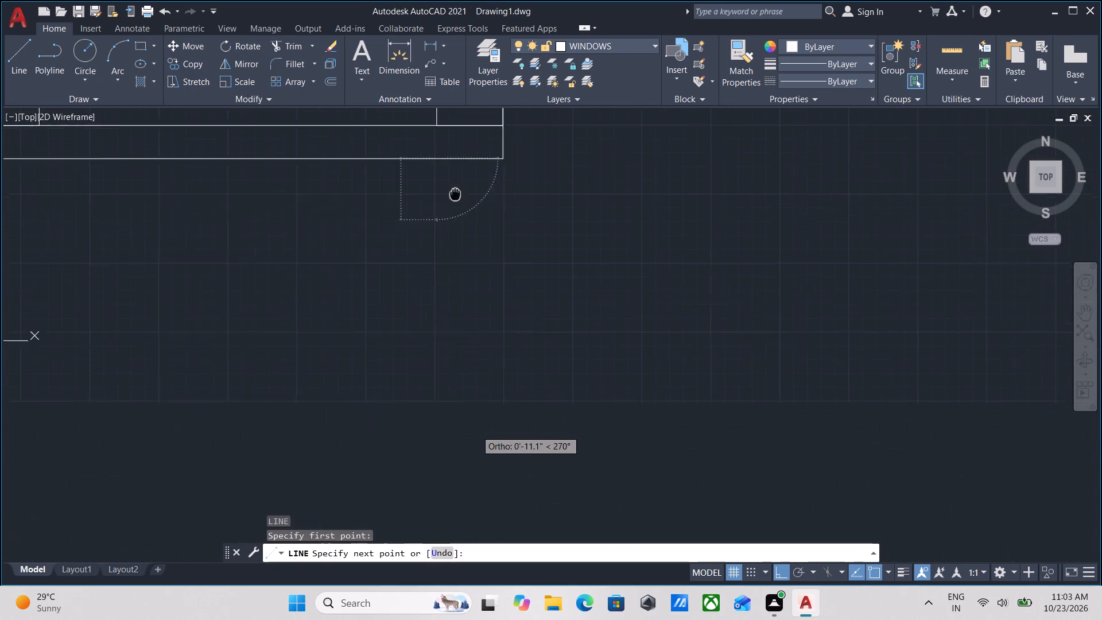
middle_drag(455, 187, 455, 184)
scroll(461, 342, down, 3)
middle_drag(461, 351, 455, 198)
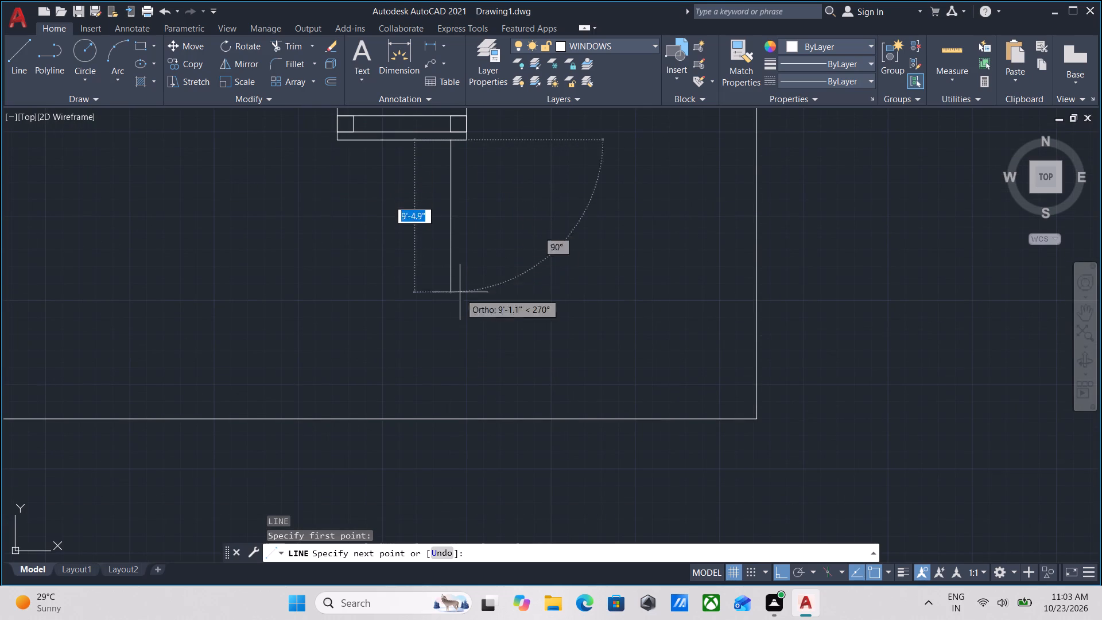
click(451, 423)
key(Escape)
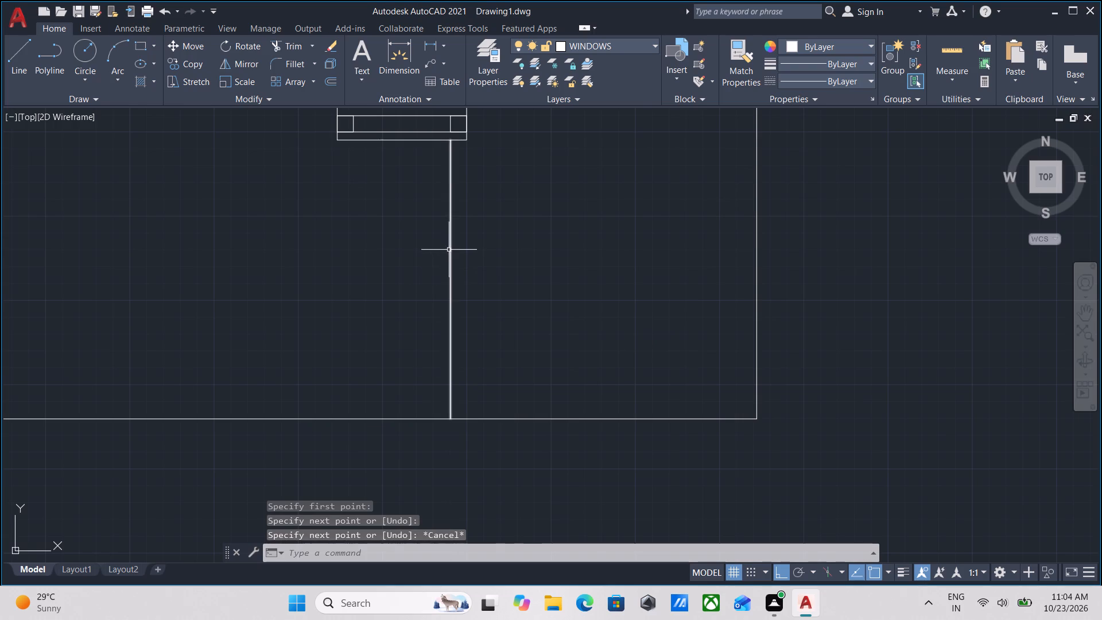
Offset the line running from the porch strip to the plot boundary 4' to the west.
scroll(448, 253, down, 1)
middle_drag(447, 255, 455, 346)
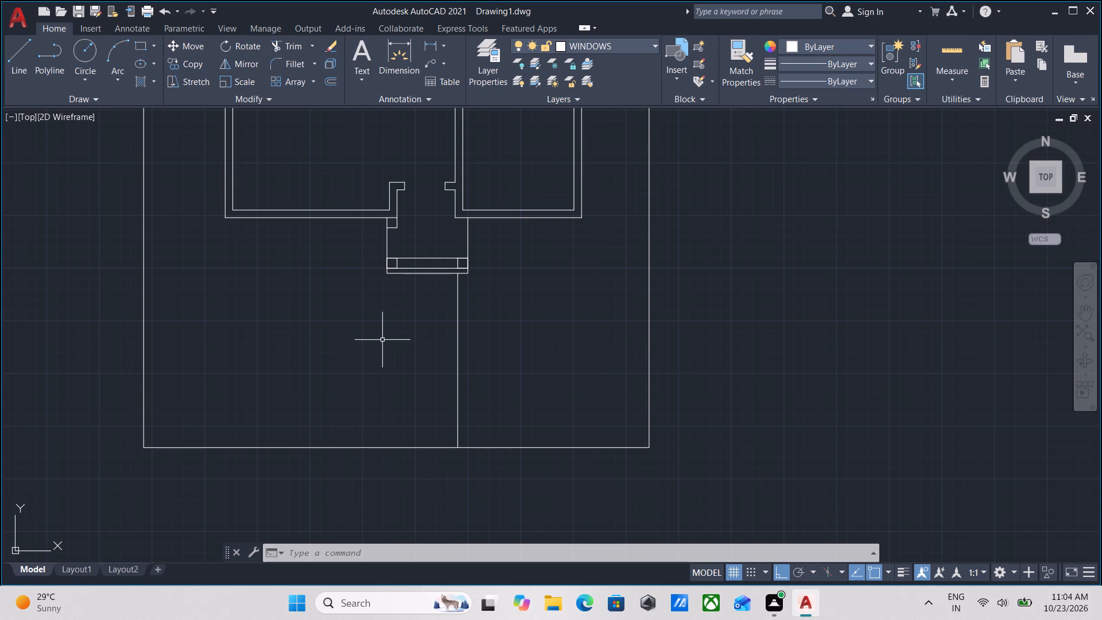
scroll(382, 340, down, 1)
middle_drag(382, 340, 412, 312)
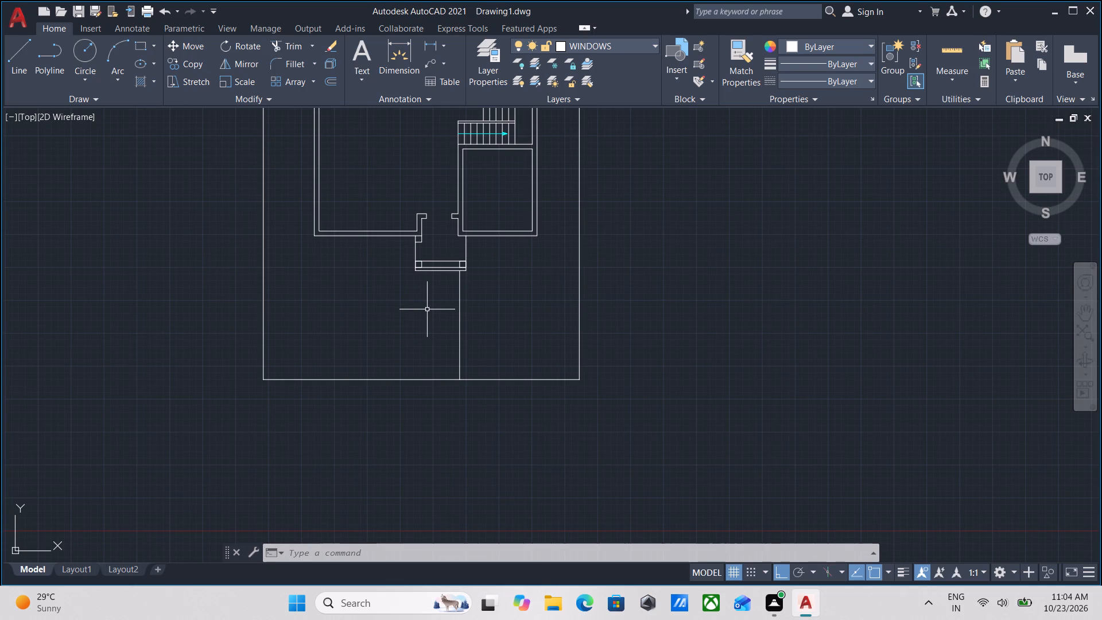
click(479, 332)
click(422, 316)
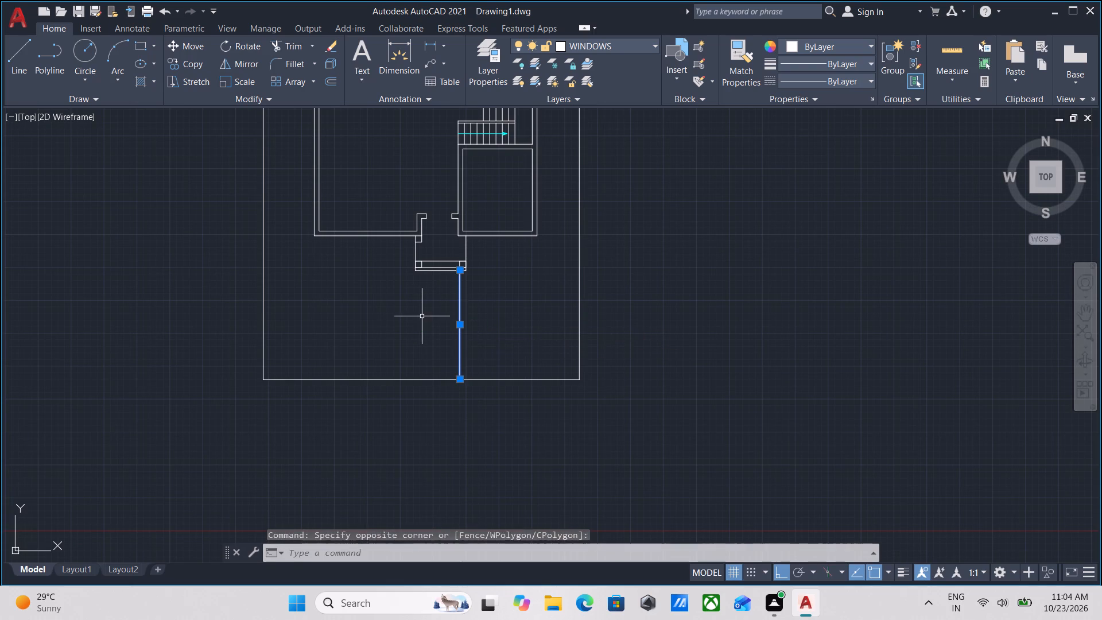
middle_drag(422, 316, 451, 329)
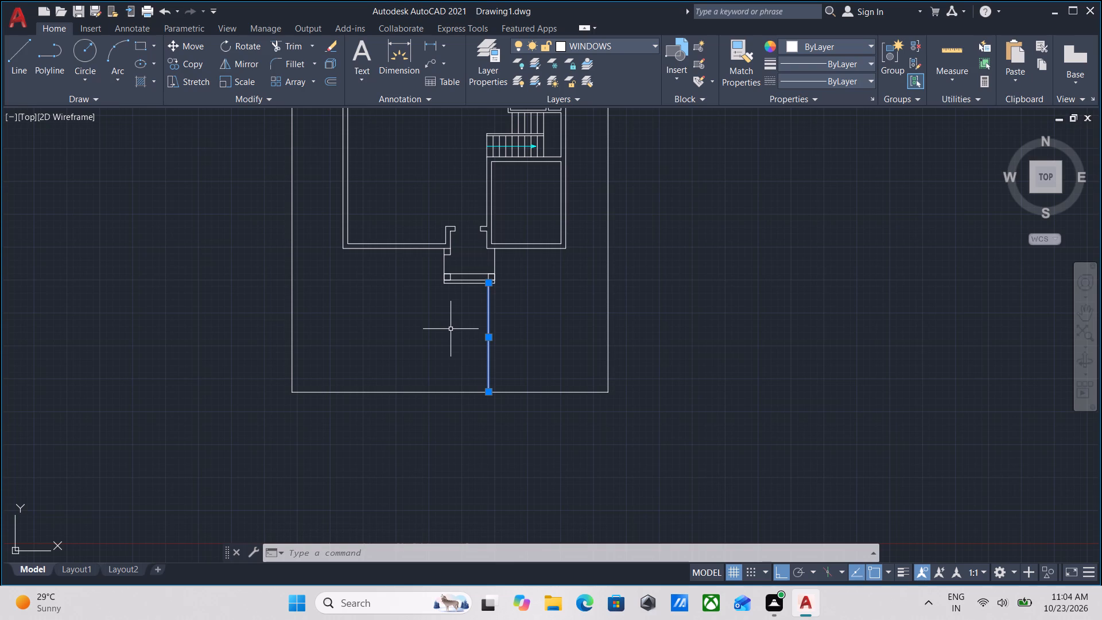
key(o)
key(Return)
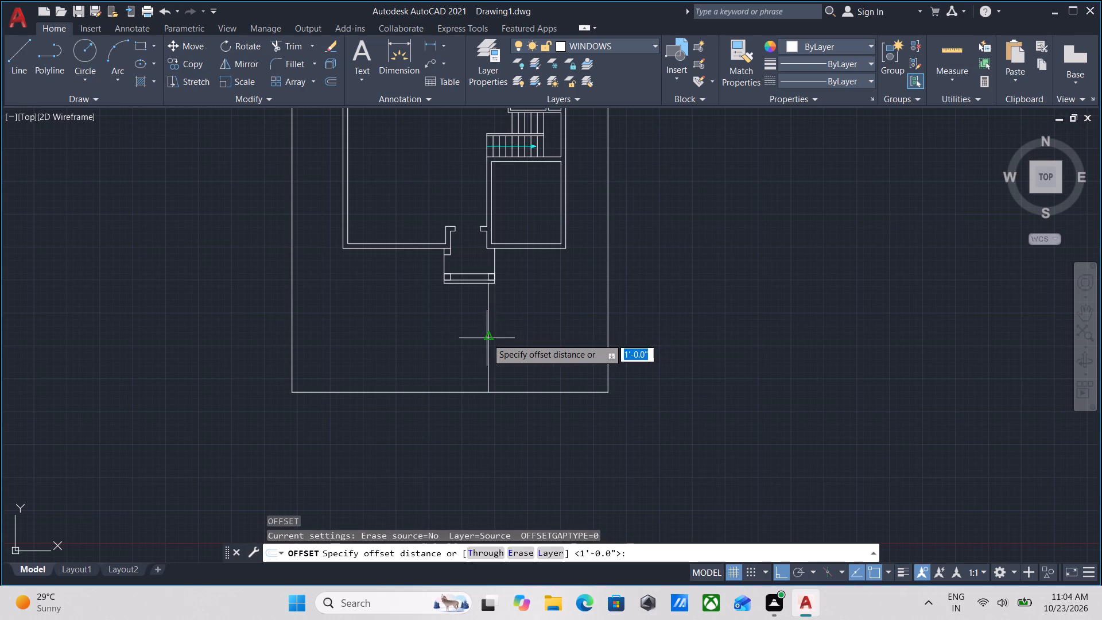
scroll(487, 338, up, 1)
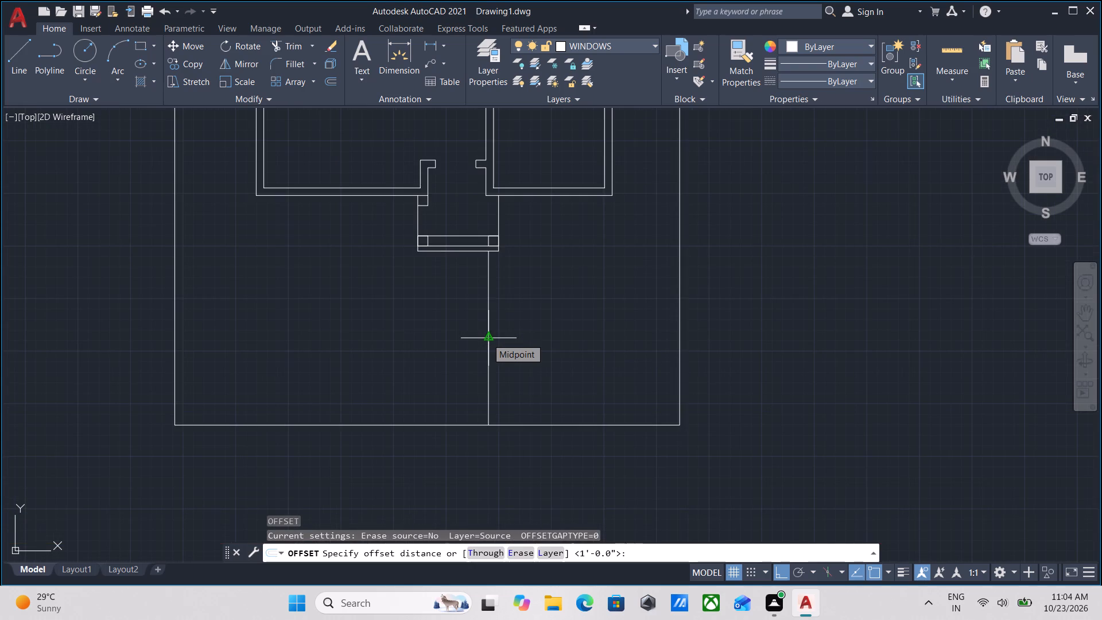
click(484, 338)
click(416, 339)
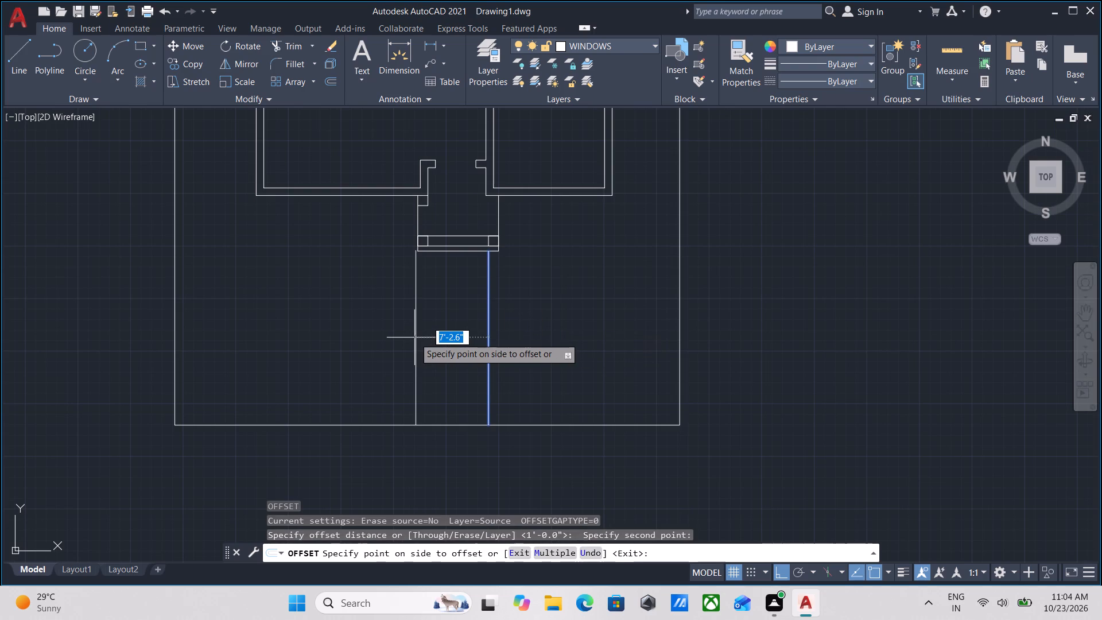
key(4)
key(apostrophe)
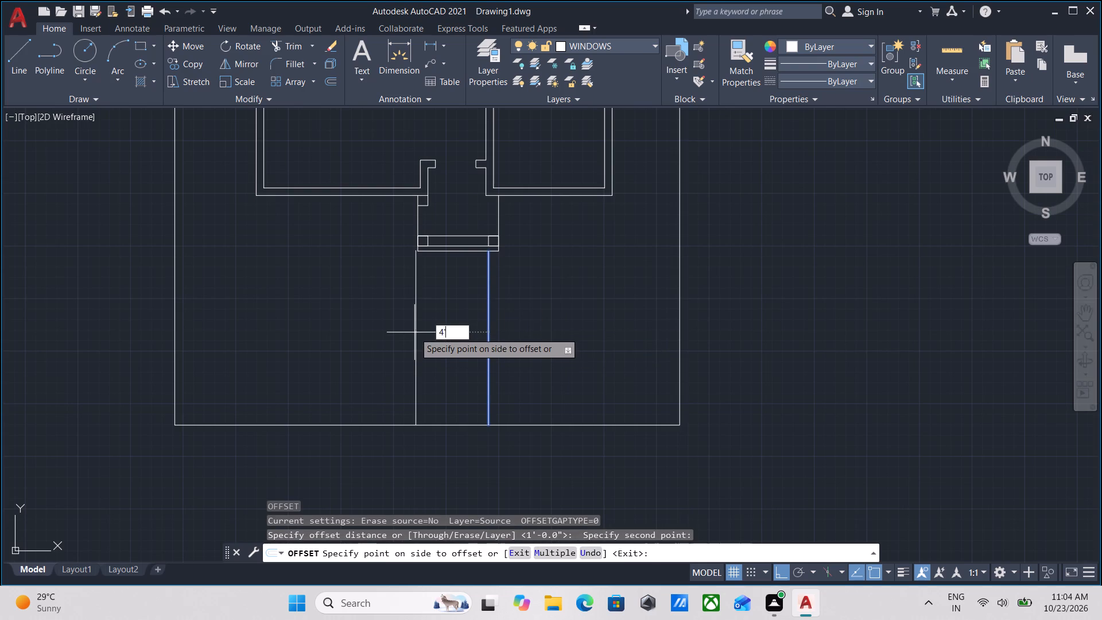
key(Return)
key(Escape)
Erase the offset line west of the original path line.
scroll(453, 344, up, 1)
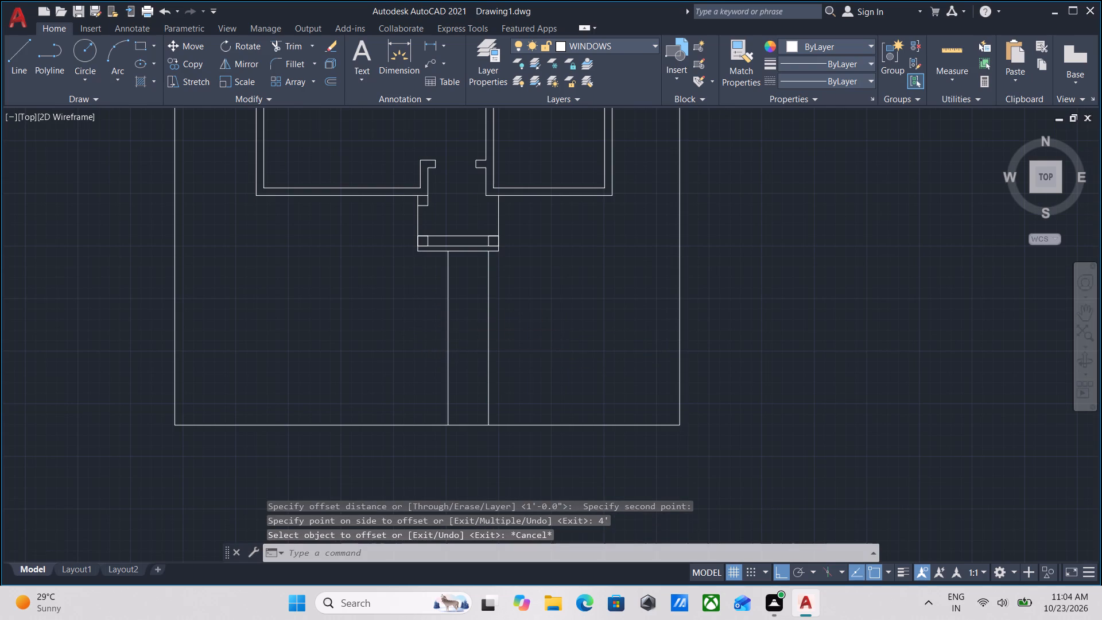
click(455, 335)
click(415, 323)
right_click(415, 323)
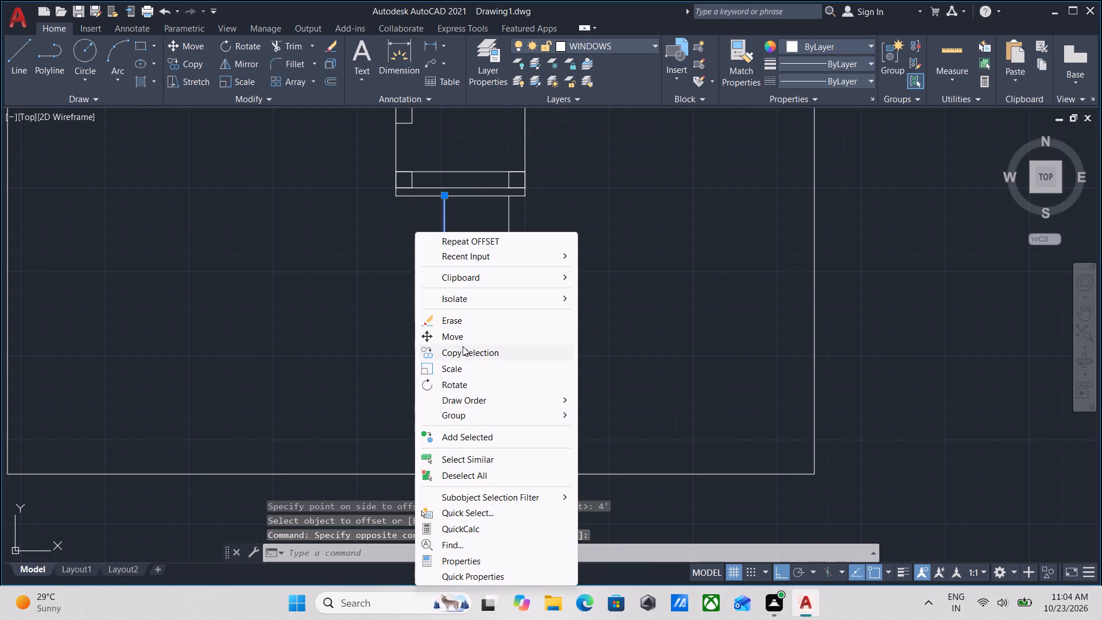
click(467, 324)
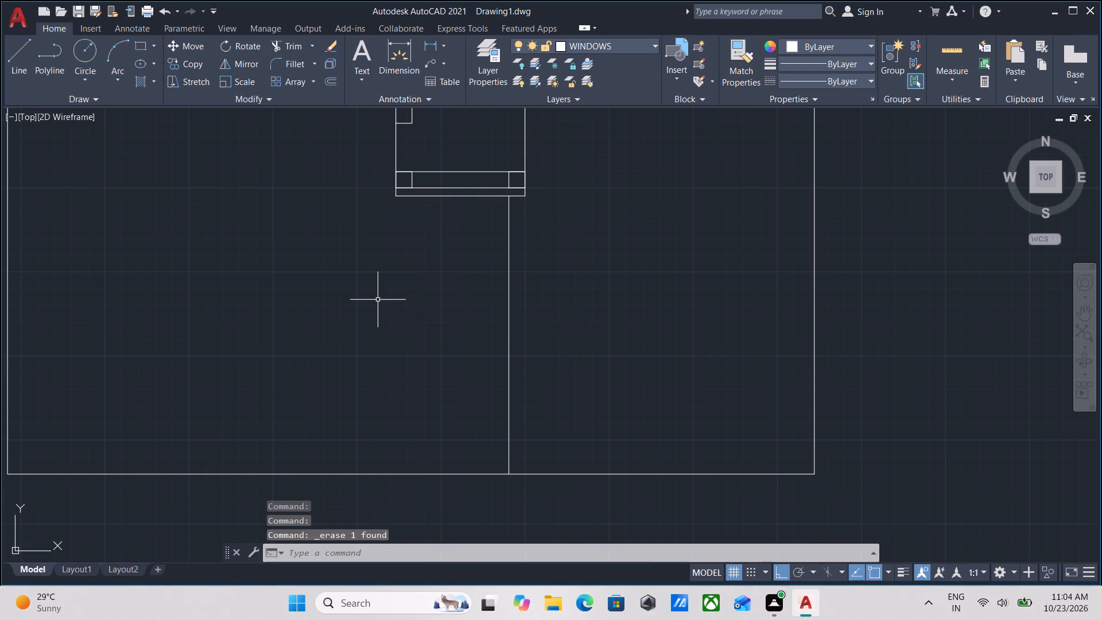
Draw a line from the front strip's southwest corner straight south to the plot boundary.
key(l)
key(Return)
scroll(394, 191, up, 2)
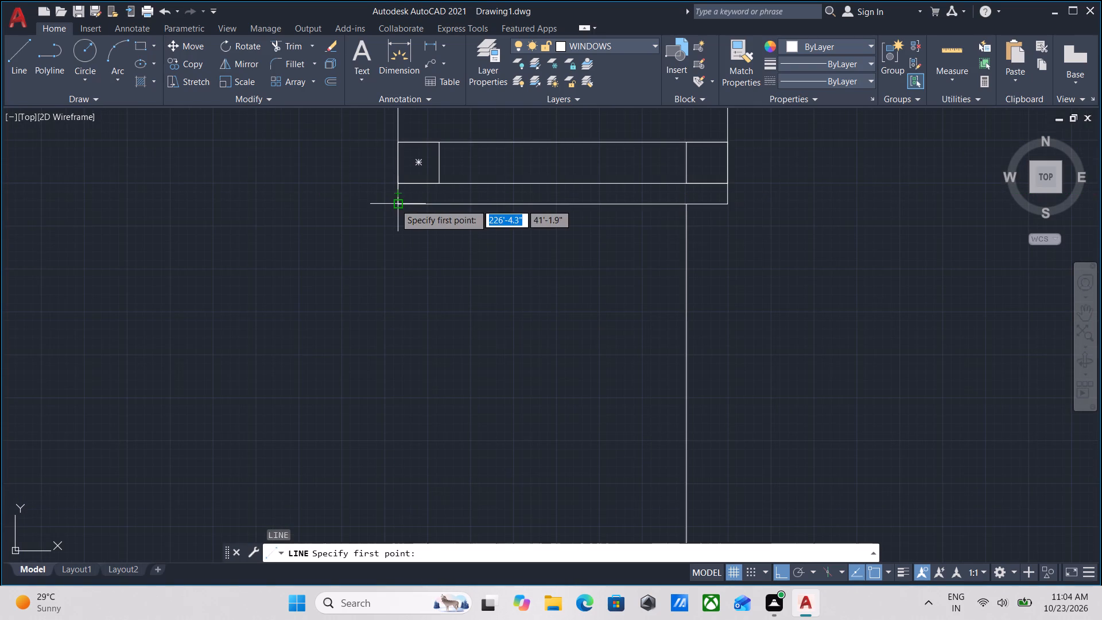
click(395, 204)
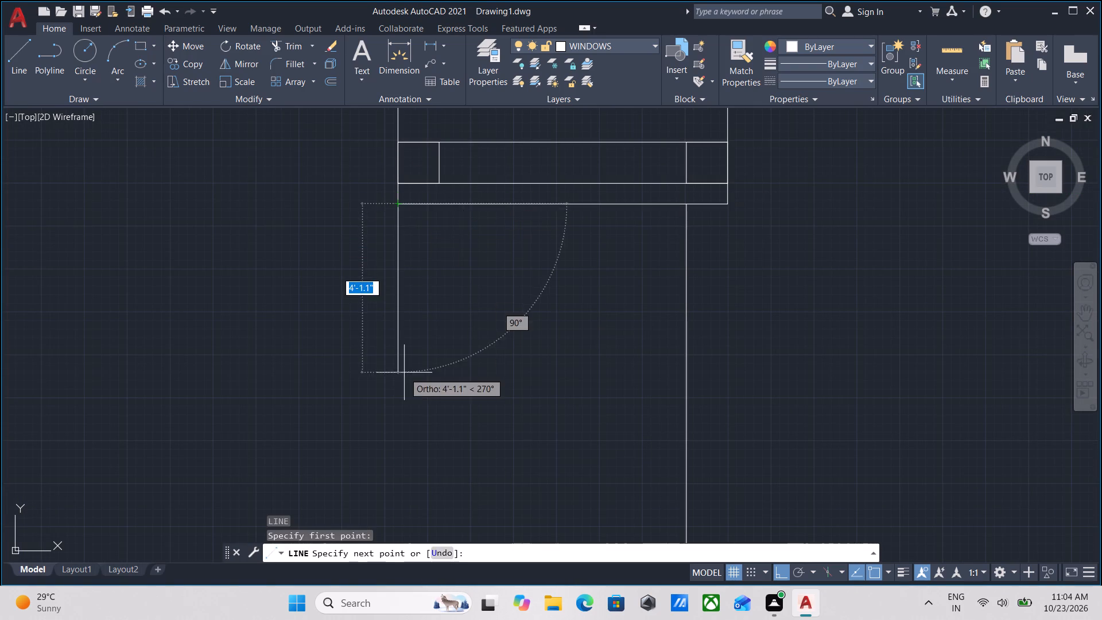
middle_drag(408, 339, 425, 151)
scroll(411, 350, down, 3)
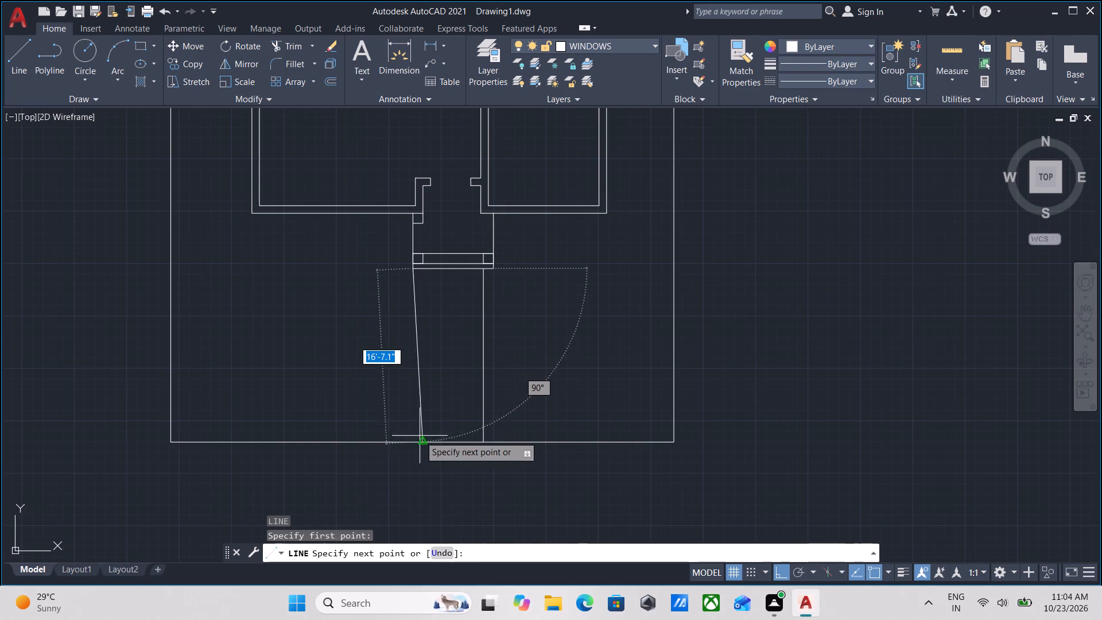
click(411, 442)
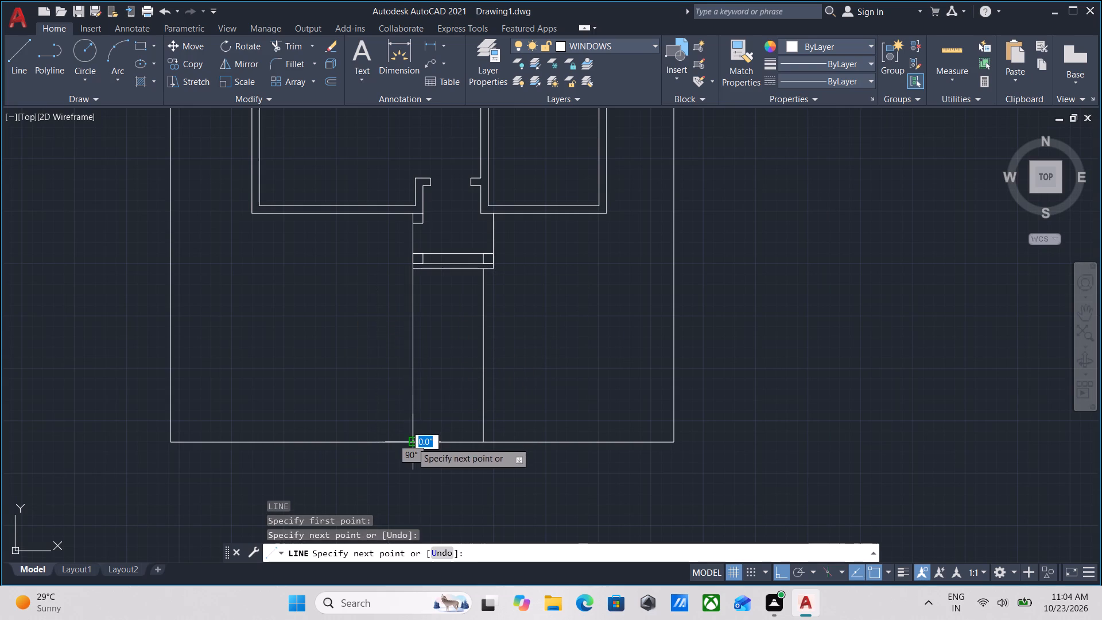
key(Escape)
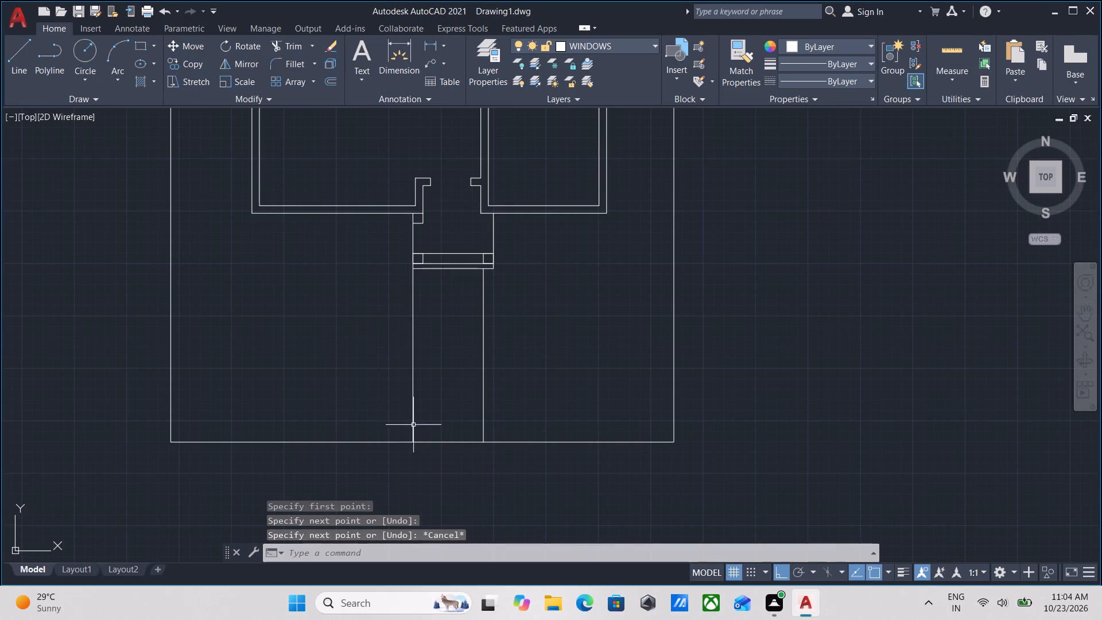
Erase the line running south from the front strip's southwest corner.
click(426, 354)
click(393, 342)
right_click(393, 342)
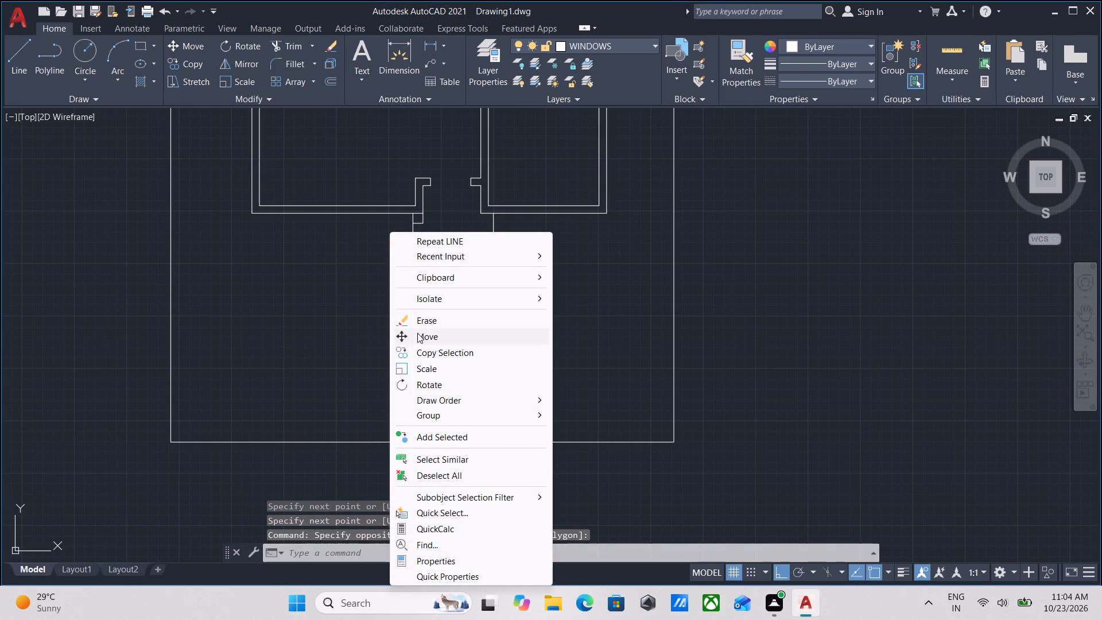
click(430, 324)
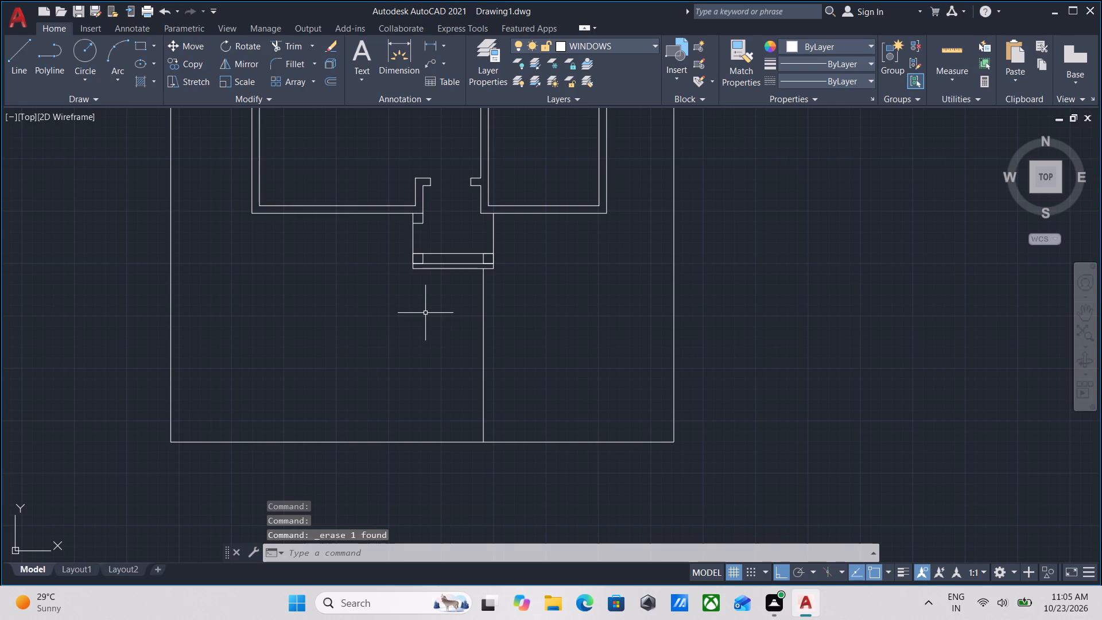
Draw a 6" line south from the strip's front edge, aligned with the southwest column's east side.
key(l)
key(Return)
scroll(426, 274, up, 4)
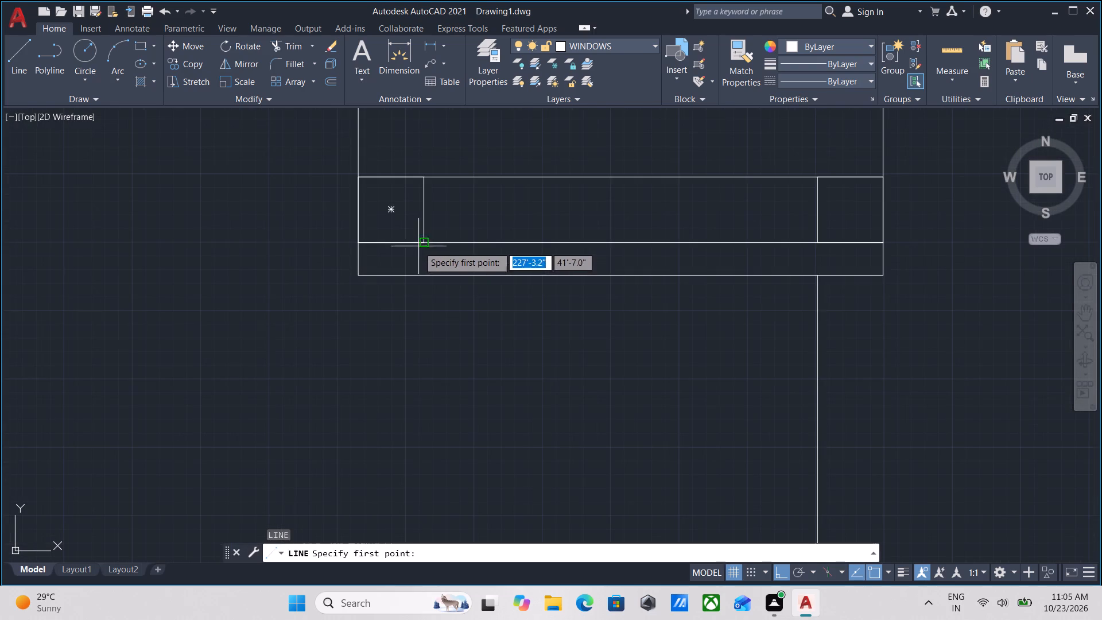
click(421, 276)
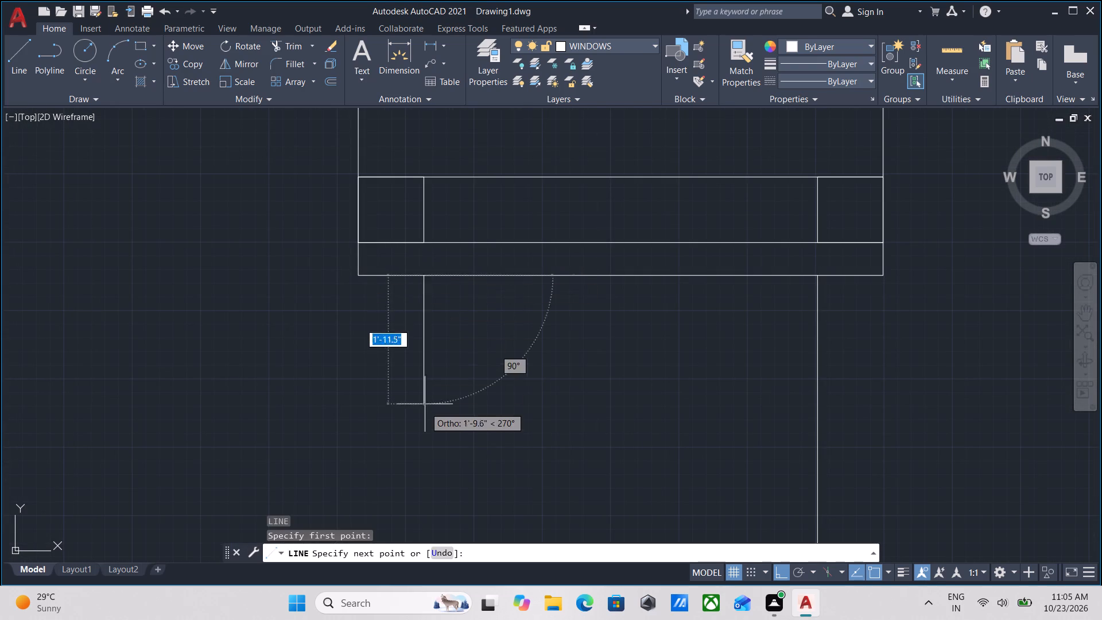
middle_drag(425, 424, 408, 212)
scroll(415, 393, down, 3)
middle_drag(415, 393, 401, 264)
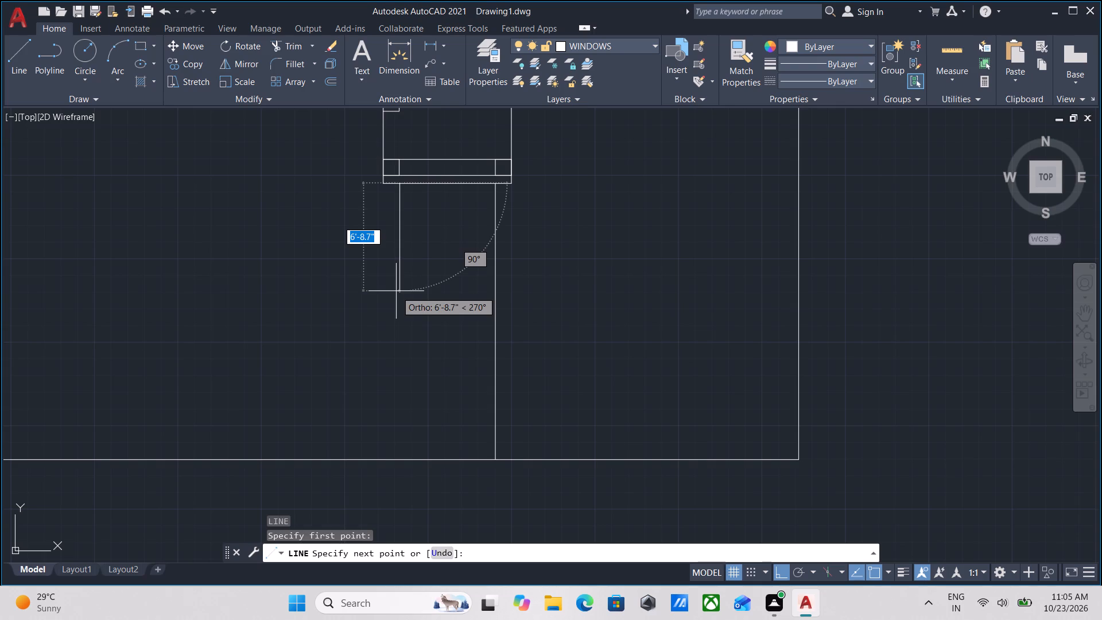
middle_drag(397, 263, 402, 429)
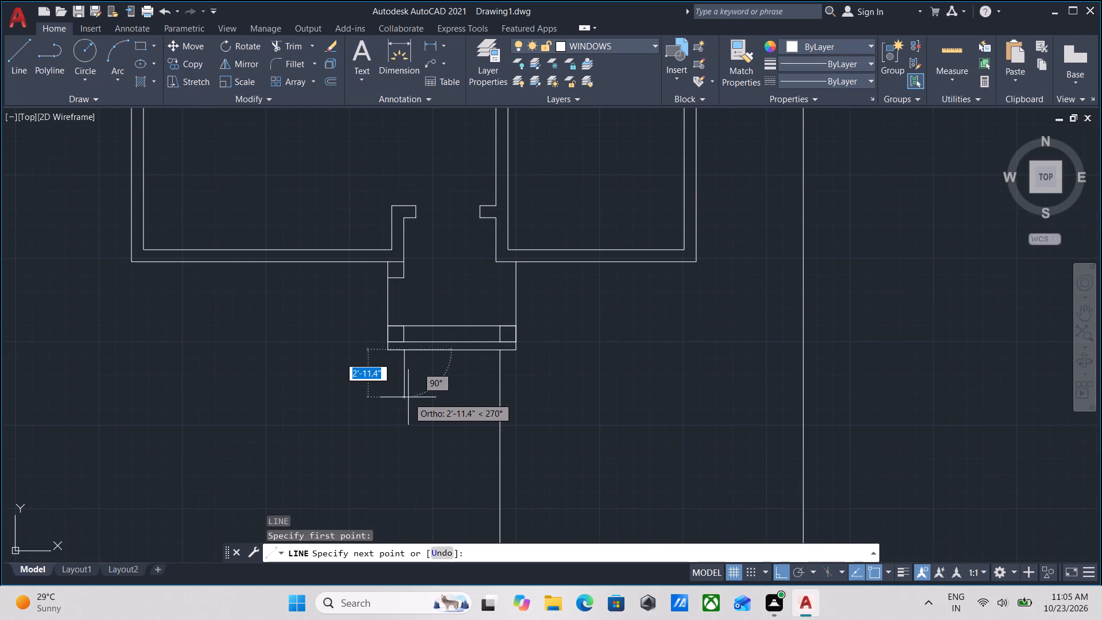
scroll(403, 345, up, 3)
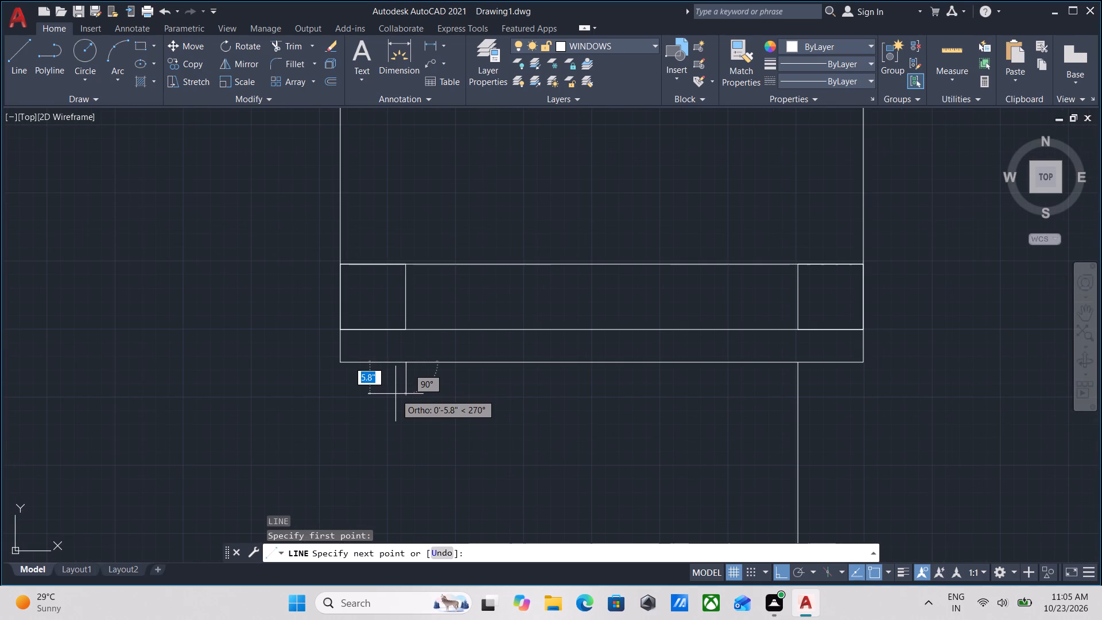
key(6)
key(shift+quotedbl)
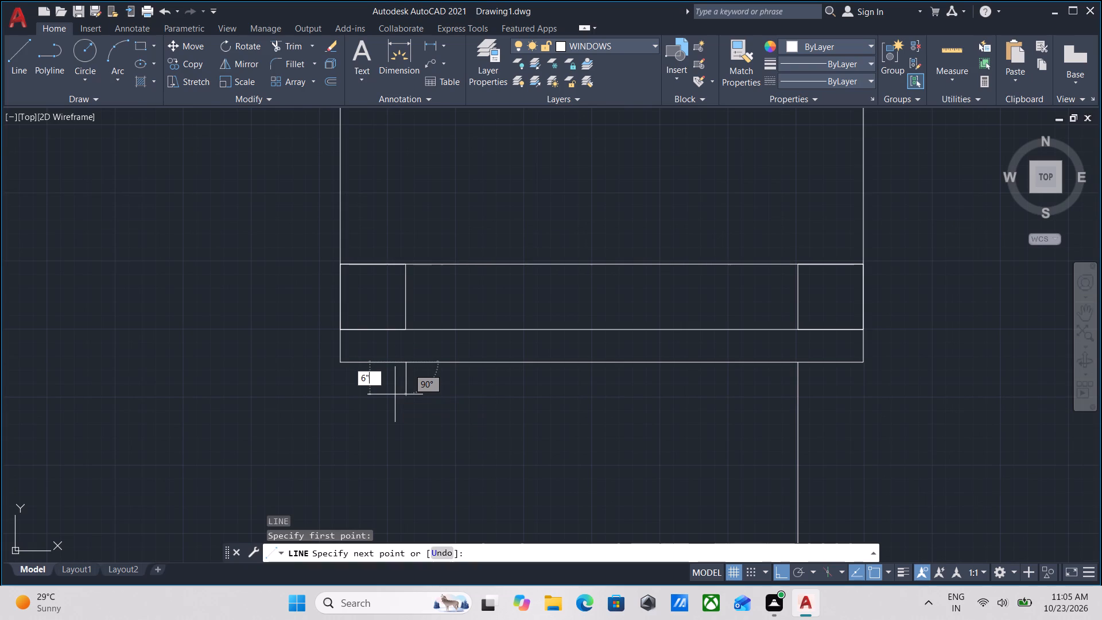
key(Return)
key(Escape)
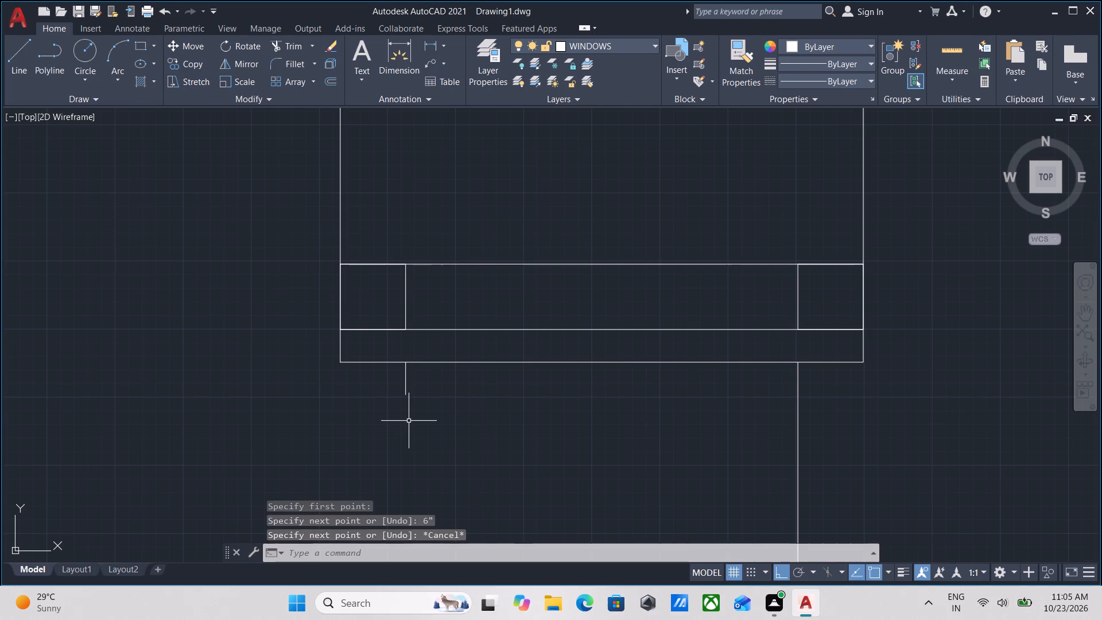
Draw a 6' by 2' rectangle from the 6" line's south end, extending east to the path line and south.
text(REC)
key(Return)
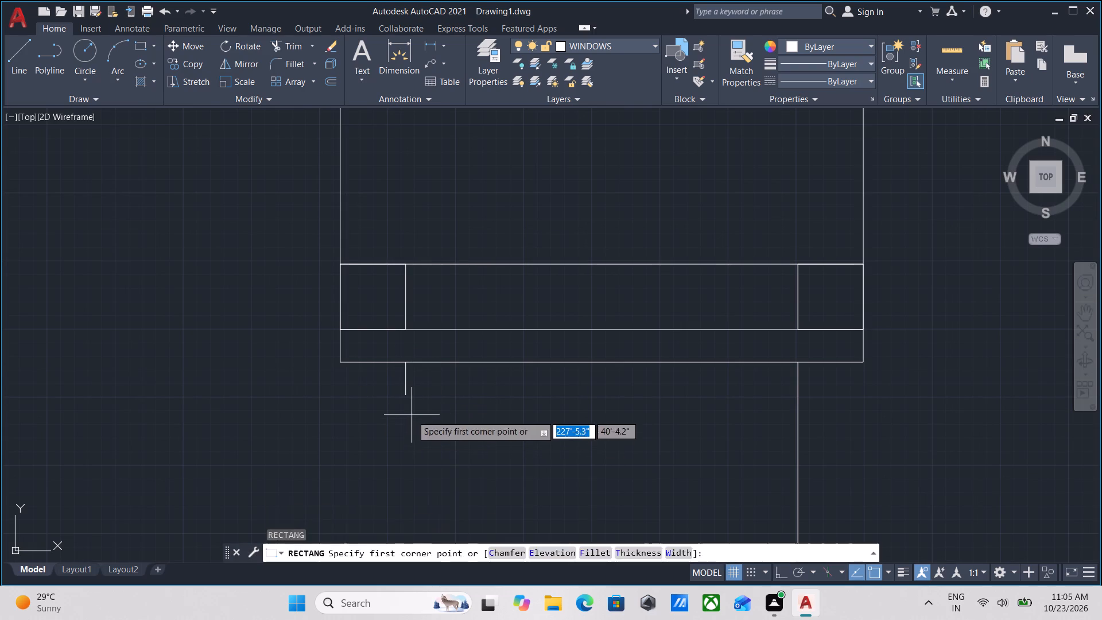
click(405, 392)
middle_drag(548, 473, 548, 471)
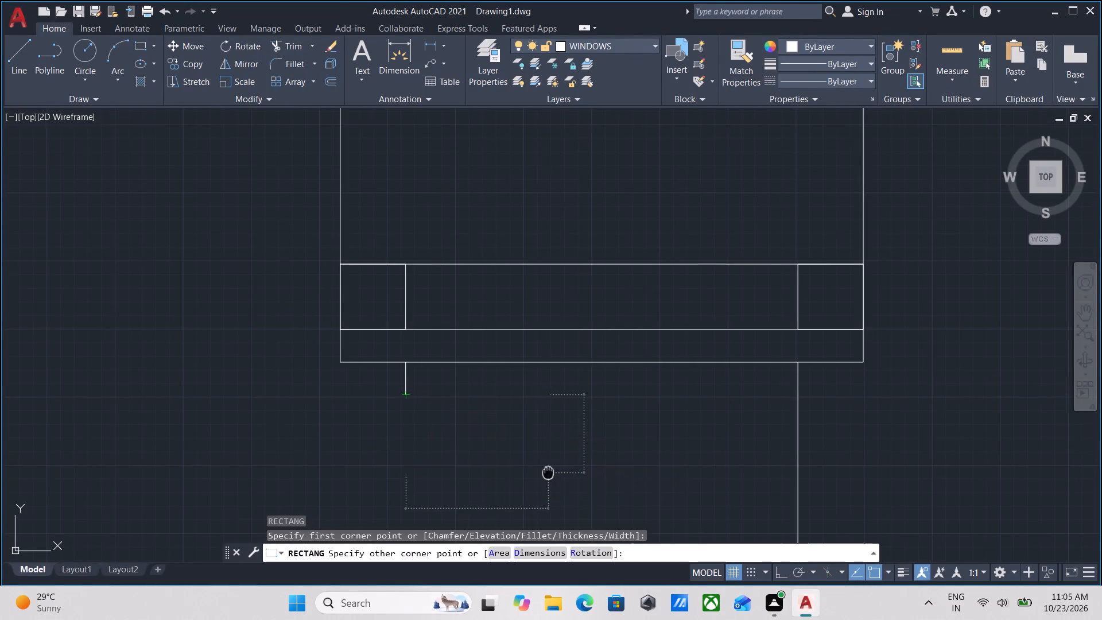
middle_drag(548, 471, 526, 436)
middle_drag(684, 481, 638, 401)
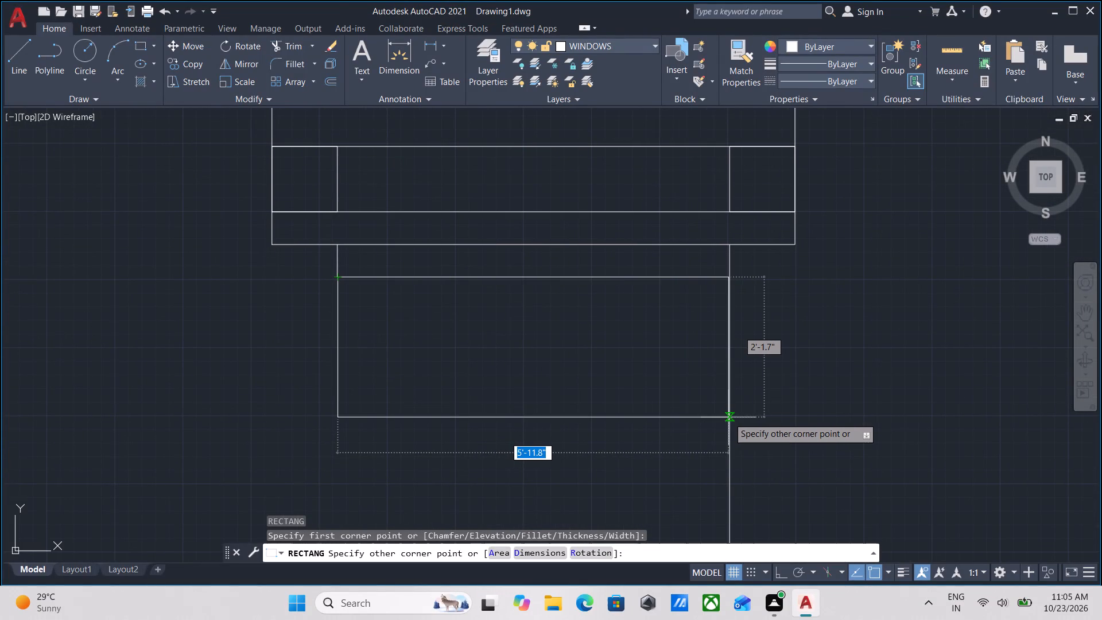
scroll(728, 418, up, 2)
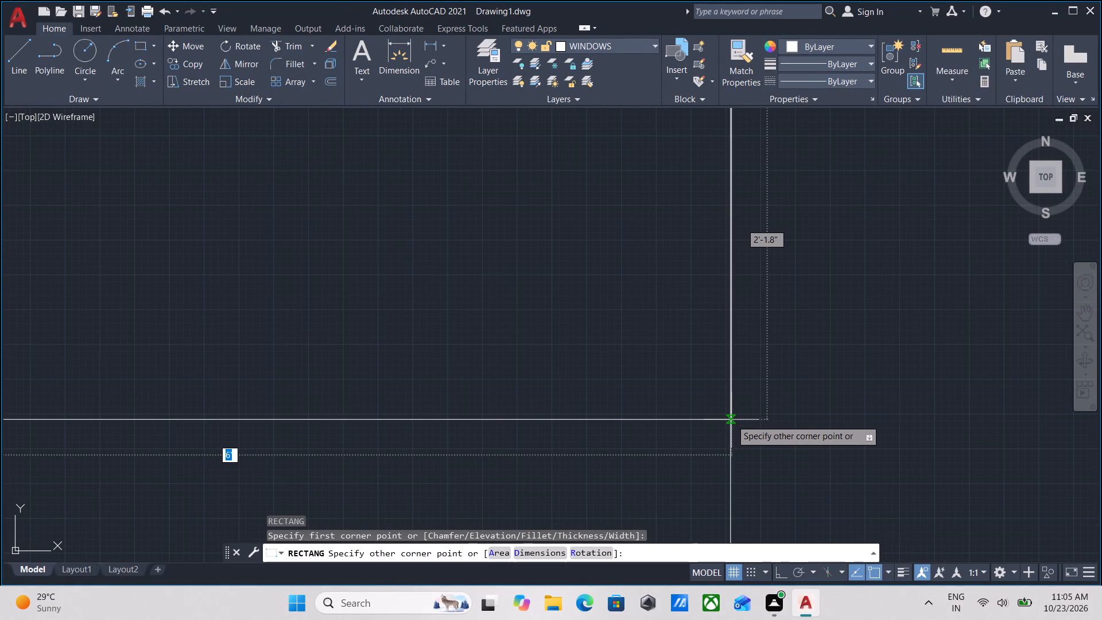
scroll(634, 445, down, 1)
middle_drag(645, 439, 658, 439)
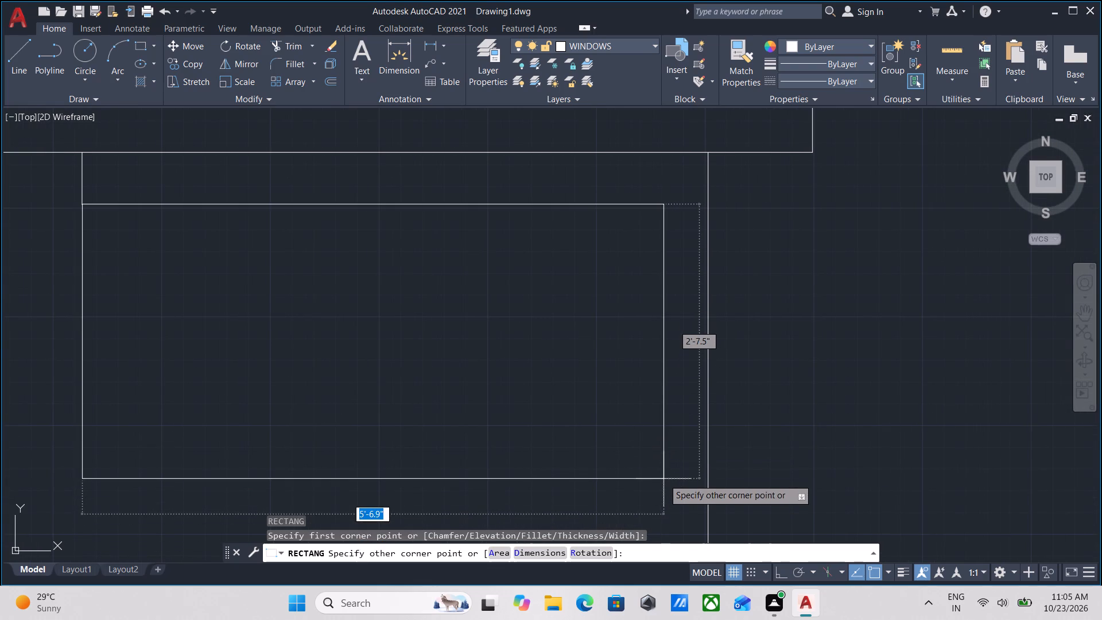
text(6')
key(Tab)
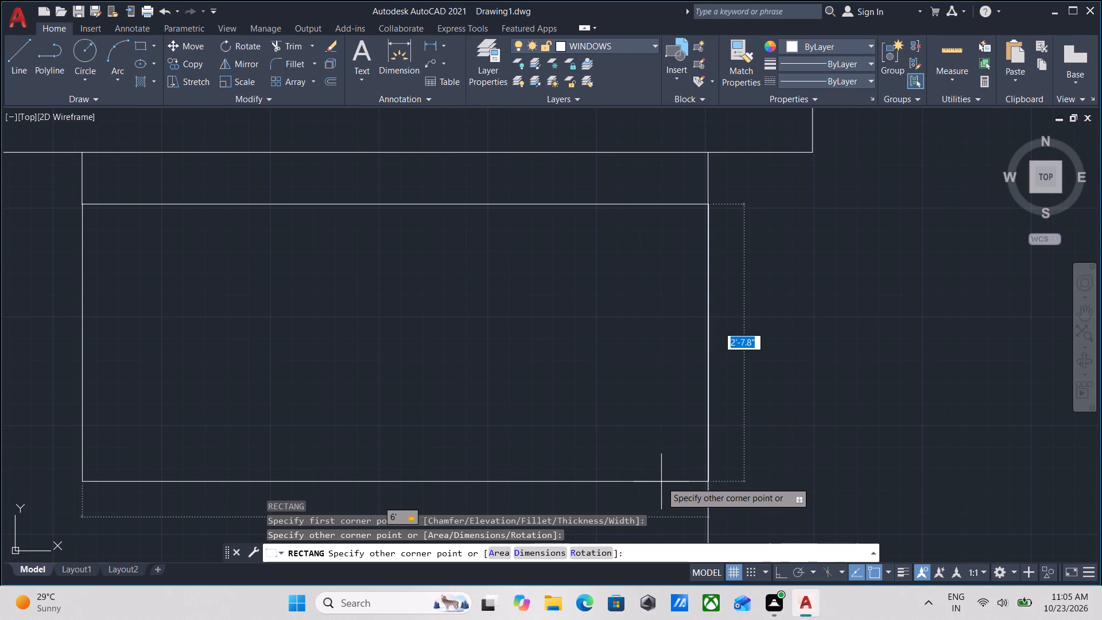
key(2)
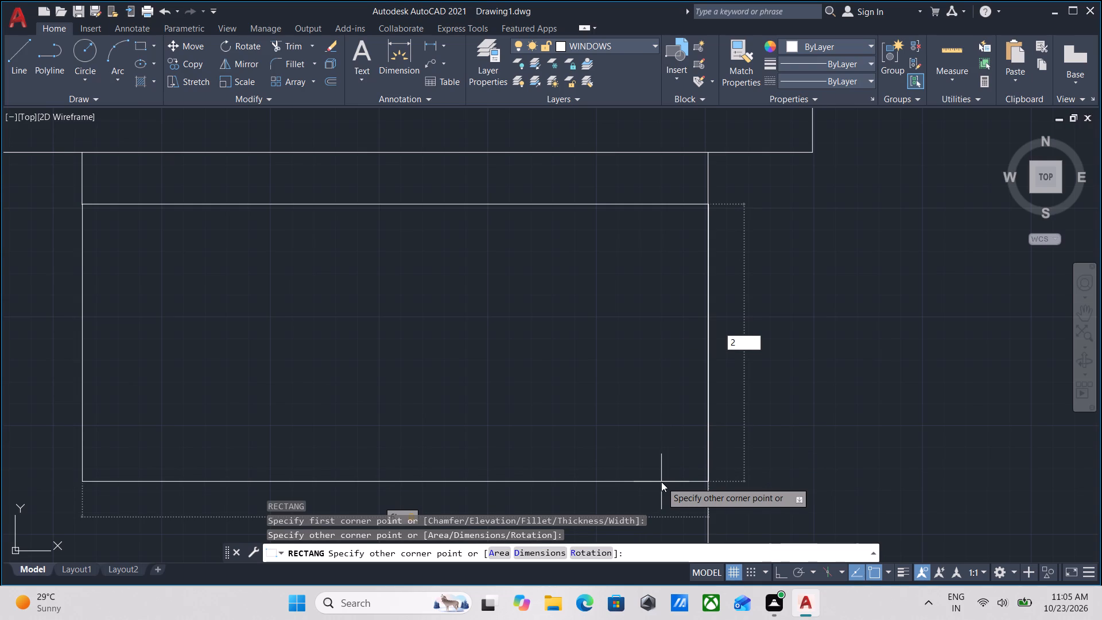
key(apostrophe)
key(Return)
scroll(659, 475, down, 2)
middle_drag(640, 476, 627, 400)
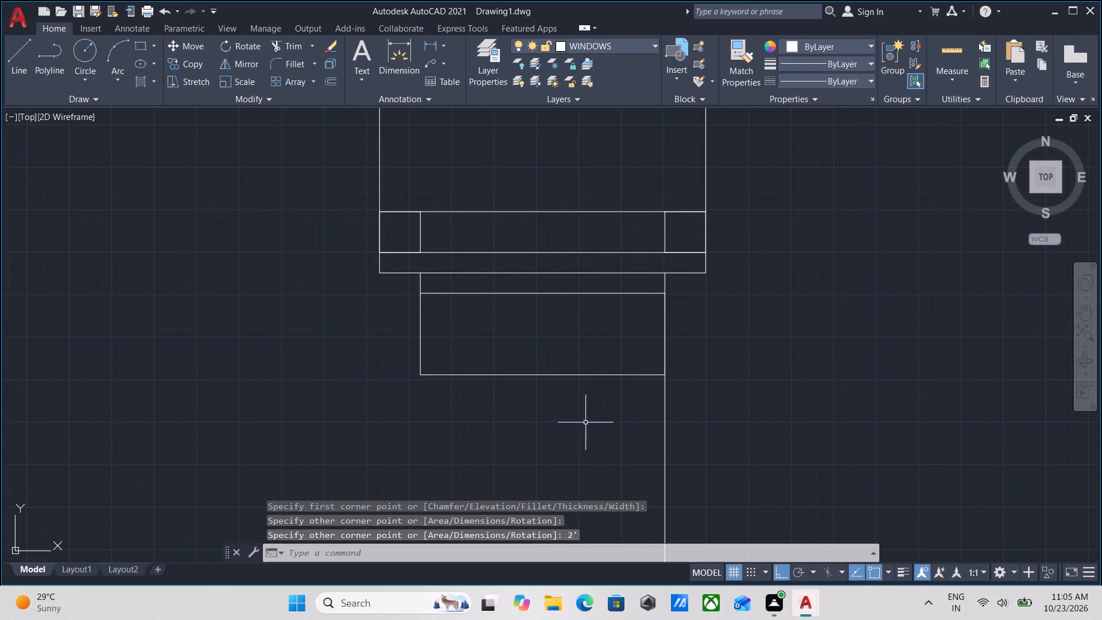
middle_drag(527, 394, 540, 386)
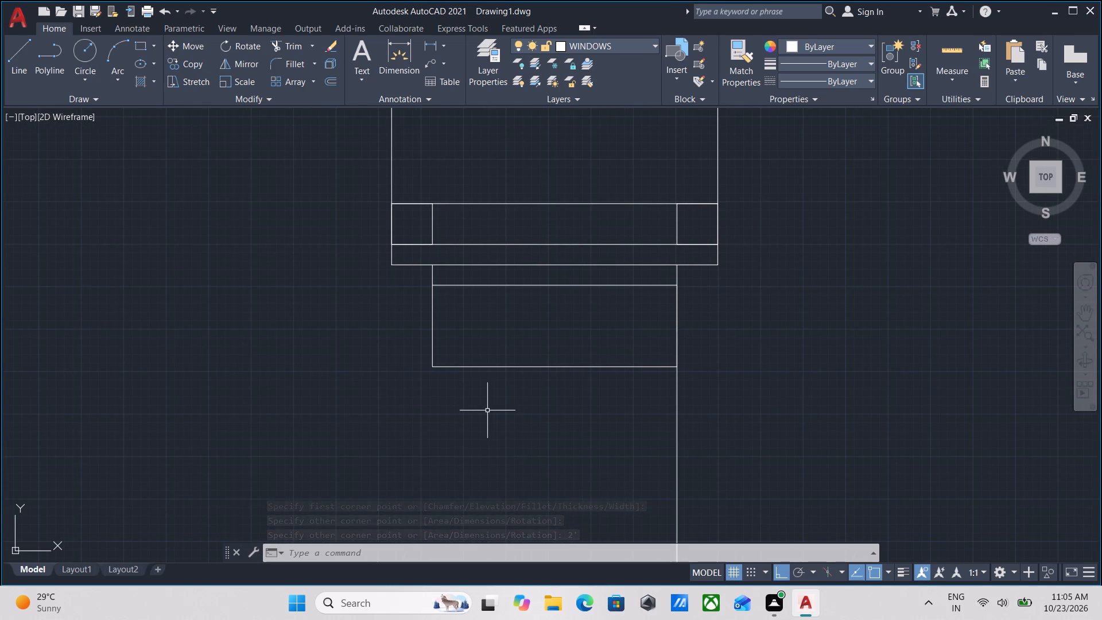
middle_drag(487, 410, 490, 463)
scroll(435, 406, up, 1)
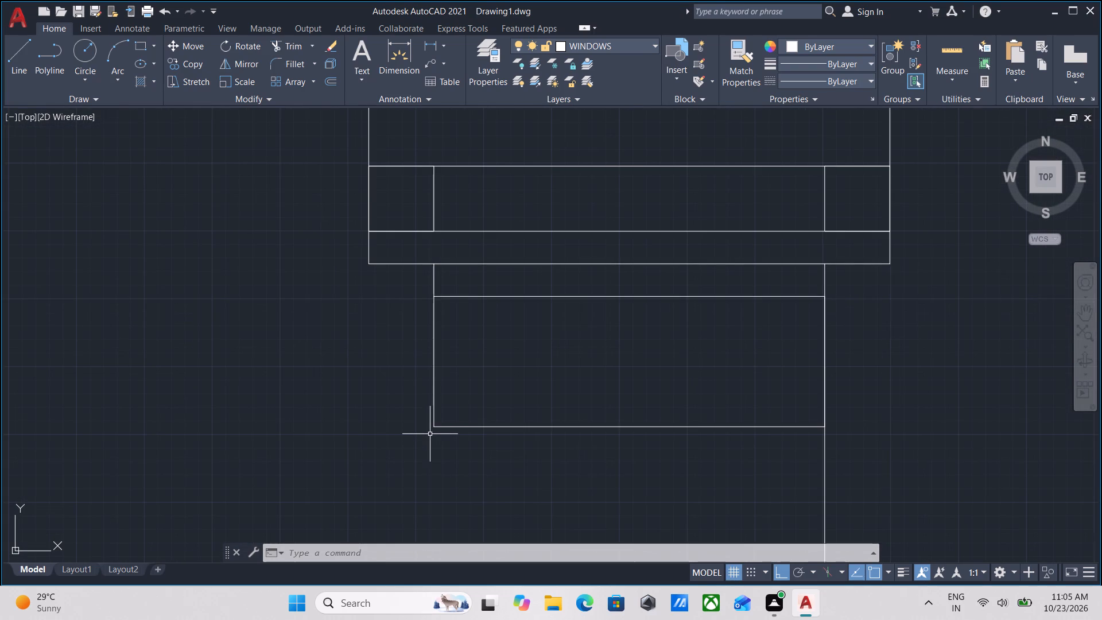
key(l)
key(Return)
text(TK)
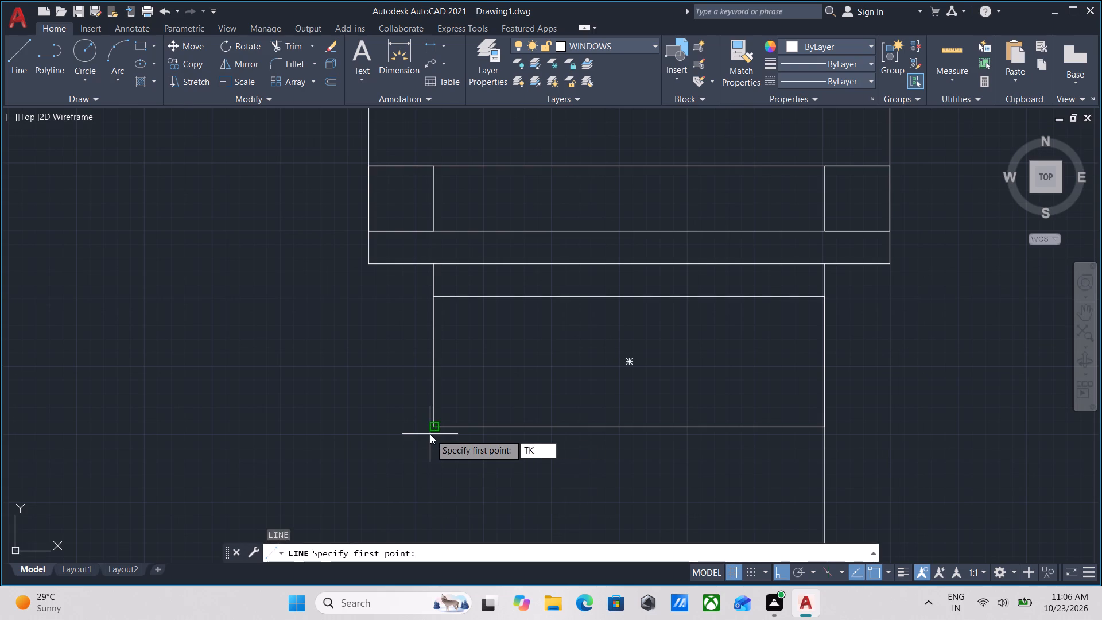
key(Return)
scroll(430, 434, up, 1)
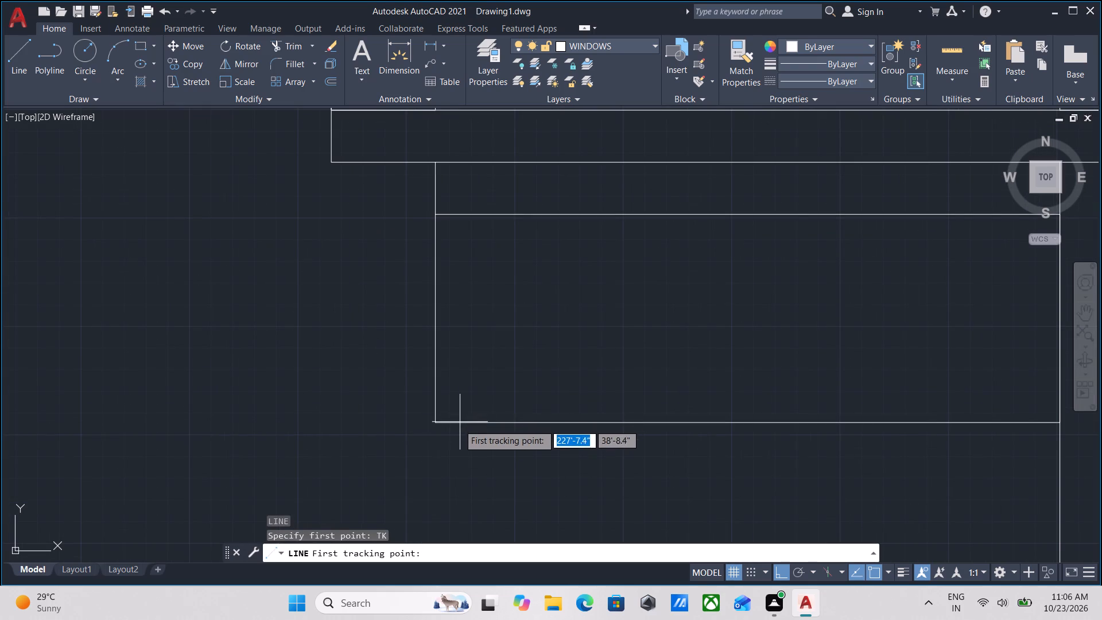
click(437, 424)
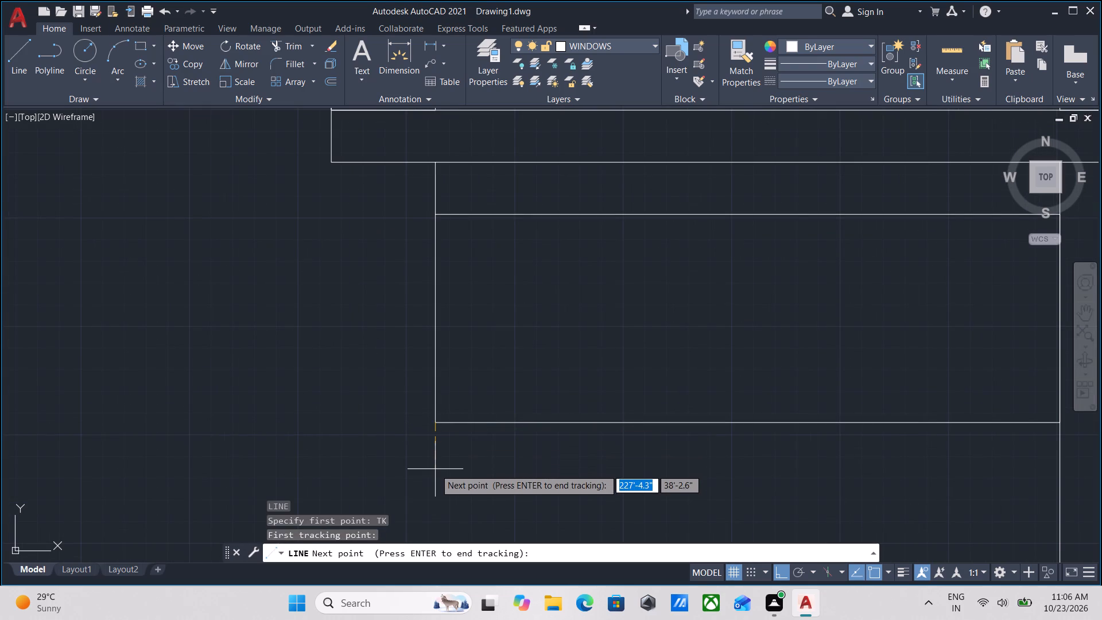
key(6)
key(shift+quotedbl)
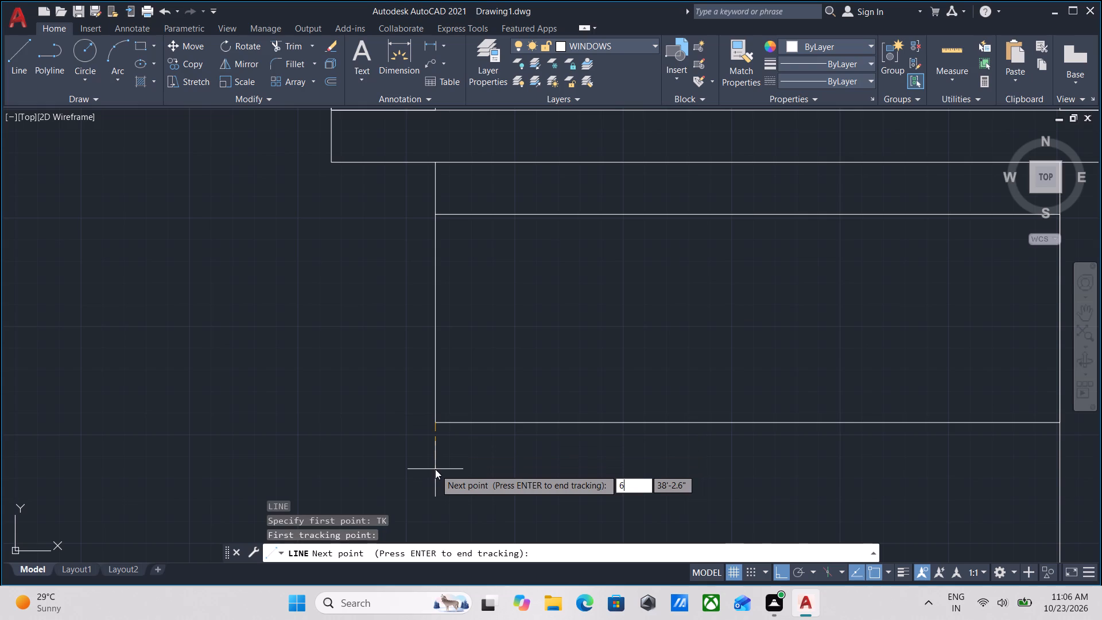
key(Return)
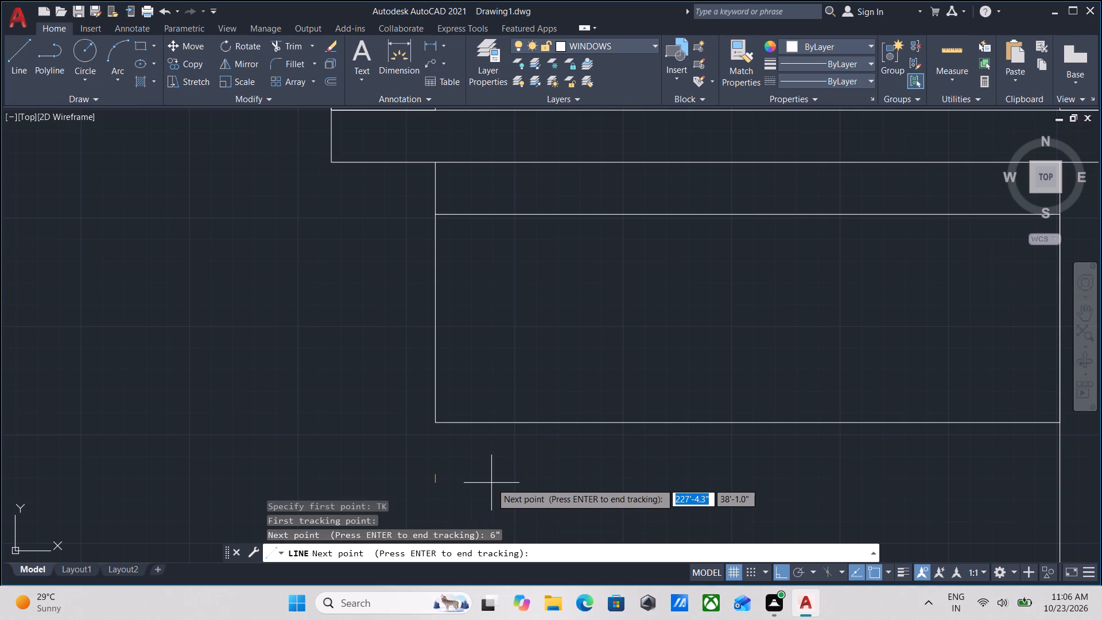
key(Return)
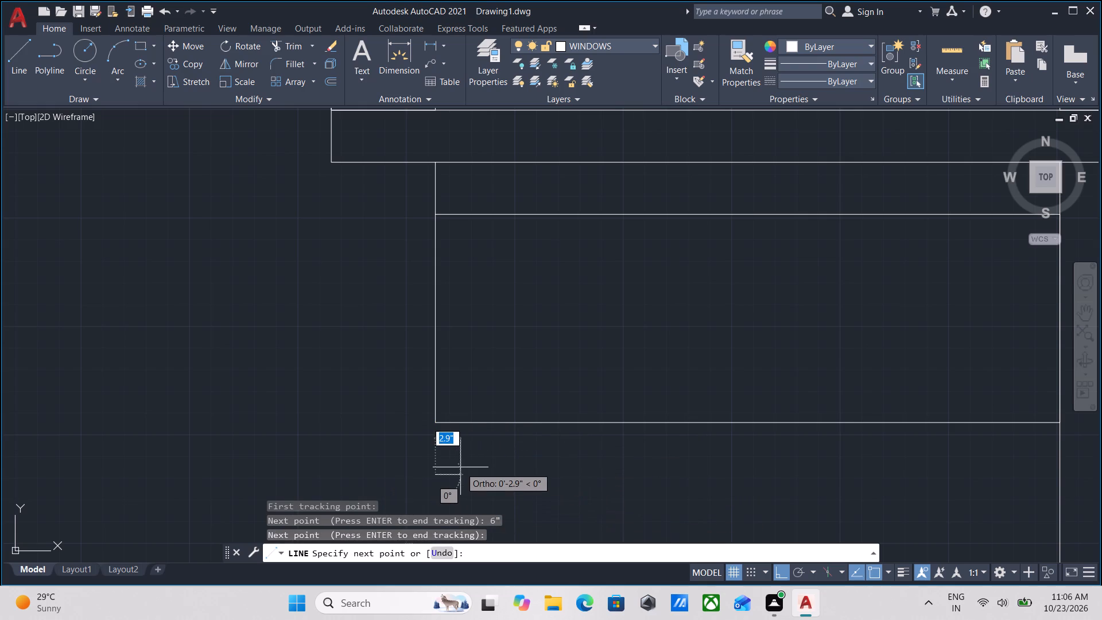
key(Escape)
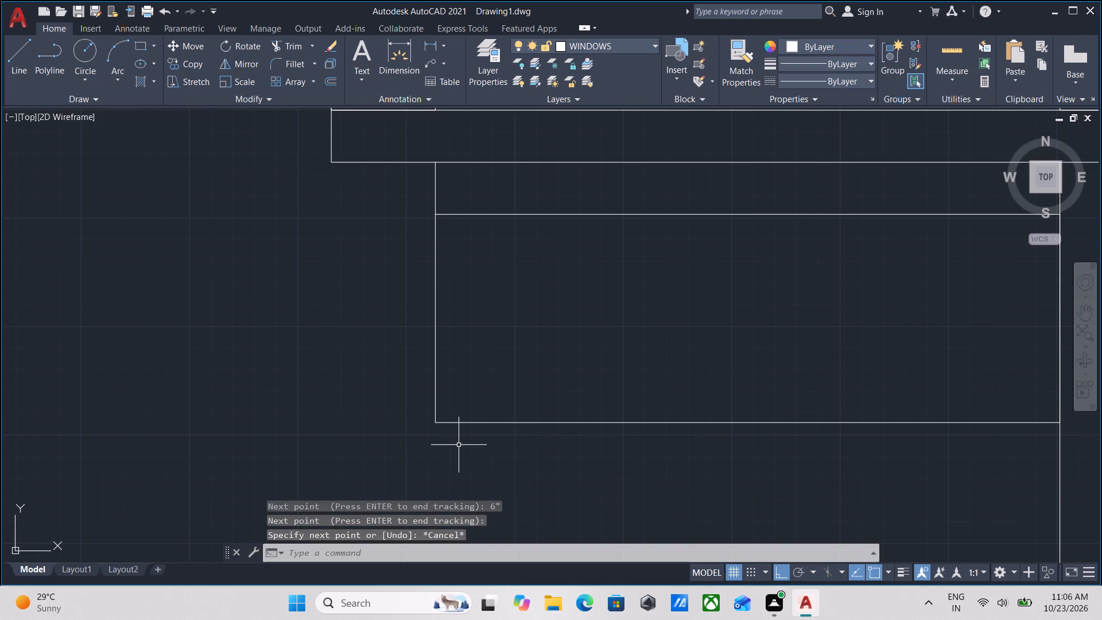
Draw a second 6' by 2' slab rectangle starting 6" south of the first slab's southwest corner, extending east and south.
text(REC)
key(Return)
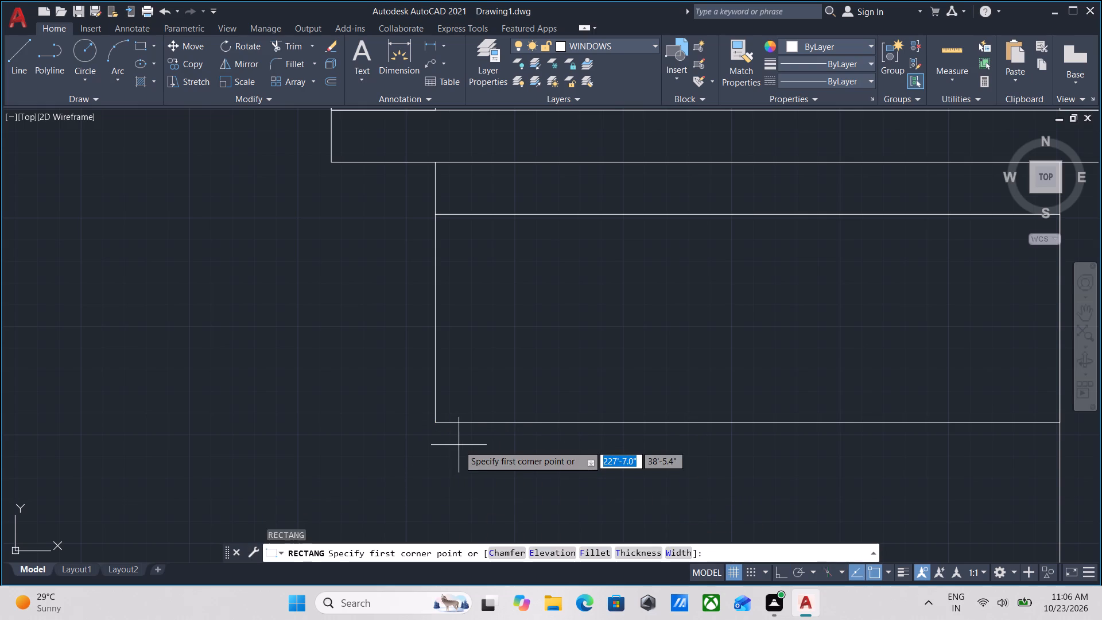
scroll(449, 442, down, 3)
middle_drag(488, 461, 477, 378)
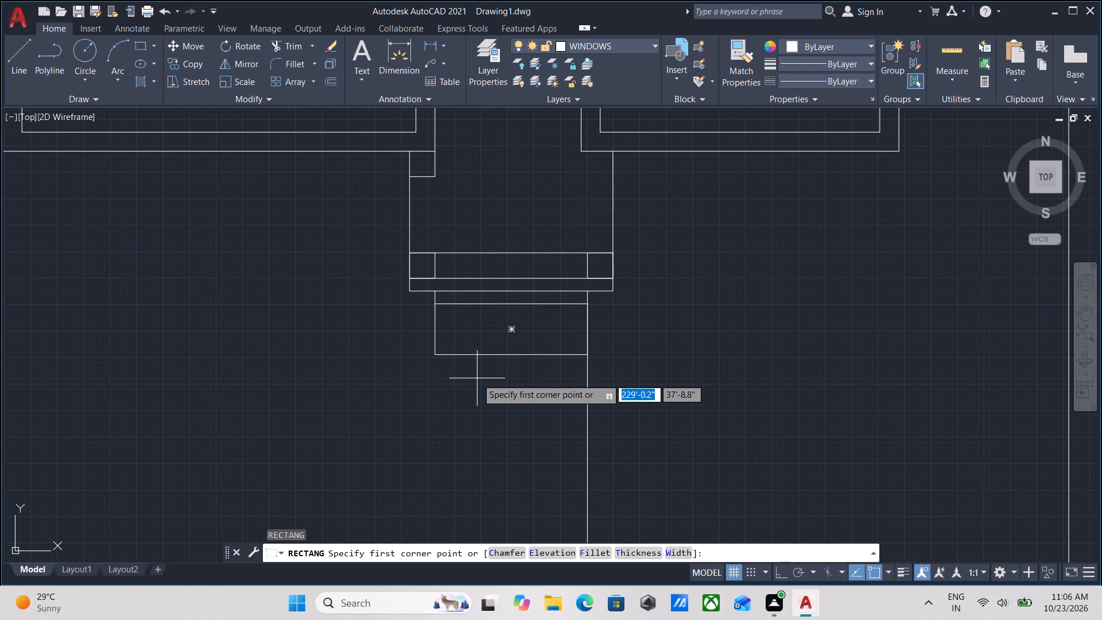
scroll(463, 374, up, 1)
scroll(405, 343, up, 2)
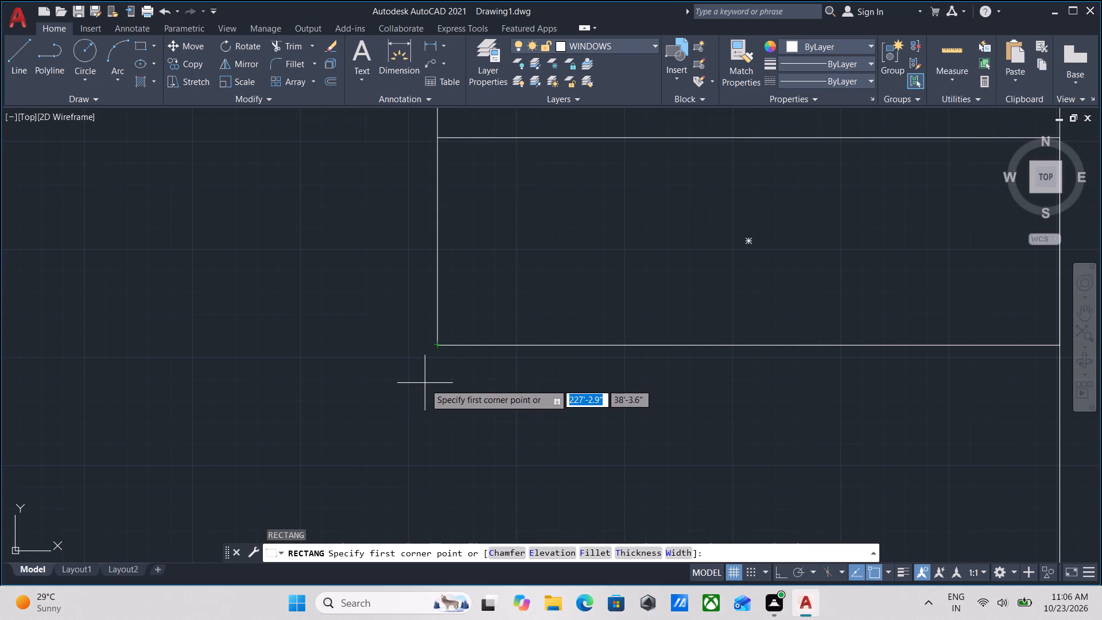
text(TK)
key(Return)
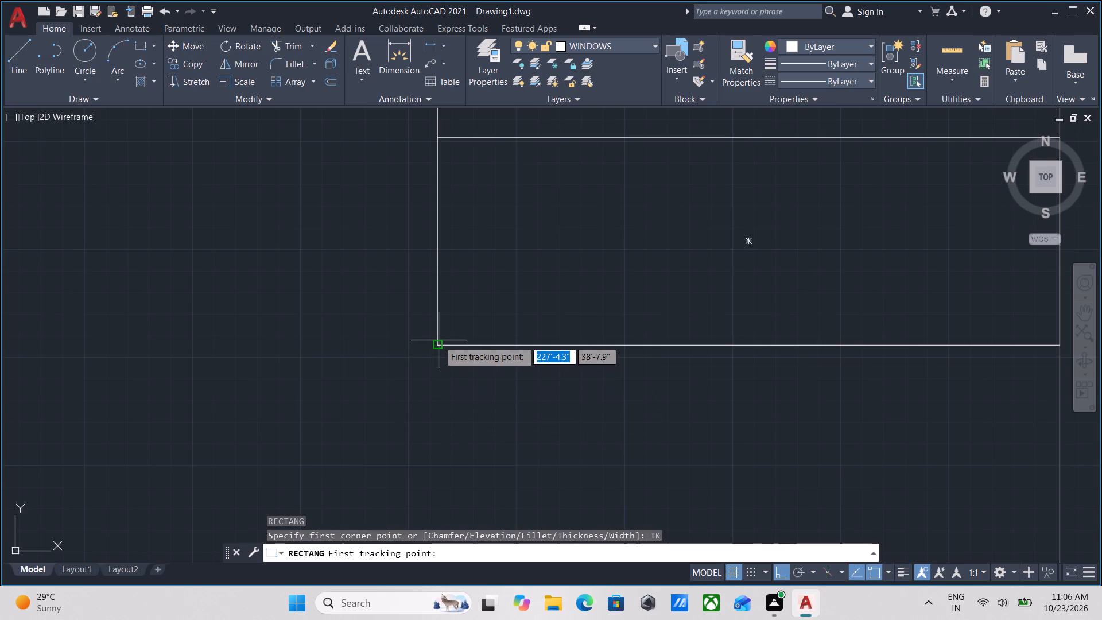
click(439, 341)
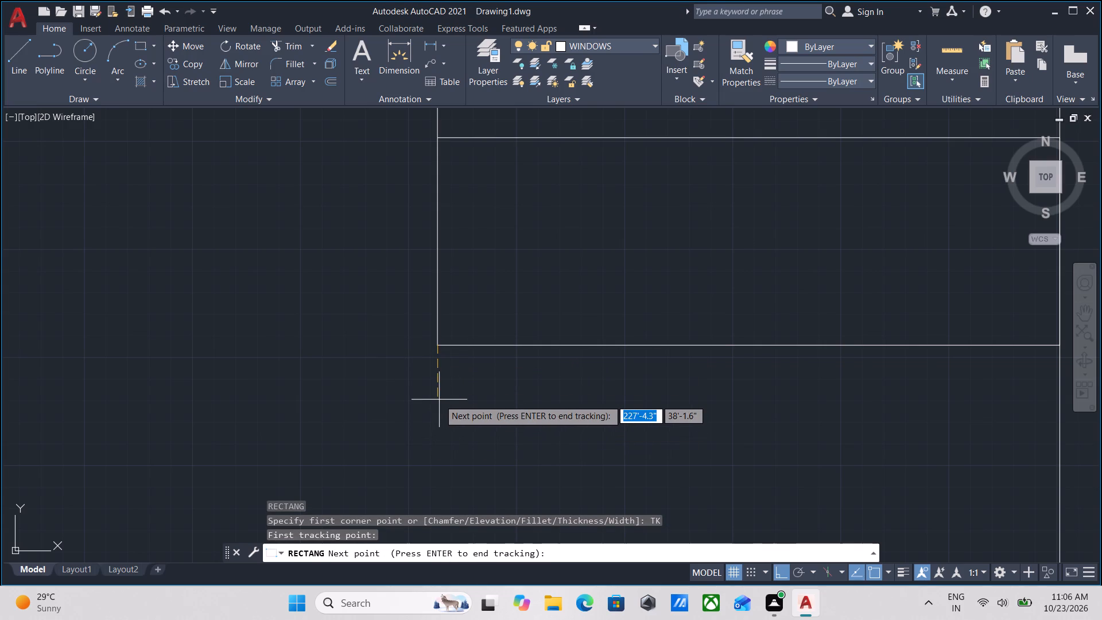
key(6)
key(shift+quotedbl)
key(Return)
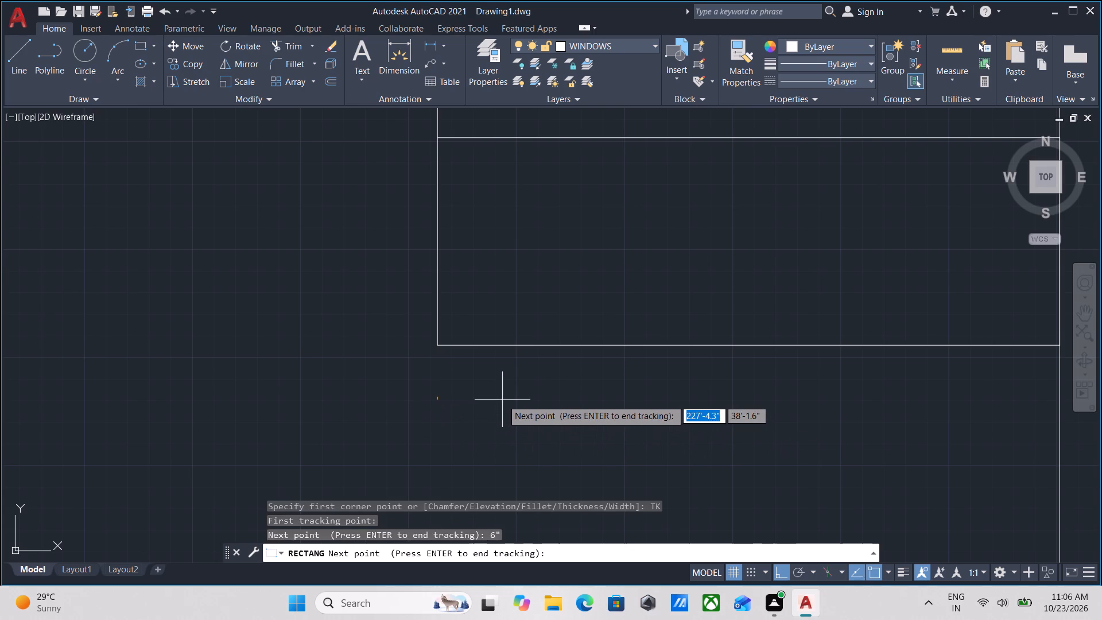
key(Return)
middle_drag(588, 487, 500, 346)
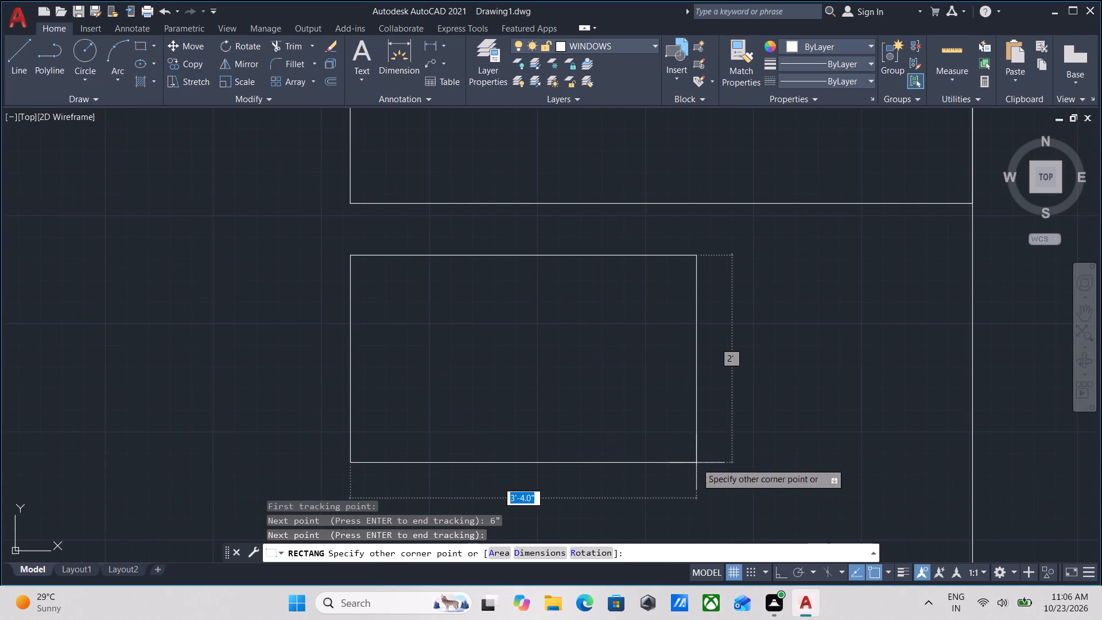
middle_drag(697, 463, 526, 344)
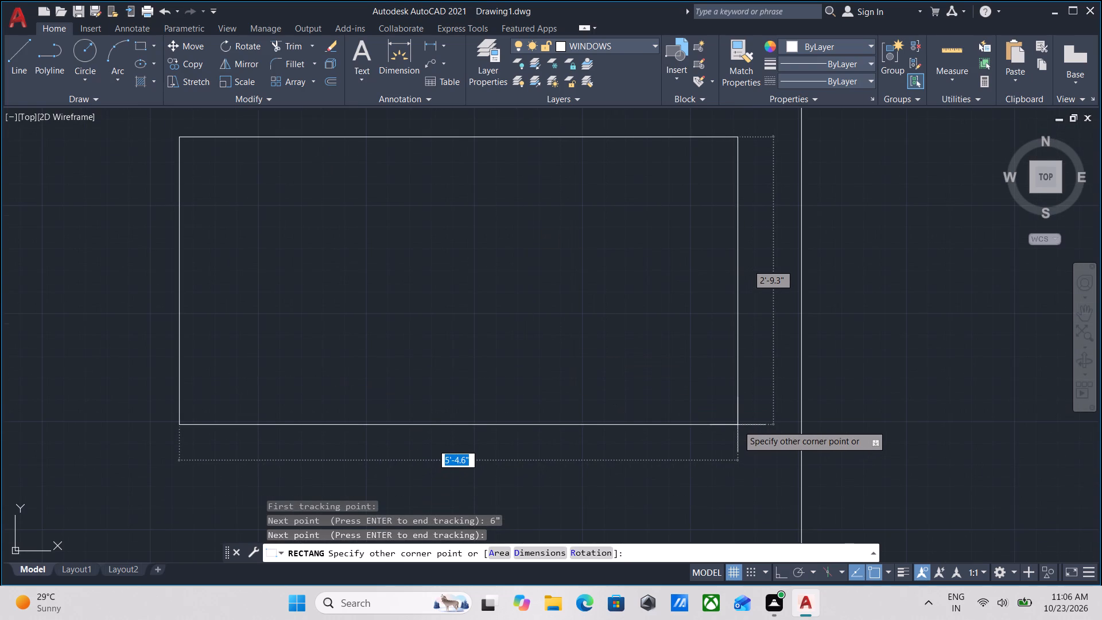
text(6')
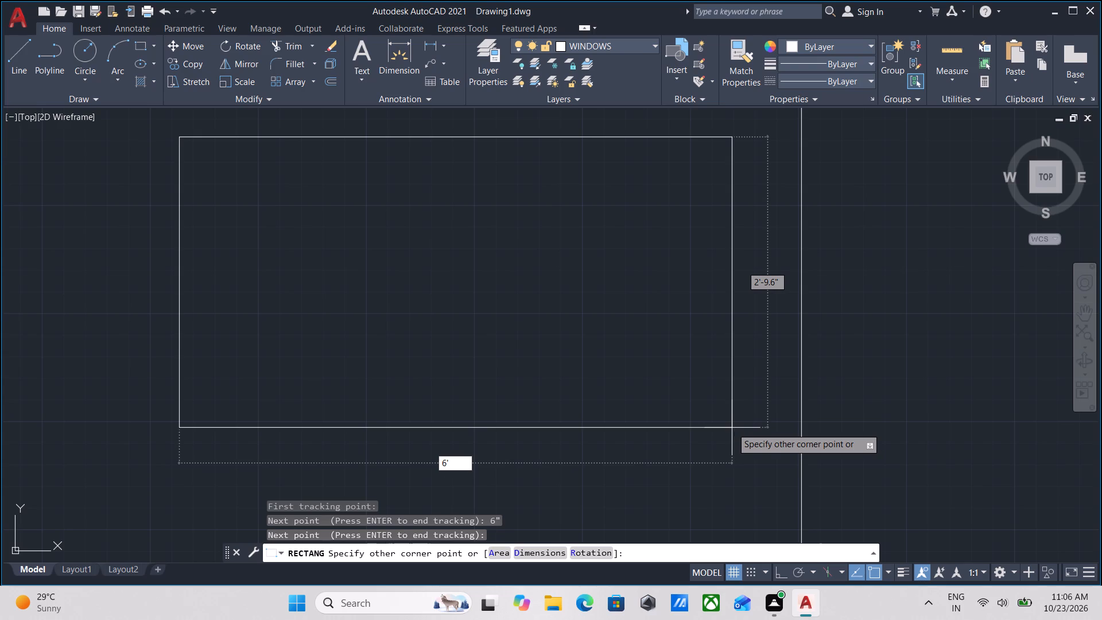
key(Tab)
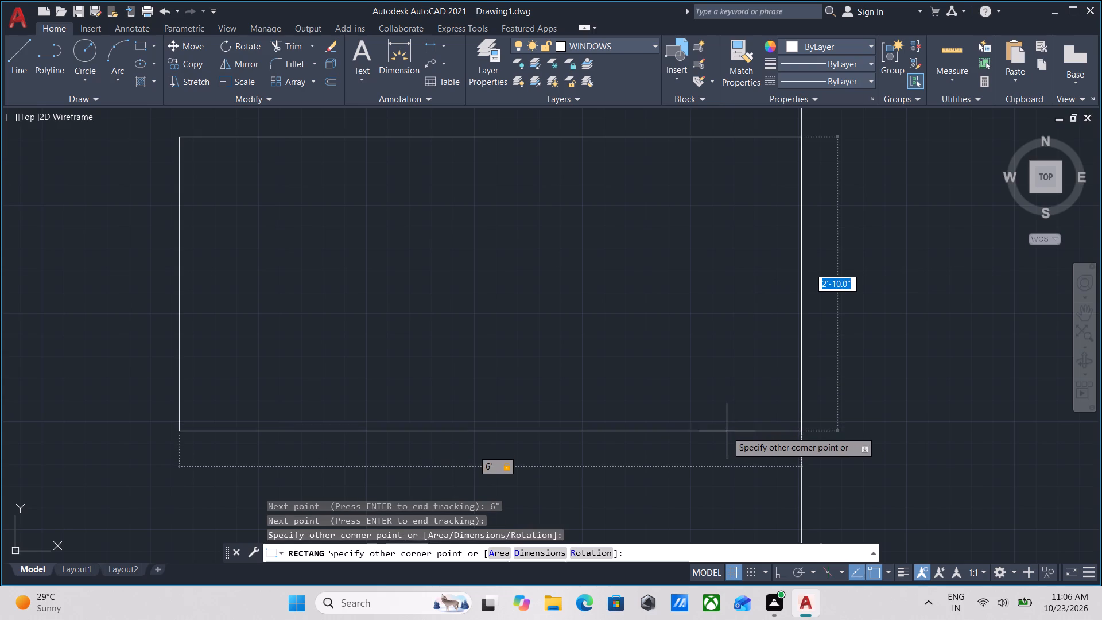
text(2')
key(Return)
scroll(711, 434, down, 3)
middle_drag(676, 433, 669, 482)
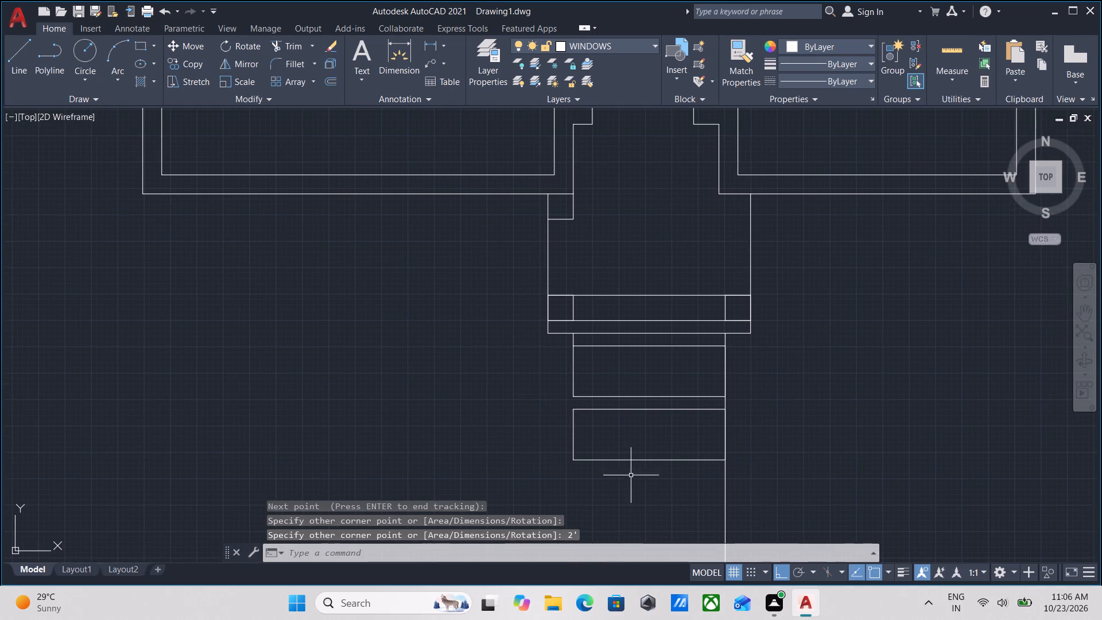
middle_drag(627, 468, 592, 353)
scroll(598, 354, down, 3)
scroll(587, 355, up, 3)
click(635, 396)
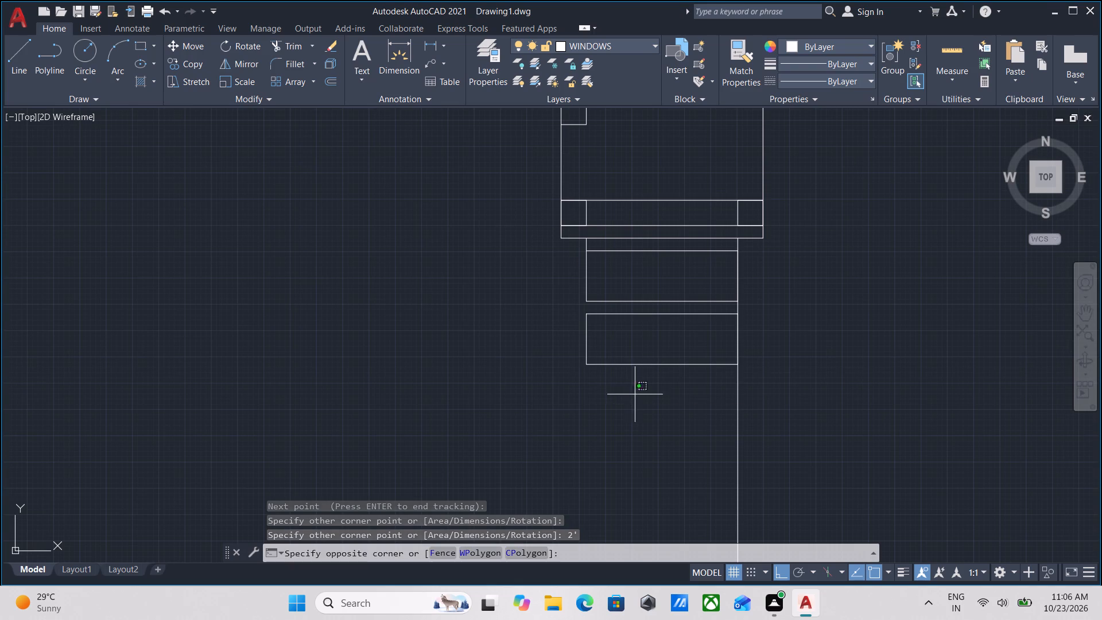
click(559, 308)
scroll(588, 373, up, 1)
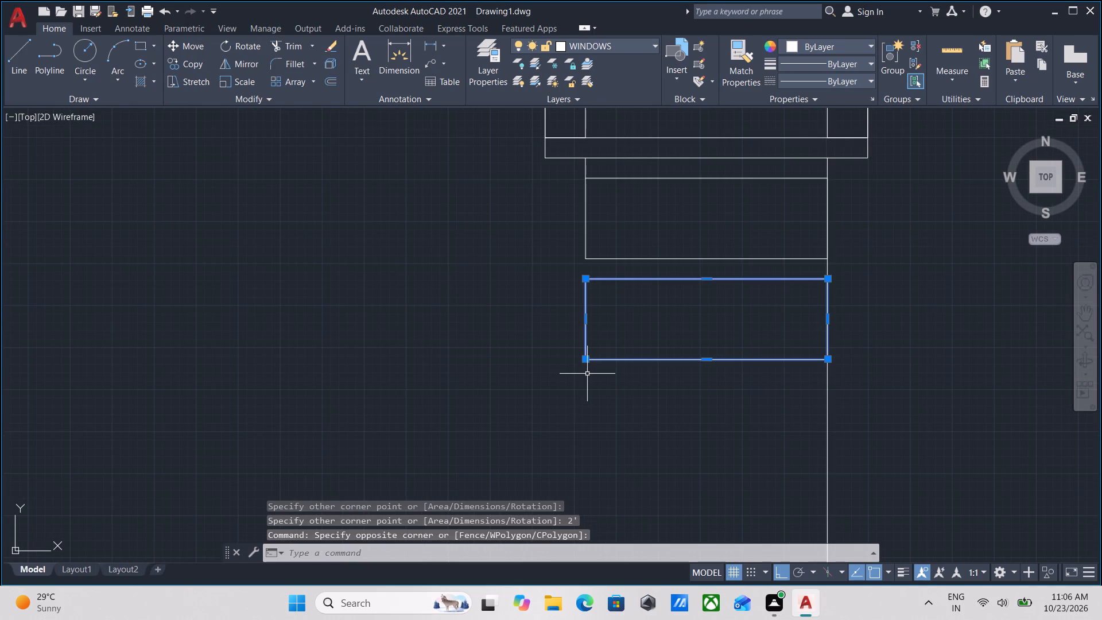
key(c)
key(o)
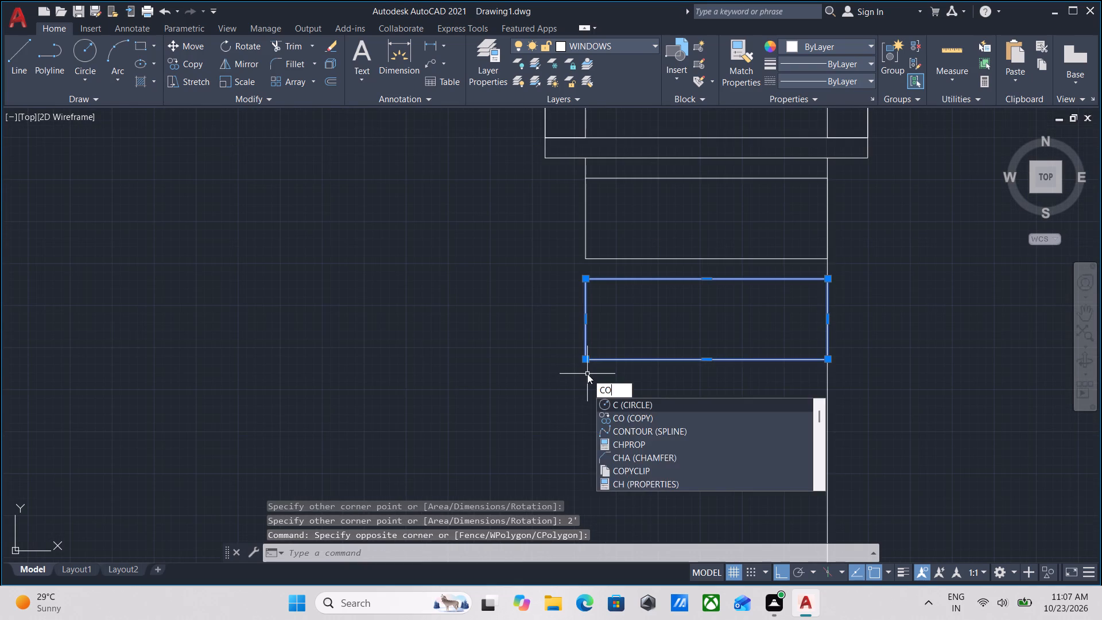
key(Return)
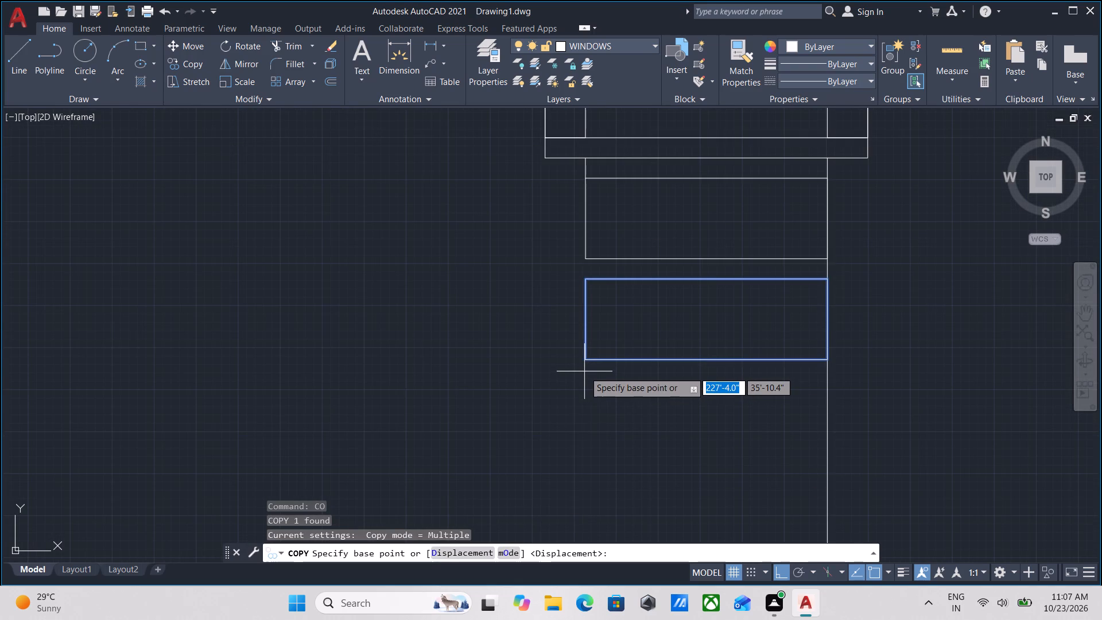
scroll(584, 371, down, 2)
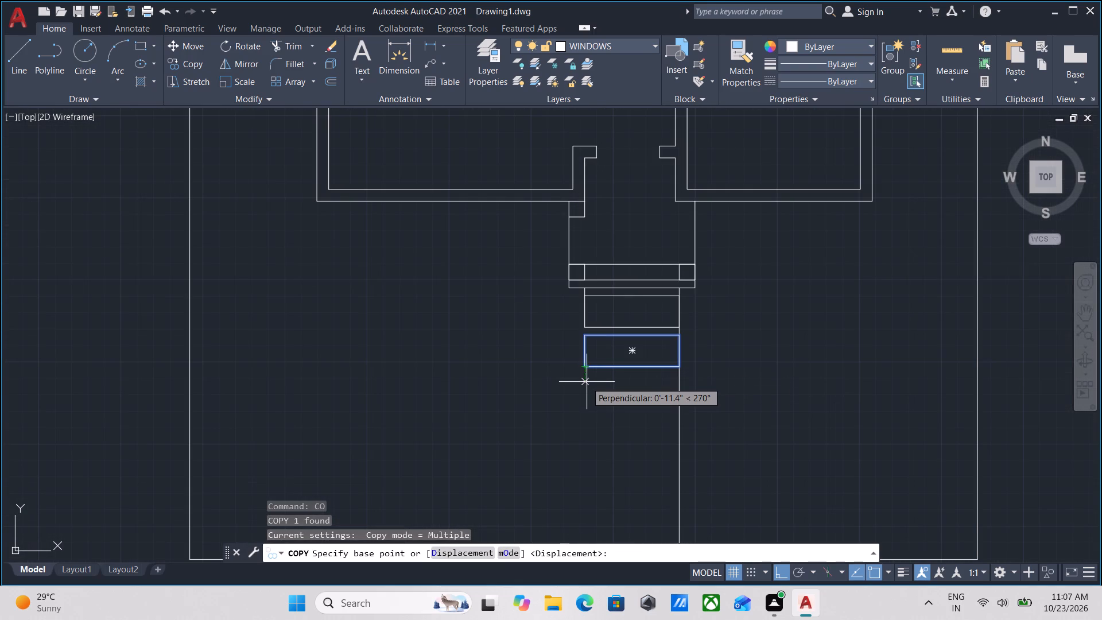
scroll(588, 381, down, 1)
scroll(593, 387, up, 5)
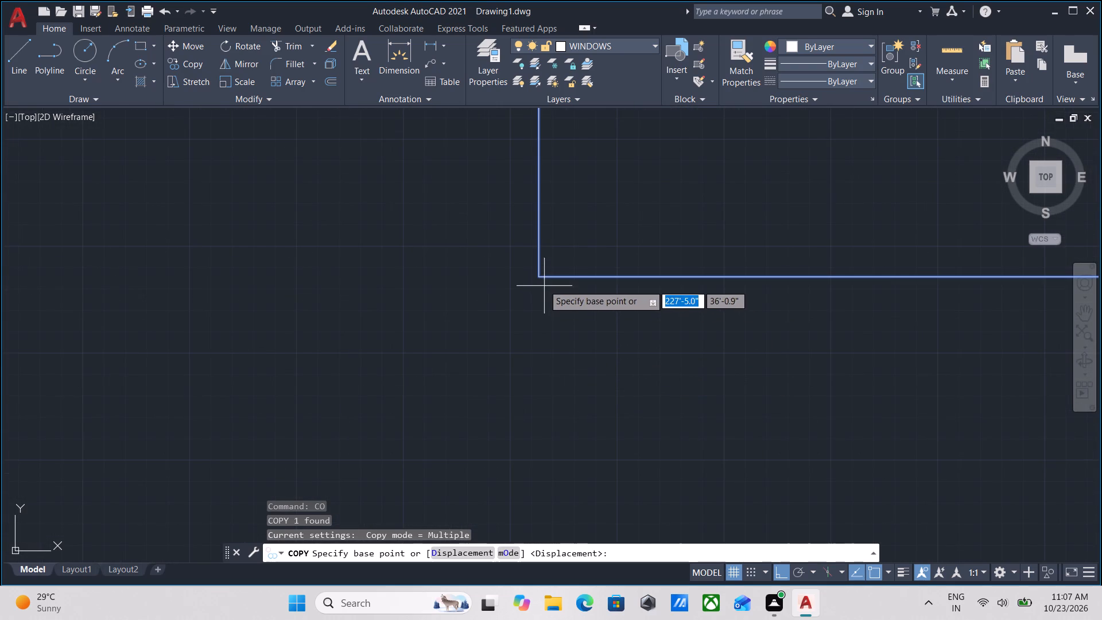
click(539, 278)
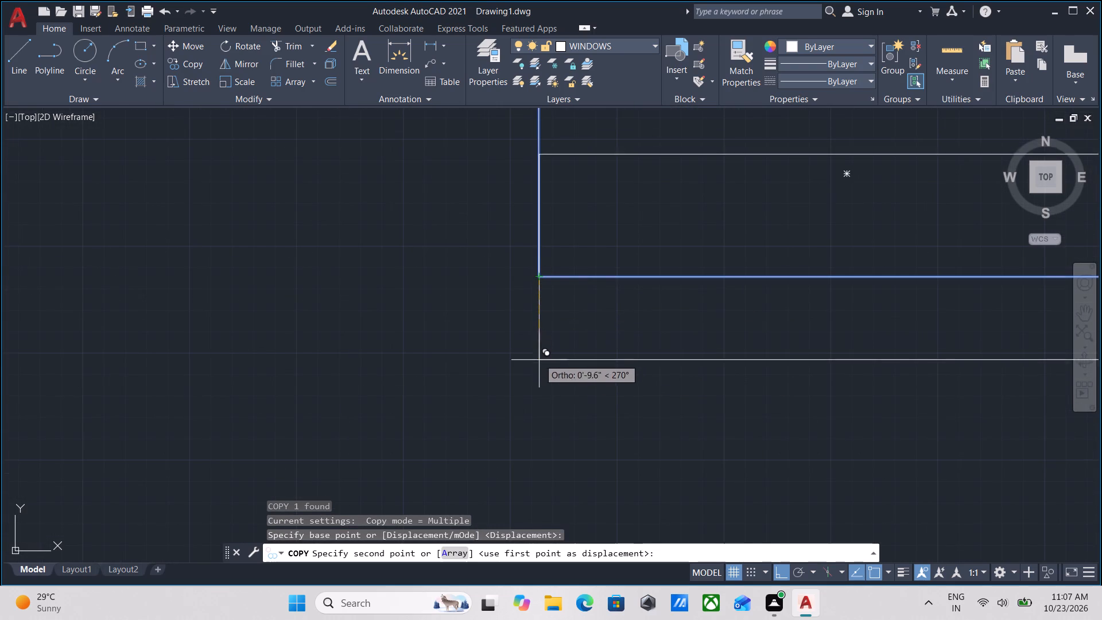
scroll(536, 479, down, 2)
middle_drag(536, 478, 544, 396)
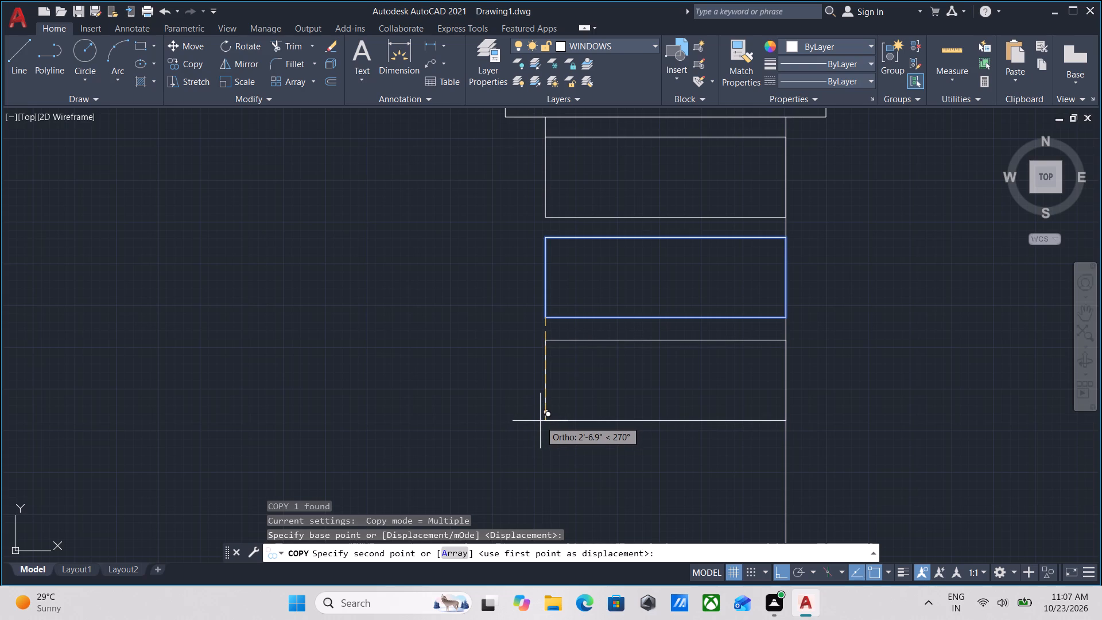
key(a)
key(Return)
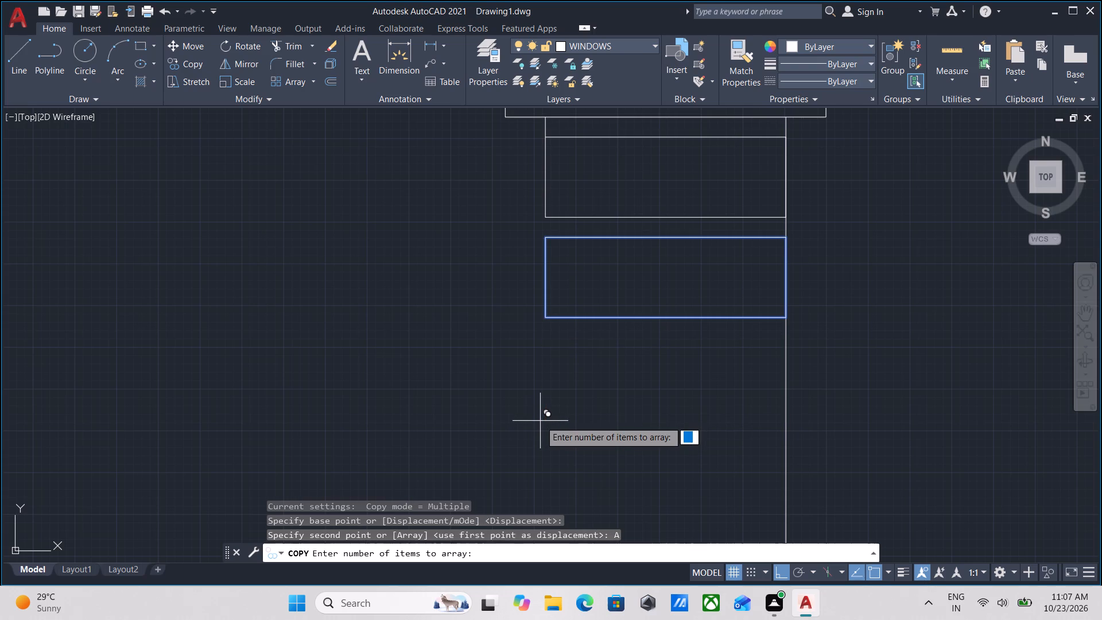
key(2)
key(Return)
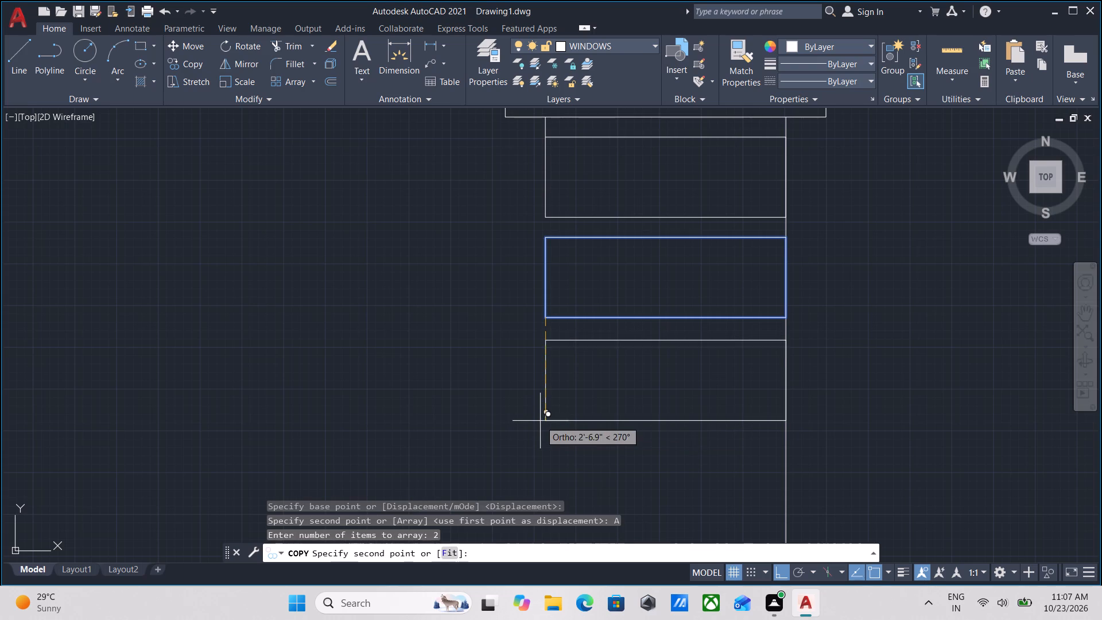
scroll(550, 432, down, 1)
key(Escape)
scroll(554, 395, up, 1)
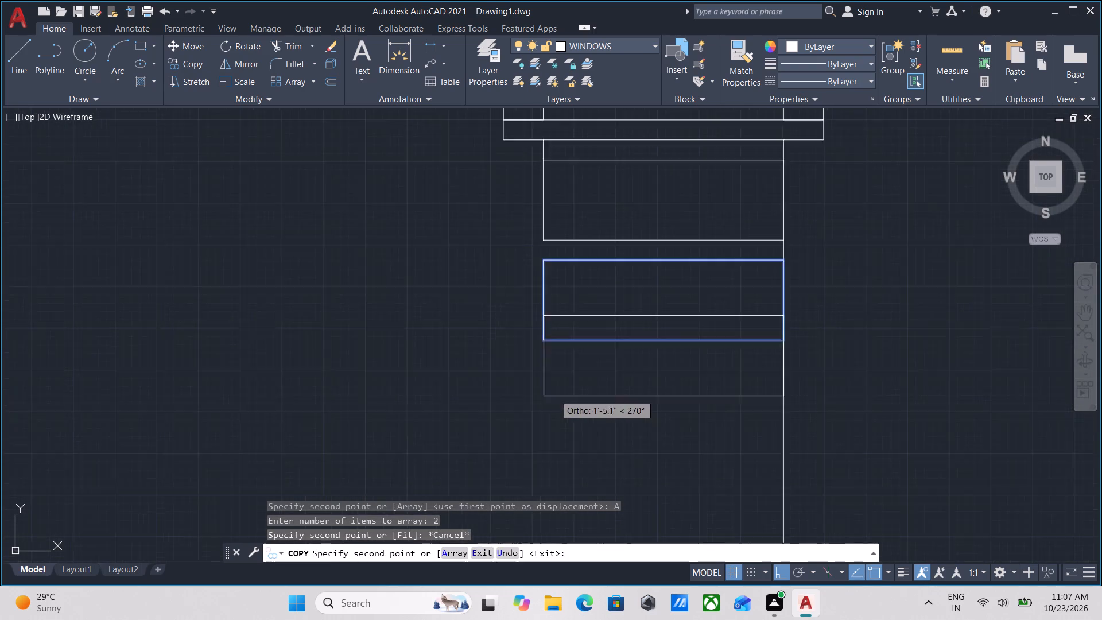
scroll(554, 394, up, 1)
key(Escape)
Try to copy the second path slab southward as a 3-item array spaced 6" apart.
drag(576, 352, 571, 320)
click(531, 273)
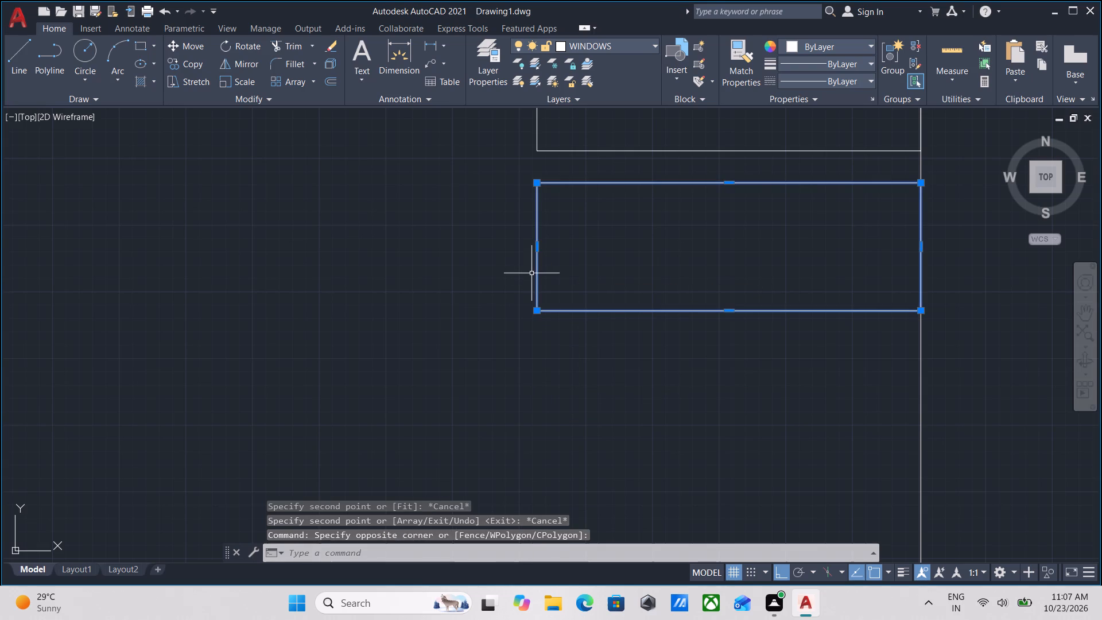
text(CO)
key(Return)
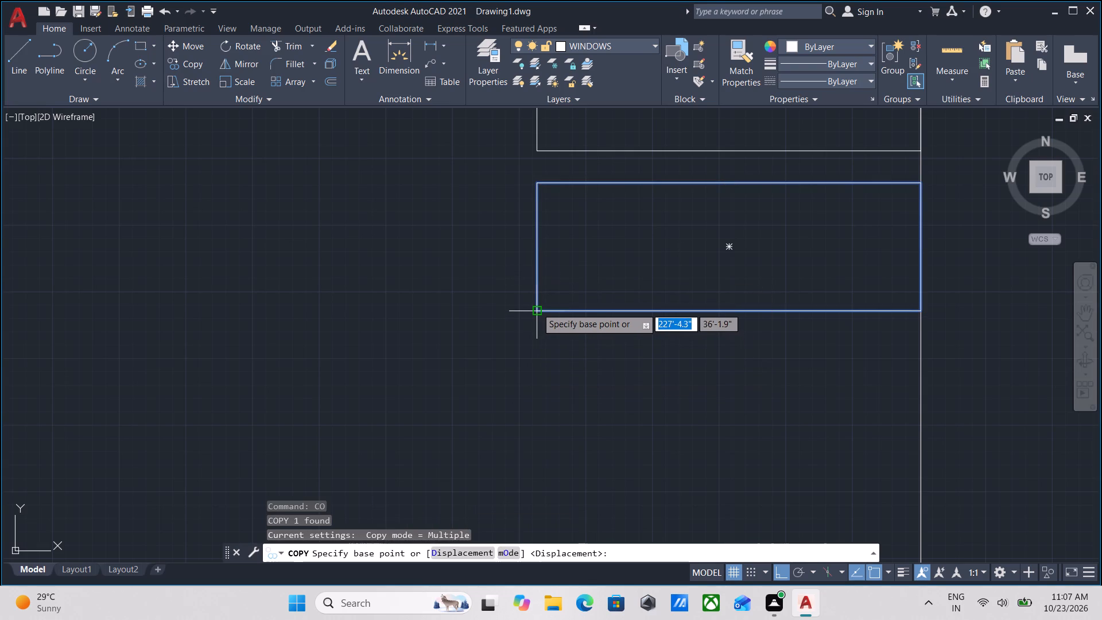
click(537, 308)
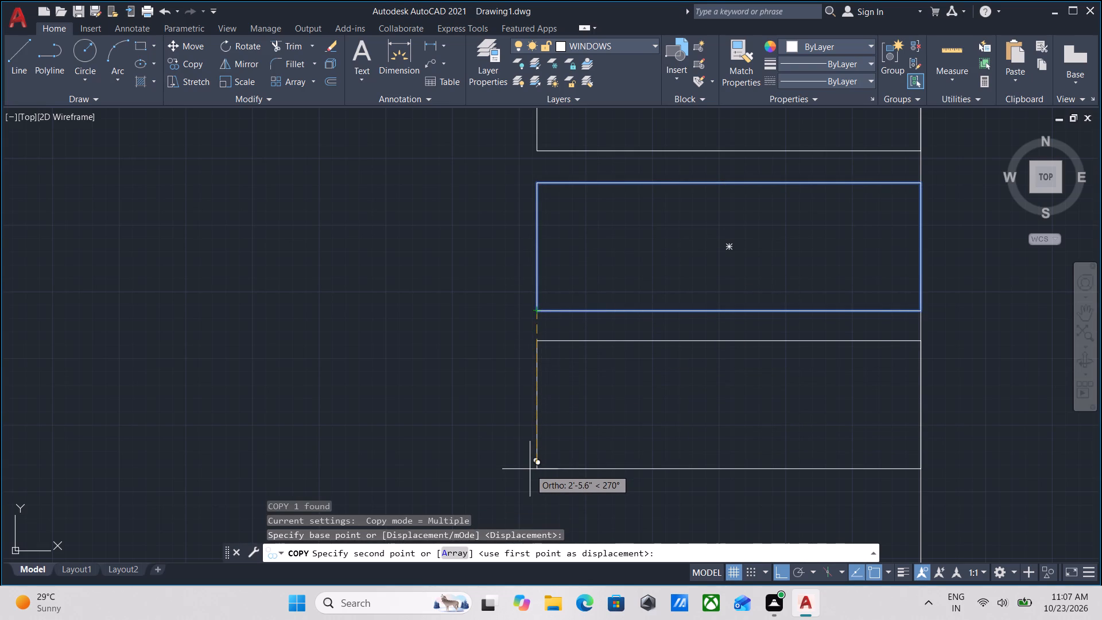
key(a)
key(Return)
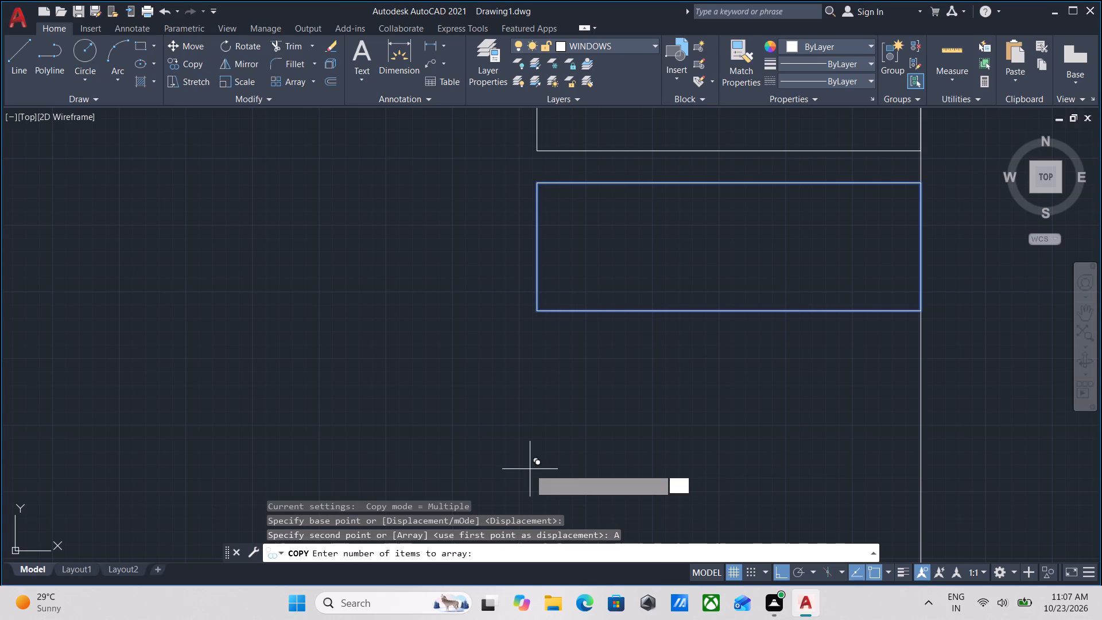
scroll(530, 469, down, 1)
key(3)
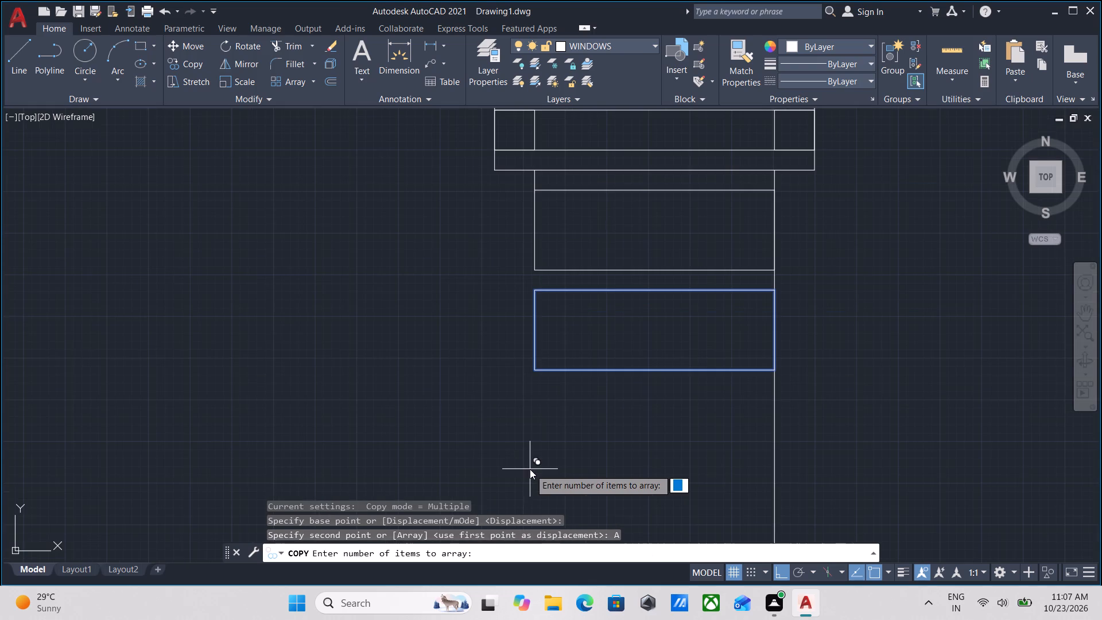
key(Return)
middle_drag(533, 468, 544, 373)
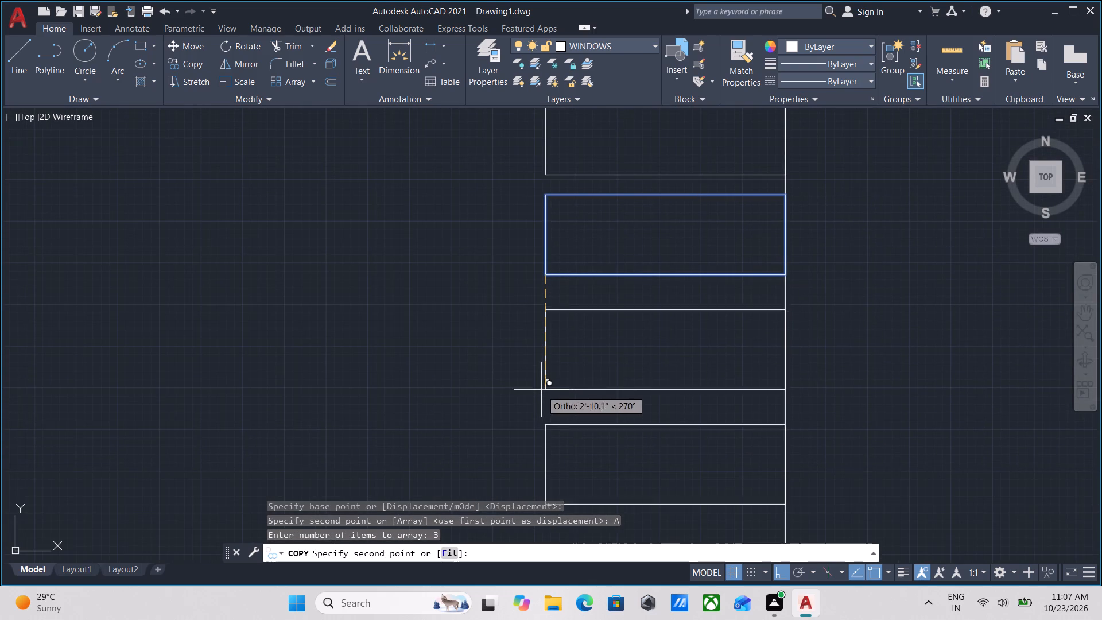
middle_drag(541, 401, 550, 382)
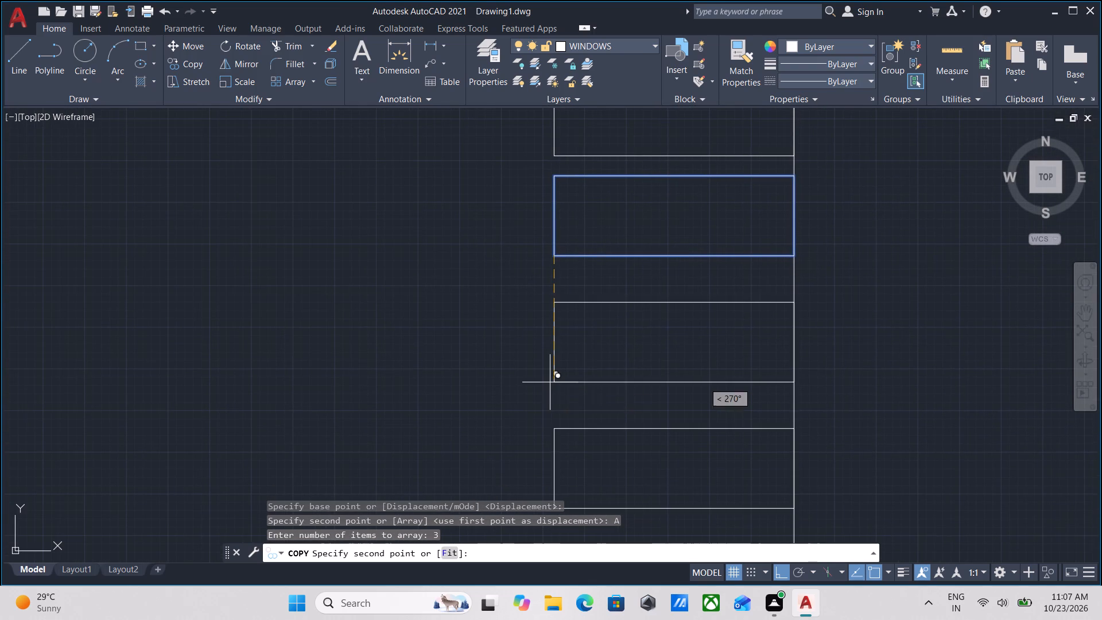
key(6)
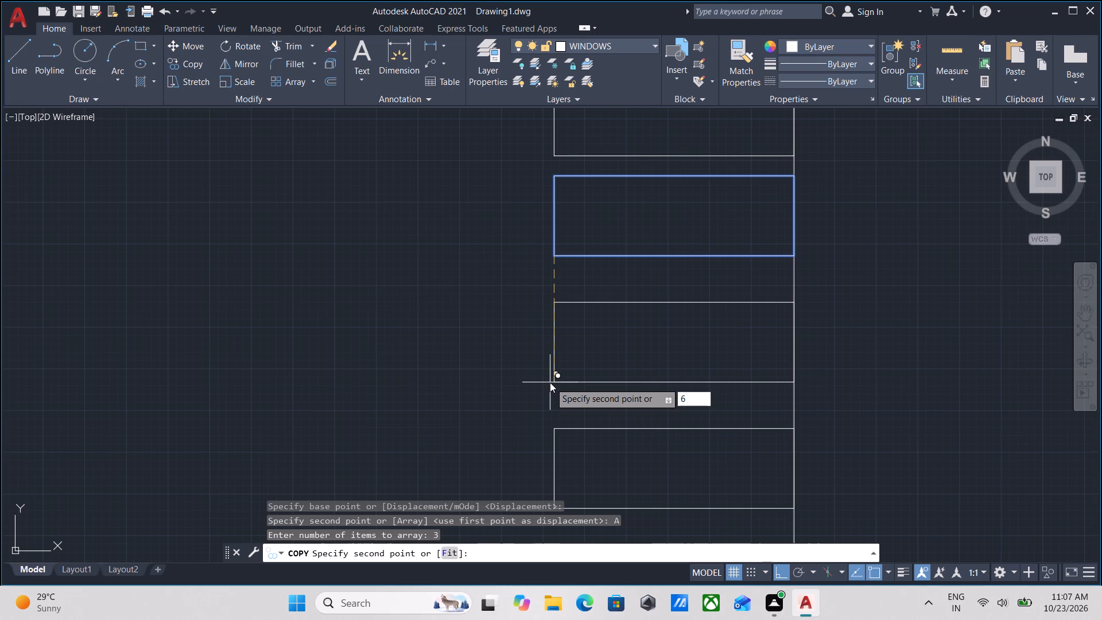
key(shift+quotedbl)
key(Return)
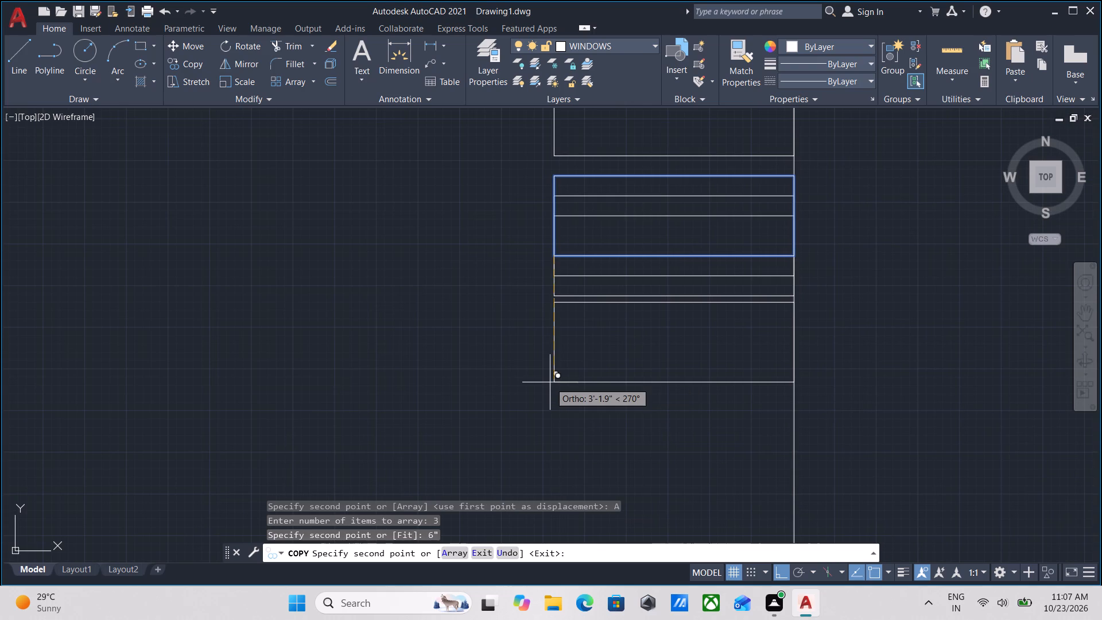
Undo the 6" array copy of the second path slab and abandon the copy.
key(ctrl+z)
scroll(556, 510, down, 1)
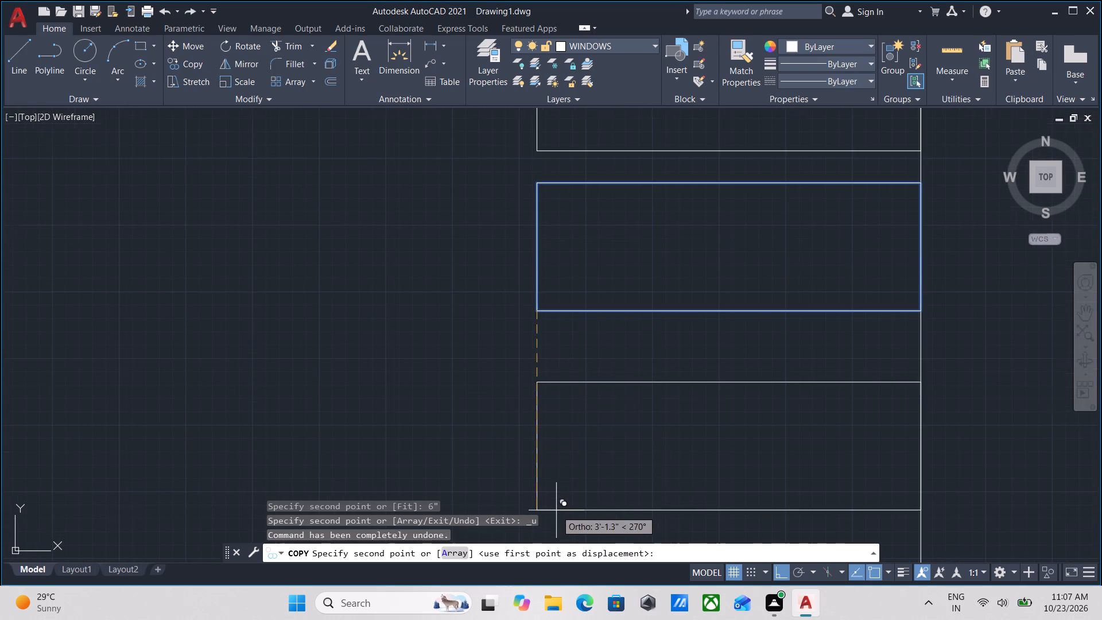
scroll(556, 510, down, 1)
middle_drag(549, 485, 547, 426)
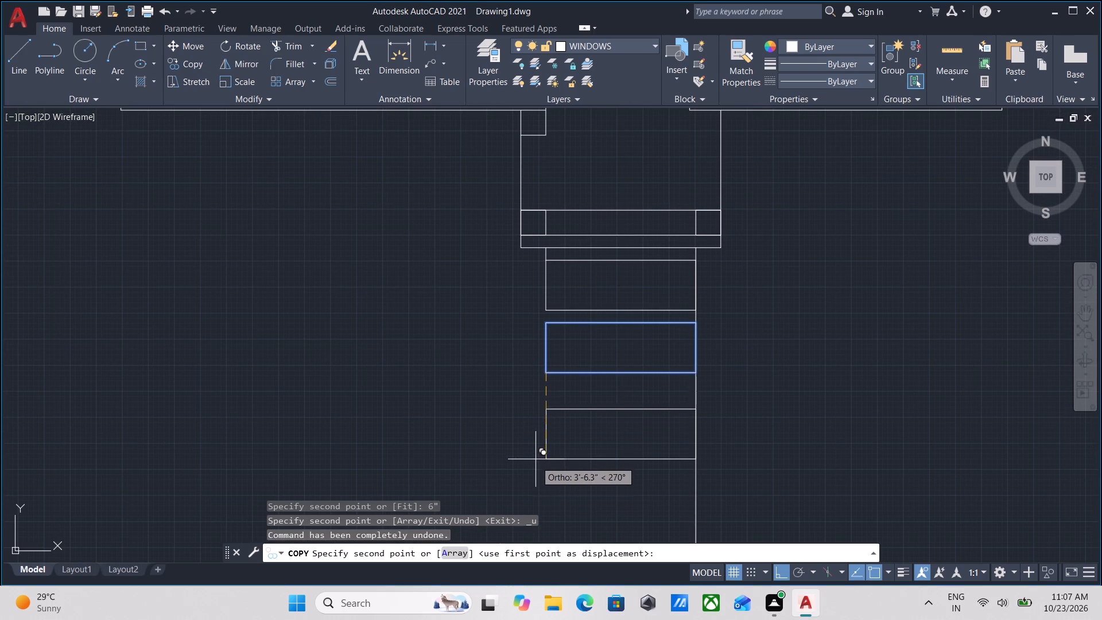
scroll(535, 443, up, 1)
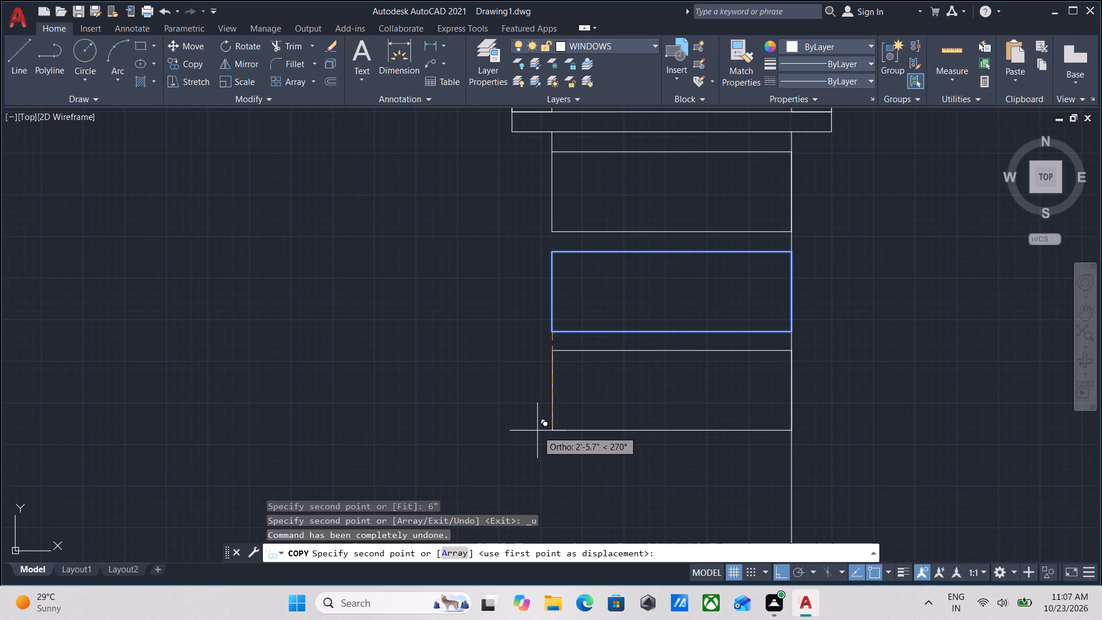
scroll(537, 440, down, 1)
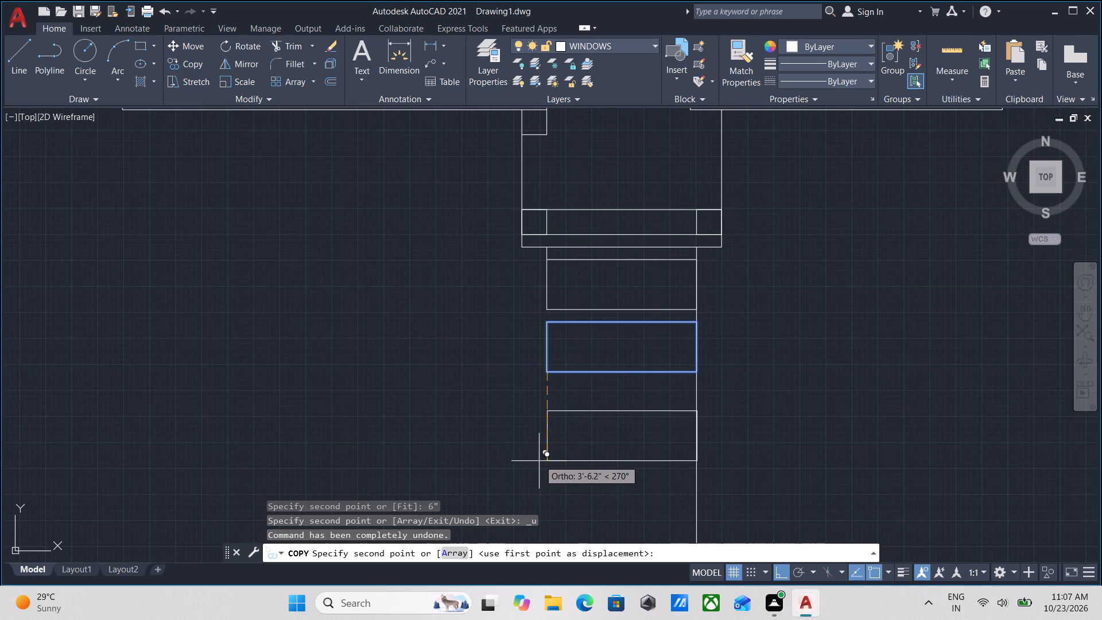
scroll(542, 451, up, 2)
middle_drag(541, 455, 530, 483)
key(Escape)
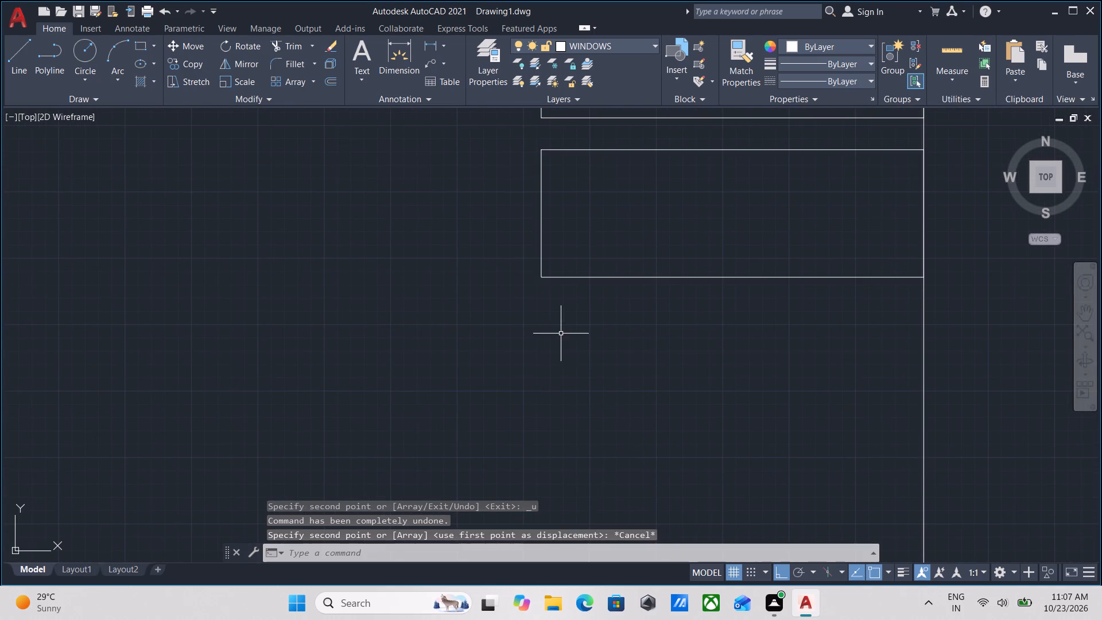
Copy the second path slab 2'6" south from its northwest corner to make the third slab.
middle_drag(561, 334, 542, 409)
click(572, 390)
click(537, 341)
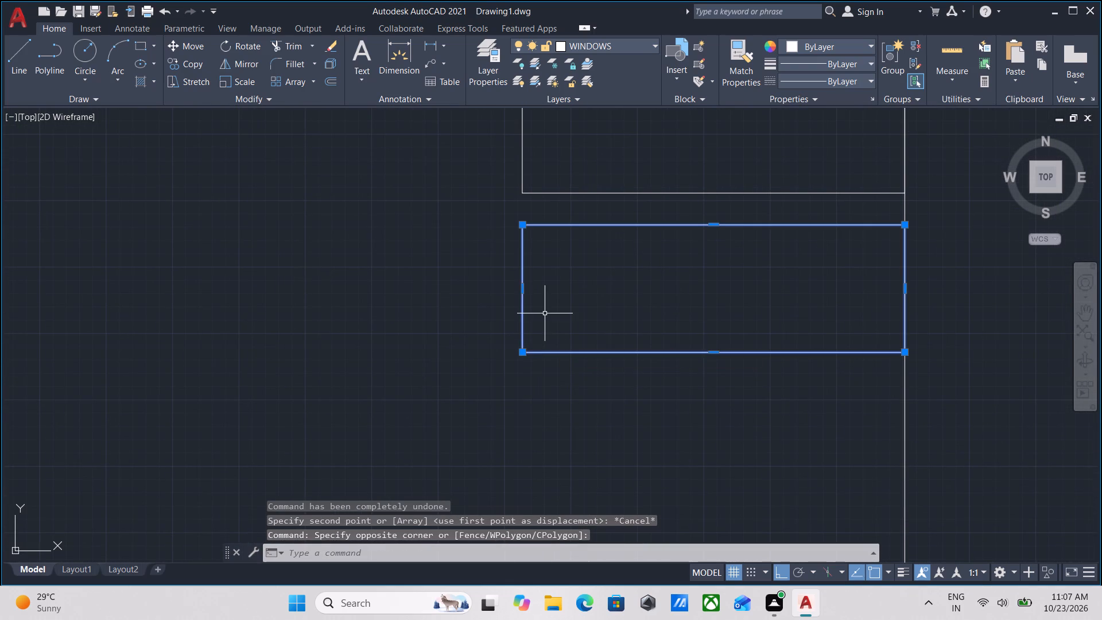
middle_drag(545, 331, 544, 354)
text(CO)
key(Return)
click(522, 248)
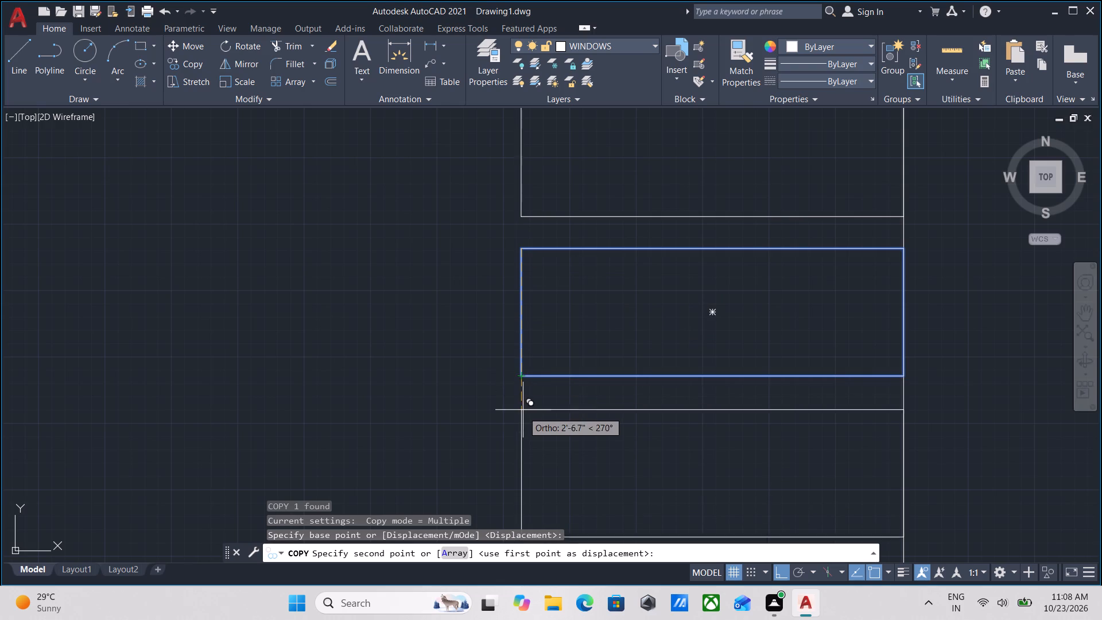
middle_drag(523, 424, 536, 369)
scroll(527, 397, down, 1)
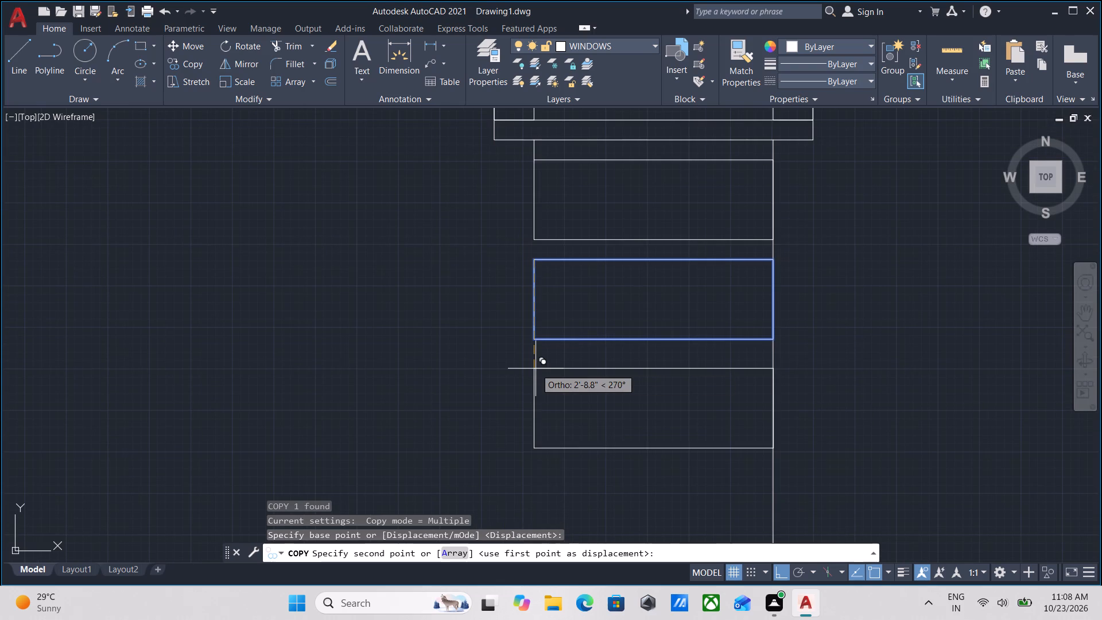
text(2')
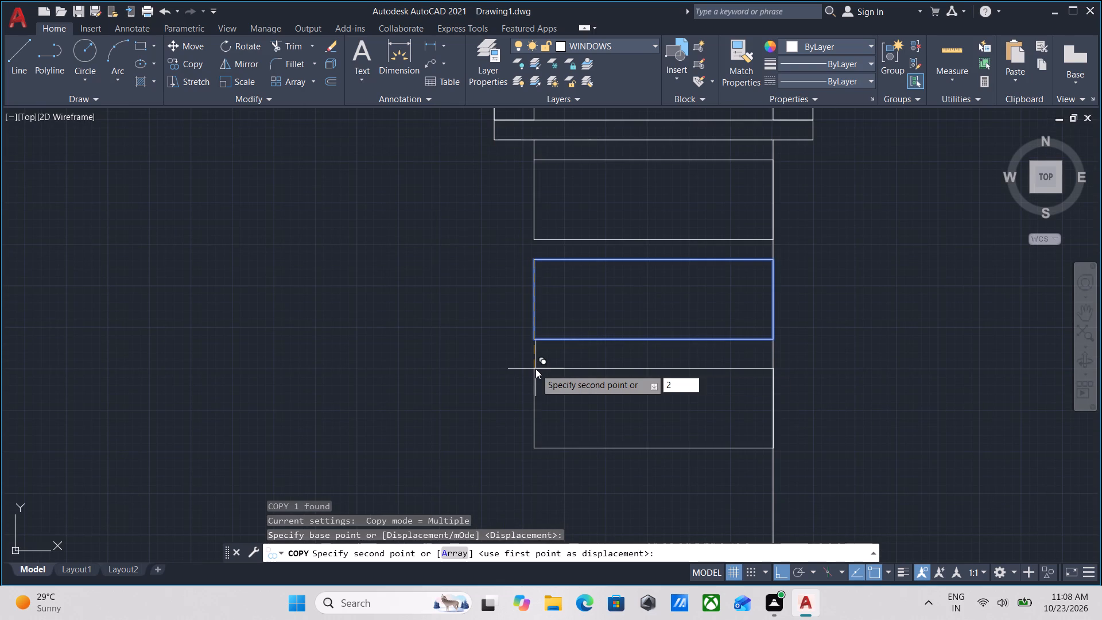
key(6)
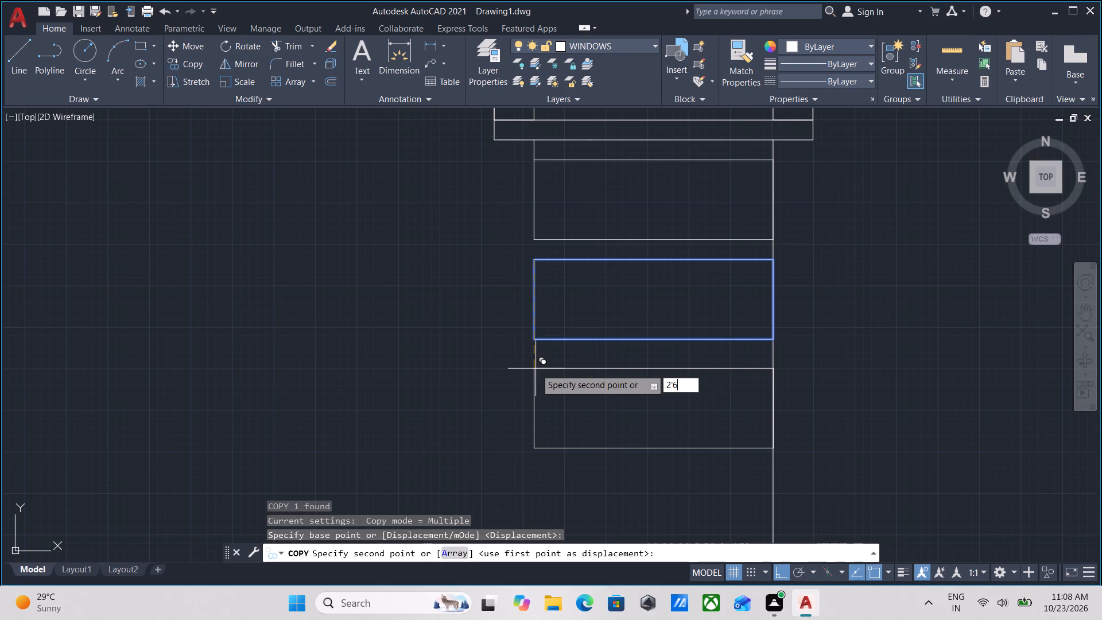
key(Return)
scroll(546, 471, down, 1)
middle_drag(542, 458, 544, 398)
scroll(544, 398, up, 2)
key(Escape)
Copy the third path slab 2'6" south from its northwest corner to make the fourth slab.
drag(566, 406, 557, 389)
click(531, 358)
scroll(531, 358, down, 3)
middle_drag(540, 369, 565, 382)
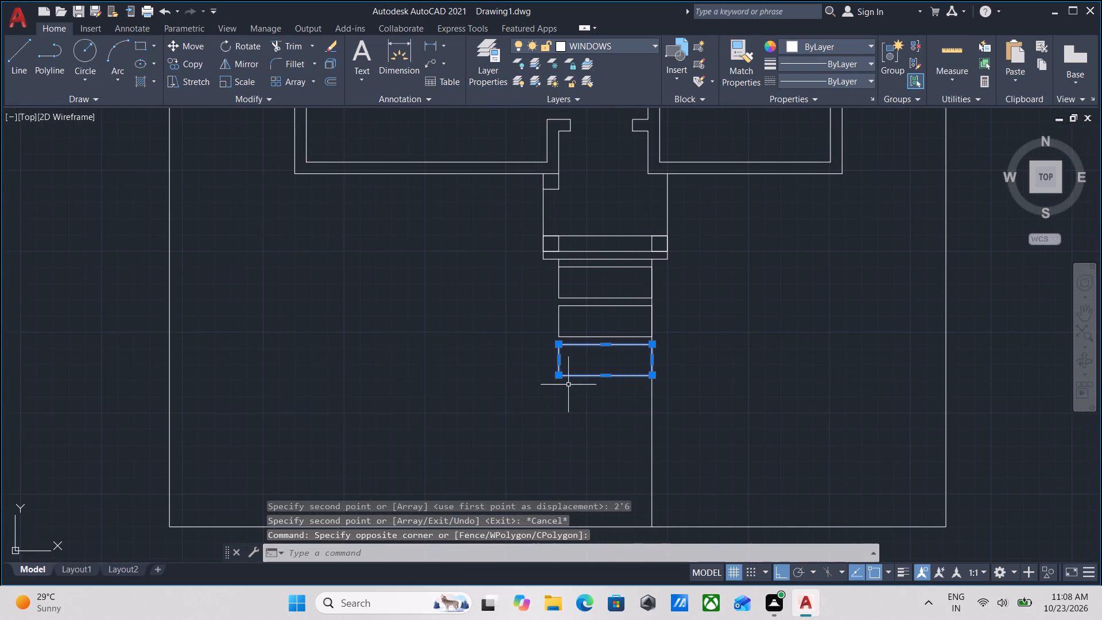
middle_drag(611, 412, 612, 394)
scroll(583, 383, up, 1)
text(CO)
key(Return)
scroll(556, 299, up, 3)
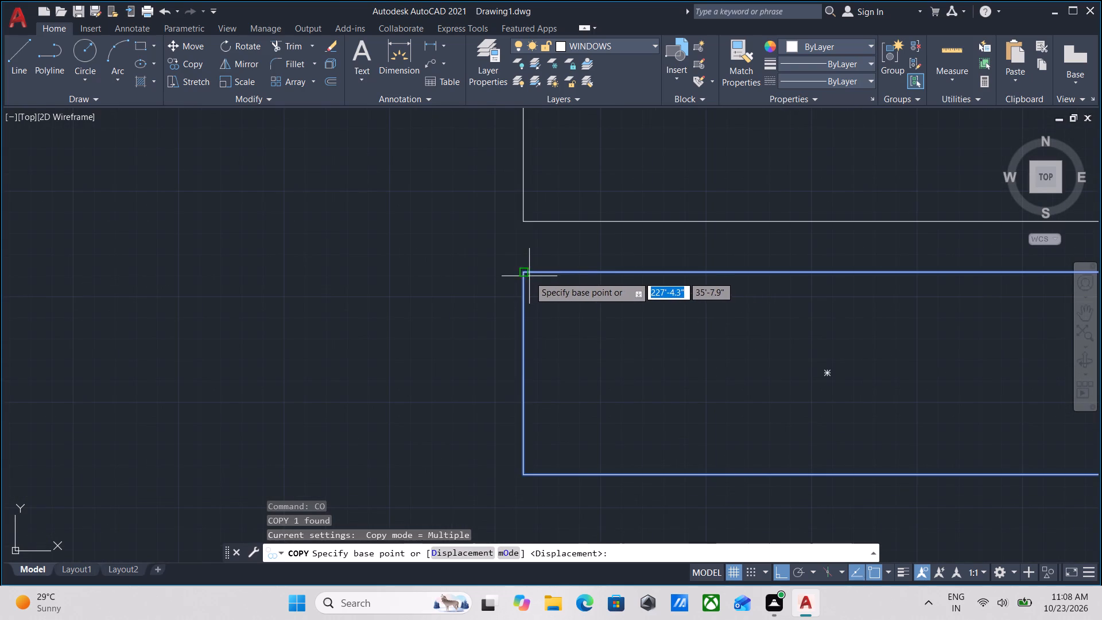
click(525, 272)
scroll(530, 423, down, 1)
middle_drag(530, 423, 520, 346)
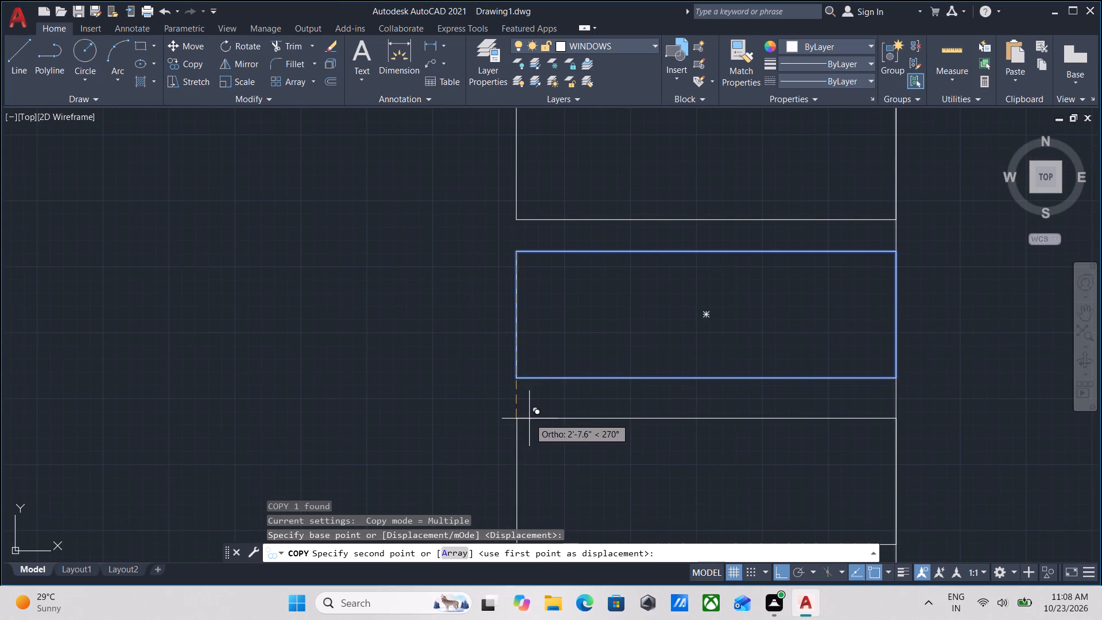
scroll(523, 399, up, 1)
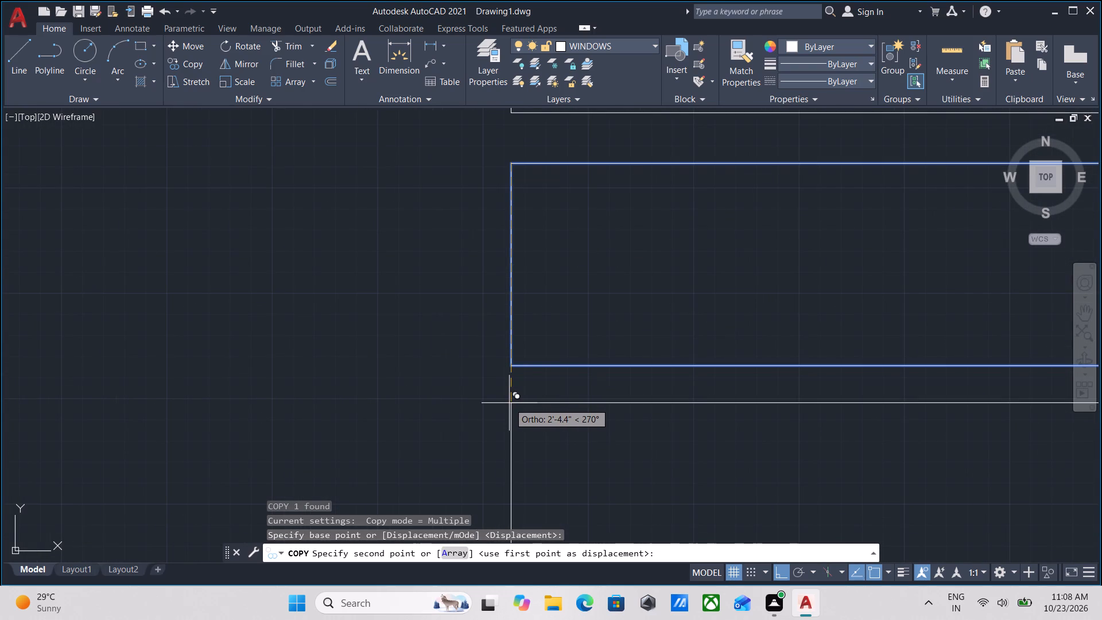
key(2)
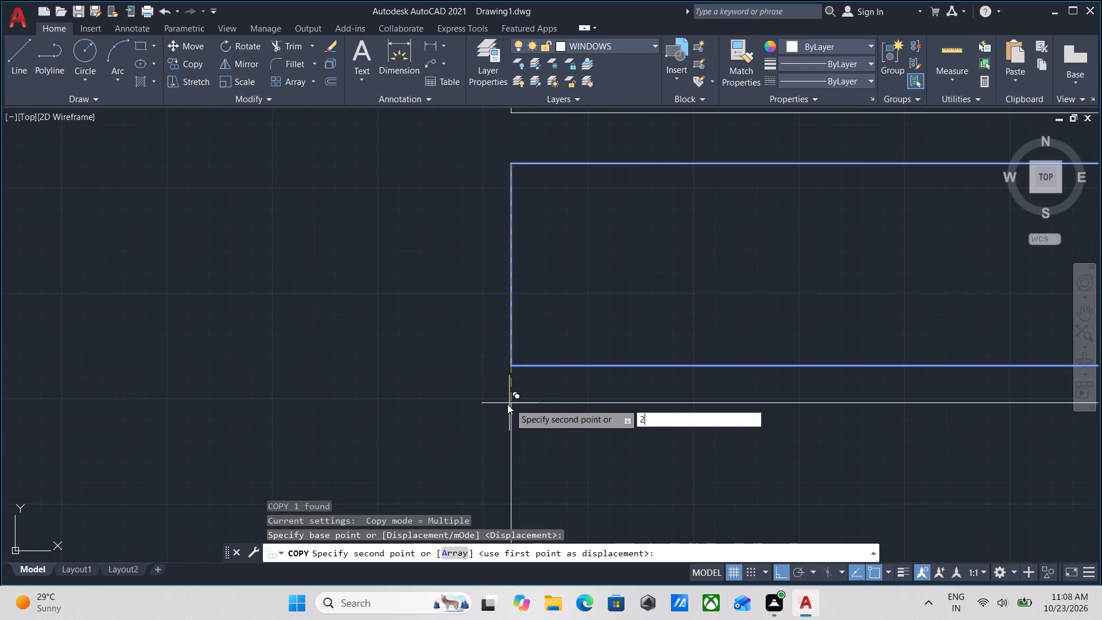
key(apostrophe)
key(6)
key(Return)
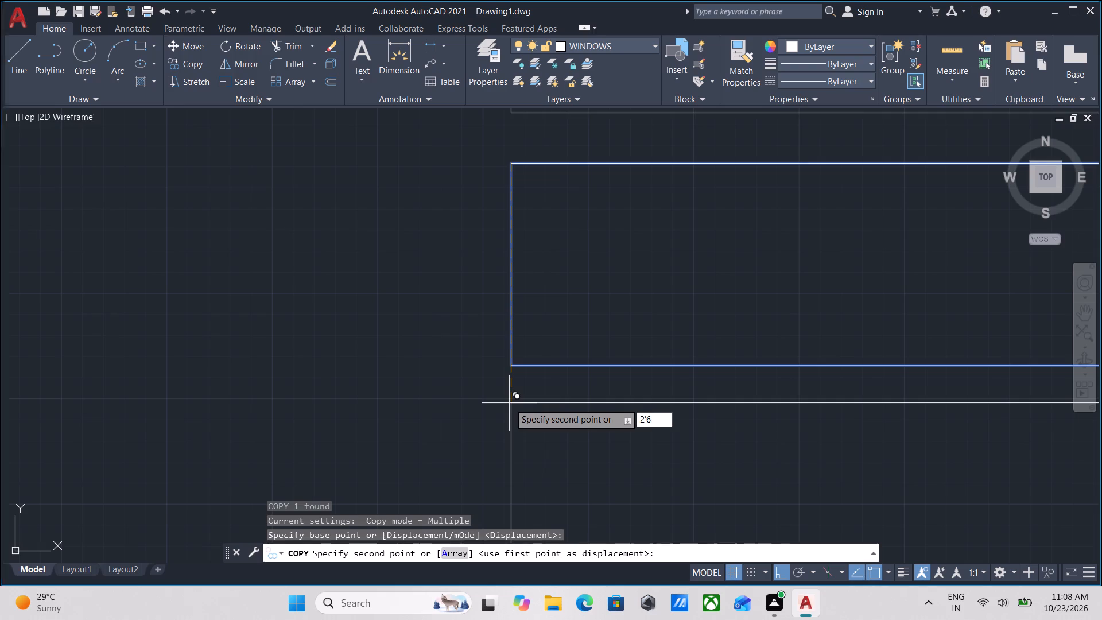
scroll(509, 403, down, 2)
middle_drag(509, 403, 507, 350)
key(Escape)
Draw a 6' by 4' rectangular slab northwest from the foot of the path's east guide line on the south plot boundary.
scroll(526, 408, down, 2)
middle_drag(526, 408, 511, 348)
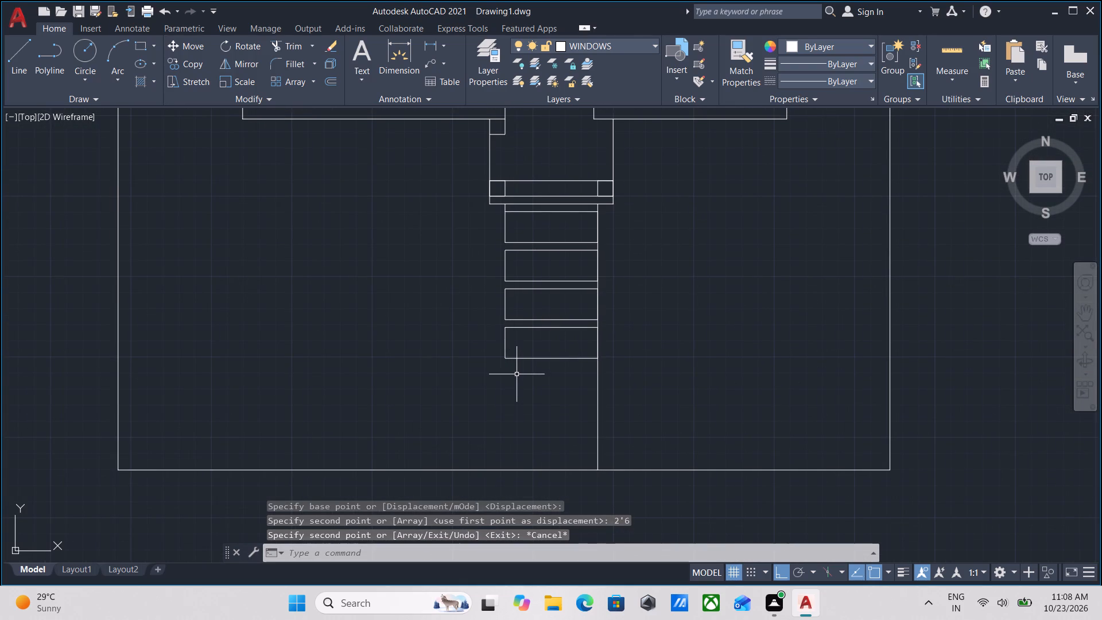
middle_drag(537, 400, 565, 344)
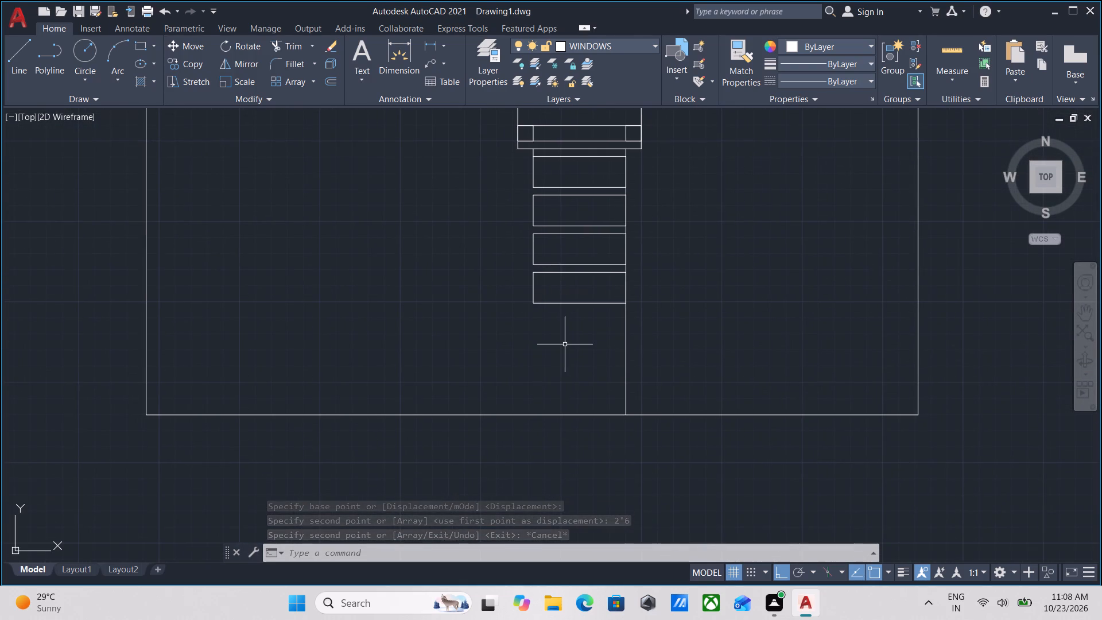
scroll(639, 439, up, 1)
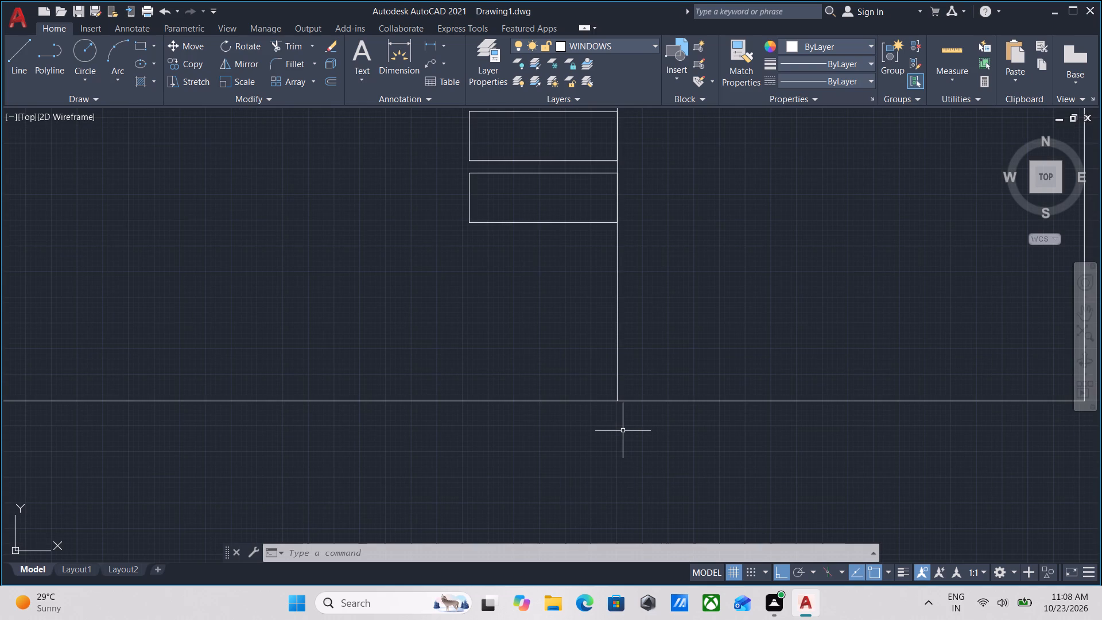
scroll(528, 324, up, 1)
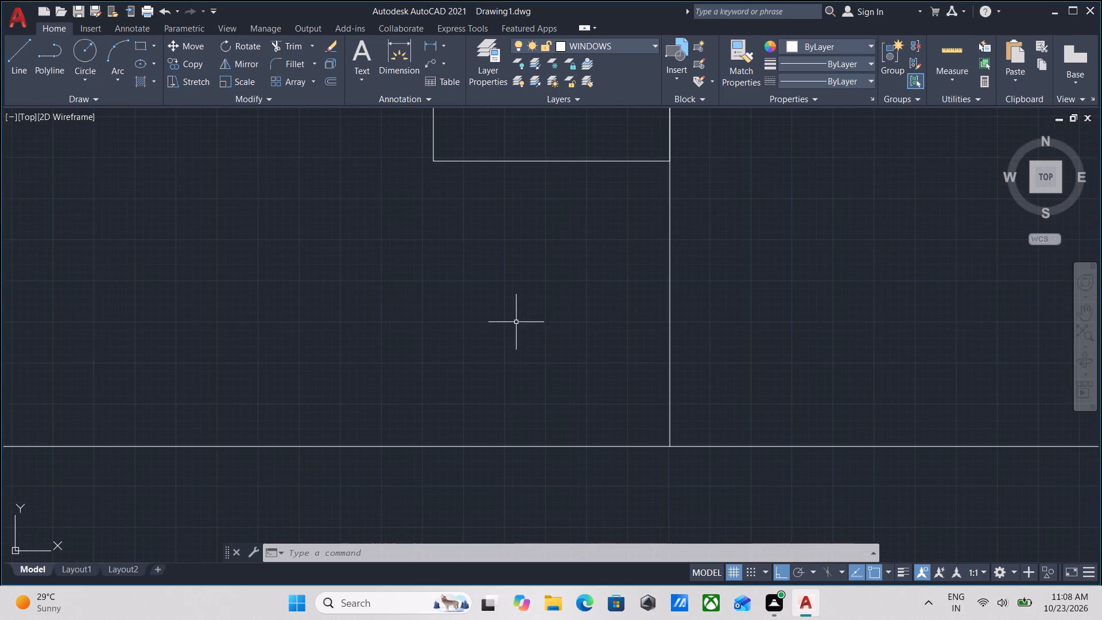
middle_drag(515, 324, 536, 420)
middle_drag(495, 346, 507, 402)
scroll(507, 402, down, 1)
middle_drag(507, 402, 507, 358)
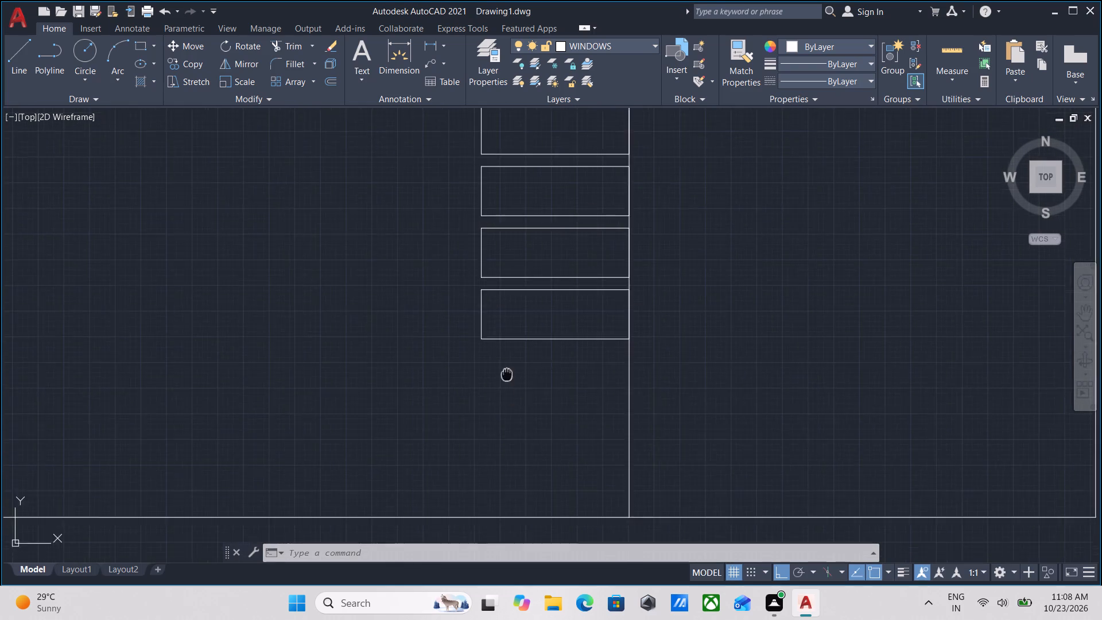
middle_drag(507, 358, 513, 297)
scroll(627, 449, up, 1)
middle_drag(626, 423, 626, 449)
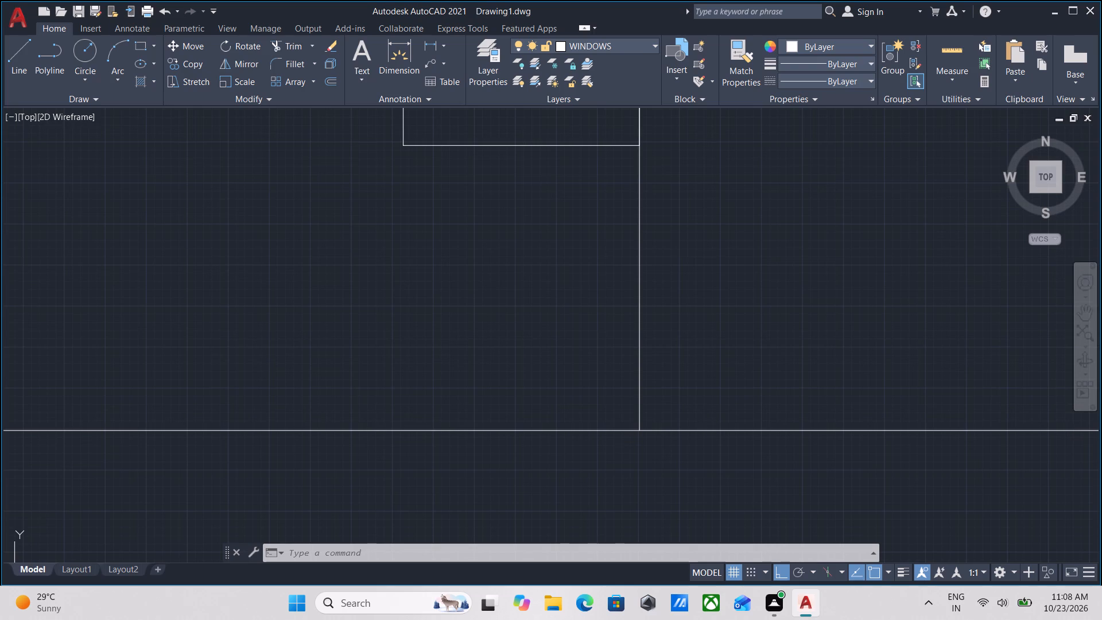
text(REC)
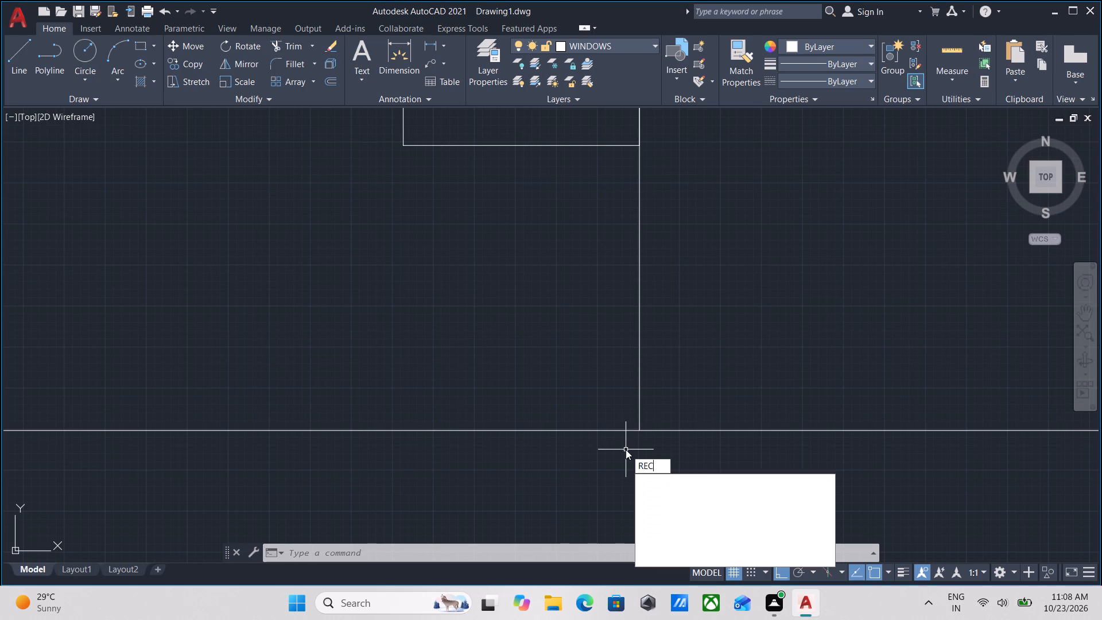
key(Return)
click(637, 427)
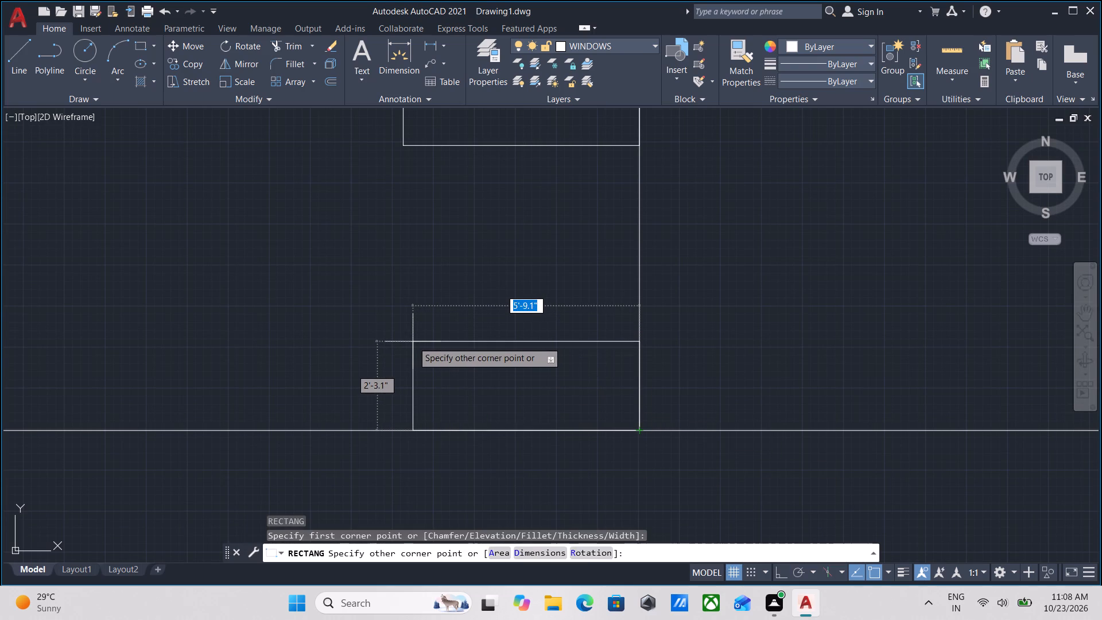
text(6')
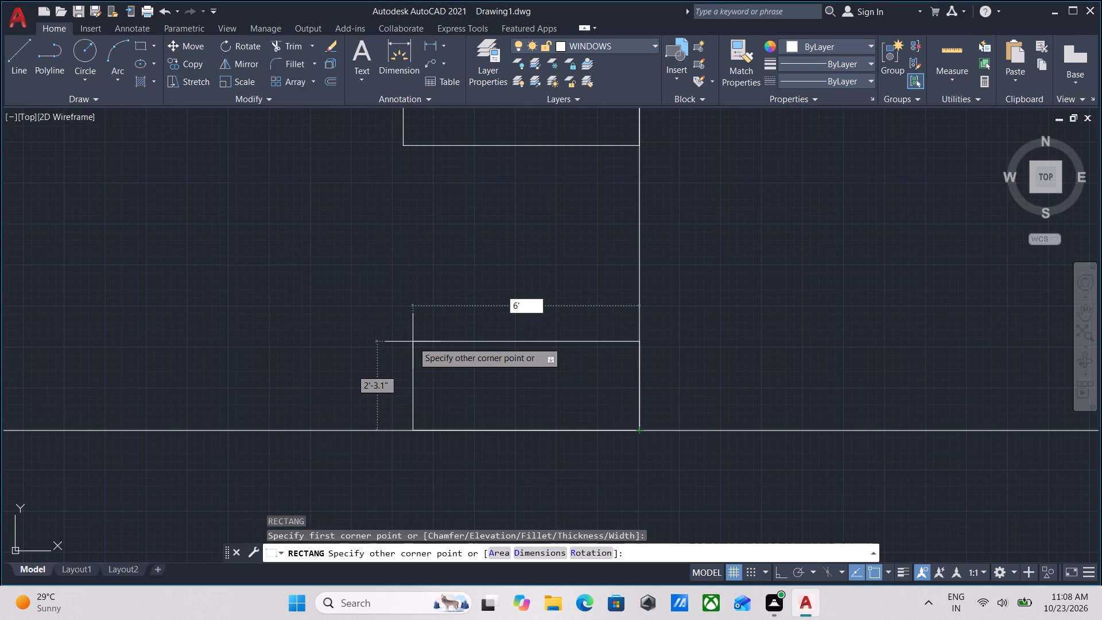
key(Tab)
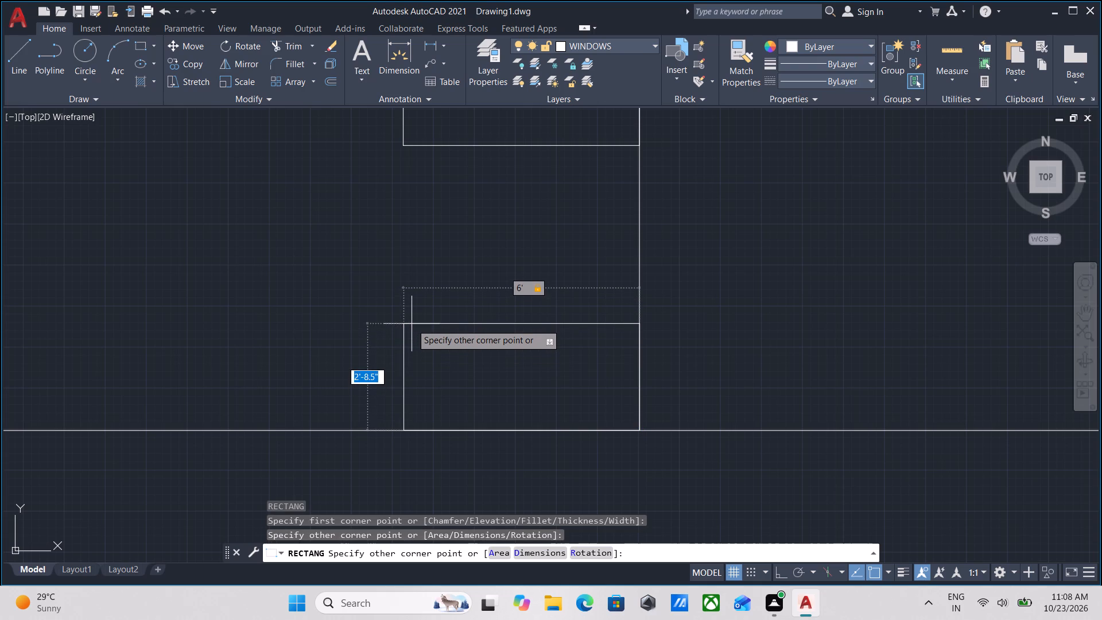
text(4')
key(Return)
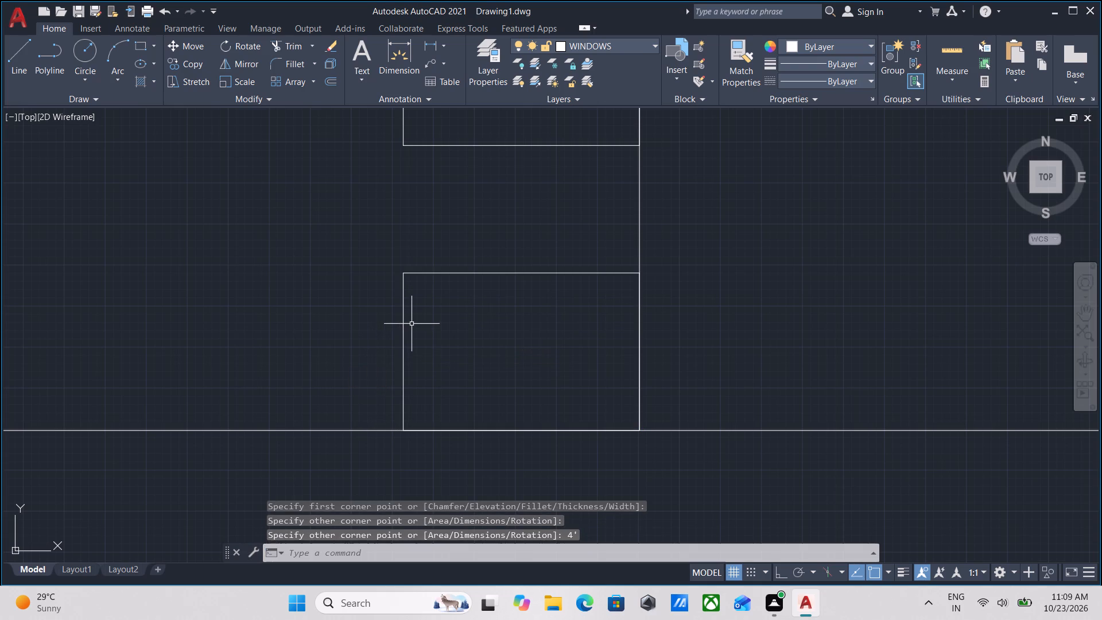
Copy the fourth path slab 2'6" south from its northwest corner to make the fifth slab.
middle_drag(412, 328, 412, 418)
scroll(411, 418, down, 2)
middle_drag(415, 331, 418, 381)
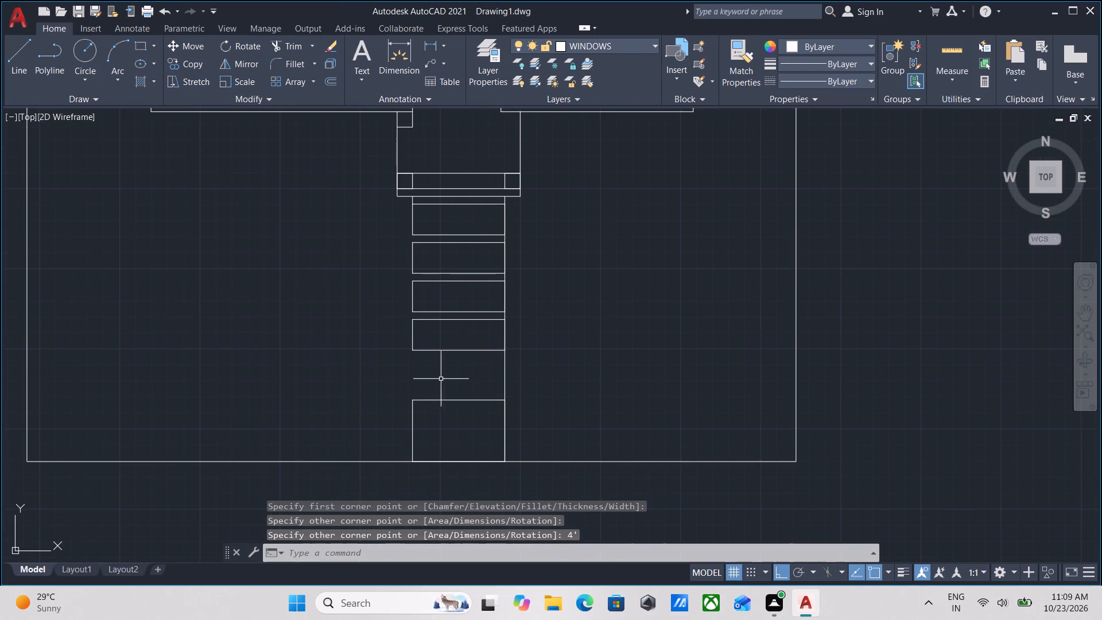
scroll(447, 378, up, 1)
scroll(447, 378, down, 2)
middle_drag(447, 378, 449, 439)
scroll(452, 434, up, 3)
drag(467, 419, 457, 406)
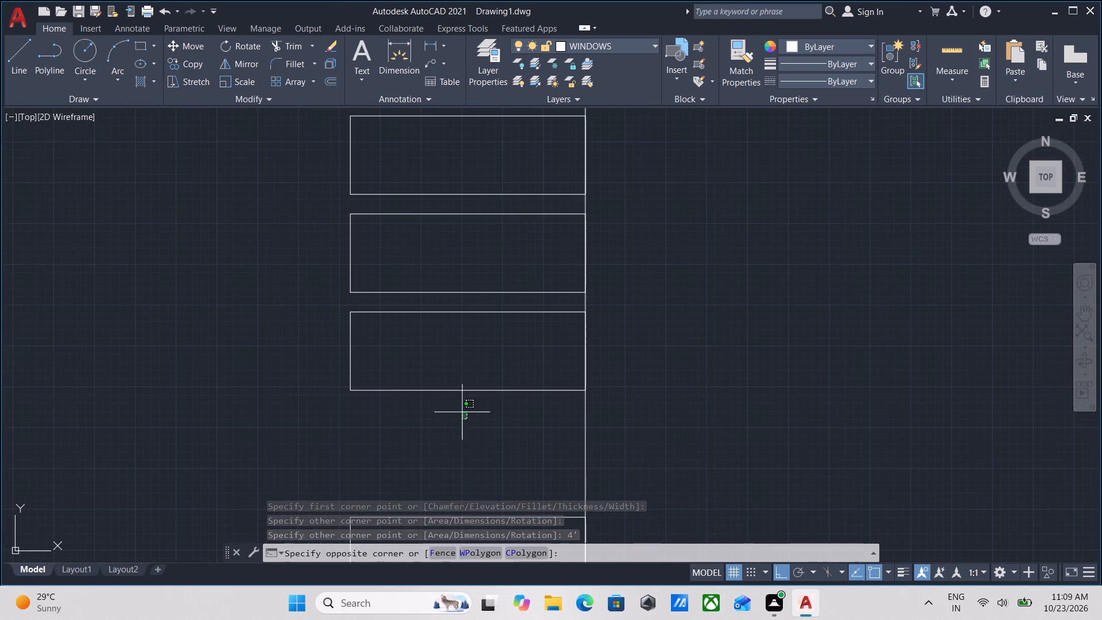
click(401, 351)
text(CO)
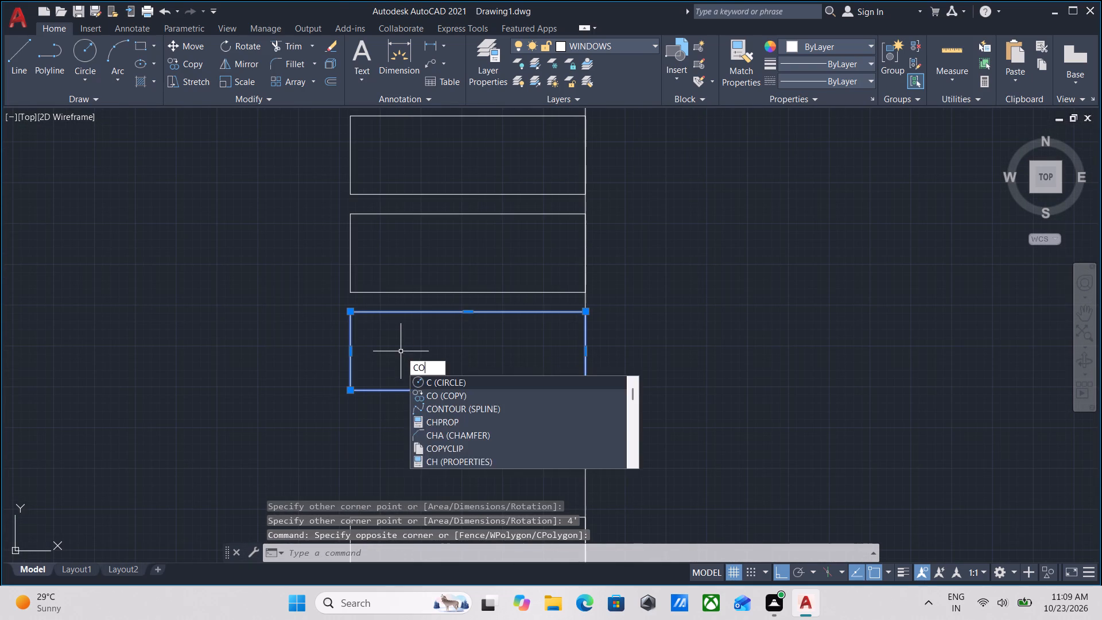
key(Return)
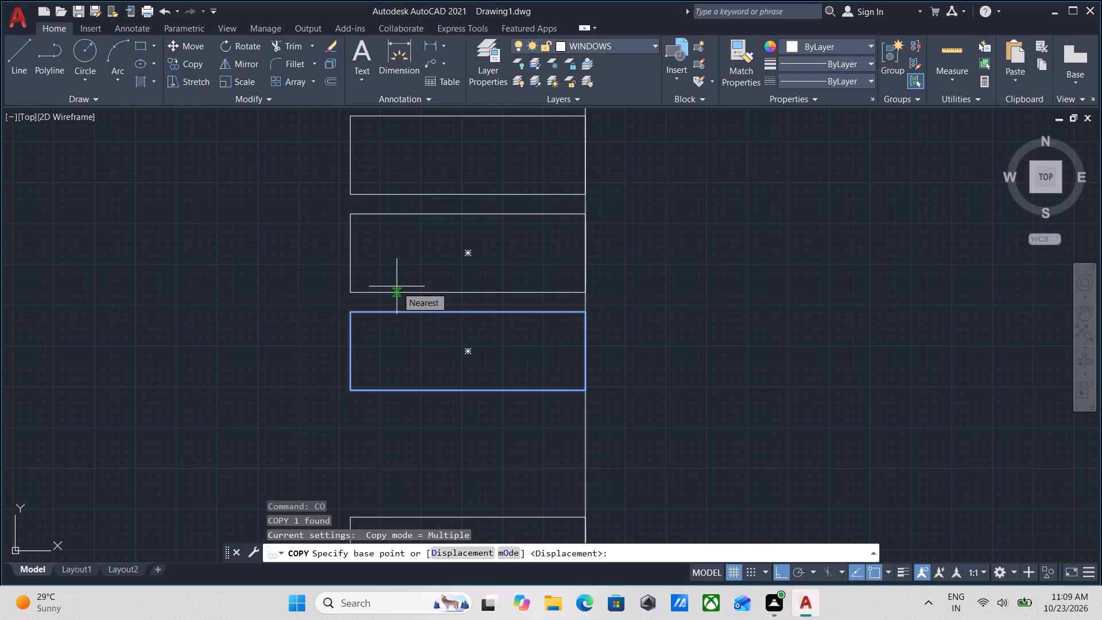
scroll(397, 286, down, 2)
middle_drag(408, 337, 429, 413)
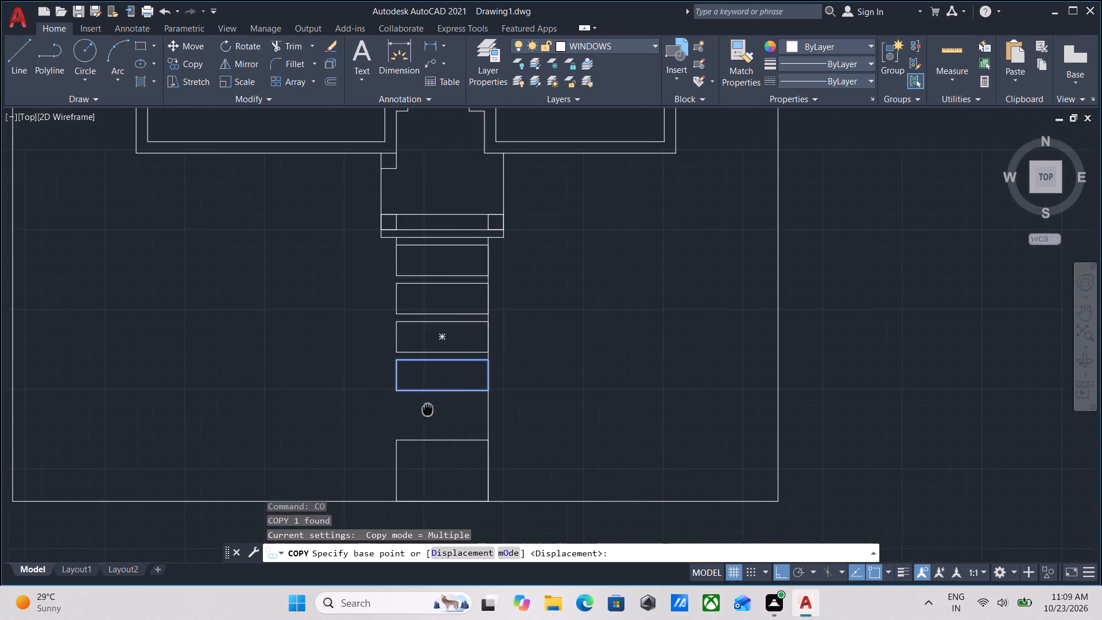
middle_drag(429, 413, 430, 420)
scroll(410, 413, up, 4)
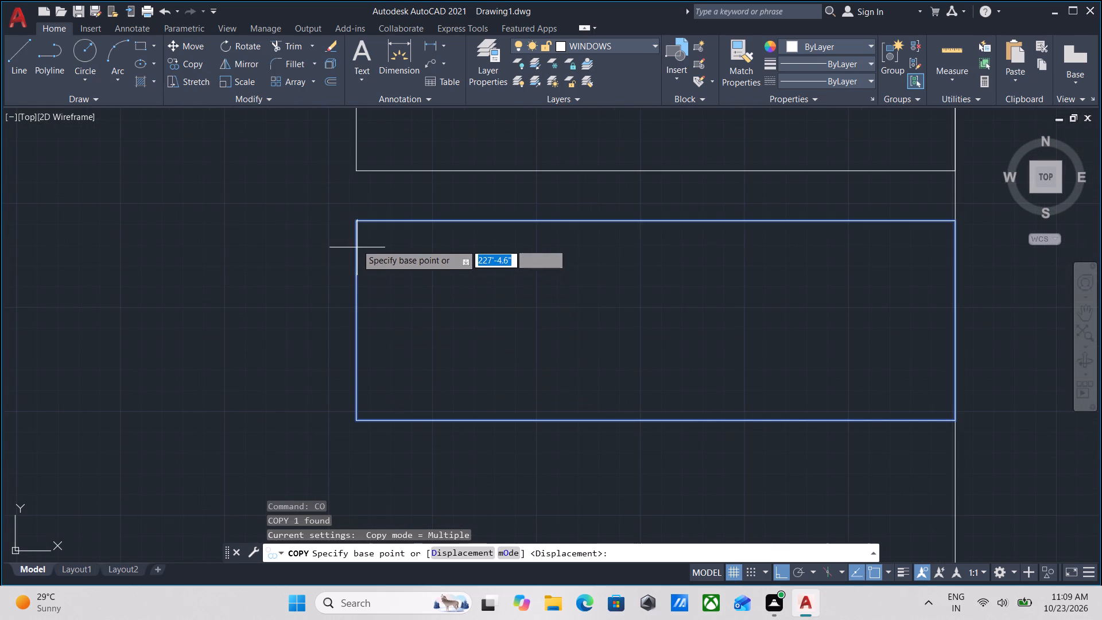
click(356, 219)
scroll(364, 403, down, 1)
middle_drag(364, 403, 363, 332)
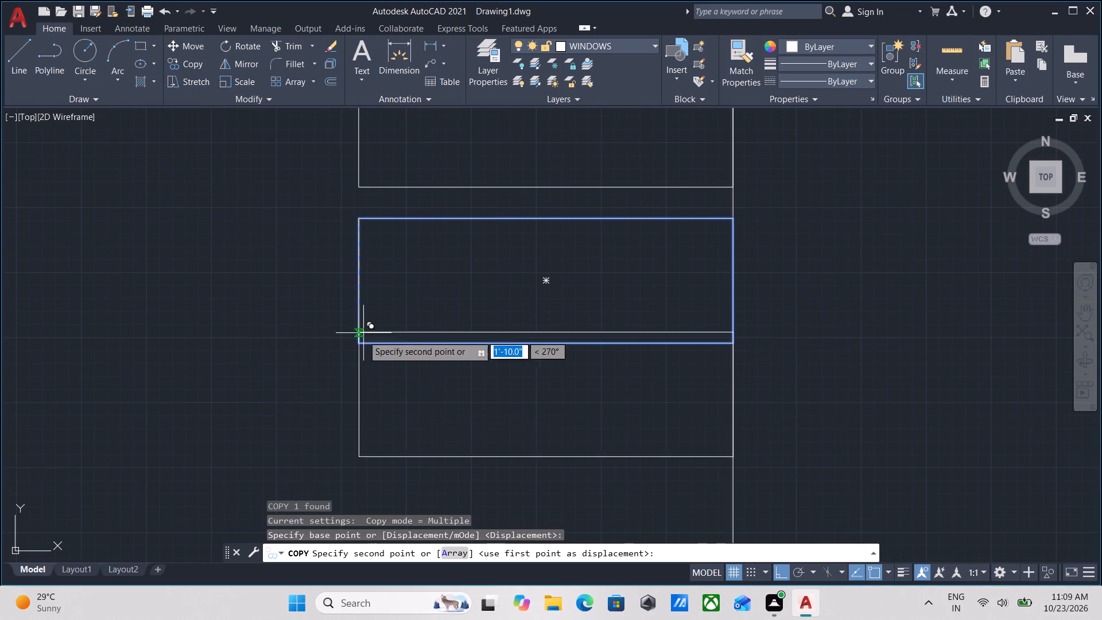
text(2')
key(6)
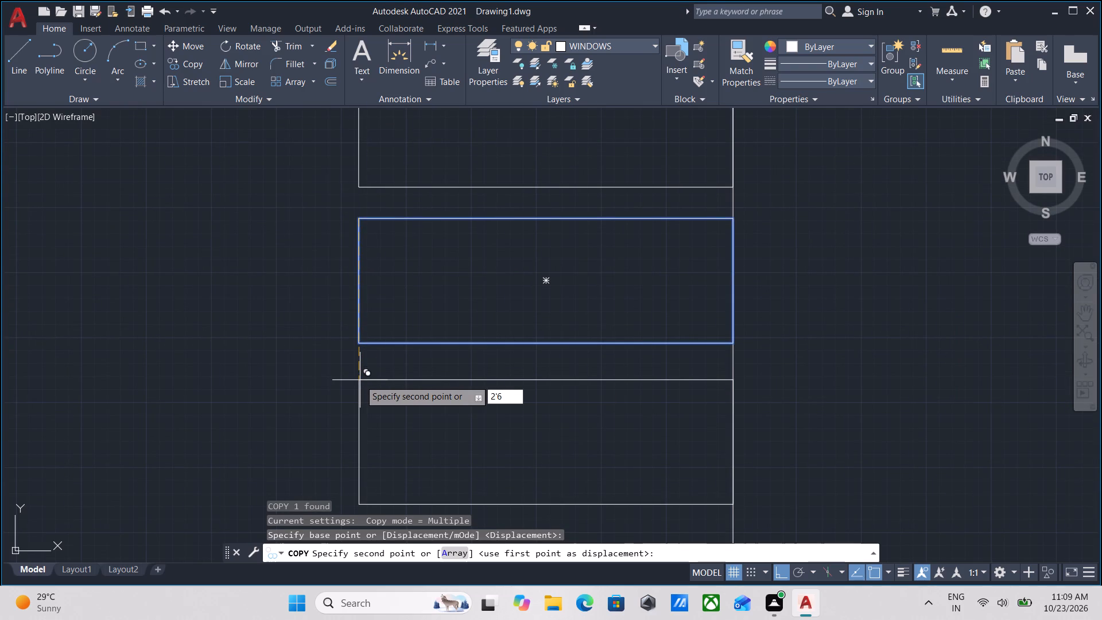
key(Return)
scroll(384, 379, down, 3)
key(Escape)
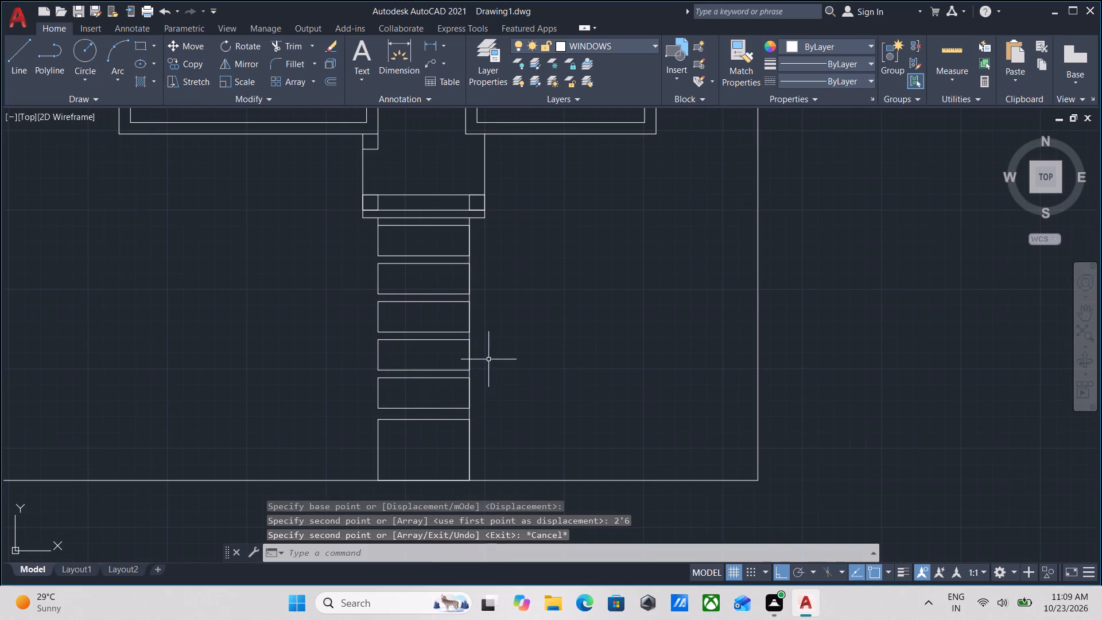
Examine the path slabs from the porch to the plot boundary and the surrounding front yard.
scroll(492, 359, down, 2)
middle_drag(492, 359, 496, 408)
scroll(494, 344, up, 3)
scroll(444, 347, up, 2)
scroll(380, 358, down, 2)
middle_drag(380, 358, 413, 382)
scroll(402, 347, down, 1)
middle_drag(402, 347, 416, 405)
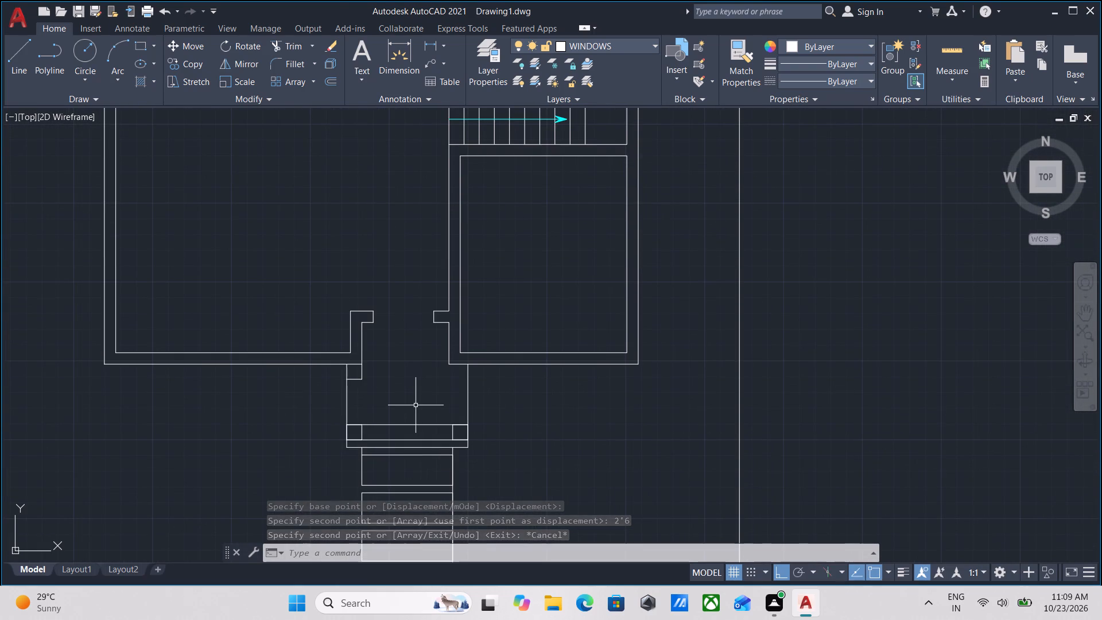
scroll(416, 405, down, 2)
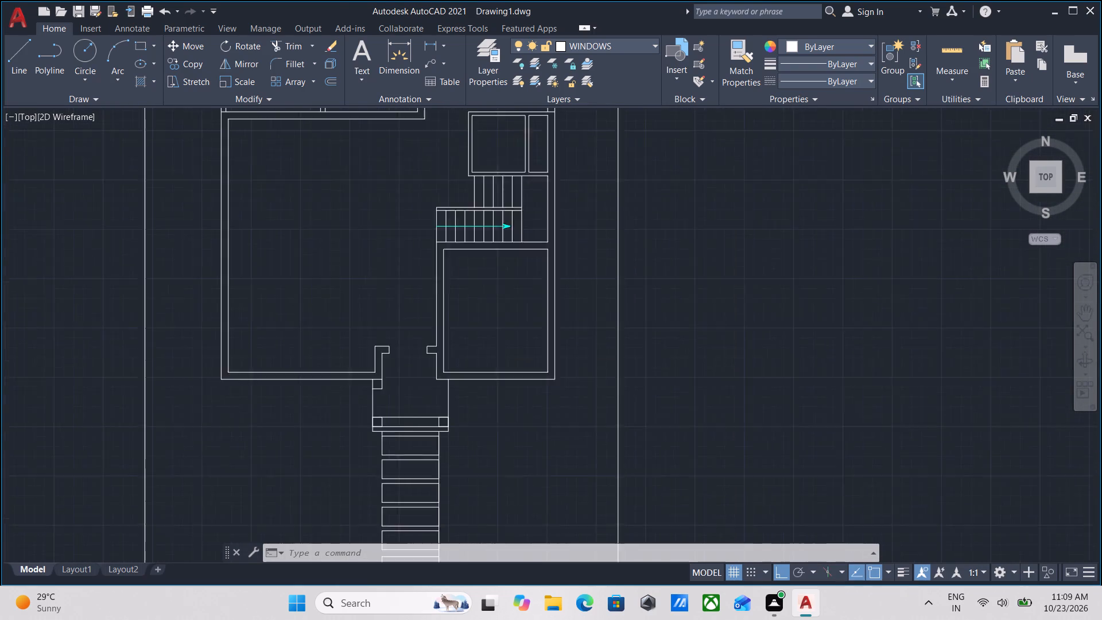
middle_drag(416, 405, 398, 293)
scroll(419, 439, up, 2)
scroll(356, 363, up, 1)
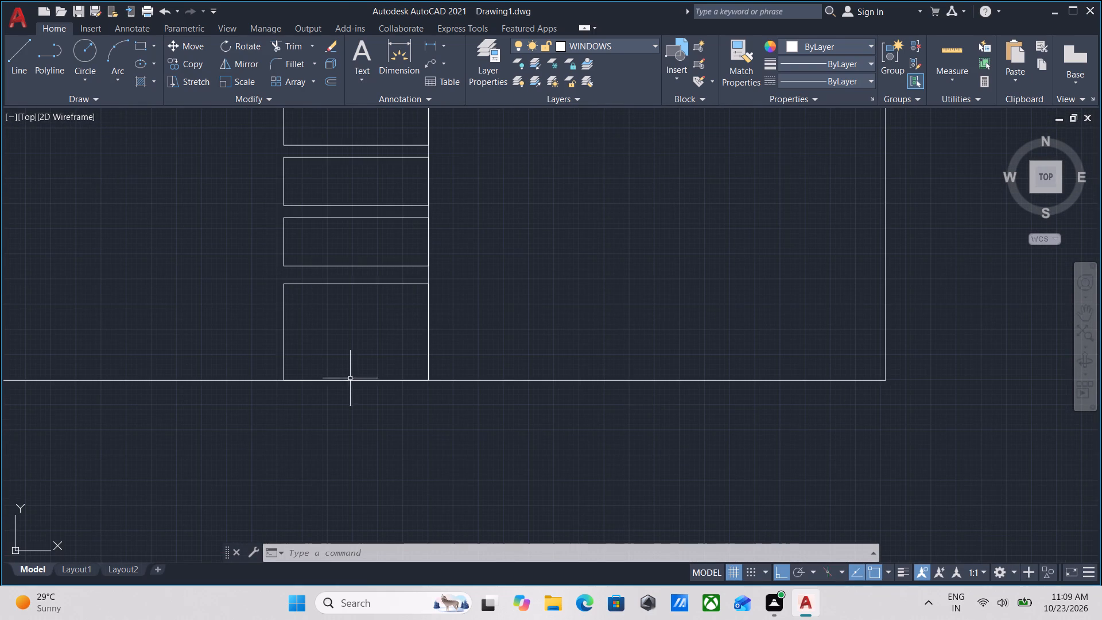
middle_drag(353, 342, 372, 533)
scroll(354, 402, down, 2)
middle_drag(354, 403, 378, 527)
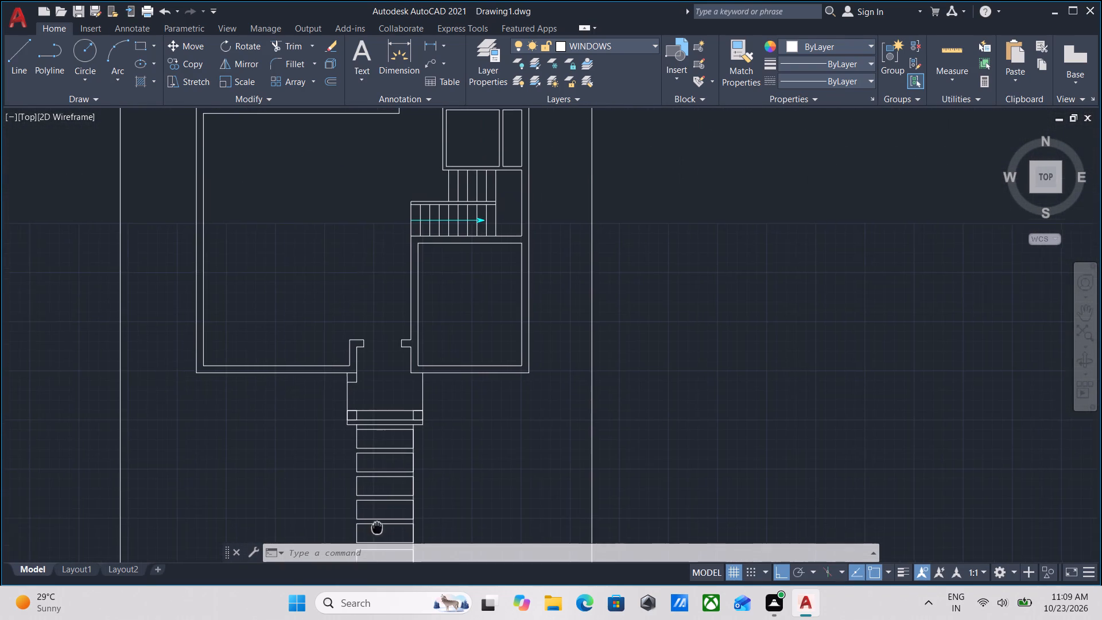
middle_drag(378, 527, 378, 526)
middle_drag(332, 402, 365, 300)
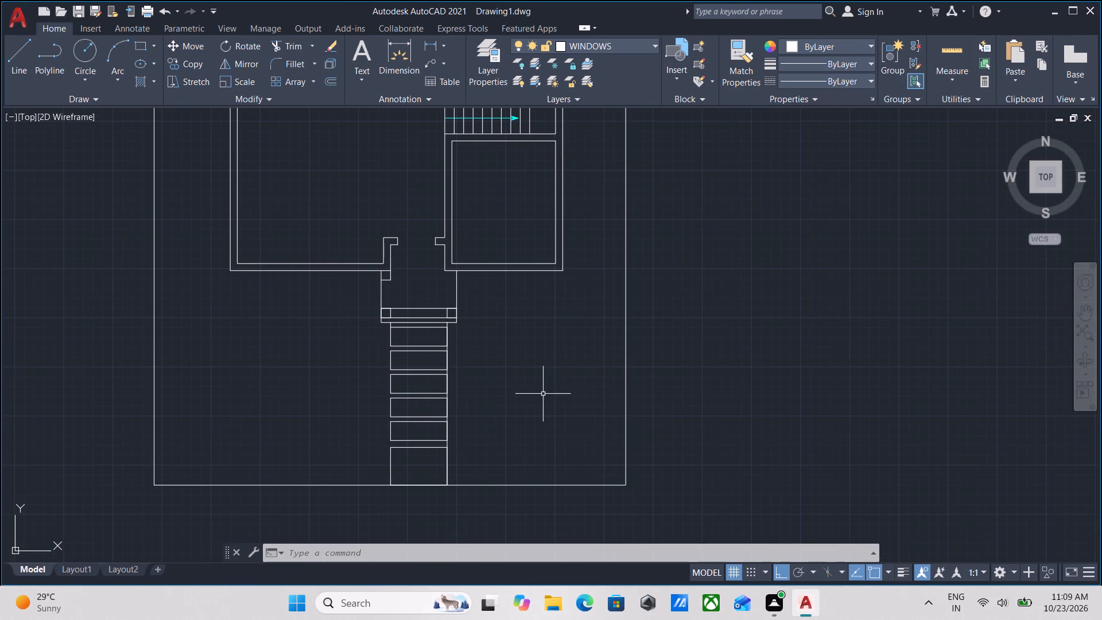
middle_drag(544, 393, 471, 399)
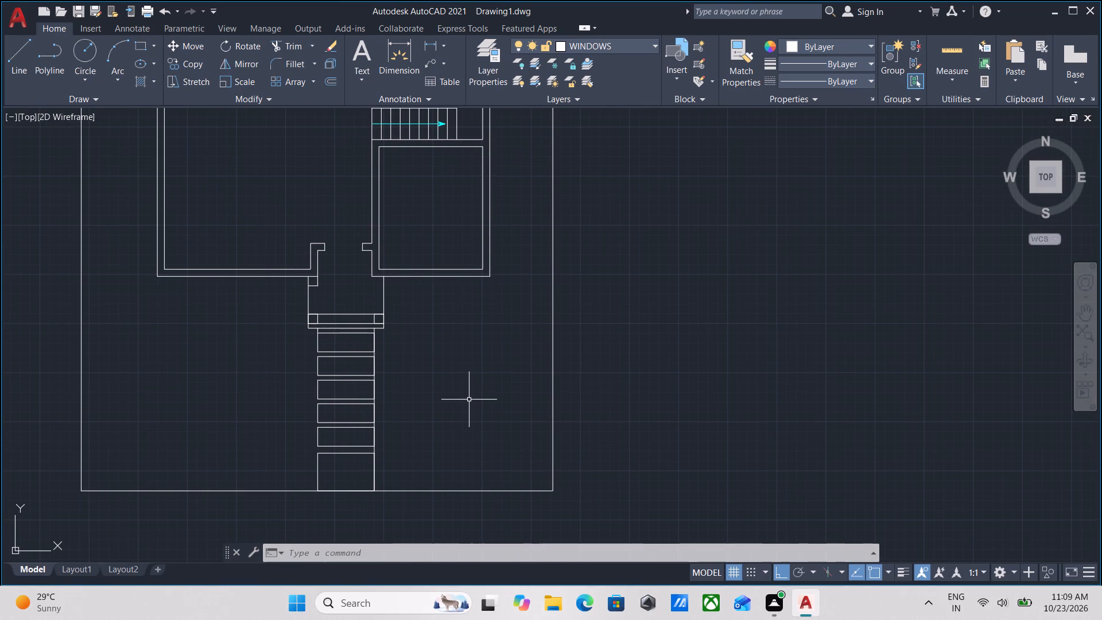
Measure the front yard clearances between the path slabs, the house's south wall and the plot boundary.
text(MEA)
key(Return)
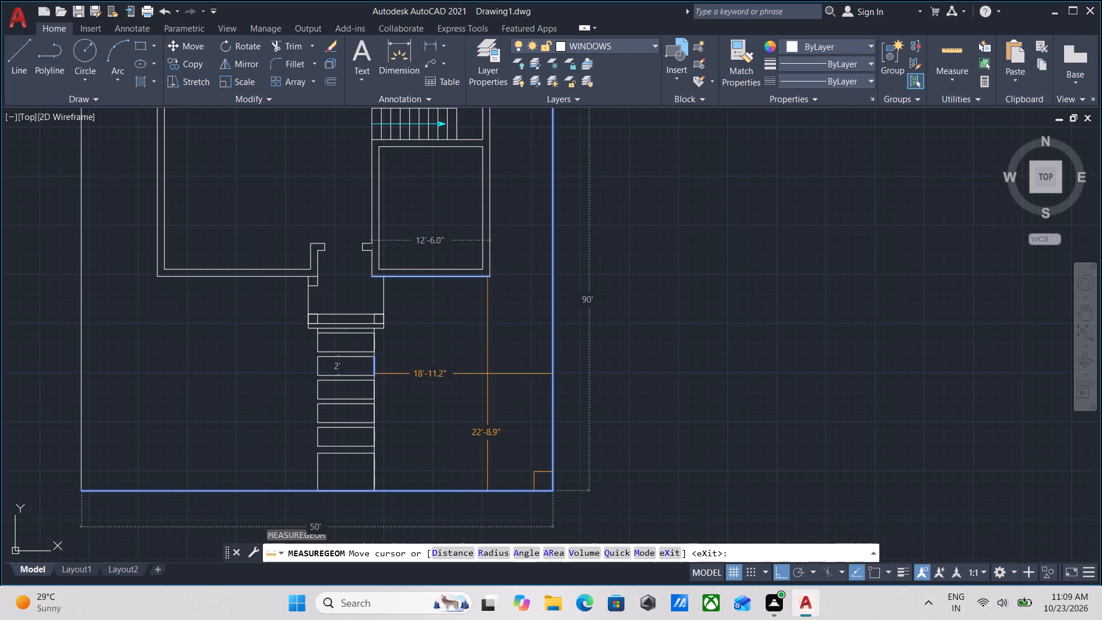
scroll(525, 381, down, 1)
middle_drag(522, 389, 507, 507)
scroll(509, 501, down, 2)
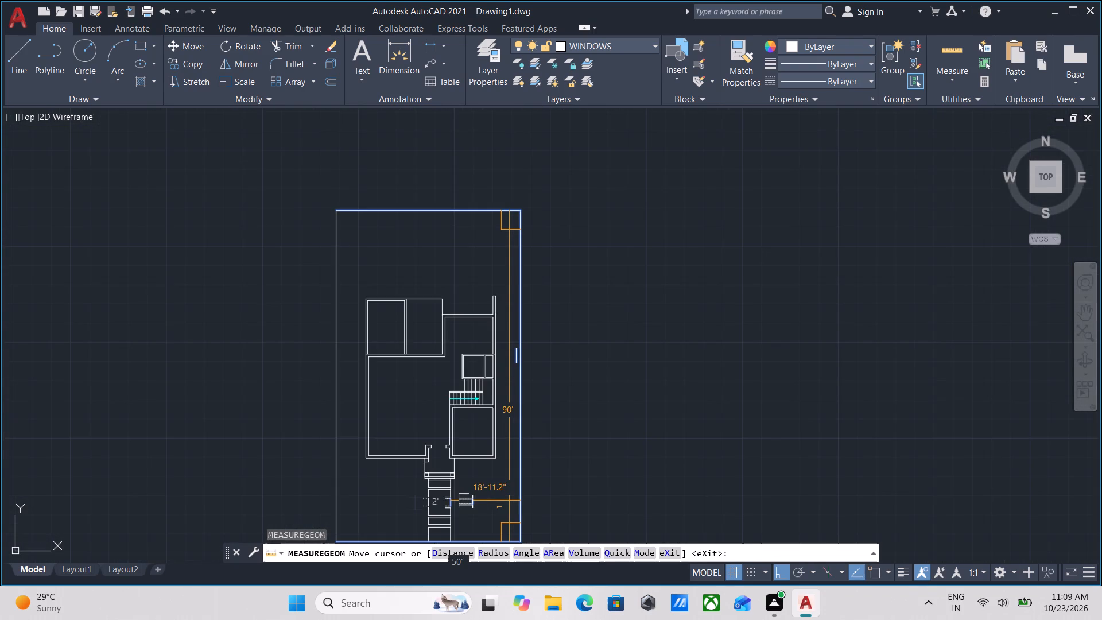
scroll(509, 501, up, 2)
scroll(511, 500, down, 1)
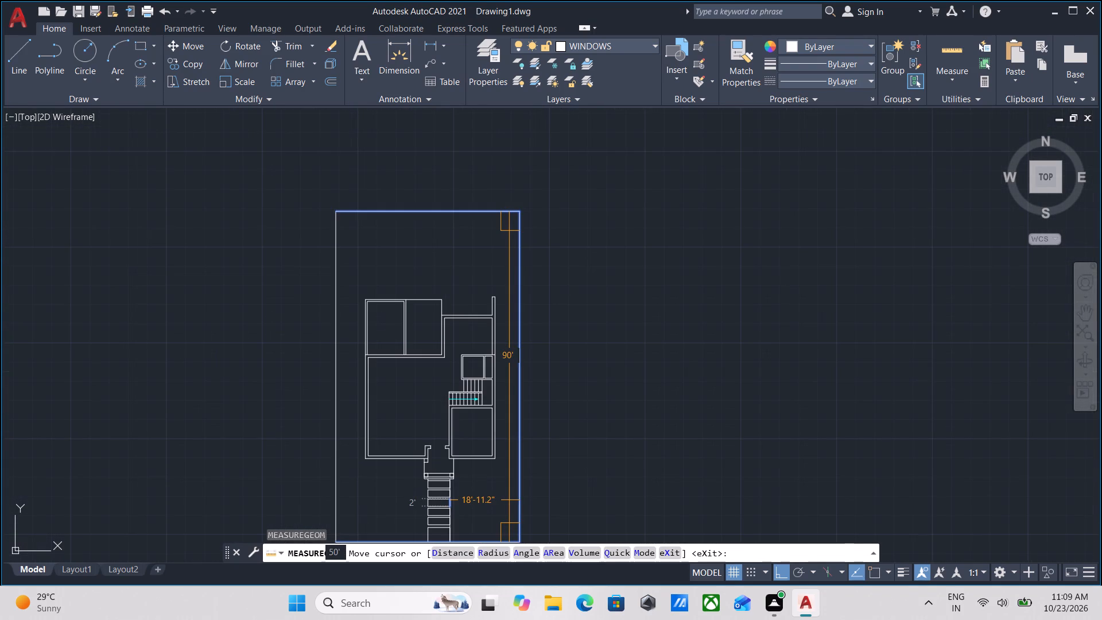
key(Escape)
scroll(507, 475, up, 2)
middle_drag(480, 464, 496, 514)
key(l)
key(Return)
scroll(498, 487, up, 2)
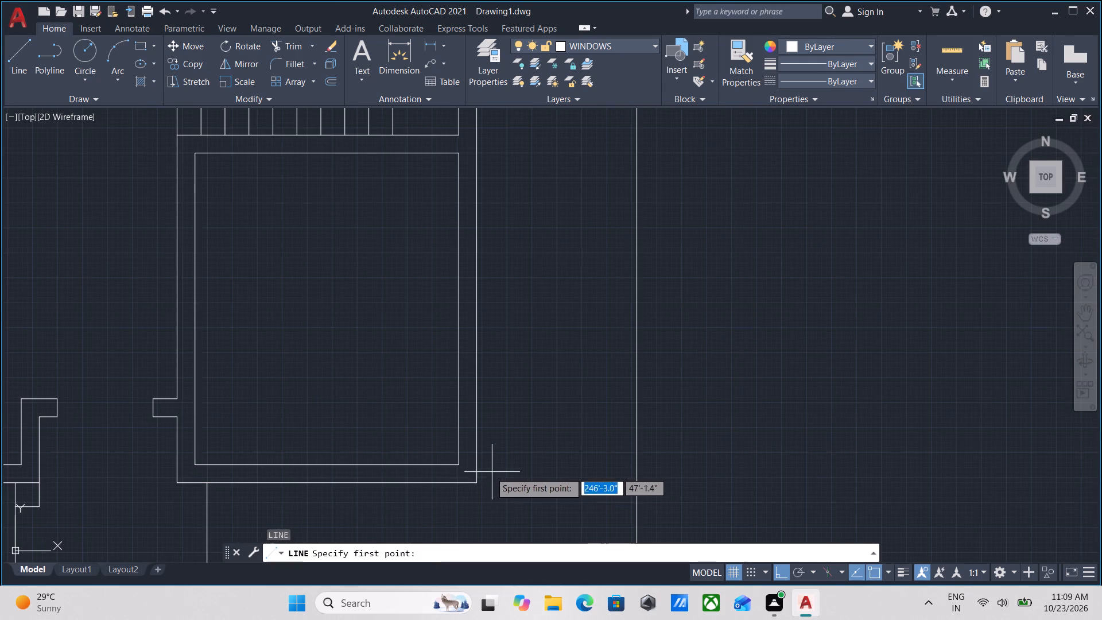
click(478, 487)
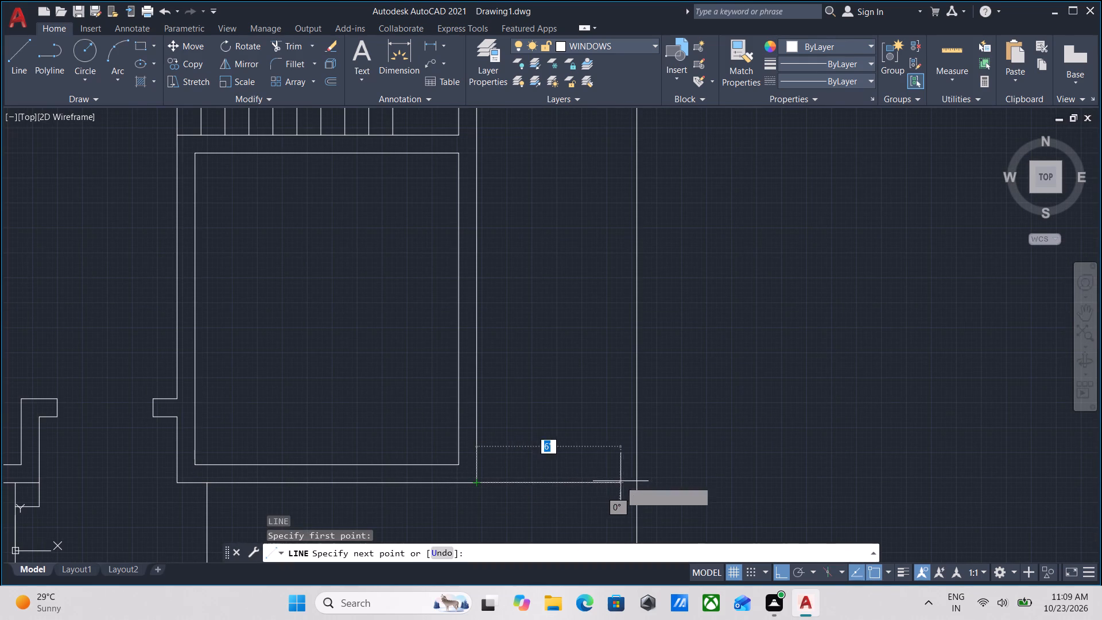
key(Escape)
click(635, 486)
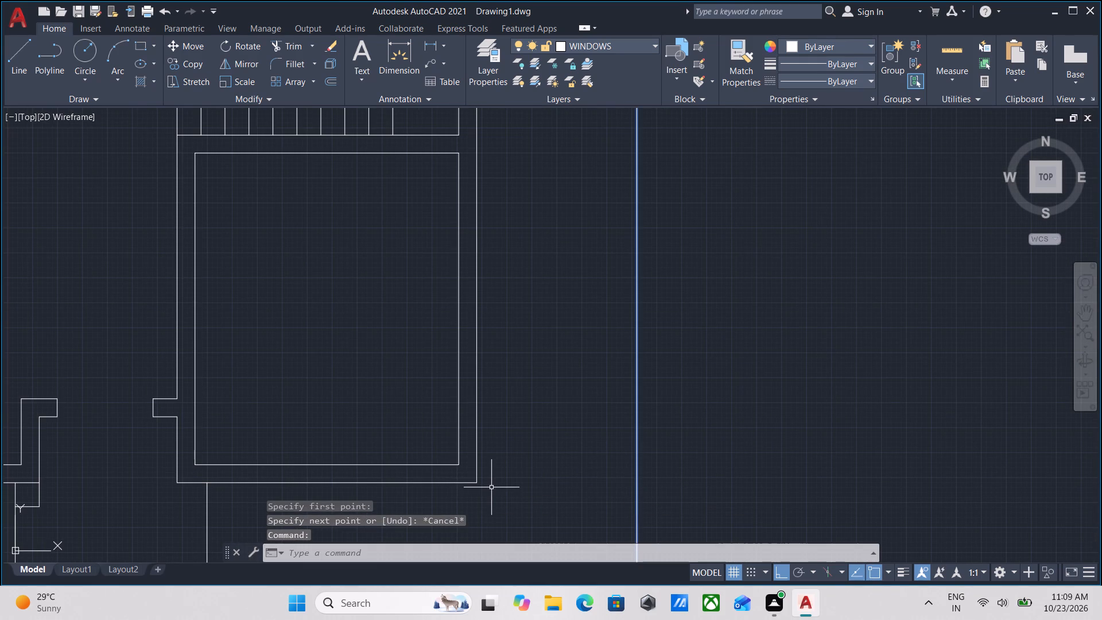
Draw a horizontal line from the house's southeast outer corner east to the plot's east boundary.
key(l)
key(Return)
click(476, 481)
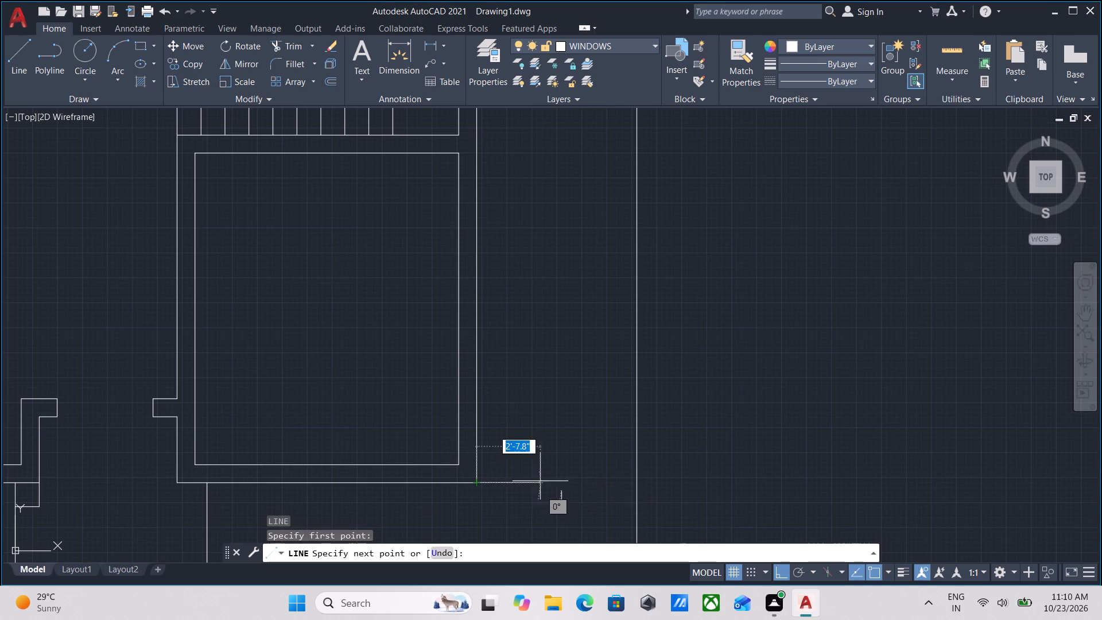
click(633, 484)
key(Escape)
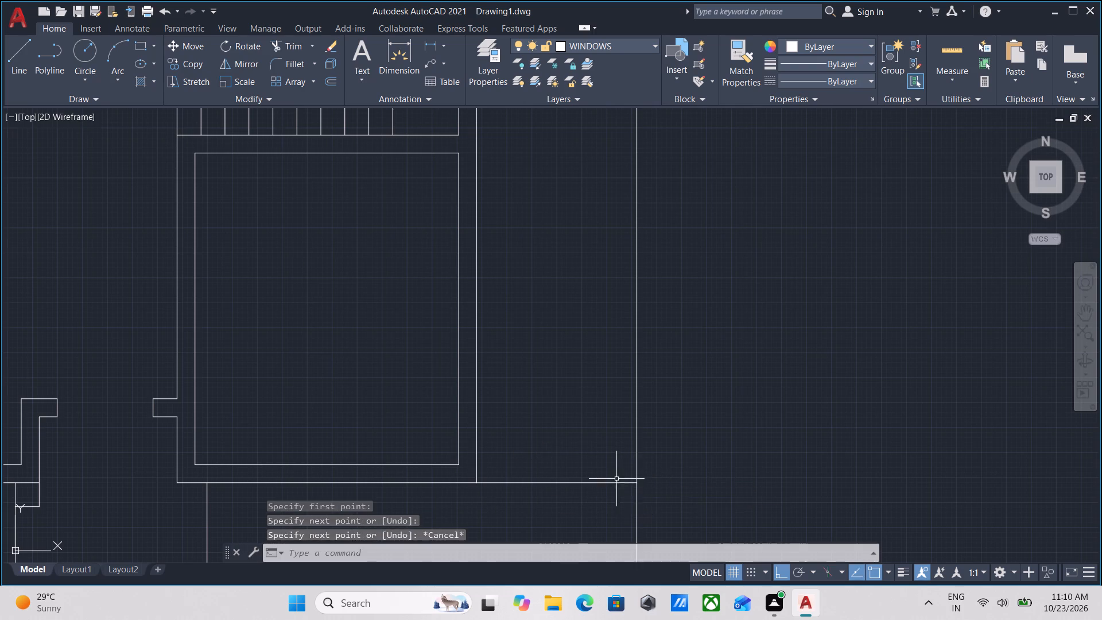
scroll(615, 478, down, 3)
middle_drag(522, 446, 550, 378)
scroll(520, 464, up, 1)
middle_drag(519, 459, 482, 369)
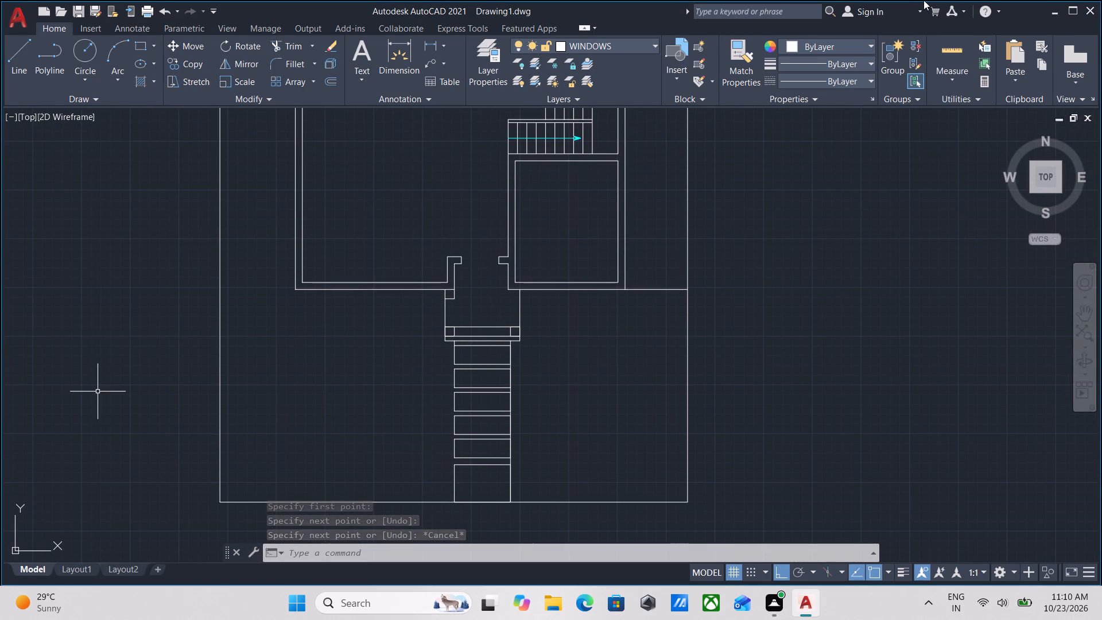
Draw a line across the front entrance opening between the south corners of the two facing wall stubs.
scroll(1009, 36, down, 1)
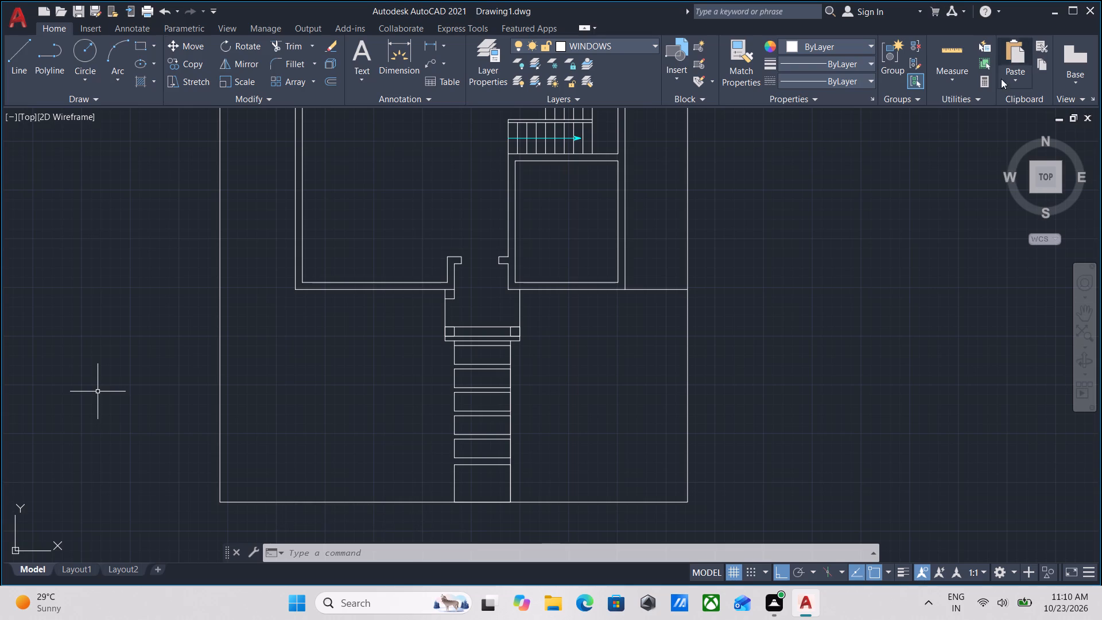
scroll(538, 356, up, 1)
middle_drag(509, 375, 606, 335)
scroll(475, 290, up, 1)
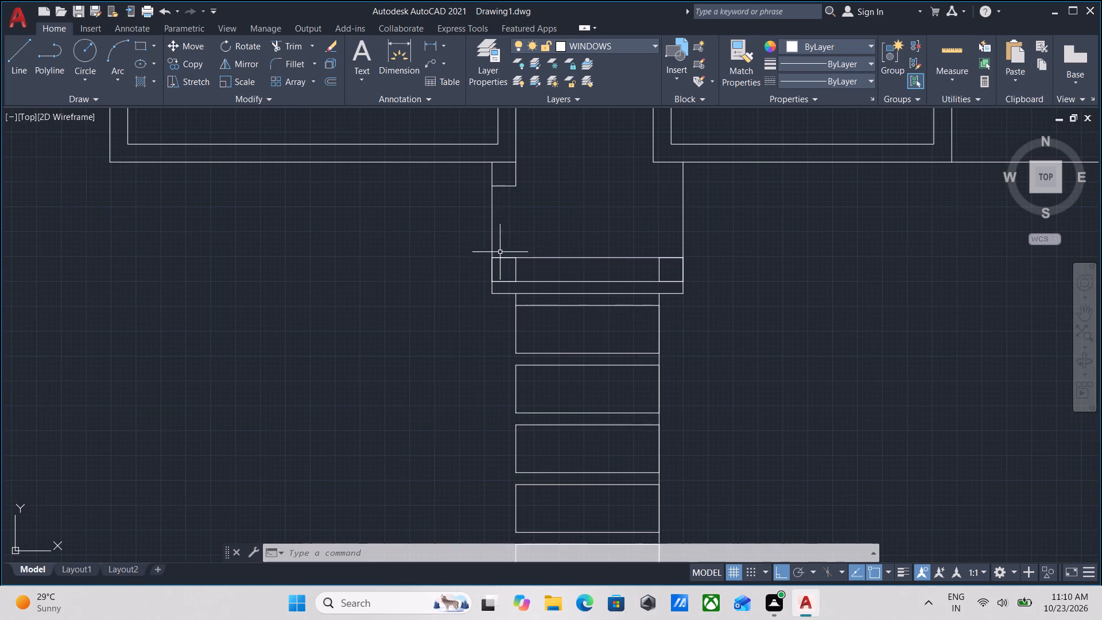
middle_drag(517, 218, 540, 279)
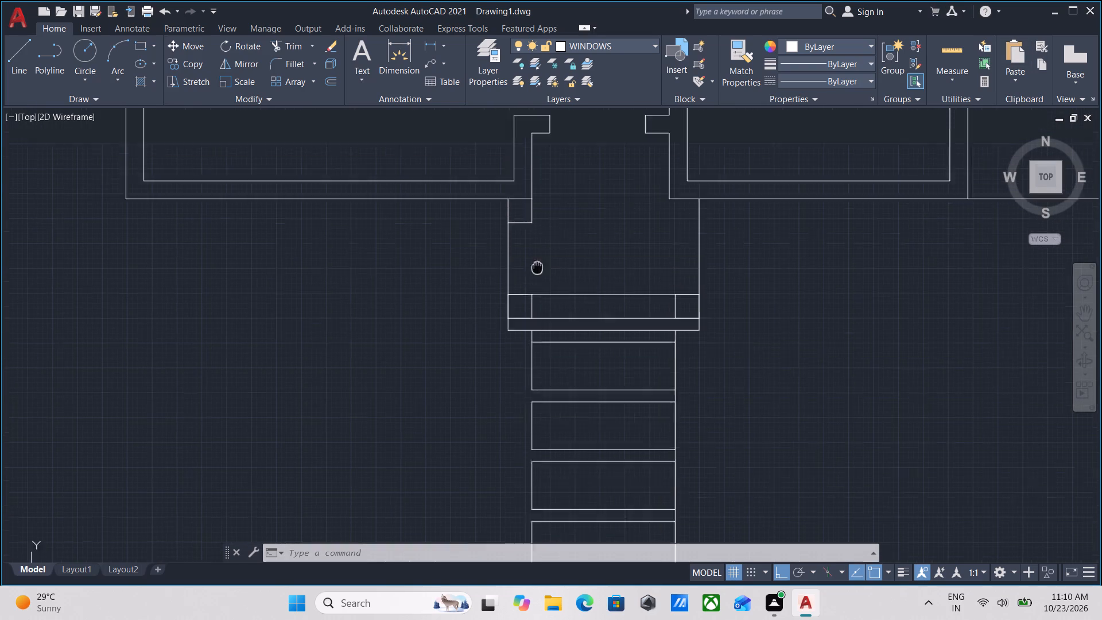
middle_drag(540, 279, 541, 299)
middle_drag(569, 251, 569, 297)
middle_drag(586, 282, 583, 288)
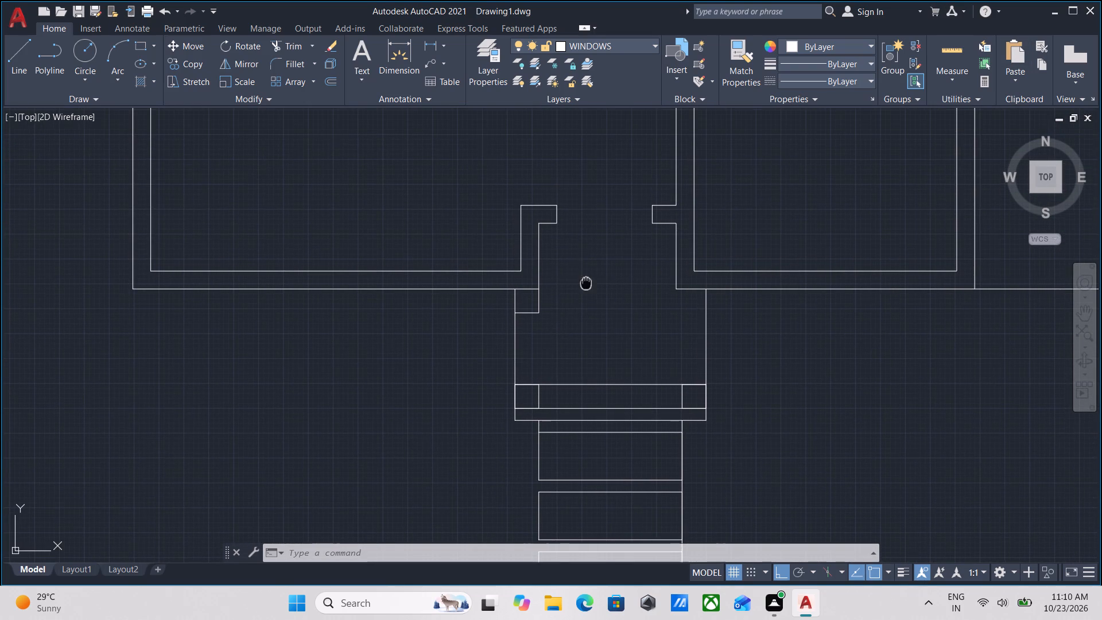
middle_drag(583, 288, 556, 320)
key(l)
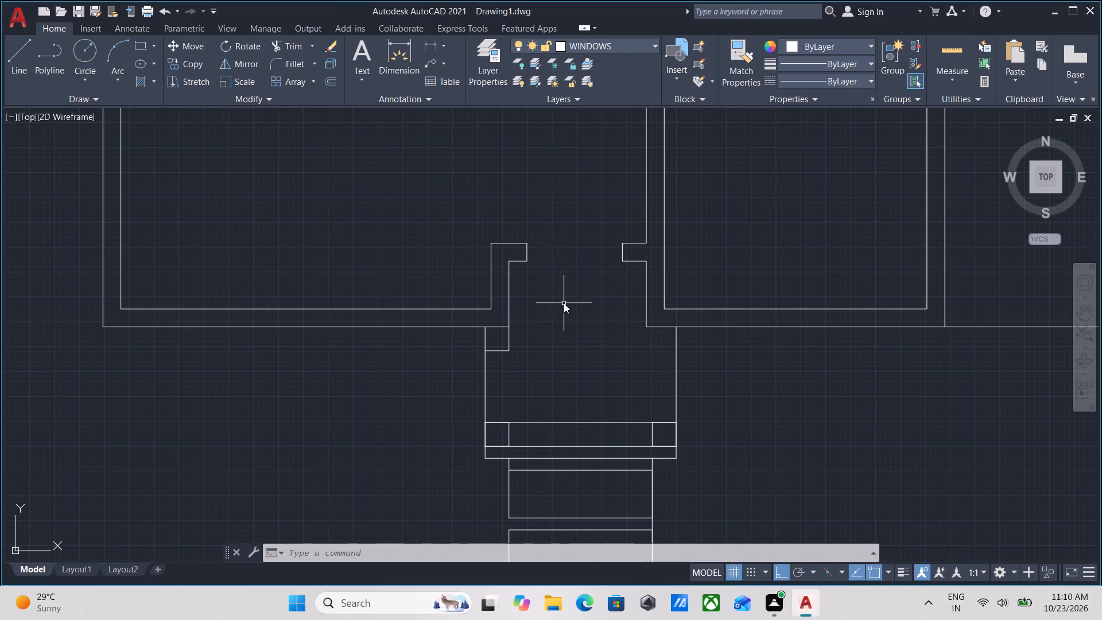
key(Return)
scroll(555, 218, up, 1)
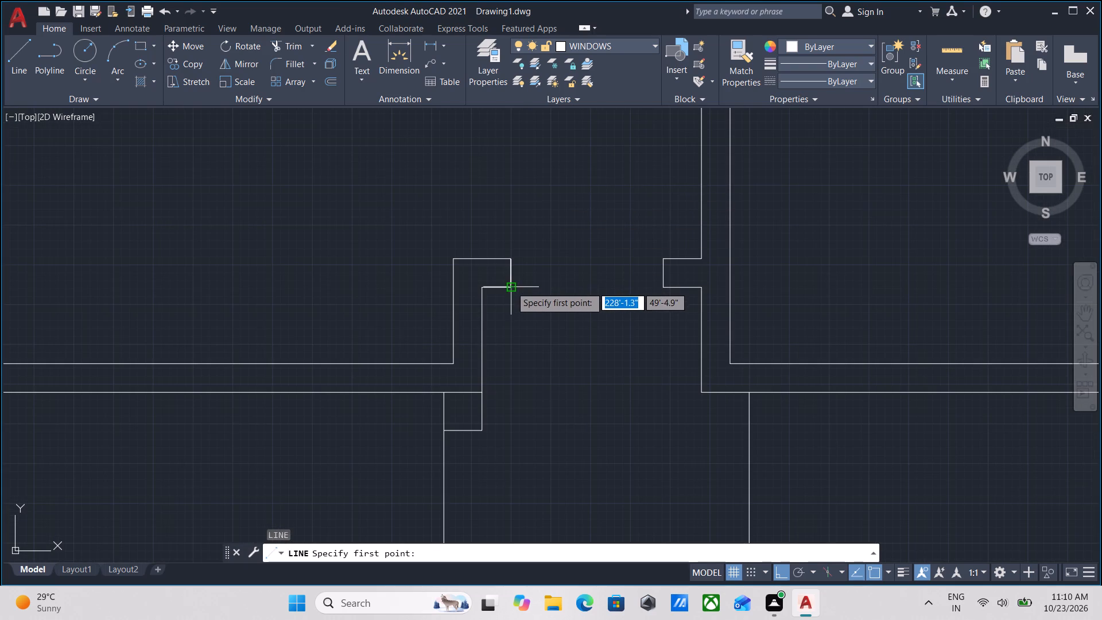
click(511, 286)
click(664, 288)
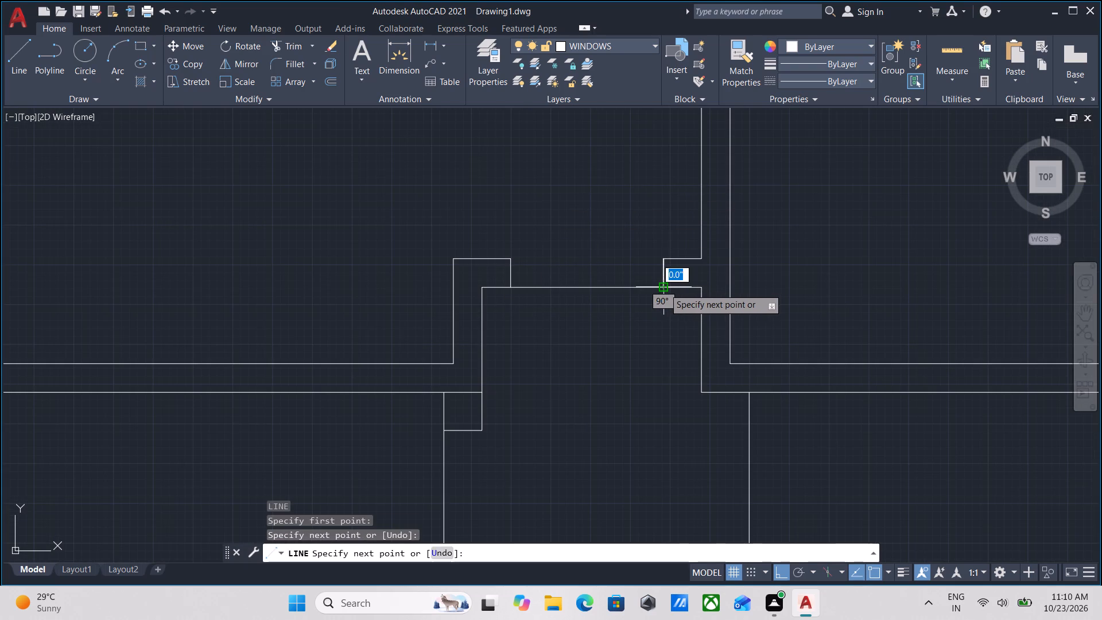
key(Escape)
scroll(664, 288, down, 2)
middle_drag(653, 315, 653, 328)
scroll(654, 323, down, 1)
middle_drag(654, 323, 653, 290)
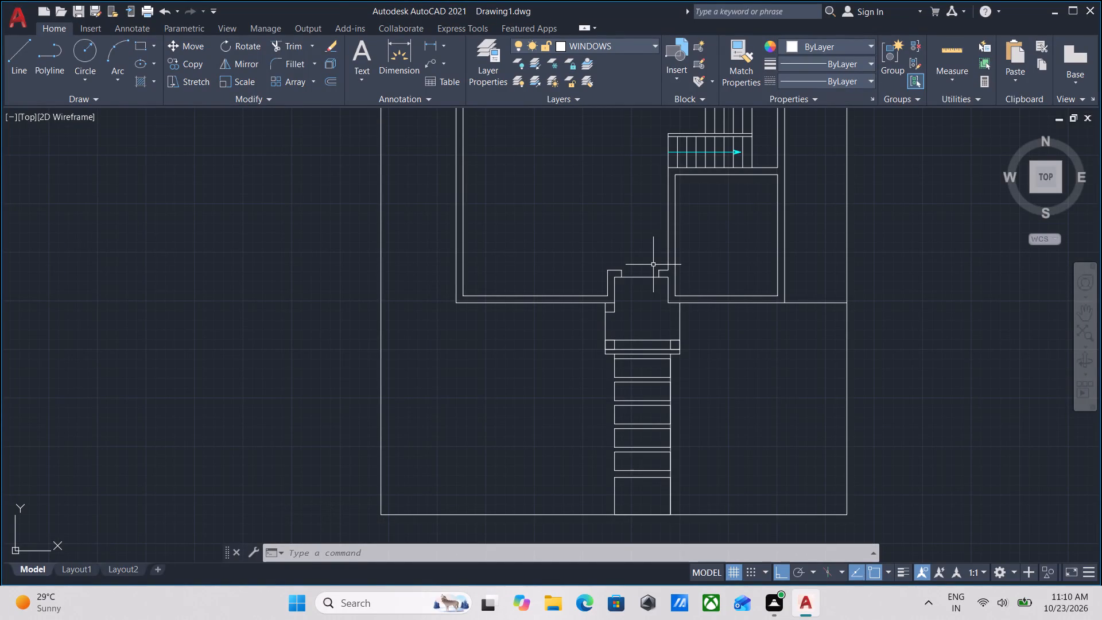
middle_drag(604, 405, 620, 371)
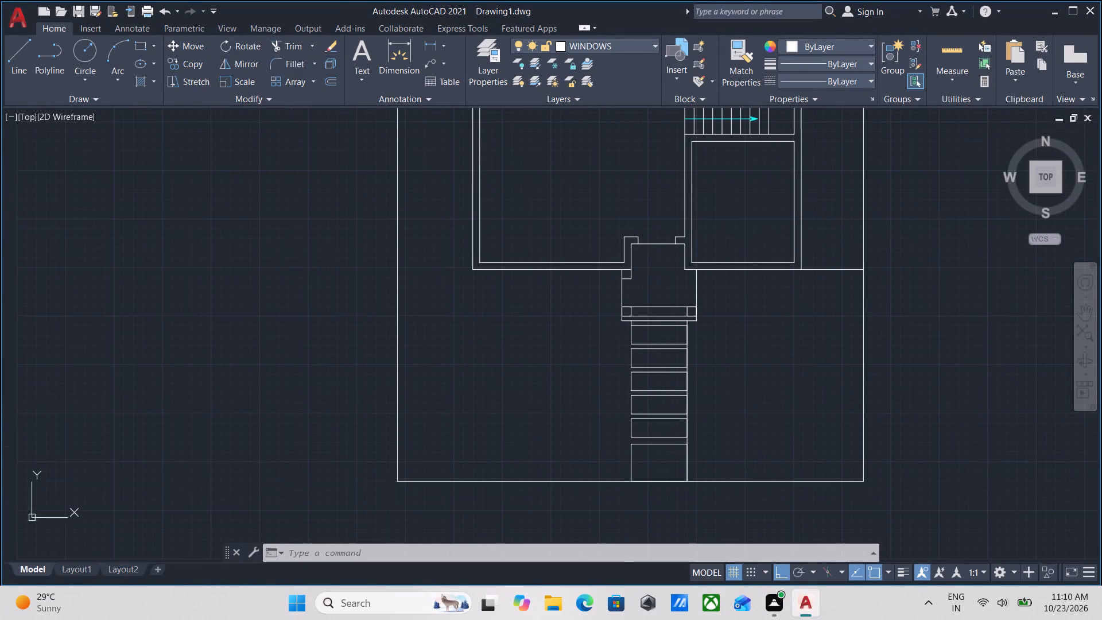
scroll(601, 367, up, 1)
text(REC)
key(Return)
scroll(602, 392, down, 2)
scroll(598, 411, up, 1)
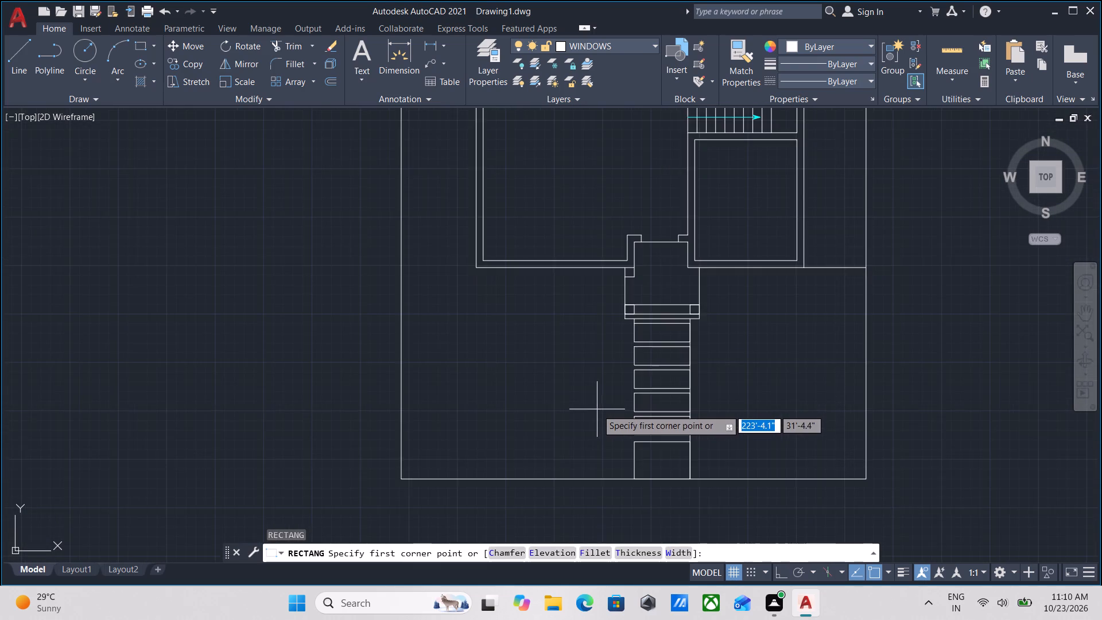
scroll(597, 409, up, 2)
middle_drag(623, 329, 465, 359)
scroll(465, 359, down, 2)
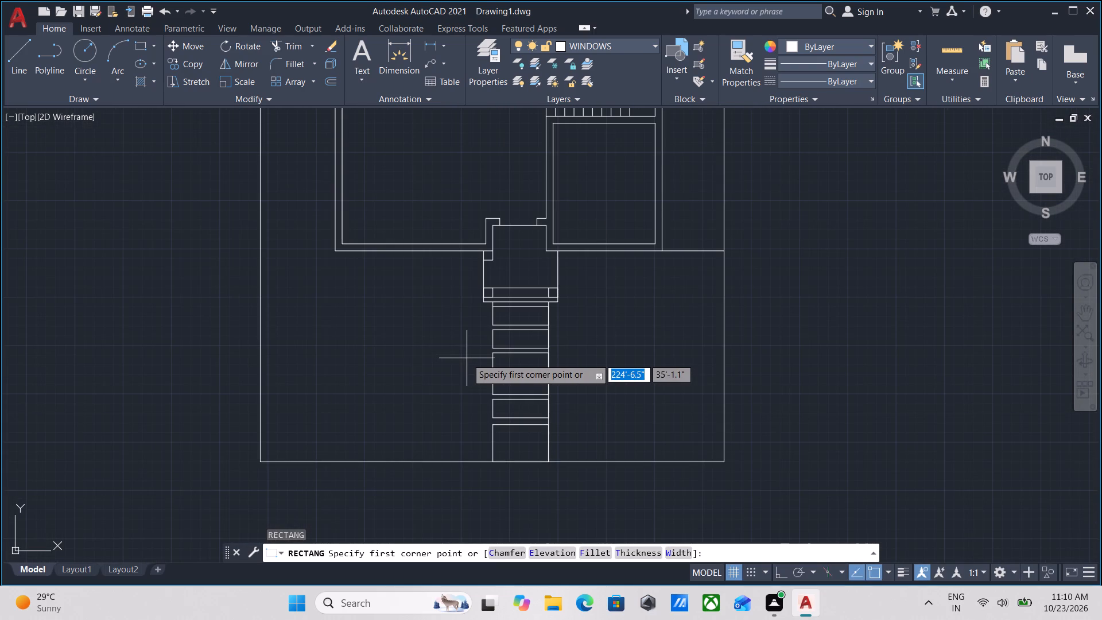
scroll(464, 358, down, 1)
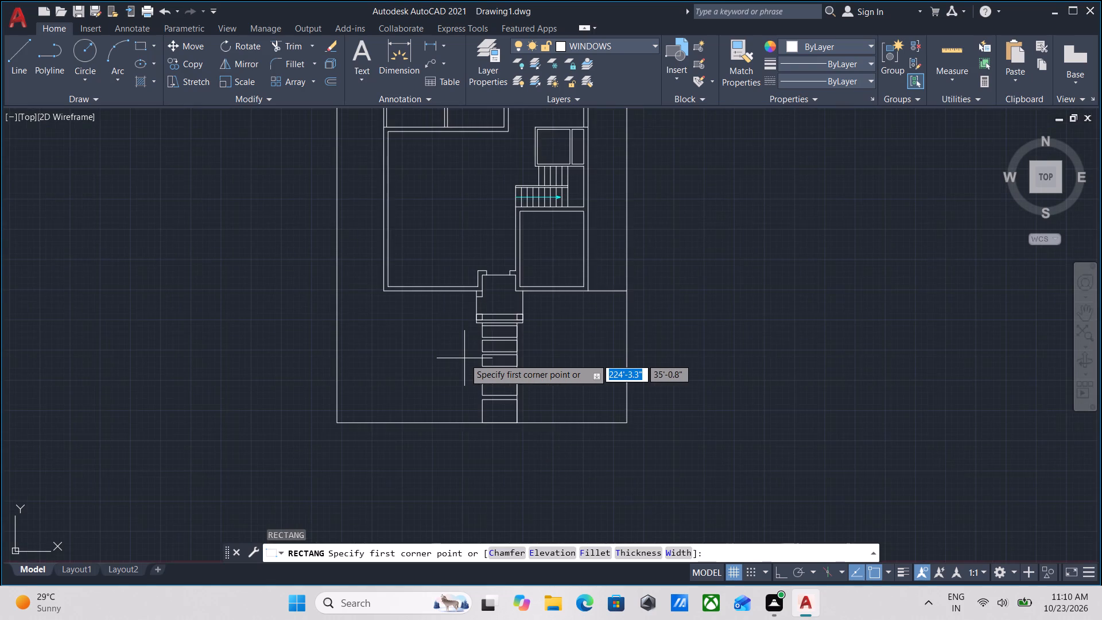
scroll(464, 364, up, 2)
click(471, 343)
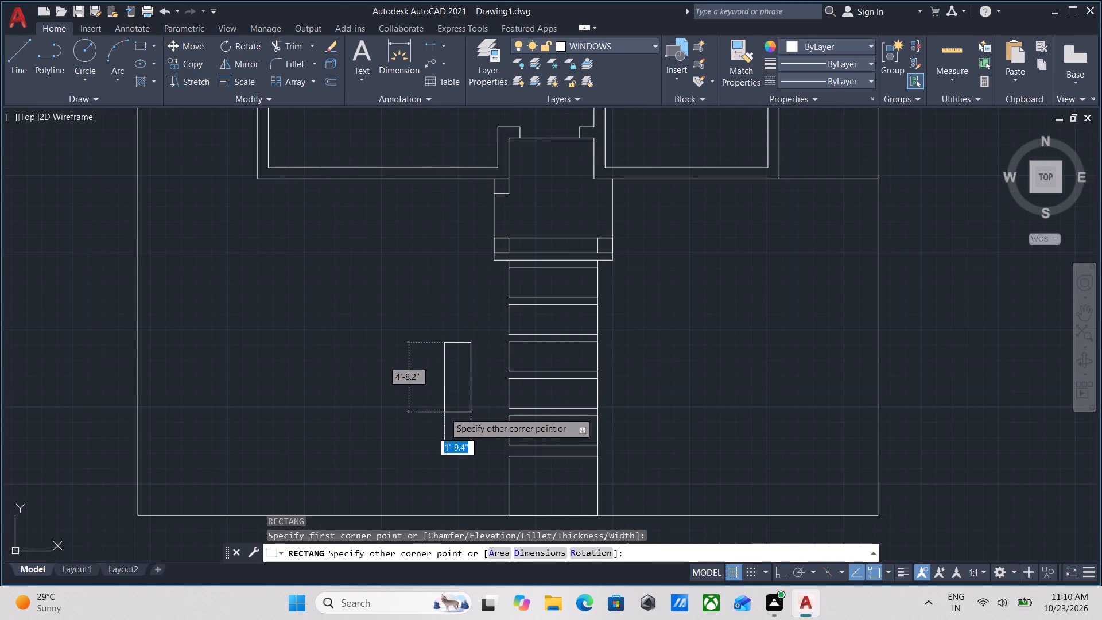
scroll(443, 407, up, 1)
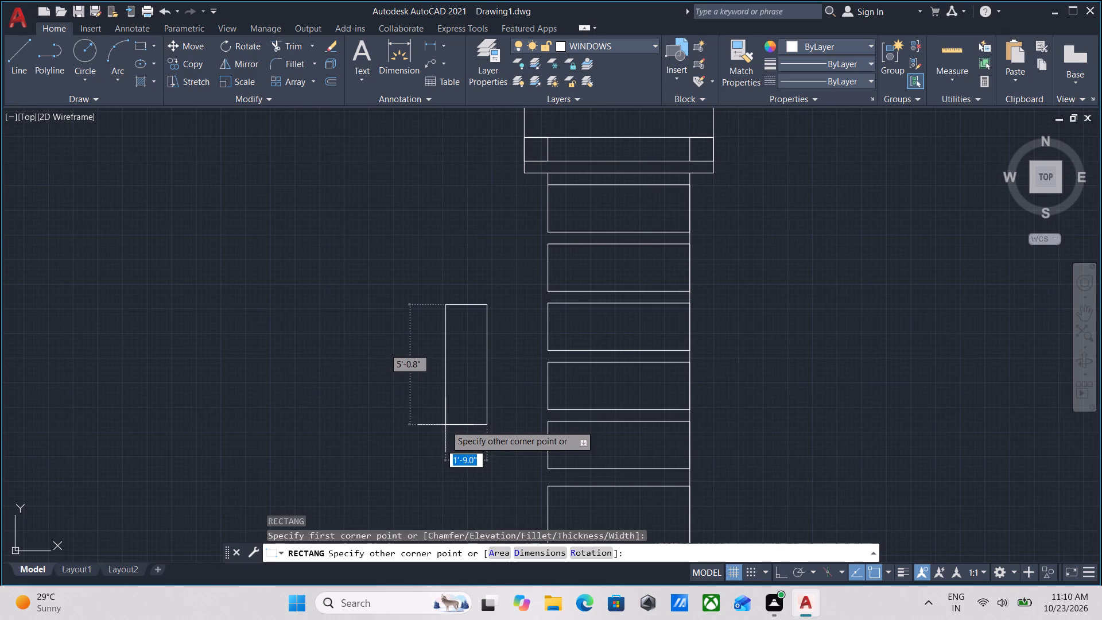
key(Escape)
Draw a rectangle 2' wide by 6' long in the front yard, just west of the third to fifth path slabs.
text(REC)
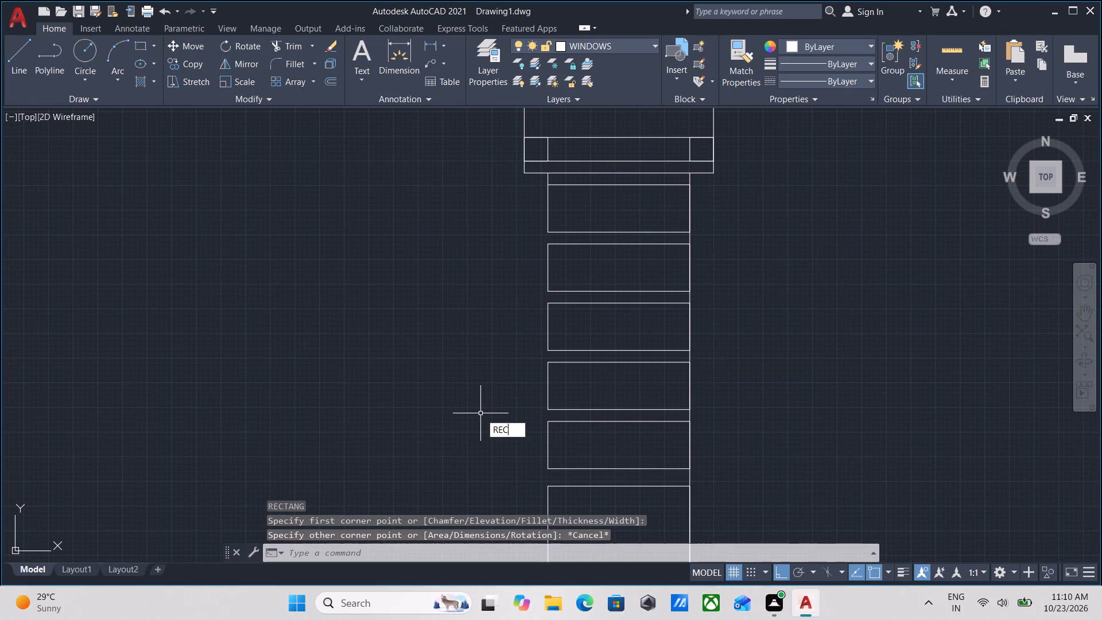
key(Return)
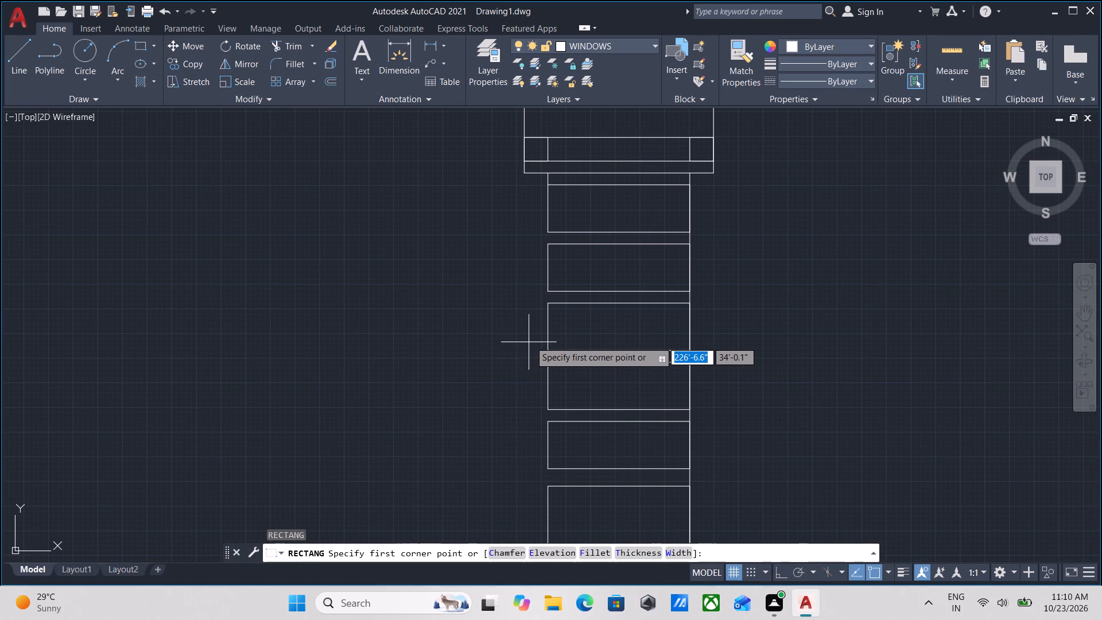
click(537, 342)
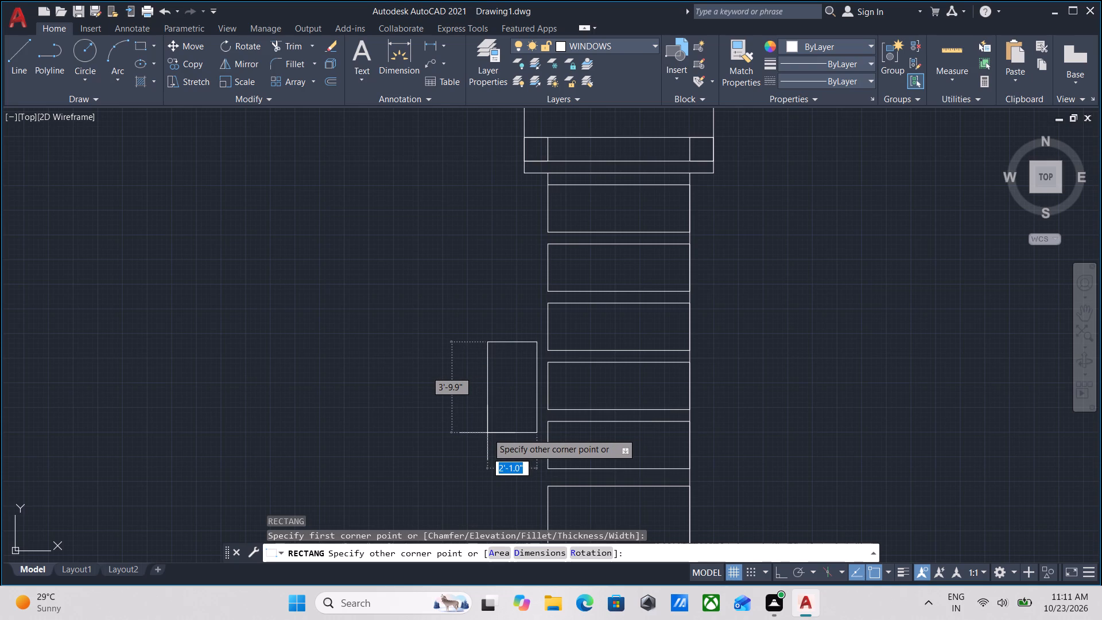
text(2')
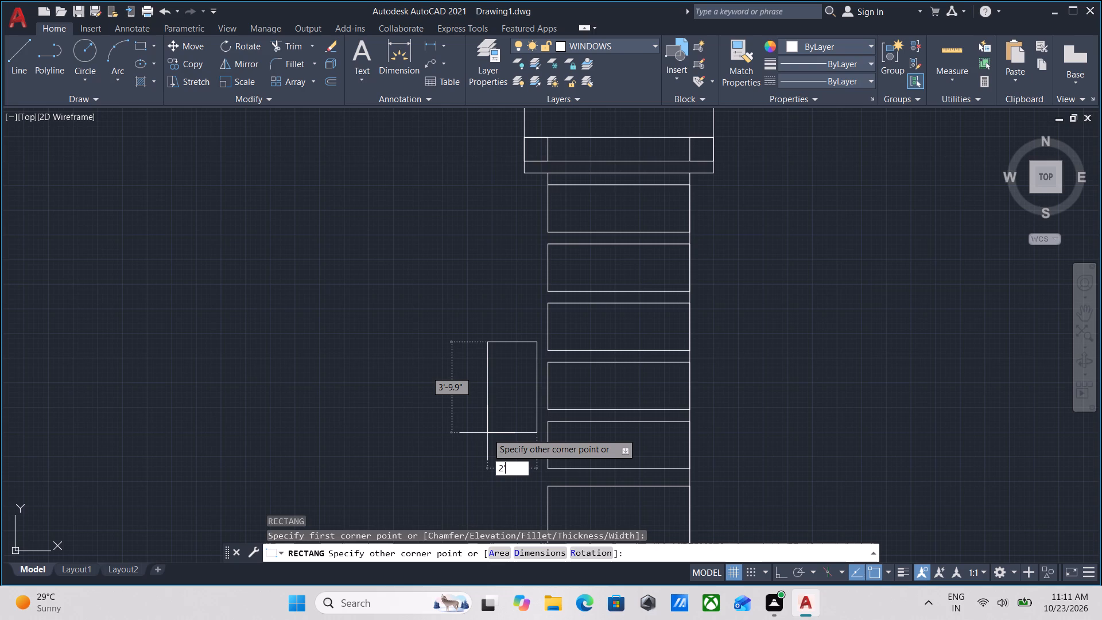
key(Tab)
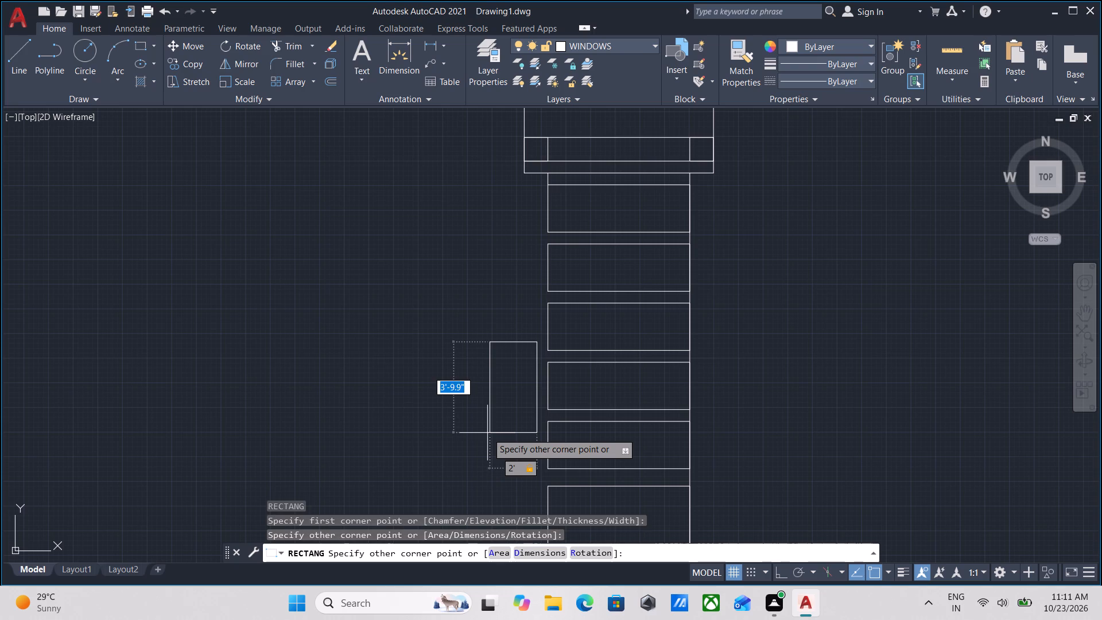
text(6')
key(Return)
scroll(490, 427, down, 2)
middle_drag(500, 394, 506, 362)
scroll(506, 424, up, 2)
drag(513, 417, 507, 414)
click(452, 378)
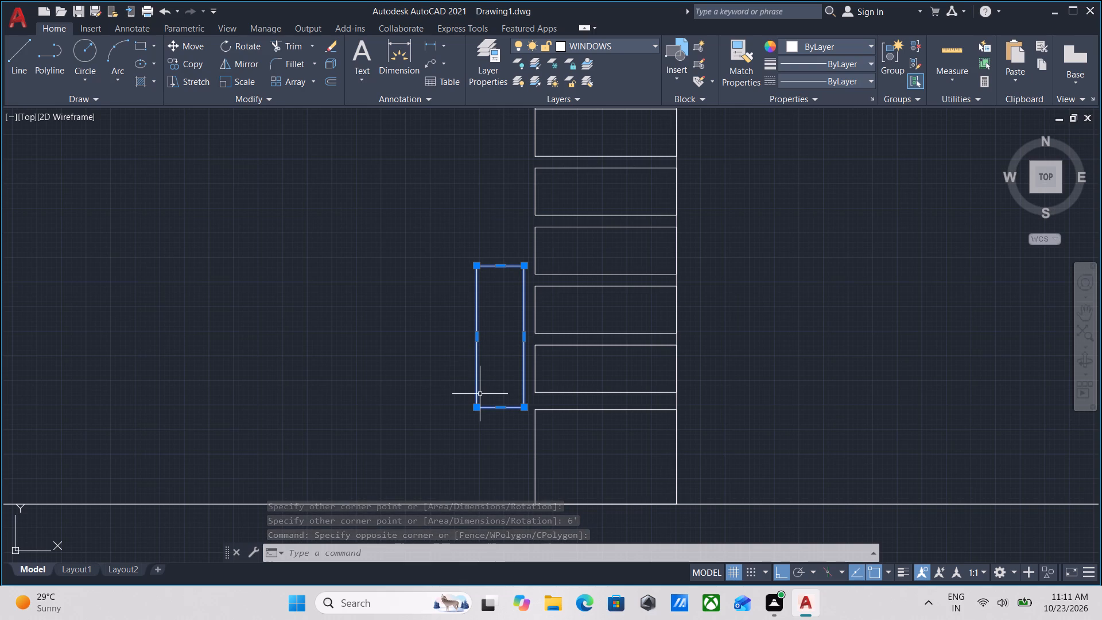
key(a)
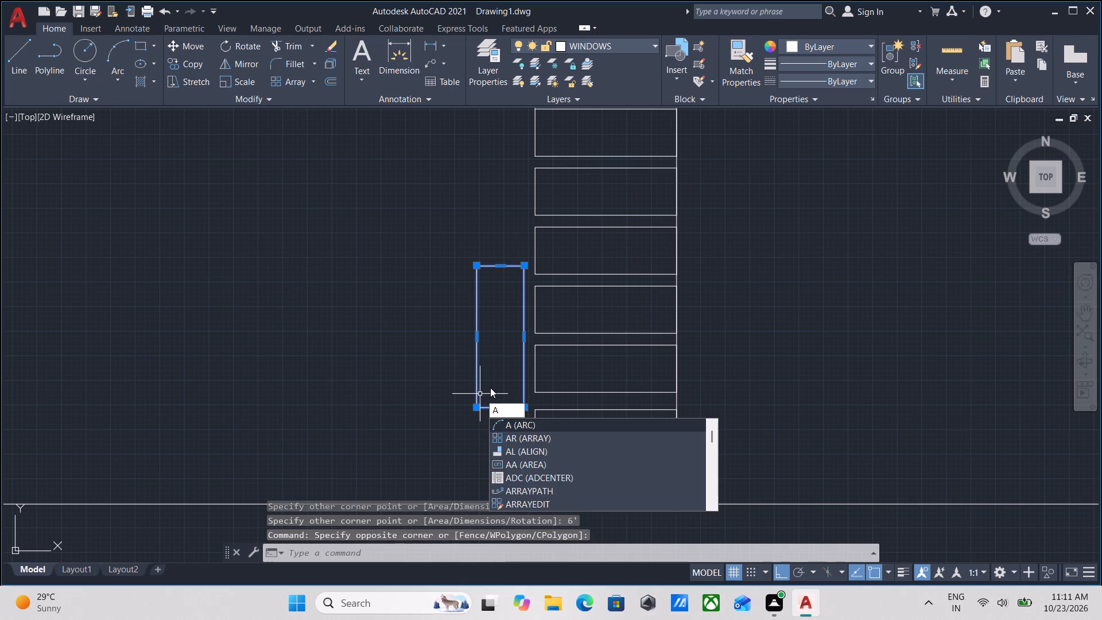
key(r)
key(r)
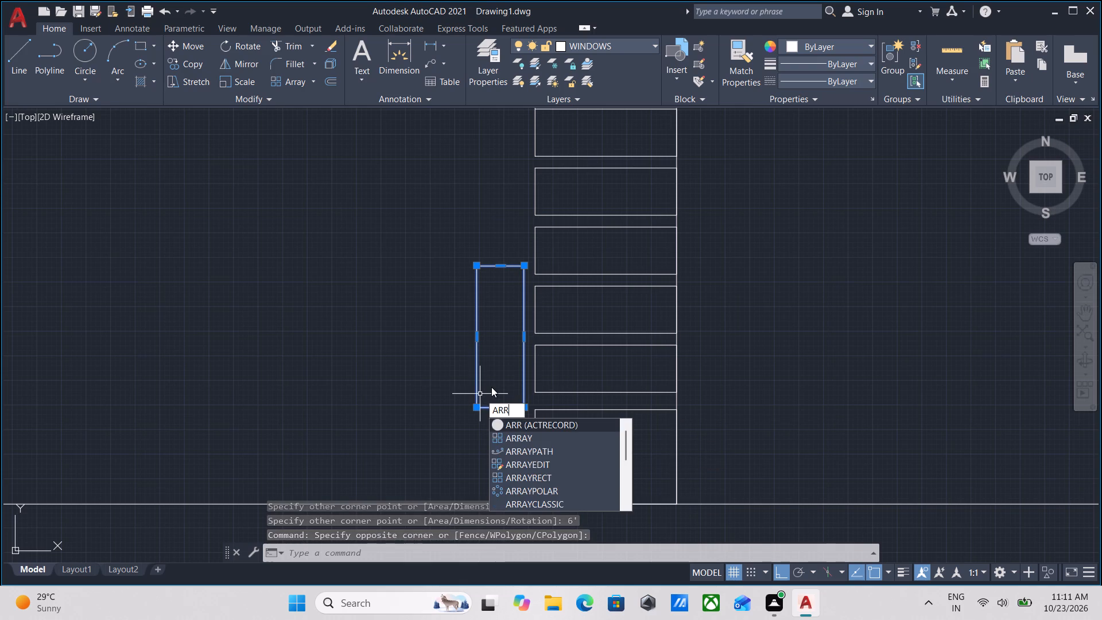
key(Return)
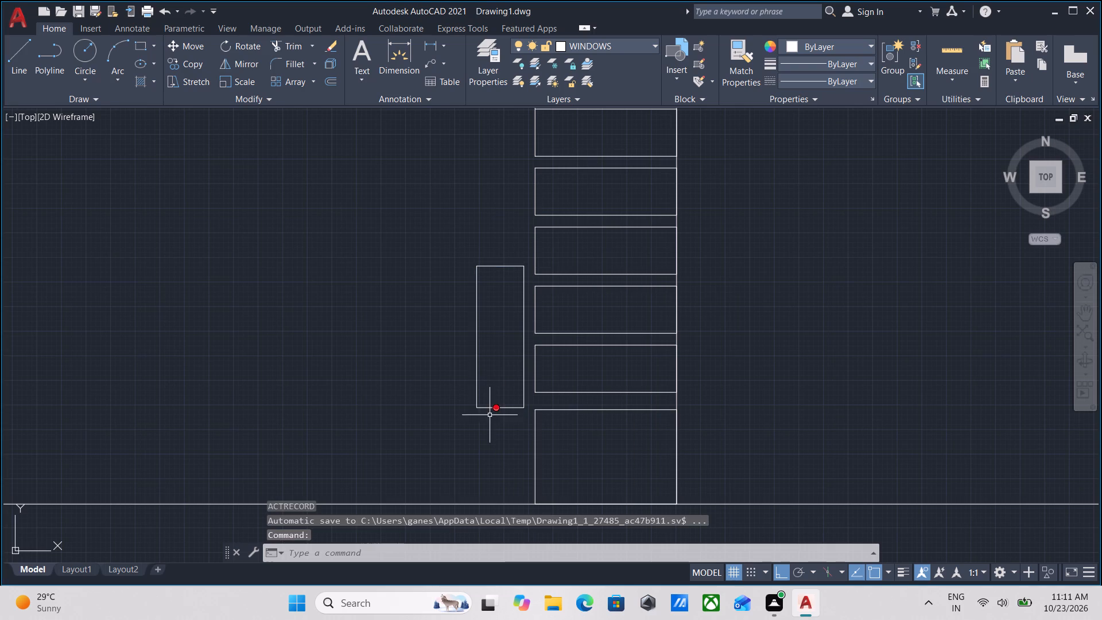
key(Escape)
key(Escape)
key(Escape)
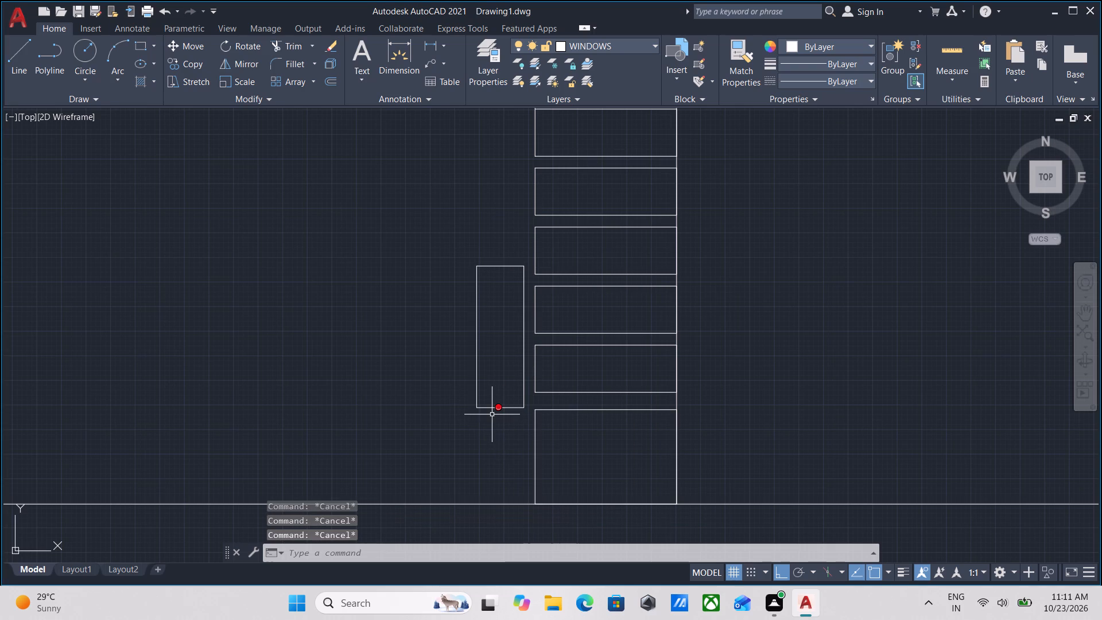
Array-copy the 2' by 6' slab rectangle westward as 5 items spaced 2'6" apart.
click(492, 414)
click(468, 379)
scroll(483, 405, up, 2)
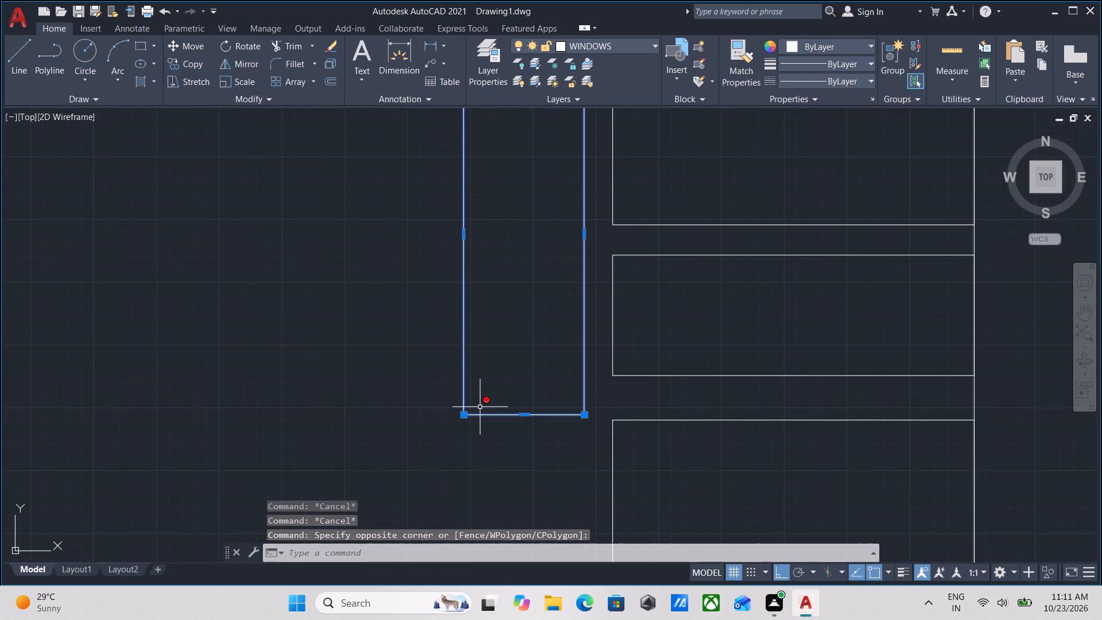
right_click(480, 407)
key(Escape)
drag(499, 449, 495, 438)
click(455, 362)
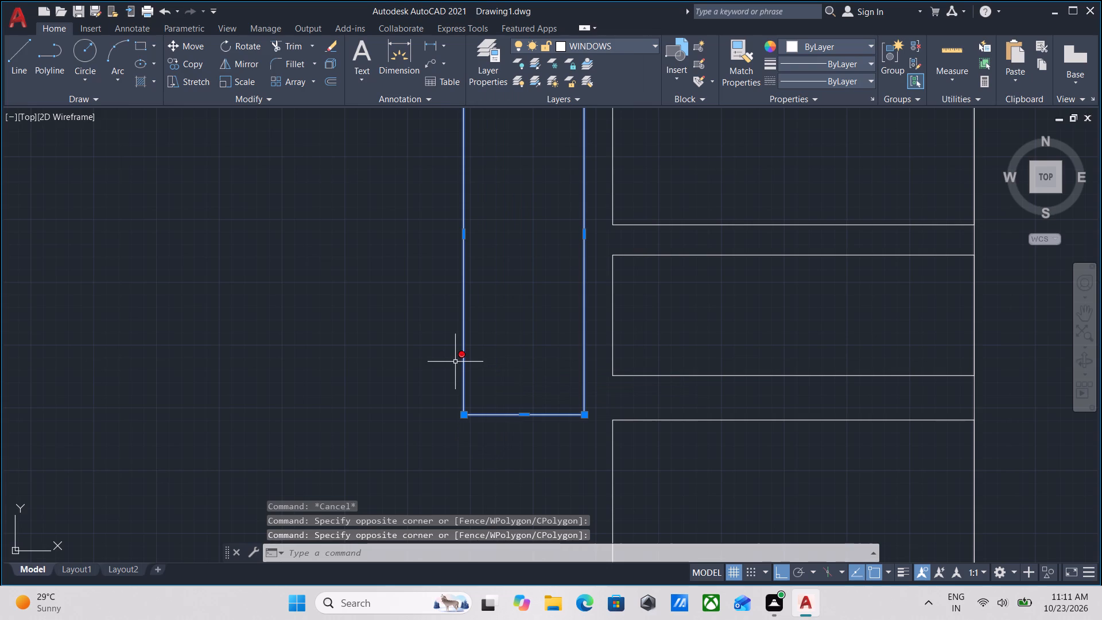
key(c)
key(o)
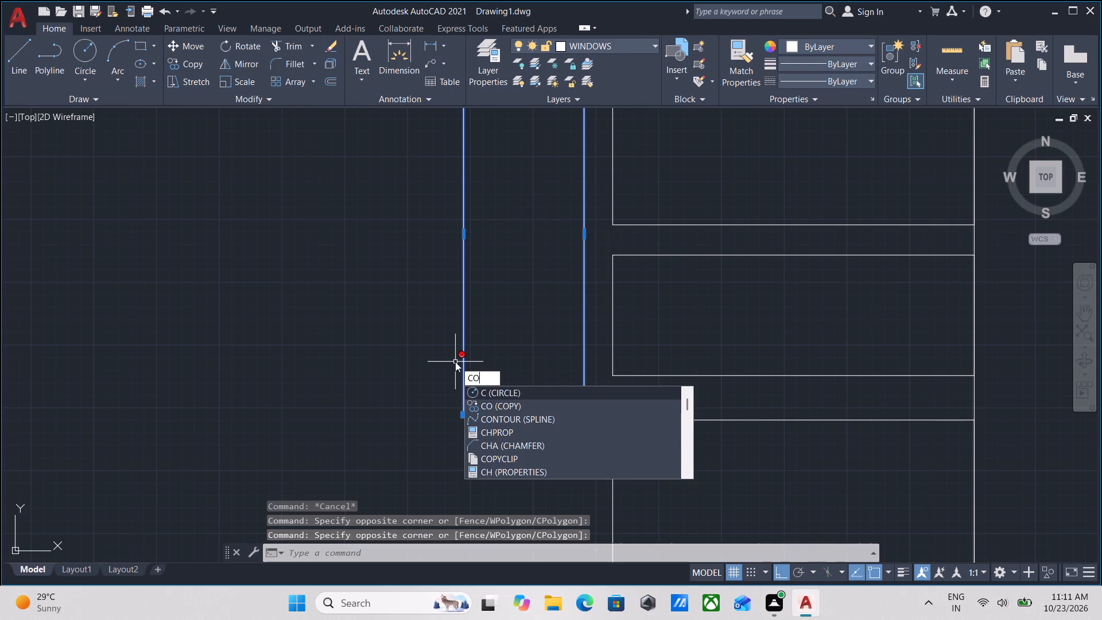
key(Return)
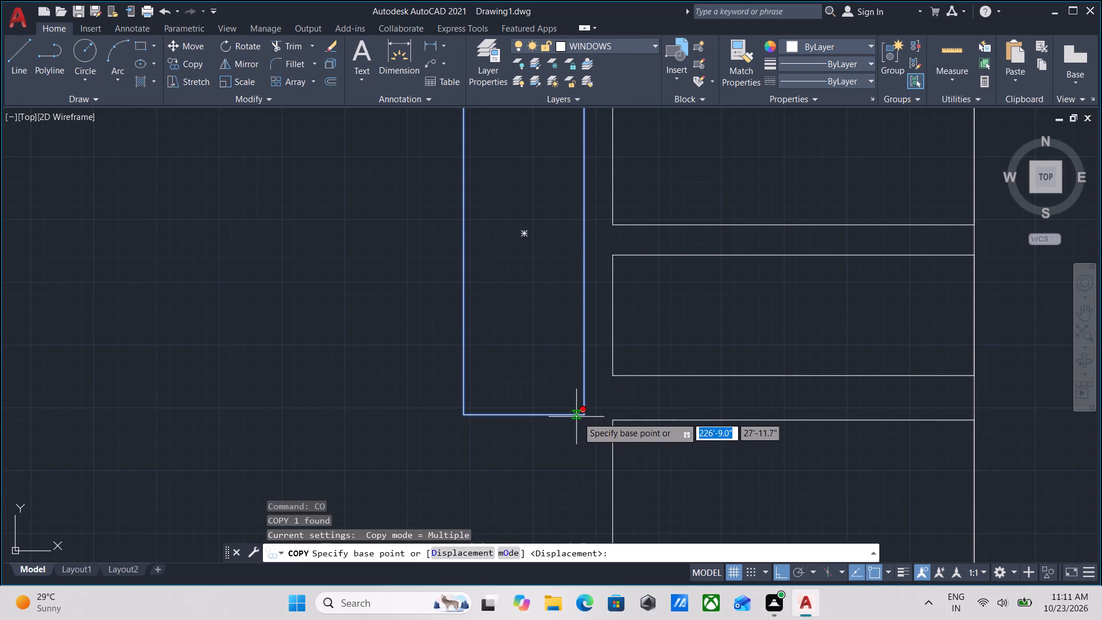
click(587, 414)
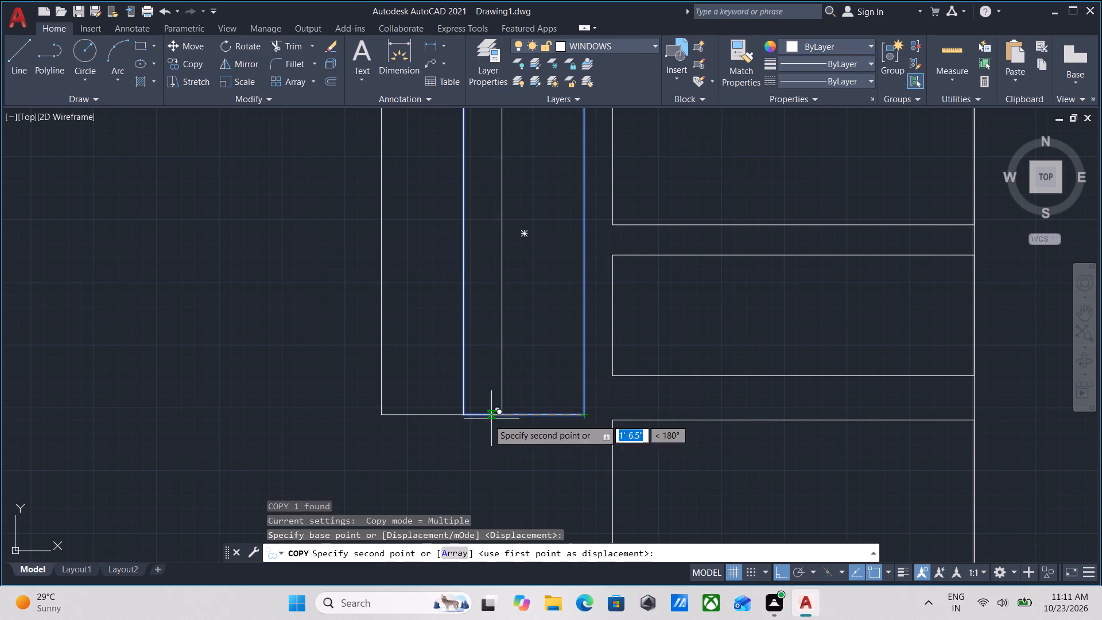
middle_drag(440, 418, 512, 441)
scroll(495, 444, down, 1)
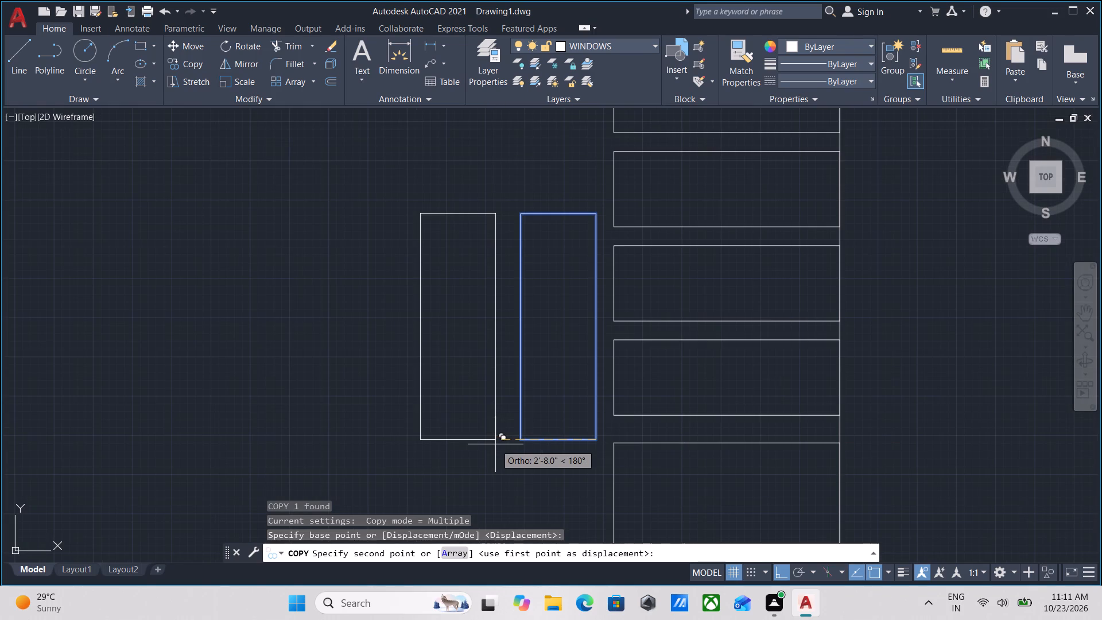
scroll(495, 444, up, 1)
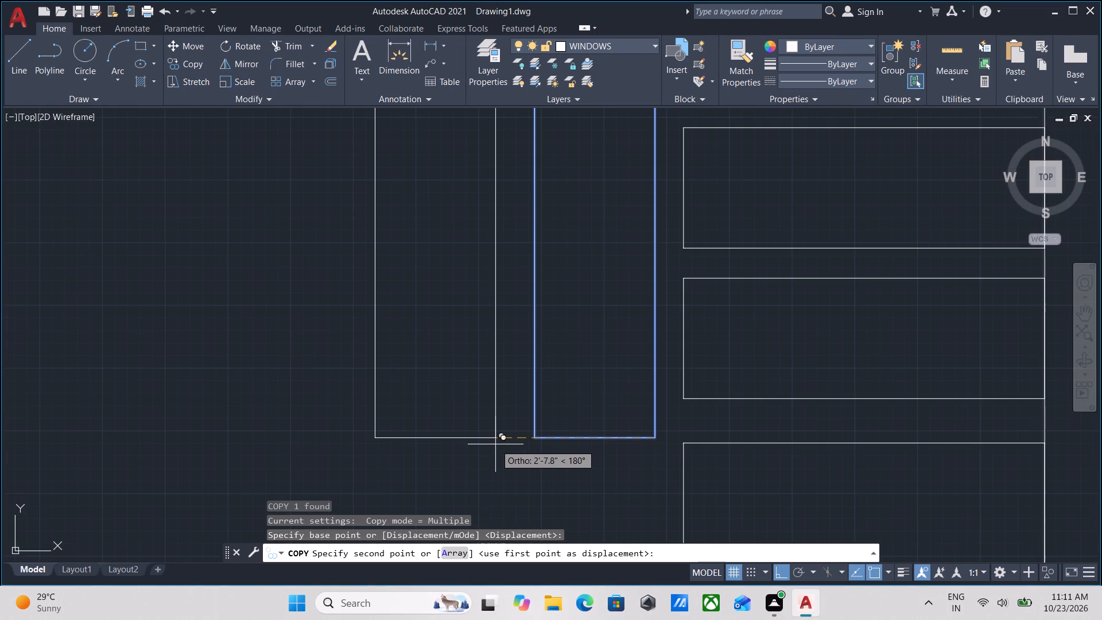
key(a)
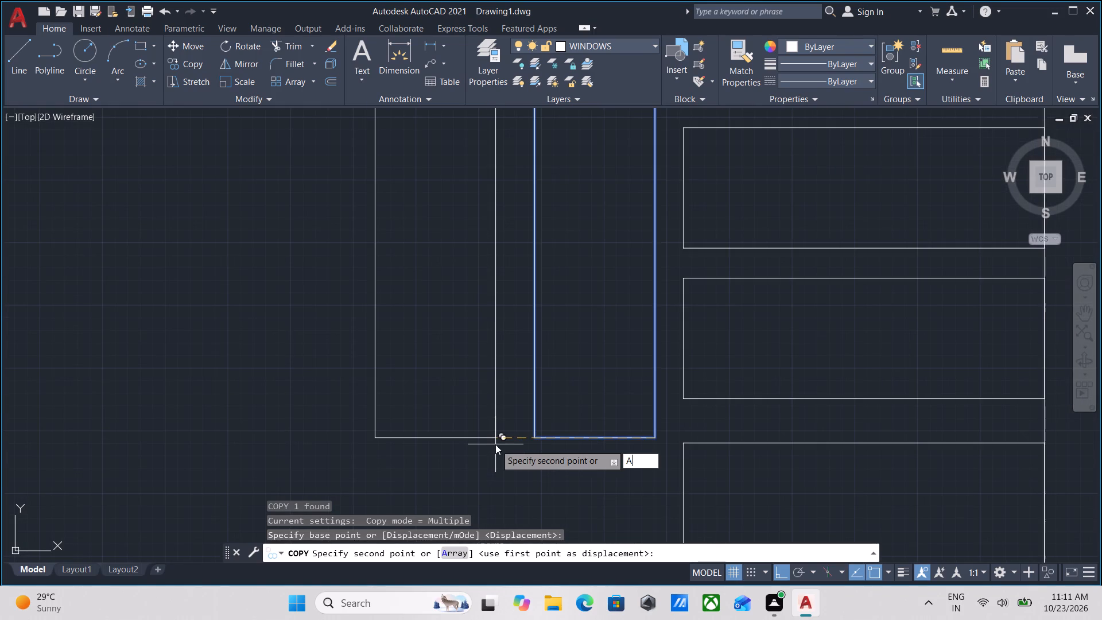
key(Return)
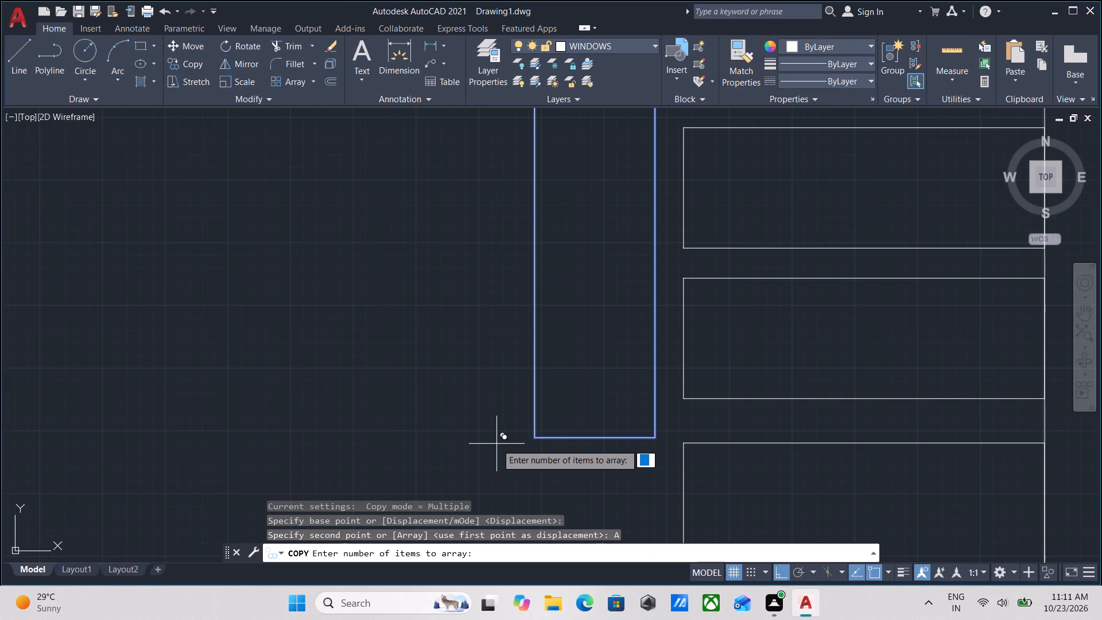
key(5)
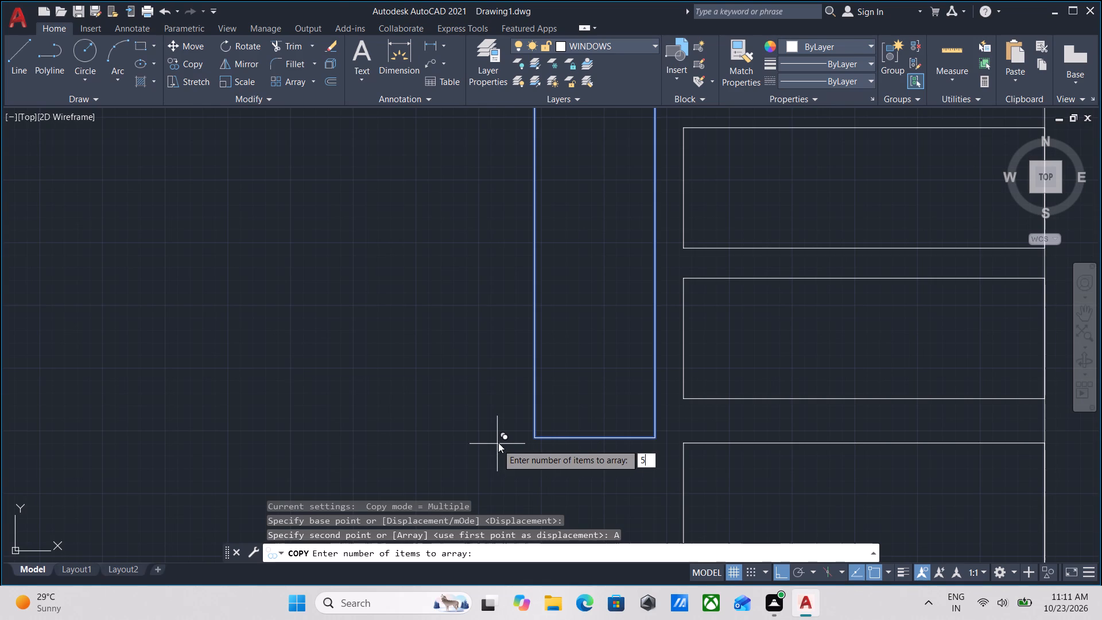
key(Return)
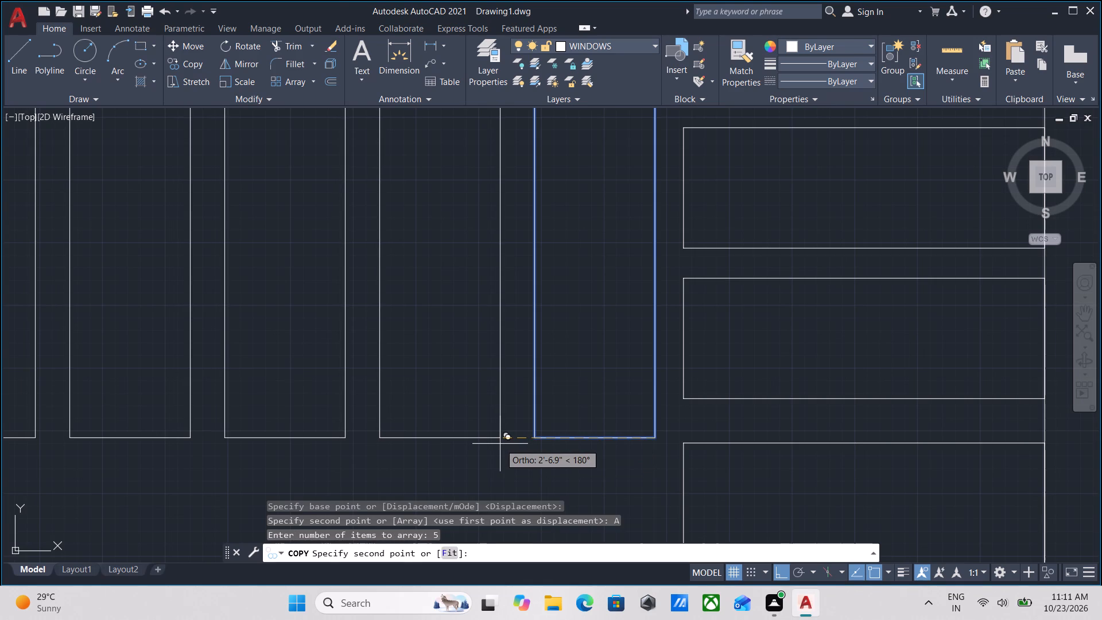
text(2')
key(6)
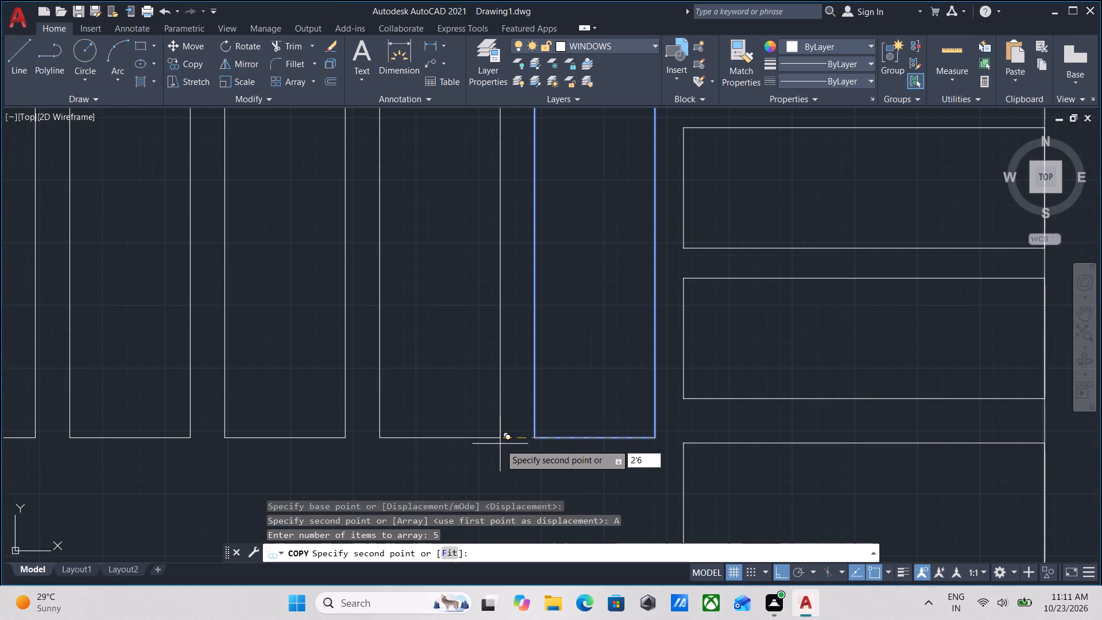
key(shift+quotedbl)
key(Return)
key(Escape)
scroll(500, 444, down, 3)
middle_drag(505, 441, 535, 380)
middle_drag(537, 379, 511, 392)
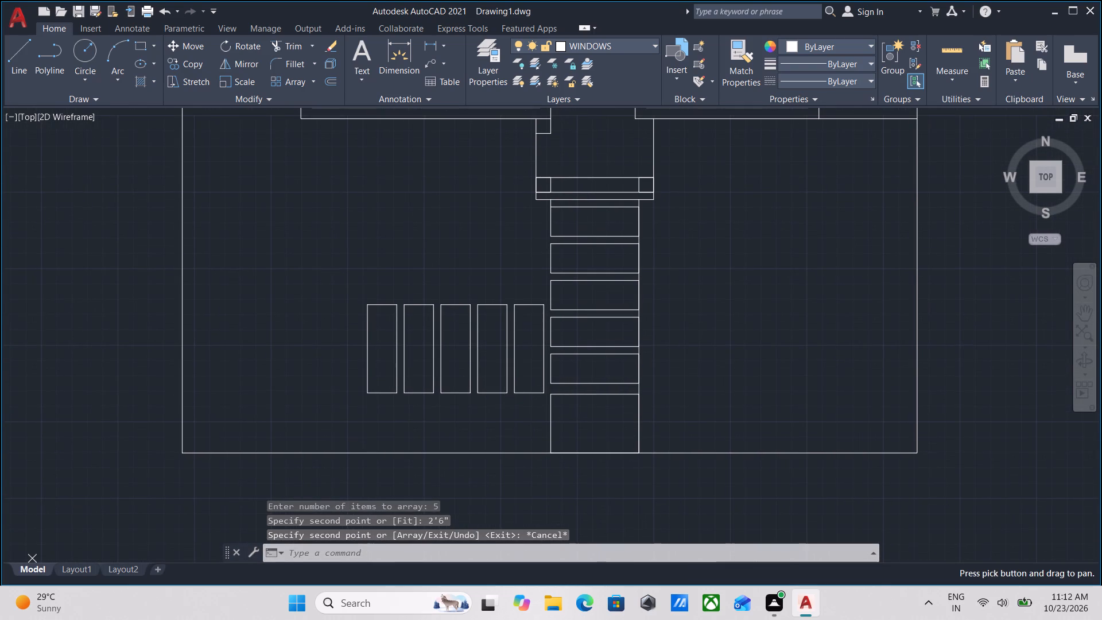
Erase all five 2' by 6' slab rectangles west of the path.
scroll(511, 392, up, 1)
scroll(511, 392, down, 1)
middle_drag(511, 392, 511, 451)
scroll(511, 451, down, 1)
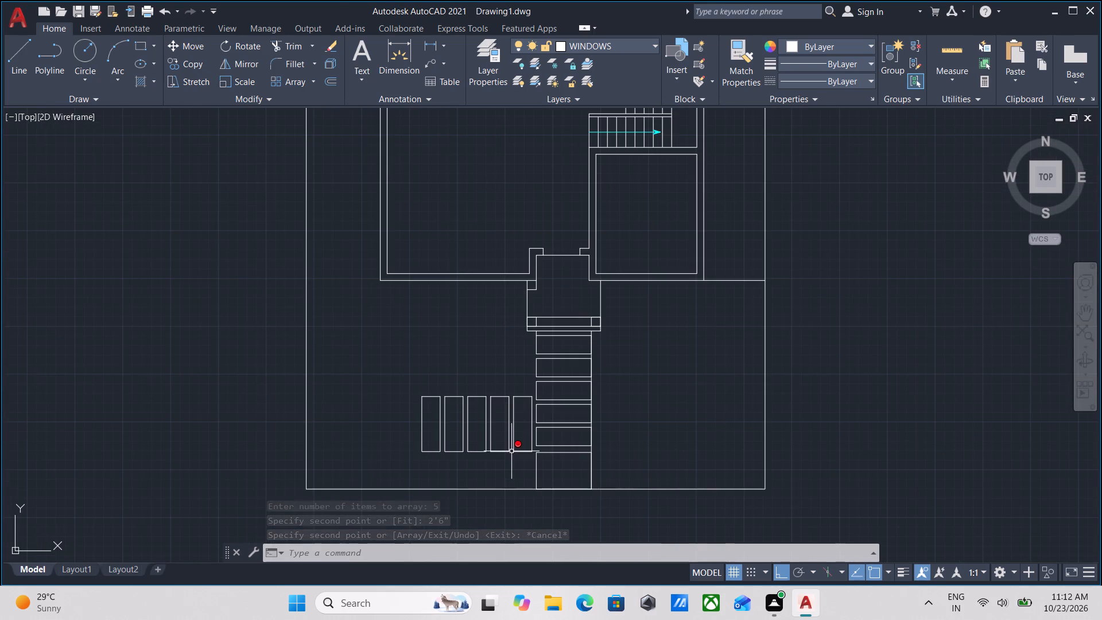
middle_drag(511, 451, 517, 444)
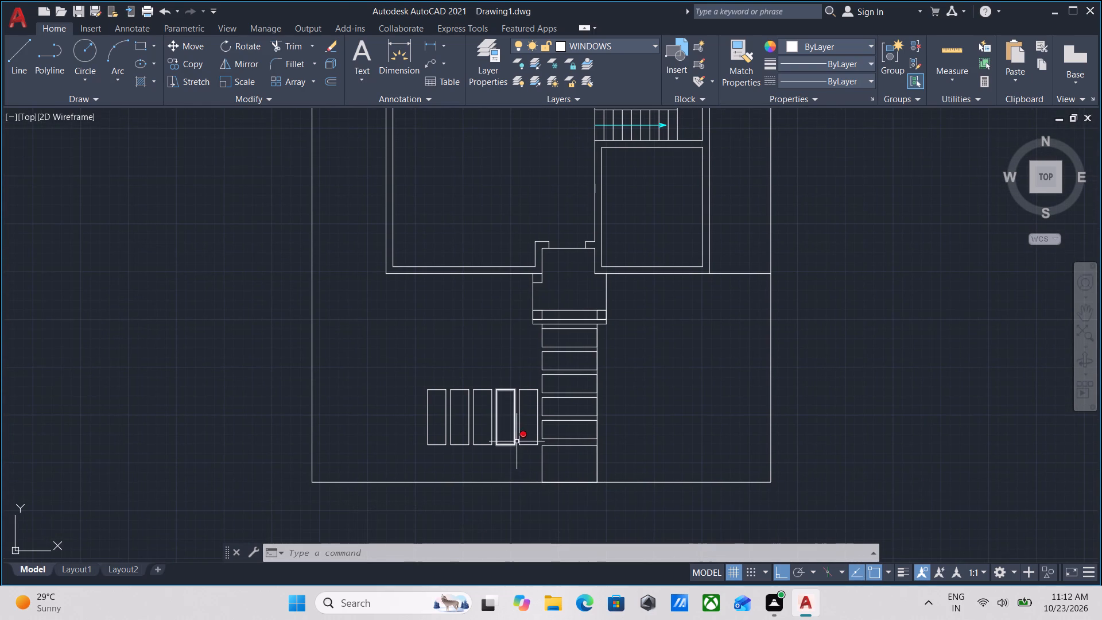
scroll(537, 455, up, 1)
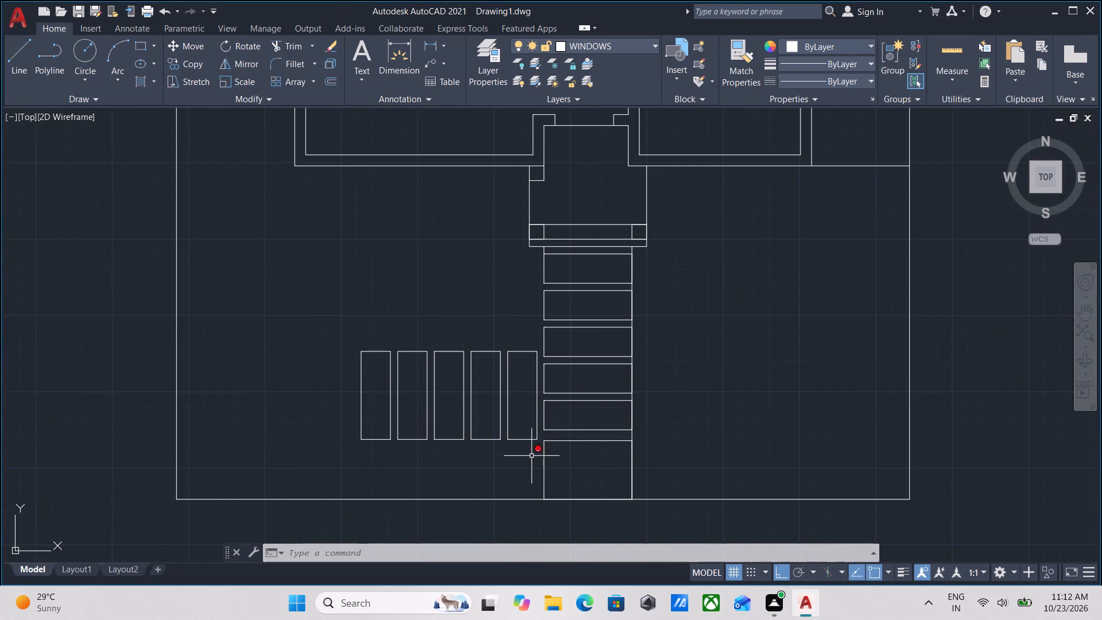
drag(528, 455, 522, 448)
click(325, 324)
right_click(325, 324)
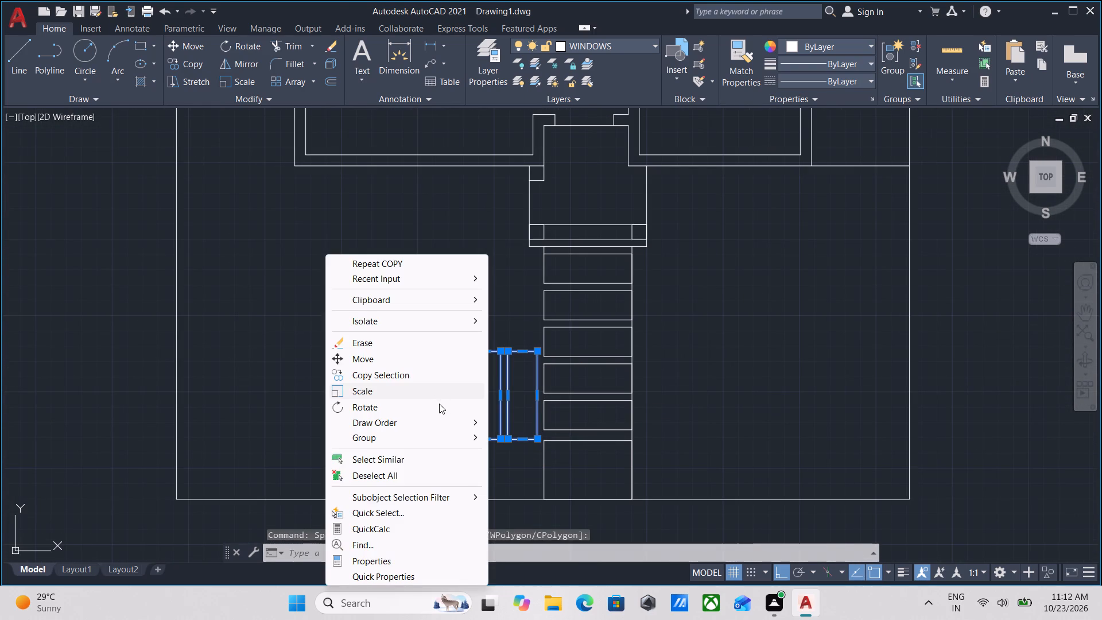
click(394, 338)
scroll(445, 381, up, 3)
key(Escape)
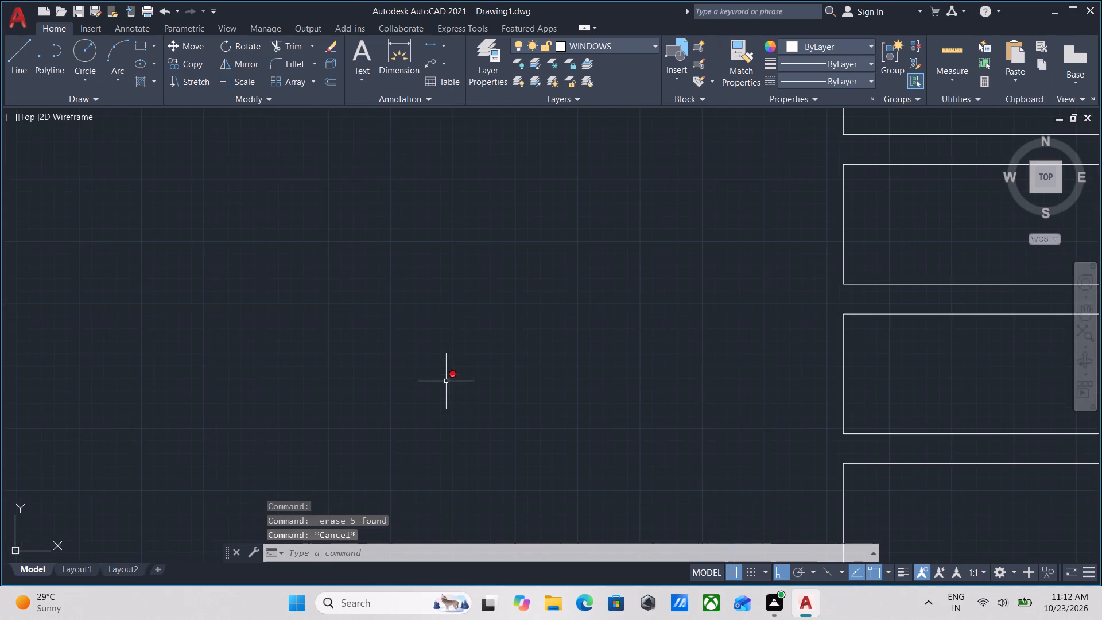
scroll(452, 382, up, 2)
right_click(452, 382)
key(Escape)
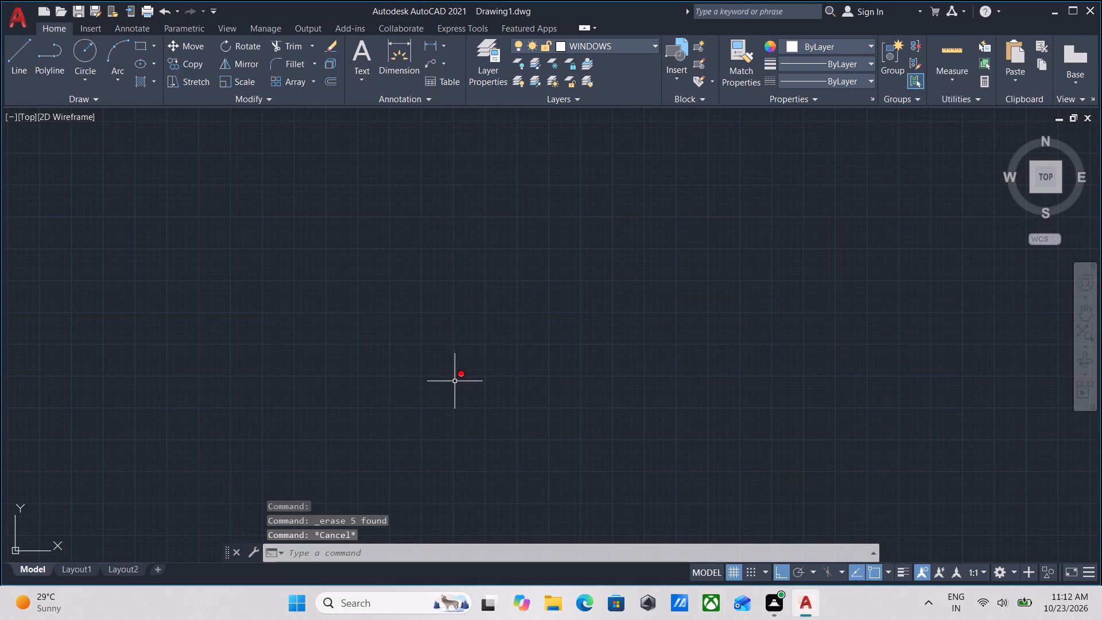
right_click(455, 382)
key(Escape)
Draw a rectangle 1' wide by 4' long in the front yard, west of the fourth and fifth path slabs.
scroll(457, 381, down, 3)
middle_drag(517, 379, 355, 362)
scroll(487, 354, down, 2)
middle_drag(486, 356, 455, 383)
text(REC)
key(Return)
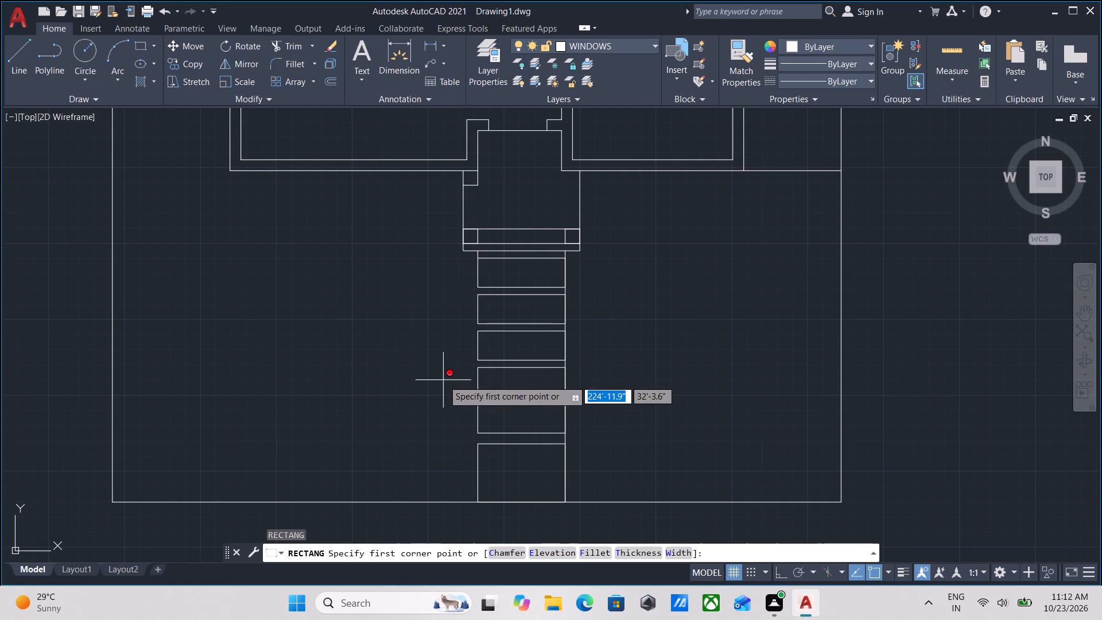
click(443, 380)
scroll(421, 433, up, 1)
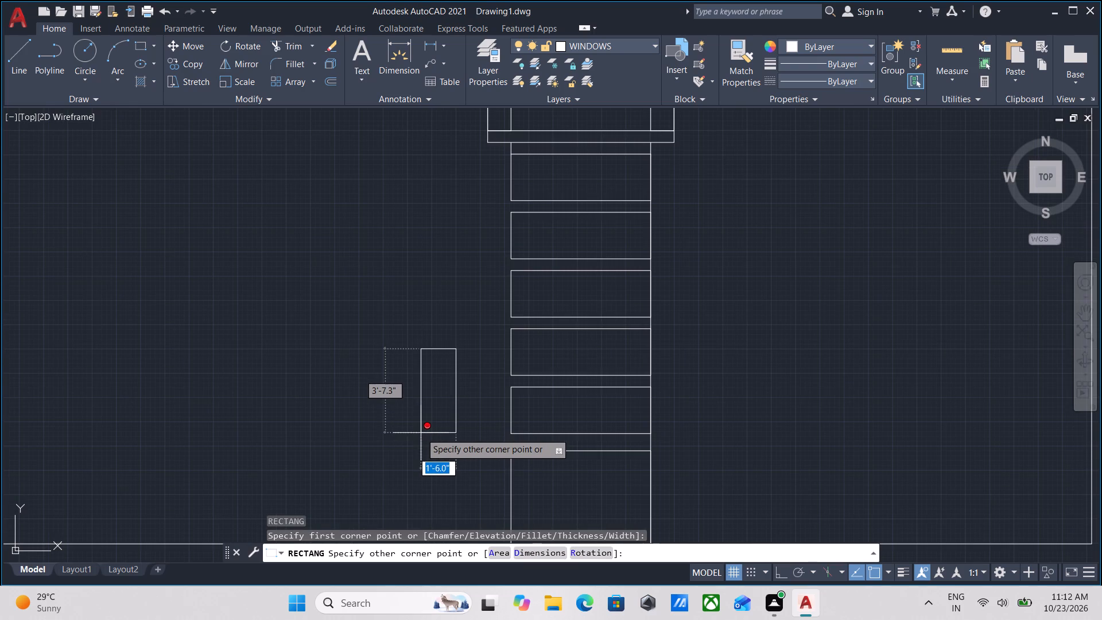
key(1)
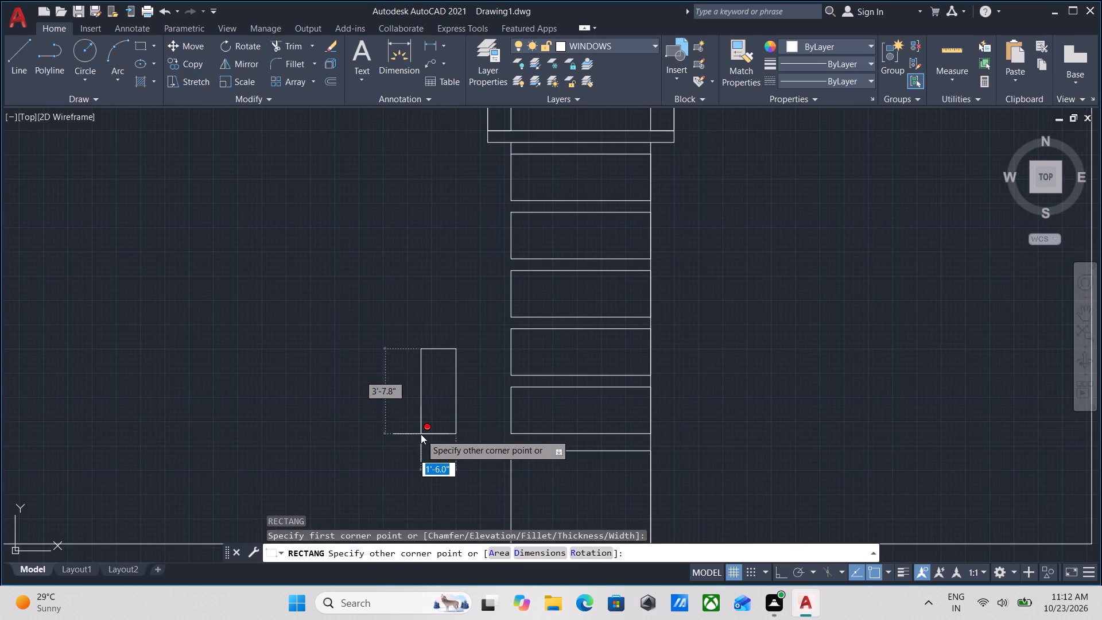
key(apostrophe)
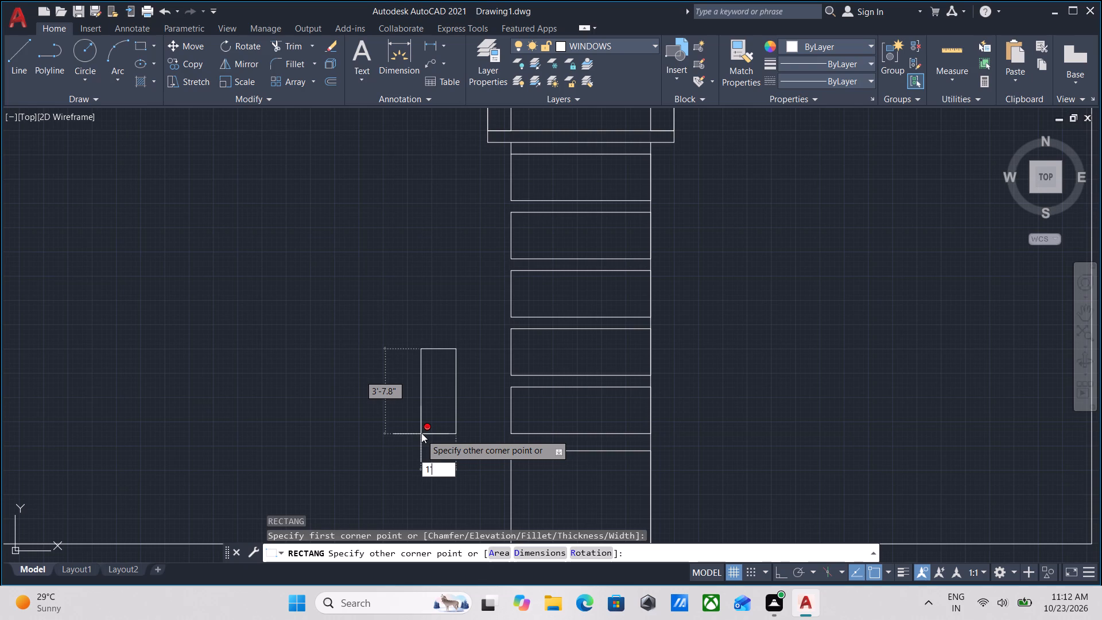
key(Tab)
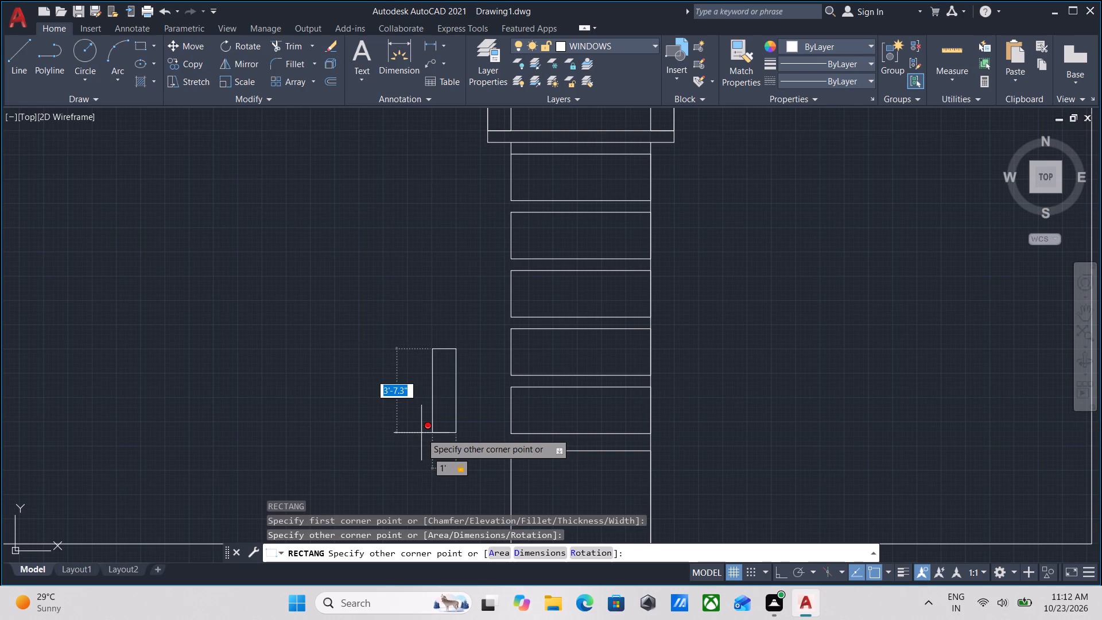
key(4)
key(apostrophe)
key(Return)
scroll(471, 429, up, 1)
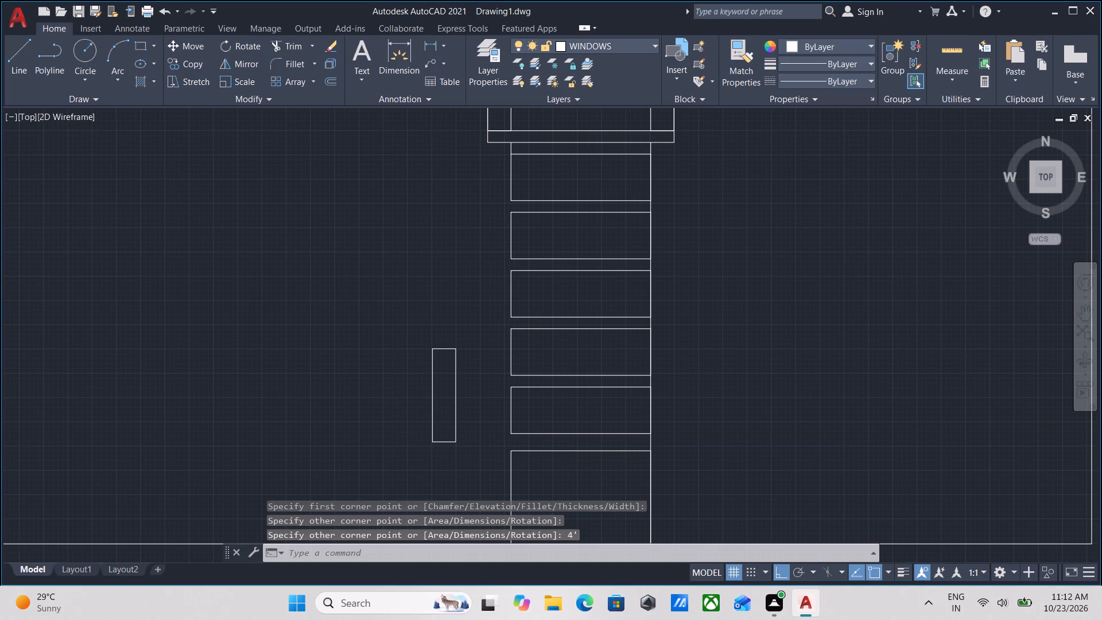
key(Escape)
Array-copy the 1' by 4' slab rectangle westward as 5 items spaced 1'6" apart.
click(441, 410)
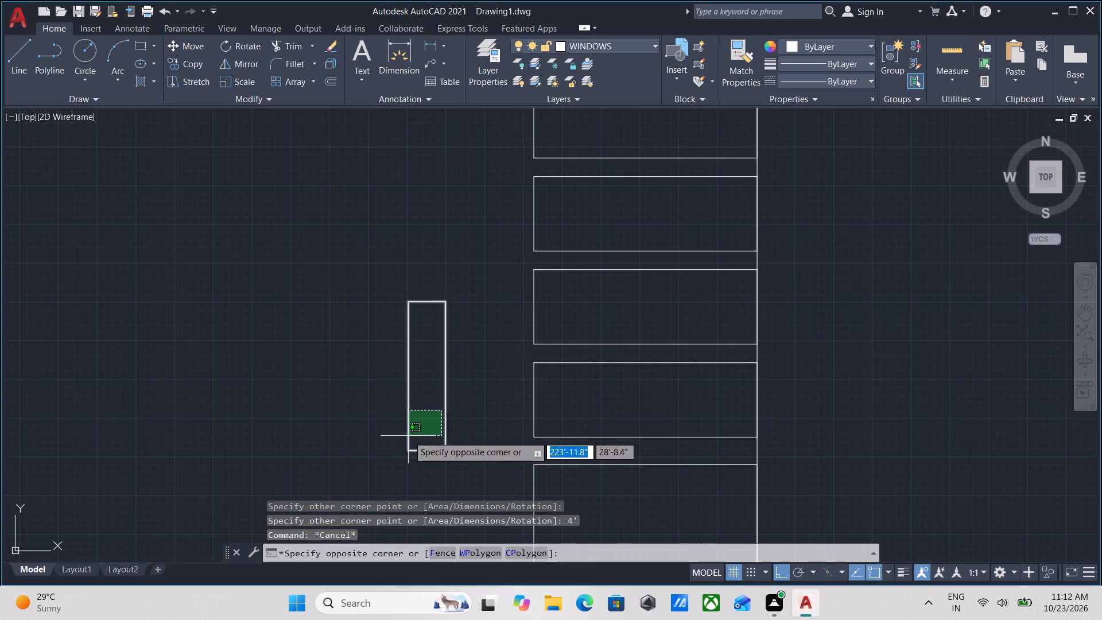
click(408, 436)
key(c)
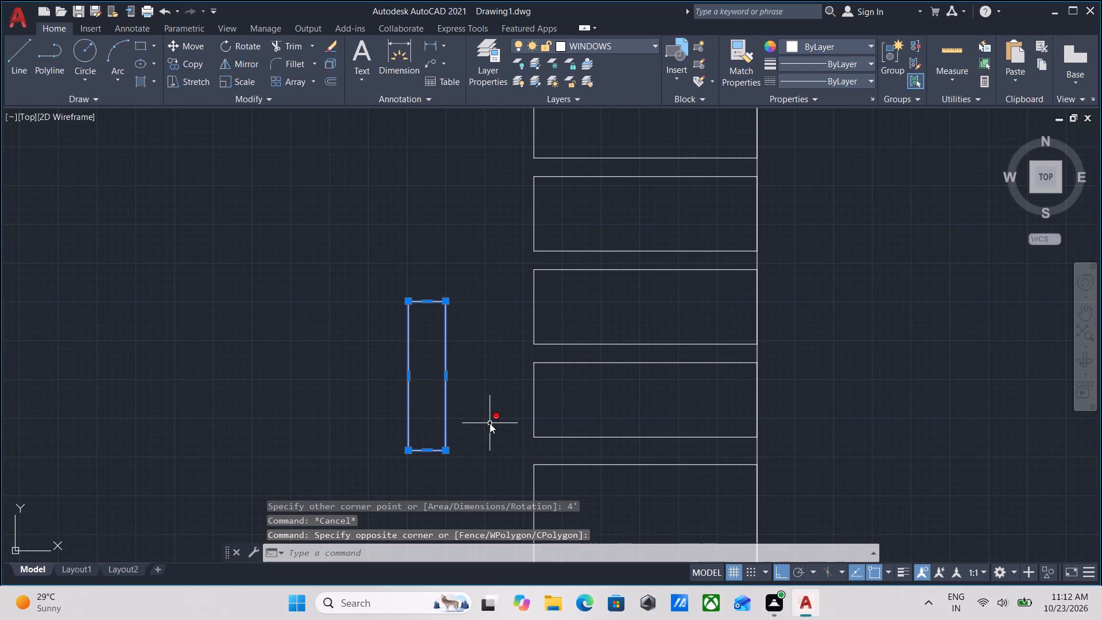
key(o)
key(Return)
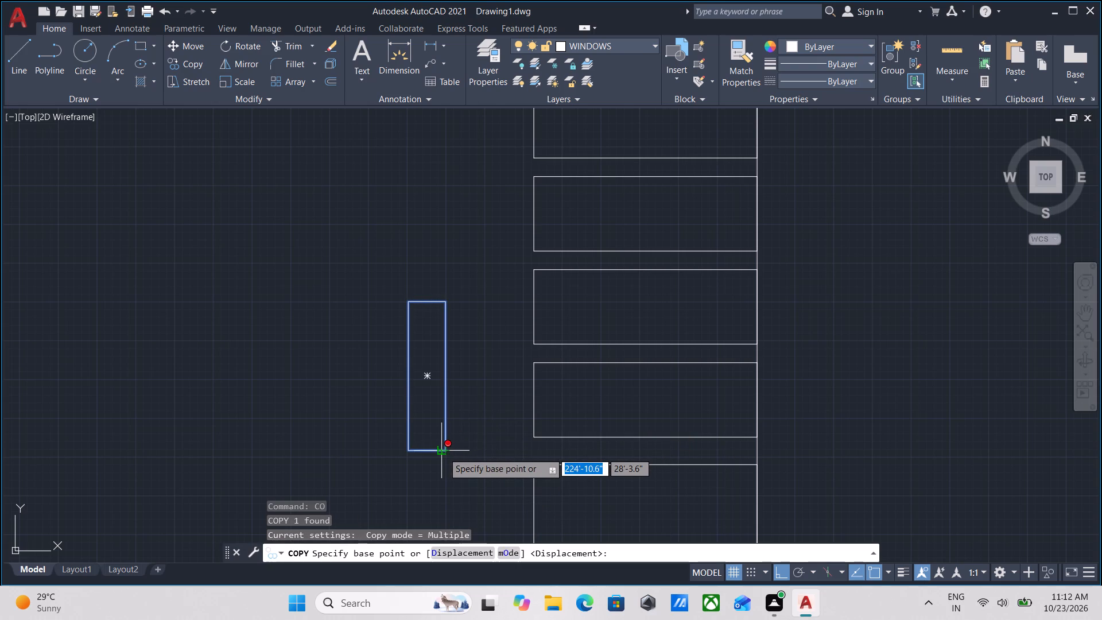
click(447, 450)
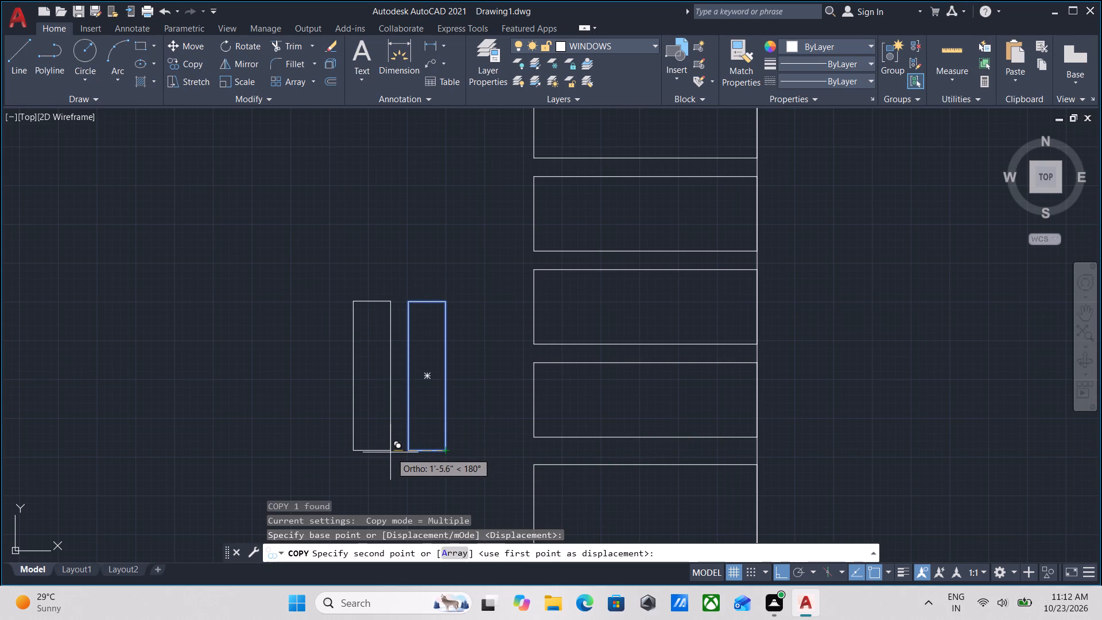
key(a)
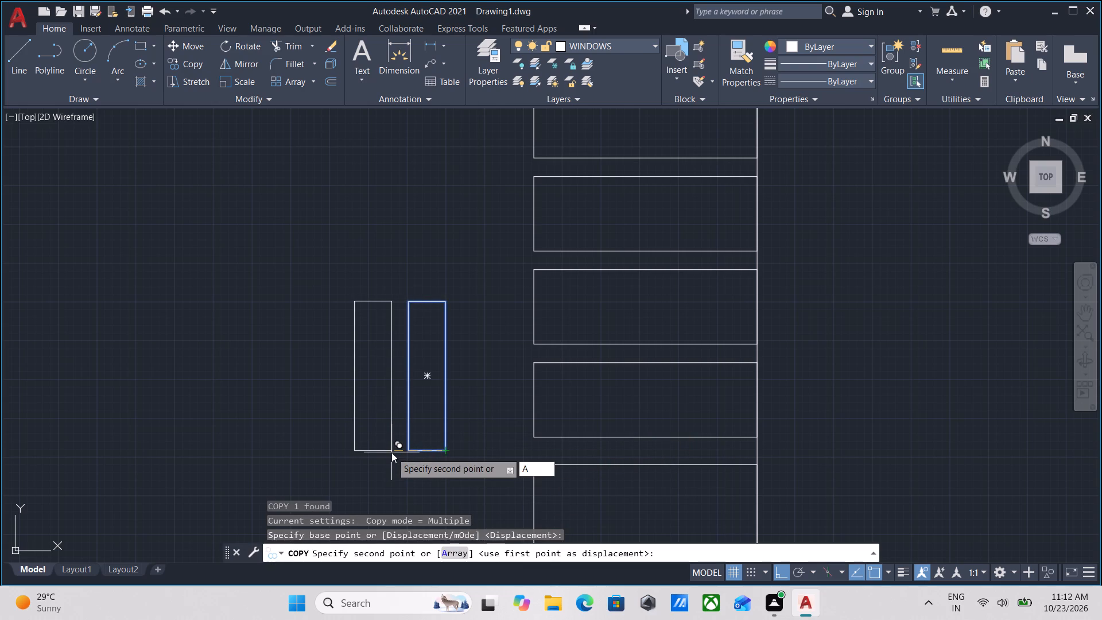
key(Return)
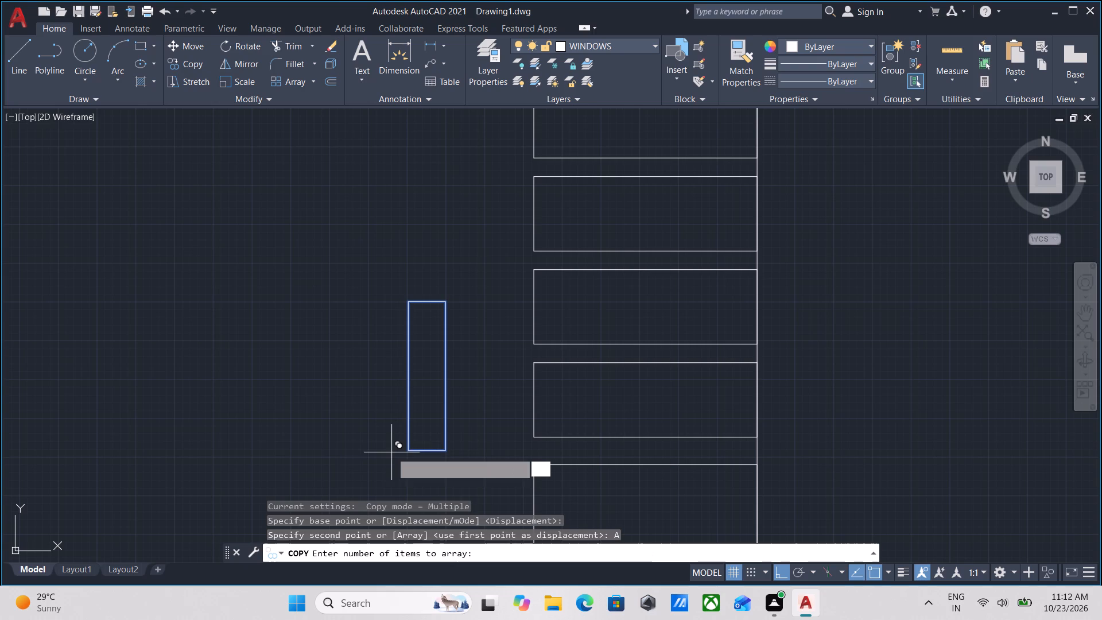
key(5)
key(Return)
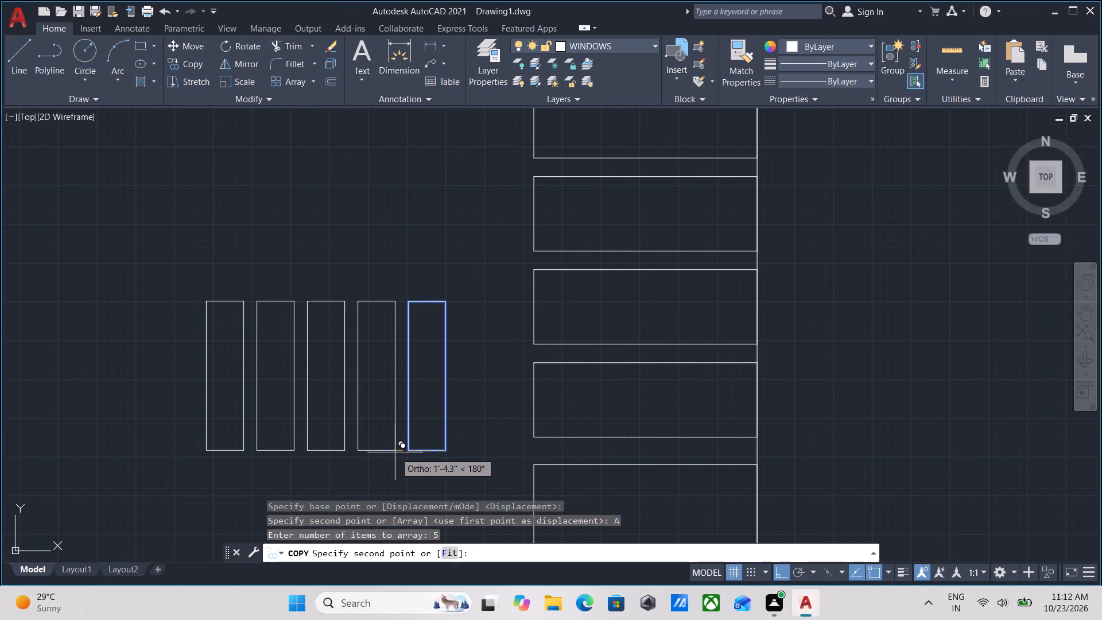
key(1)
key(apostrophe)
key(6)
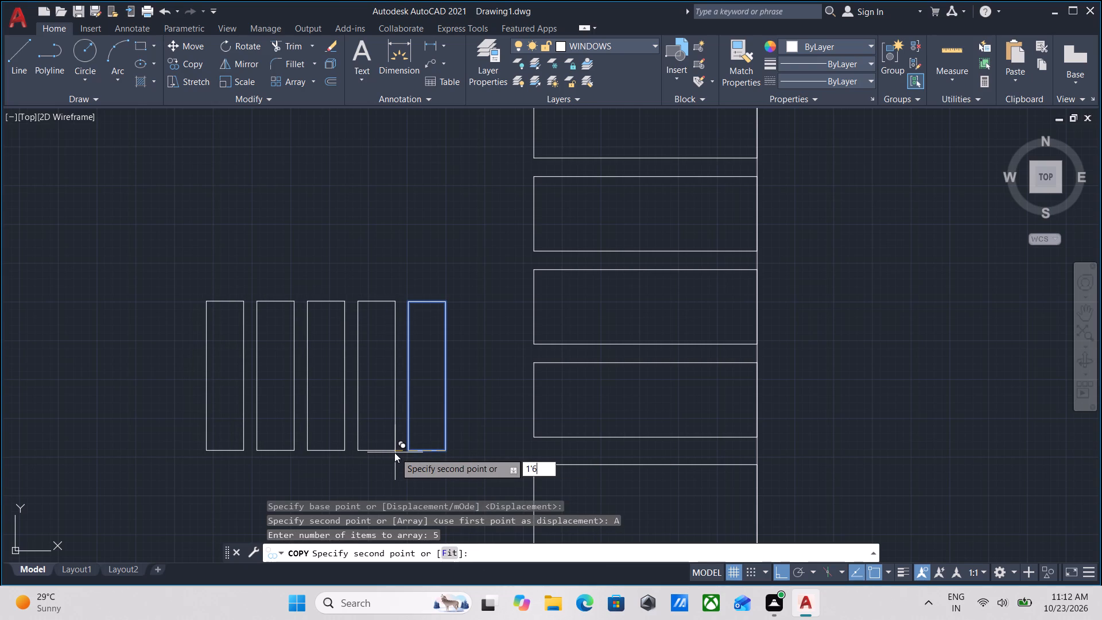
key(Return)
key(Escape)
Copy the easternmost 1' by 4' slab 1'6" east, toward the entrance path.
scroll(429, 414, down, 3)
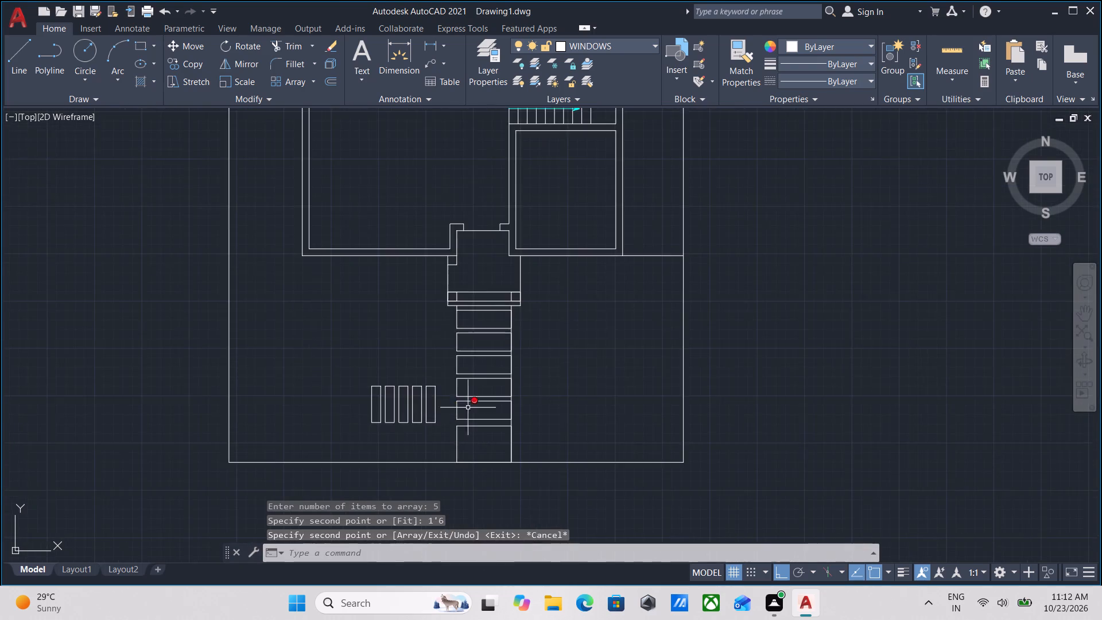
middle_drag(475, 403, 780, 376)
middle_drag(676, 388, 471, 398)
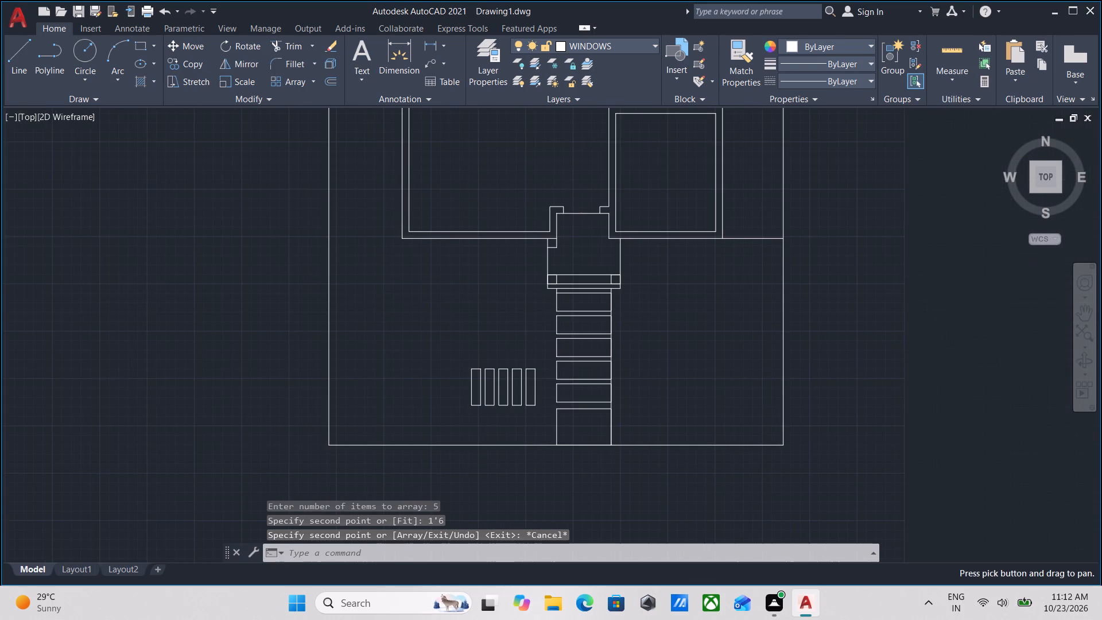
scroll(541, 413, up, 2)
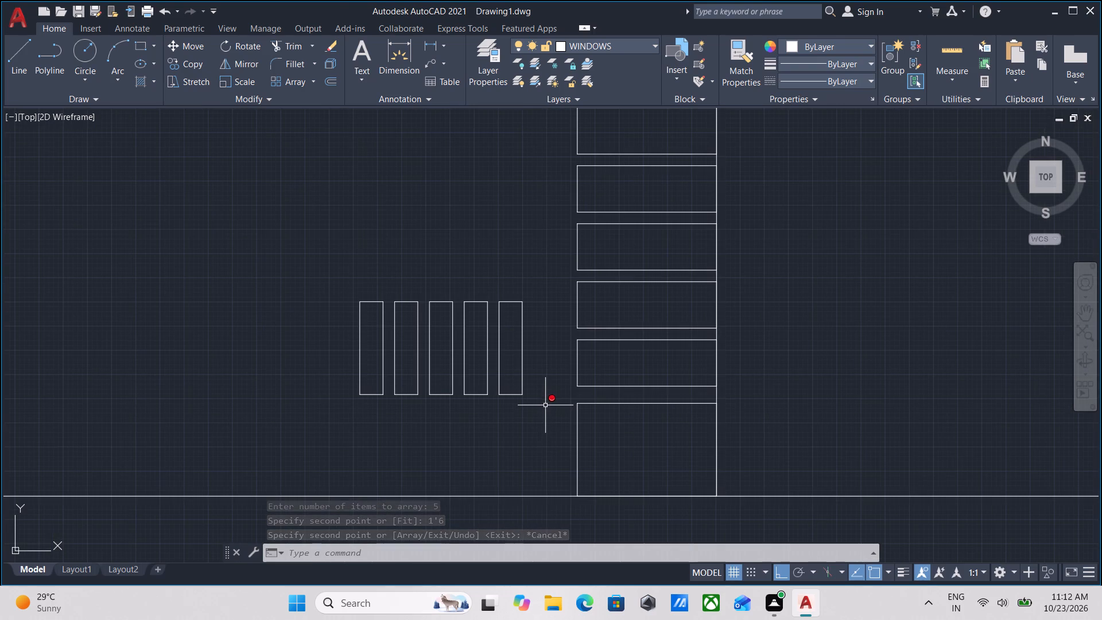
scroll(546, 401, up, 2)
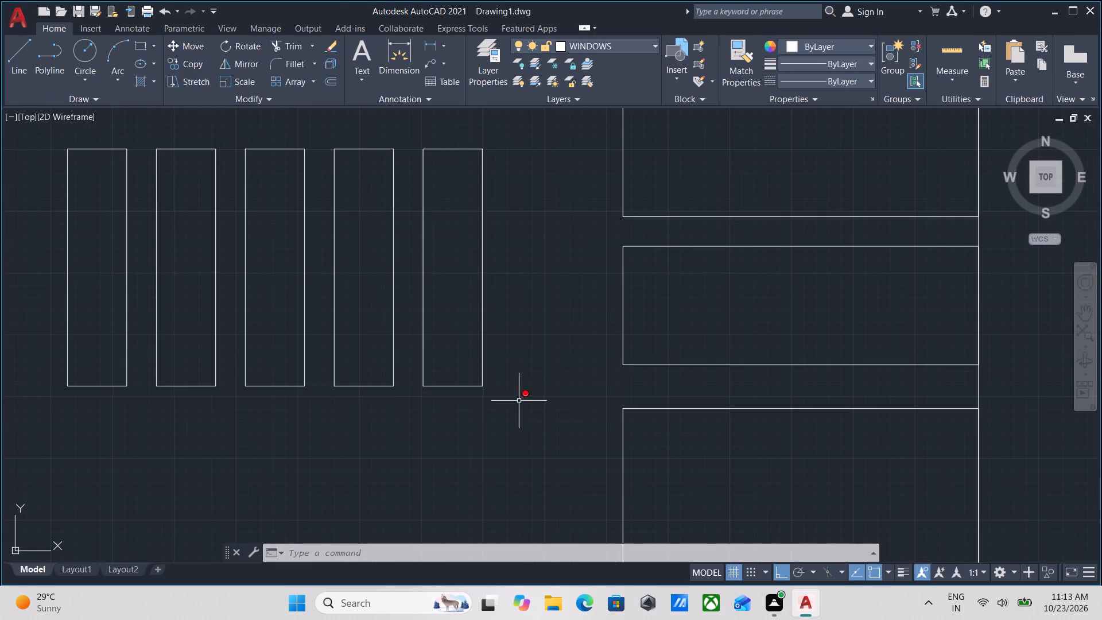
click(518, 401)
click(457, 358)
scroll(467, 372, down, 2)
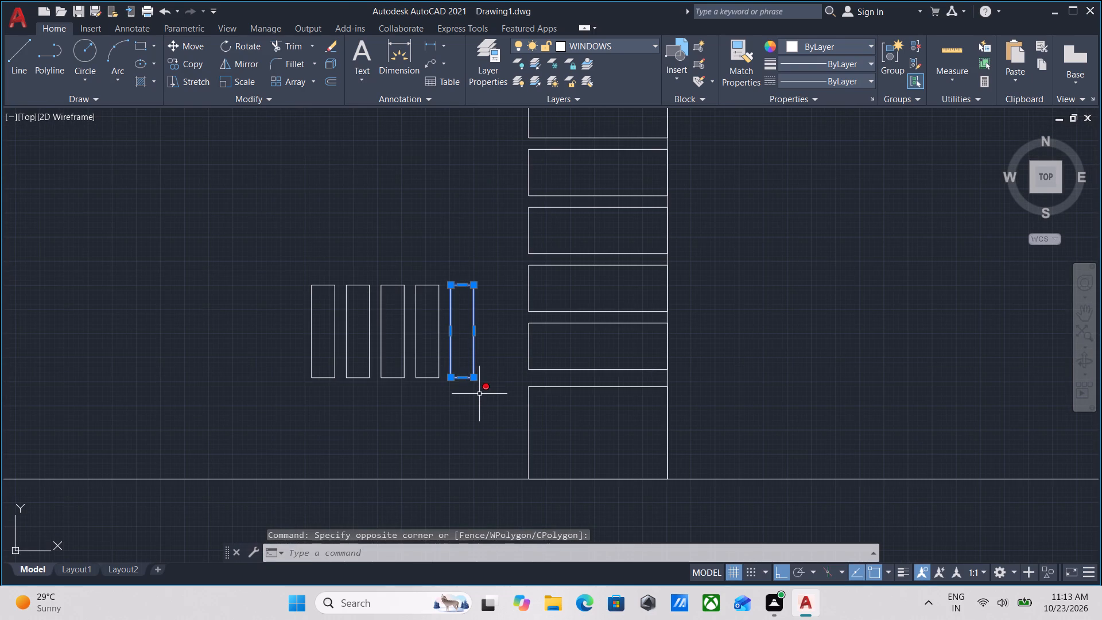
text(CO)
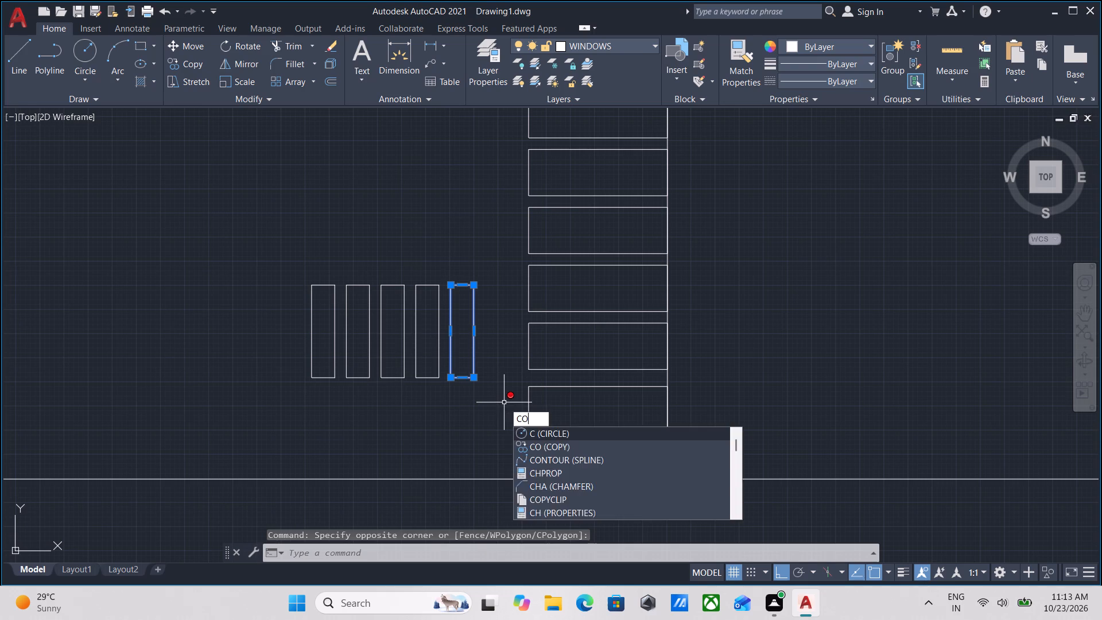
key(Return)
scroll(487, 381, up, 2)
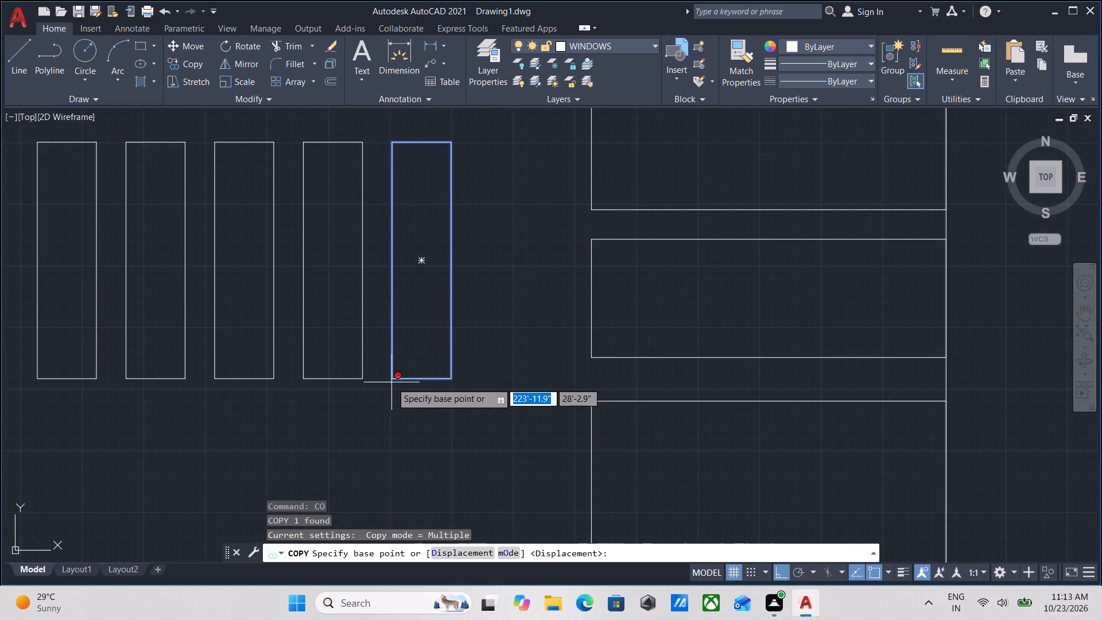
click(389, 382)
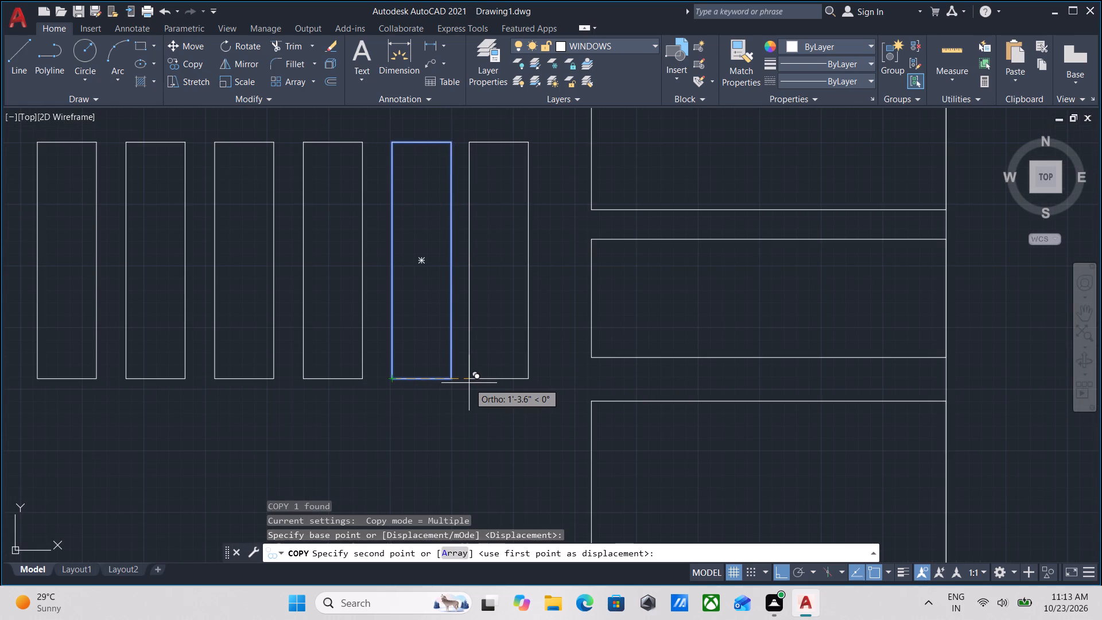
key(1)
key(apostrophe)
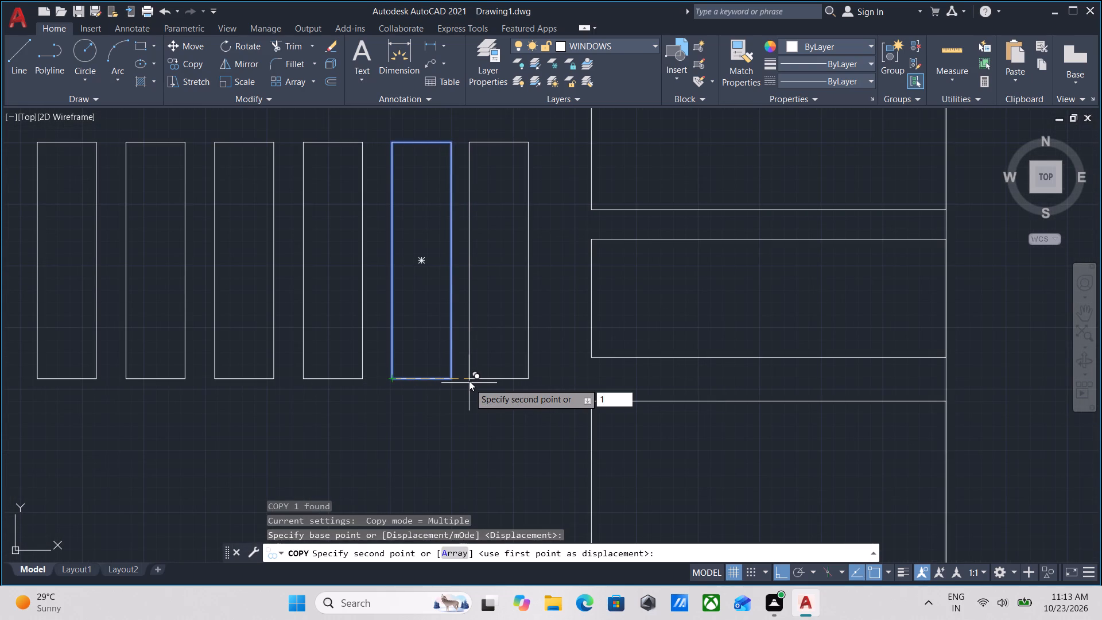
key(6)
key(shift+quotedbl)
key(Return)
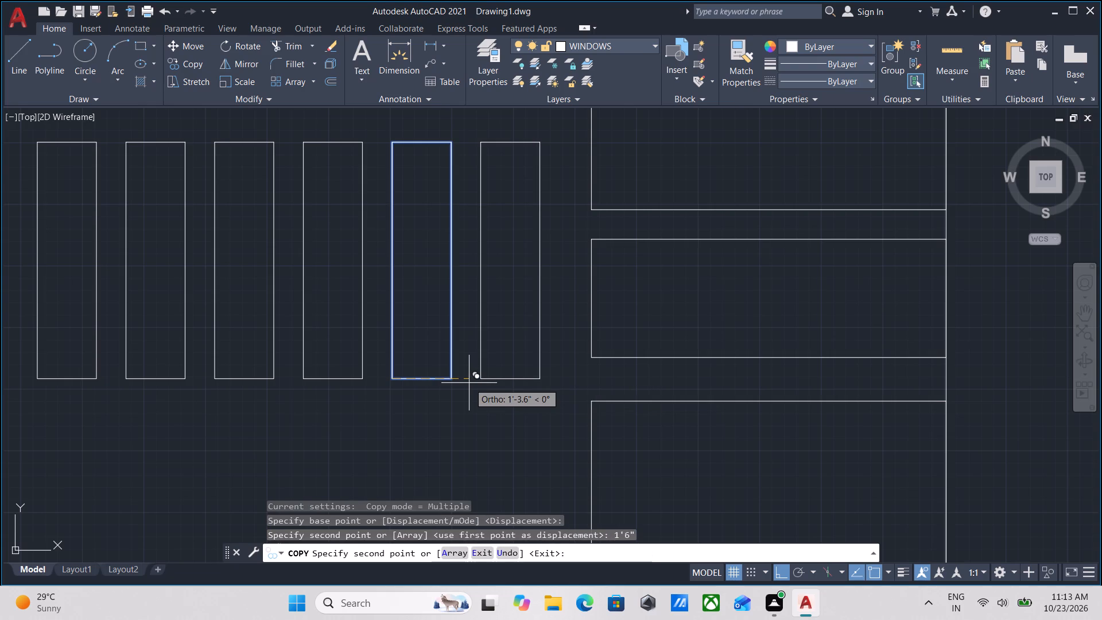
key(Escape)
Examine how the row of 1' by 4' slabs sits beside the entrance path and within the whole plot.
scroll(482, 382, down, 2)
middle_drag(506, 383, 555, 366)
scroll(559, 365, down, 2)
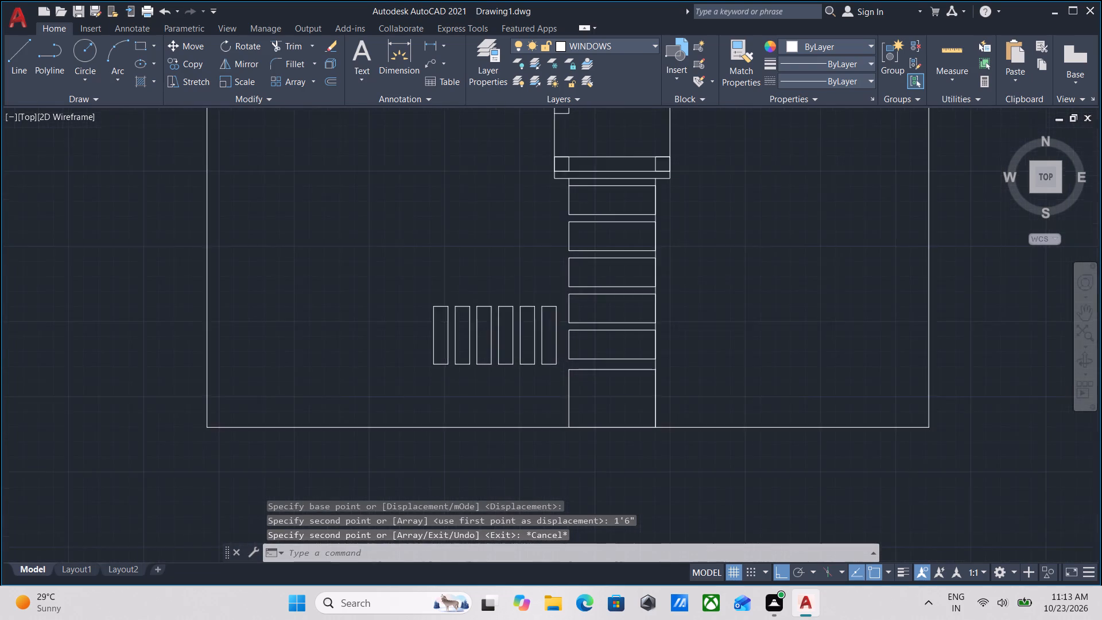
middle_drag(559, 366, 571, 402)
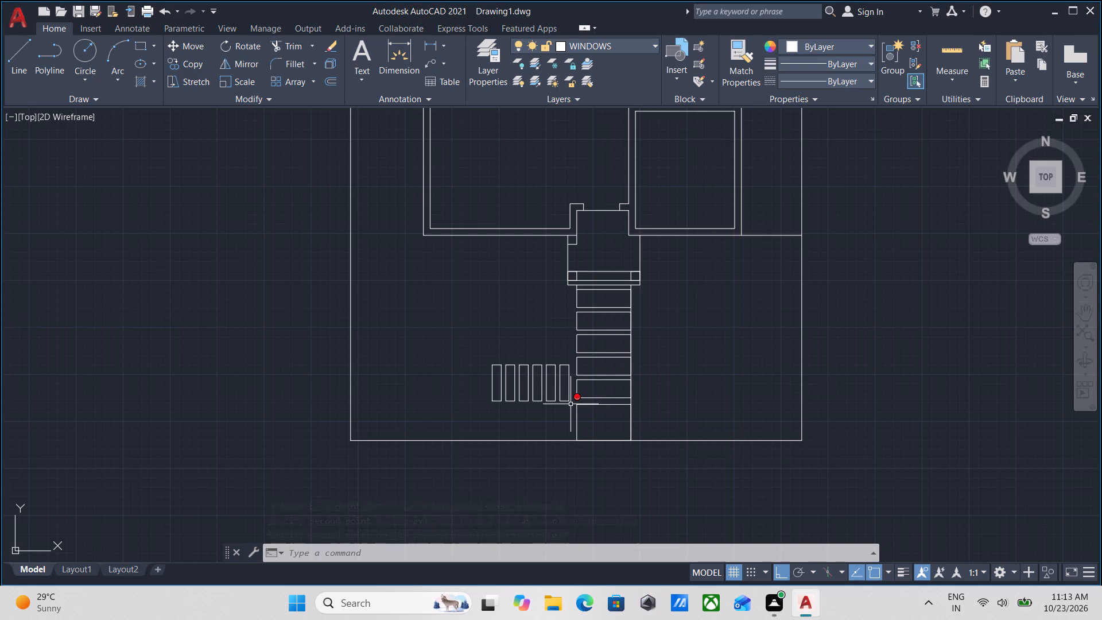
scroll(480, 385, up, 1)
middle_drag(480, 385, 512, 467)
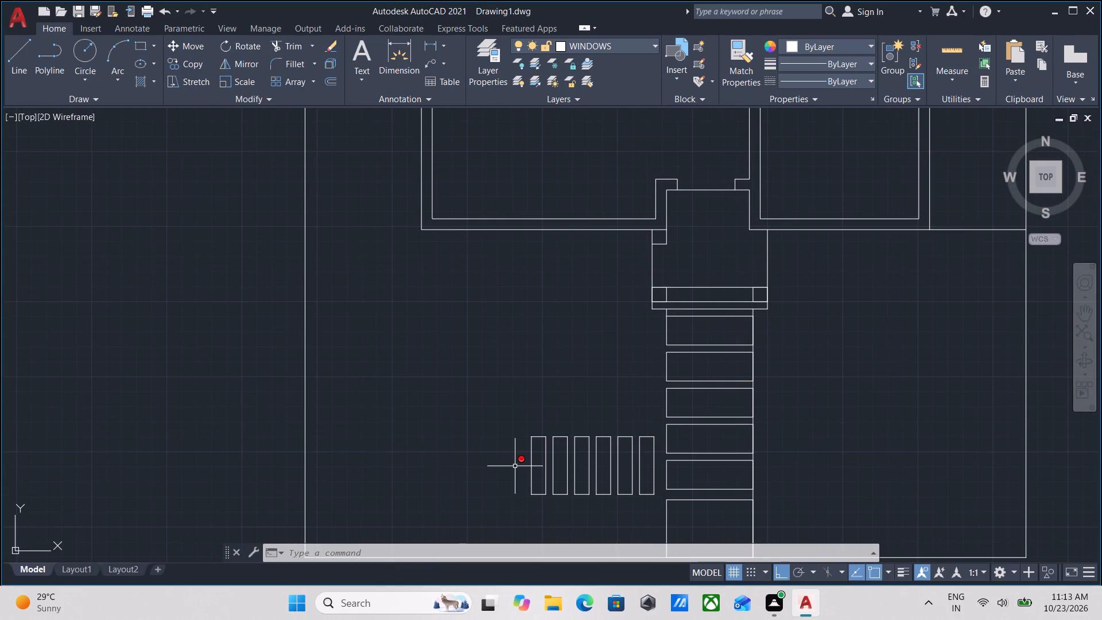
middle_drag(524, 476, 592, 467)
scroll(591, 458, down, 1)
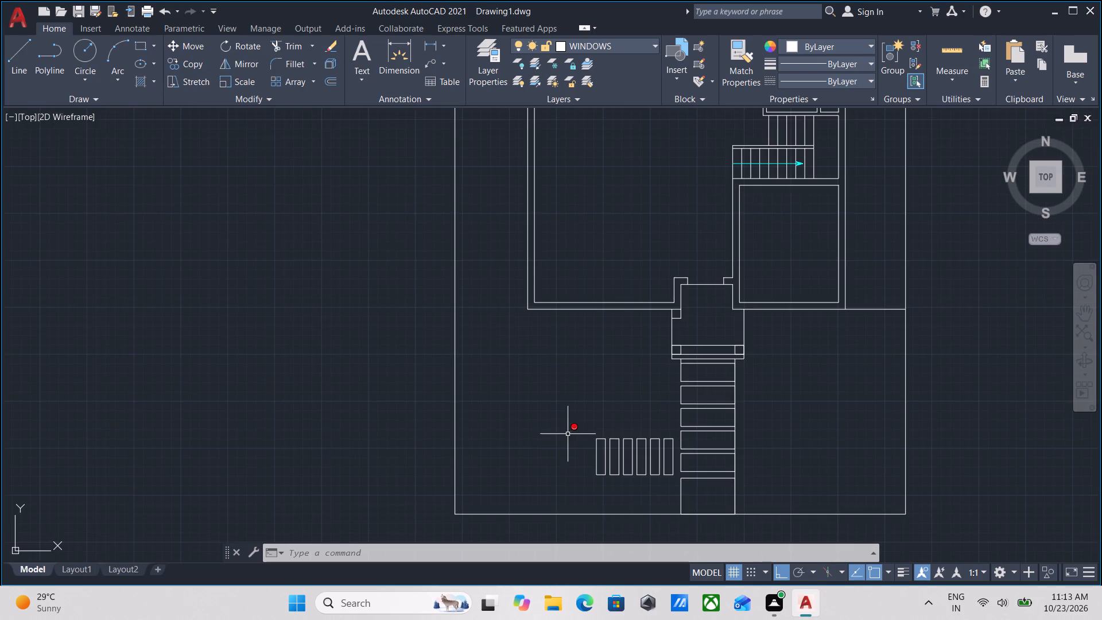
middle_drag(564, 430, 580, 496)
scroll(580, 496, down, 1)
scroll(589, 441, down, 1)
scroll(611, 482, up, 1)
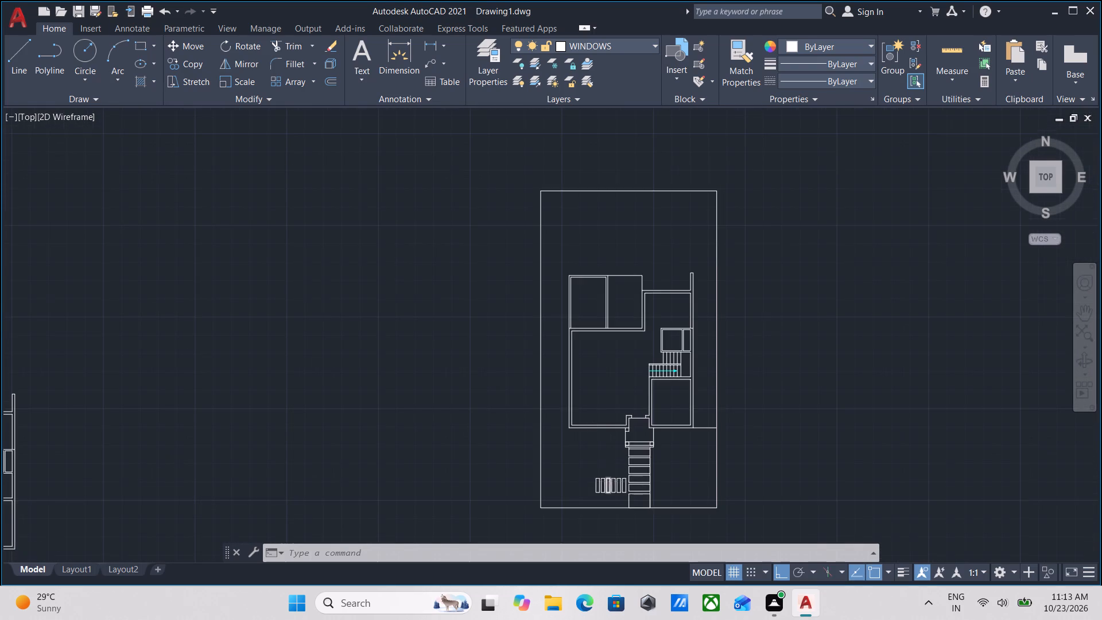
scroll(611, 482, up, 4)
scroll(658, 500, down, 1)
middle_drag(658, 500, 641, 407)
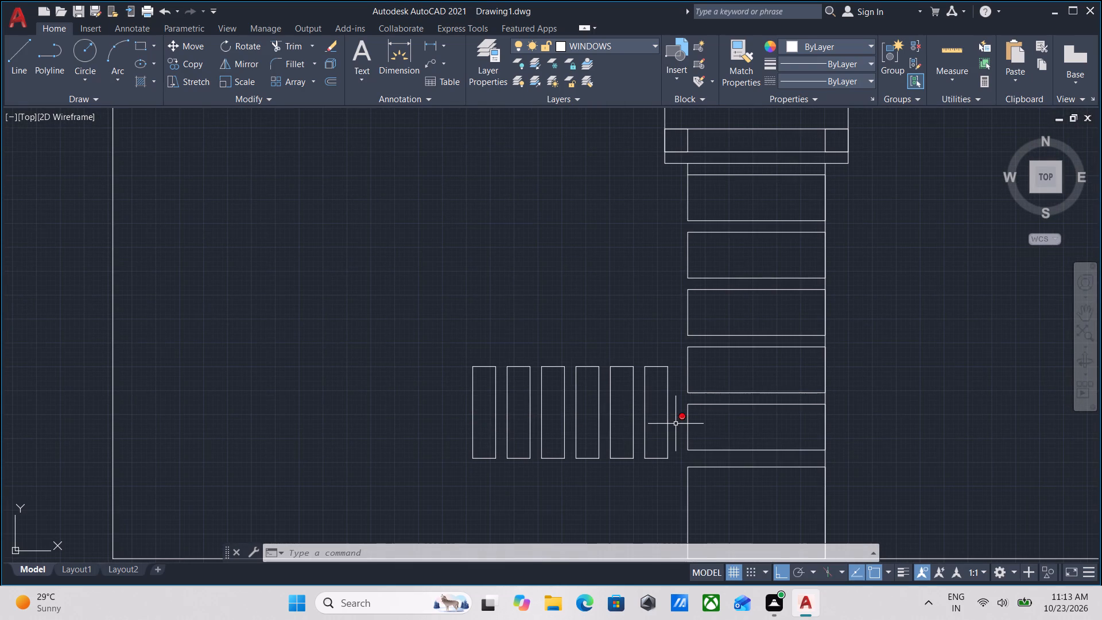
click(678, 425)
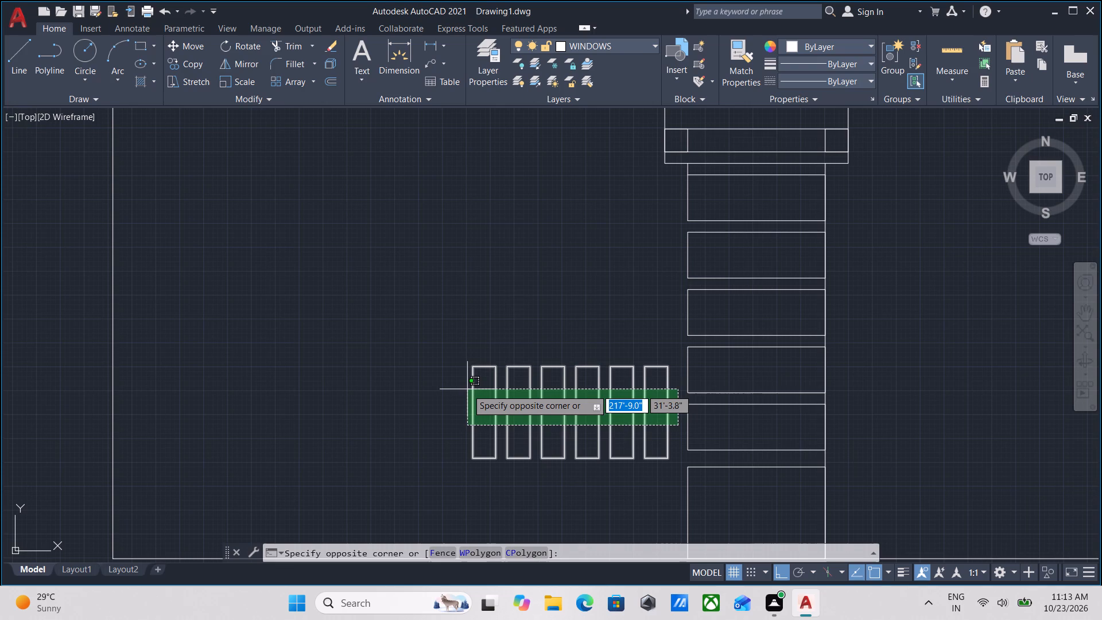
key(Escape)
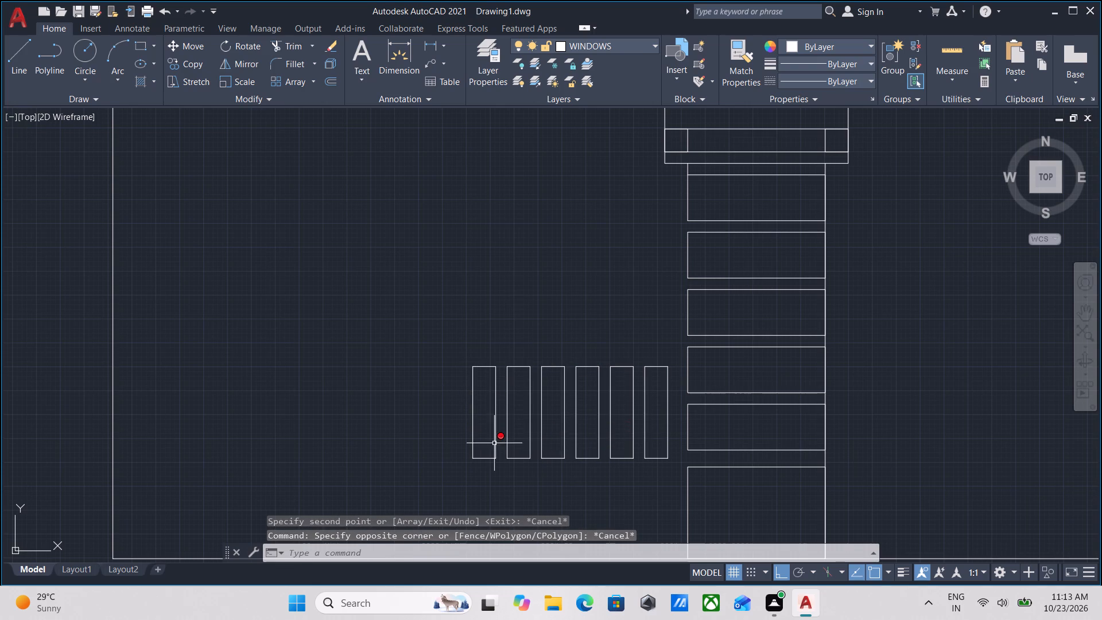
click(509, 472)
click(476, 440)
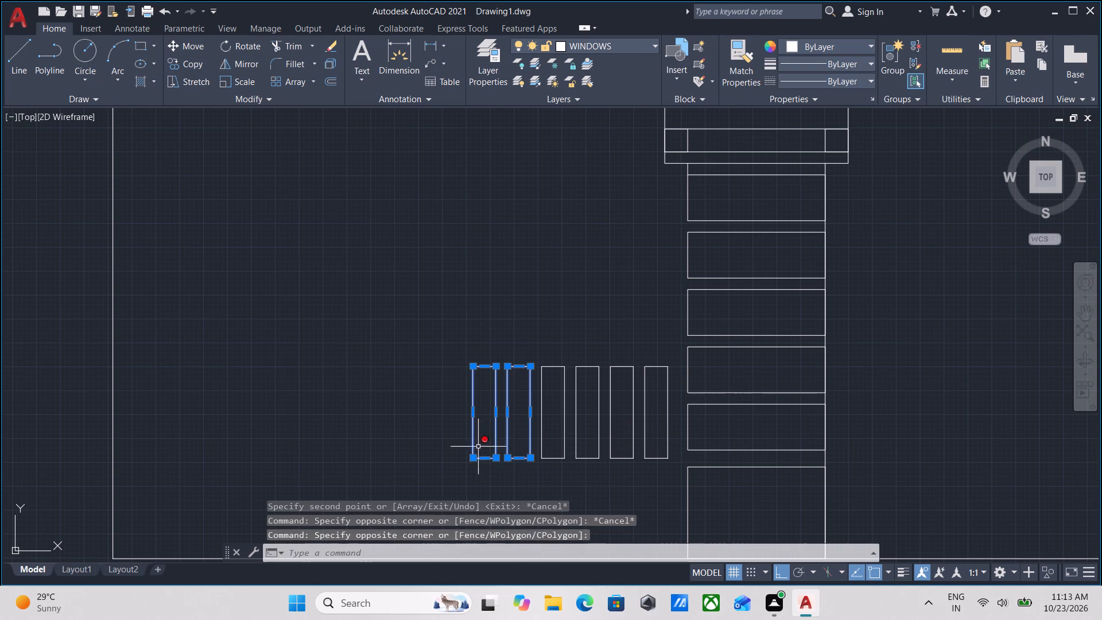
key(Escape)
Array-copy the westernmost 1' by 4' slab further west as 4 items spaced 1'6" apart.
scroll(495, 478, up, 2)
click(489, 445)
click(453, 404)
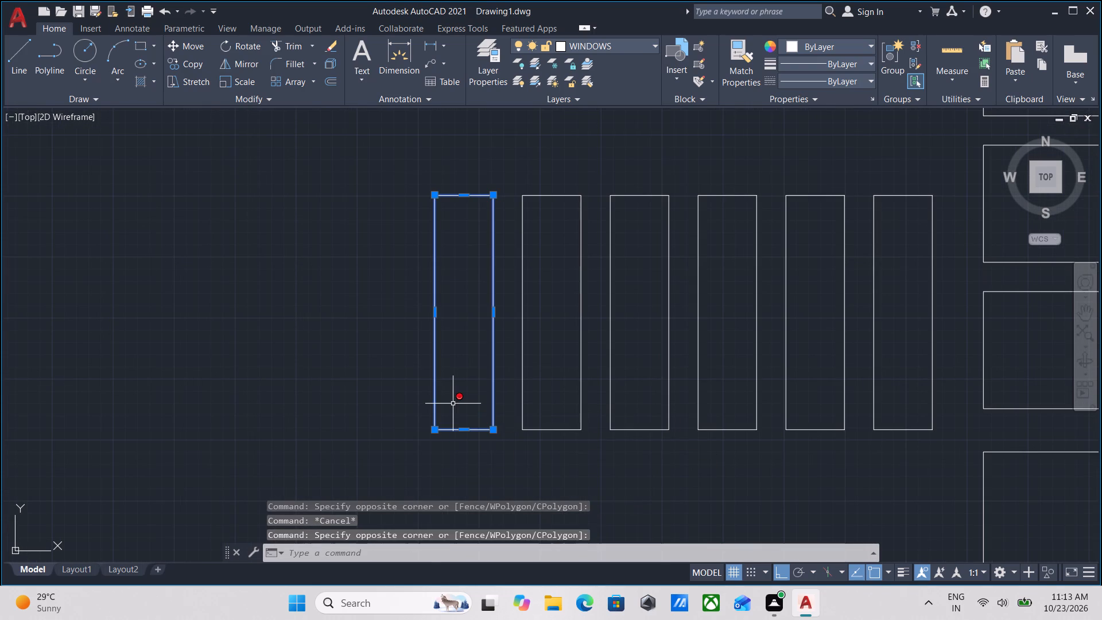
text(CO)
key(Return)
scroll(467, 418, up, 1)
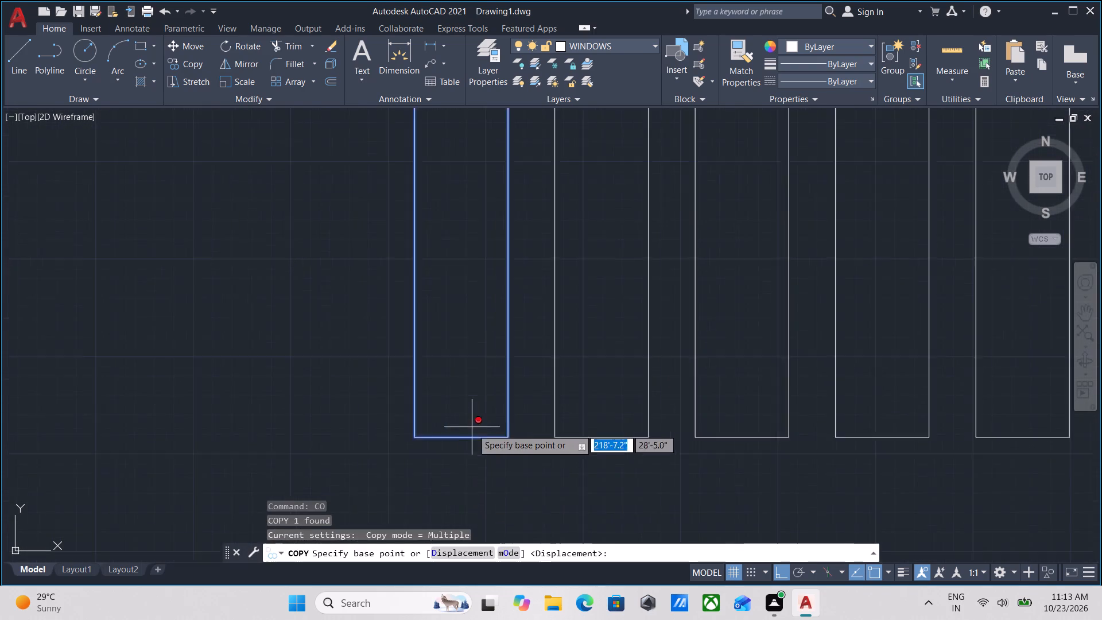
scroll(473, 430, up, 1)
click(528, 441)
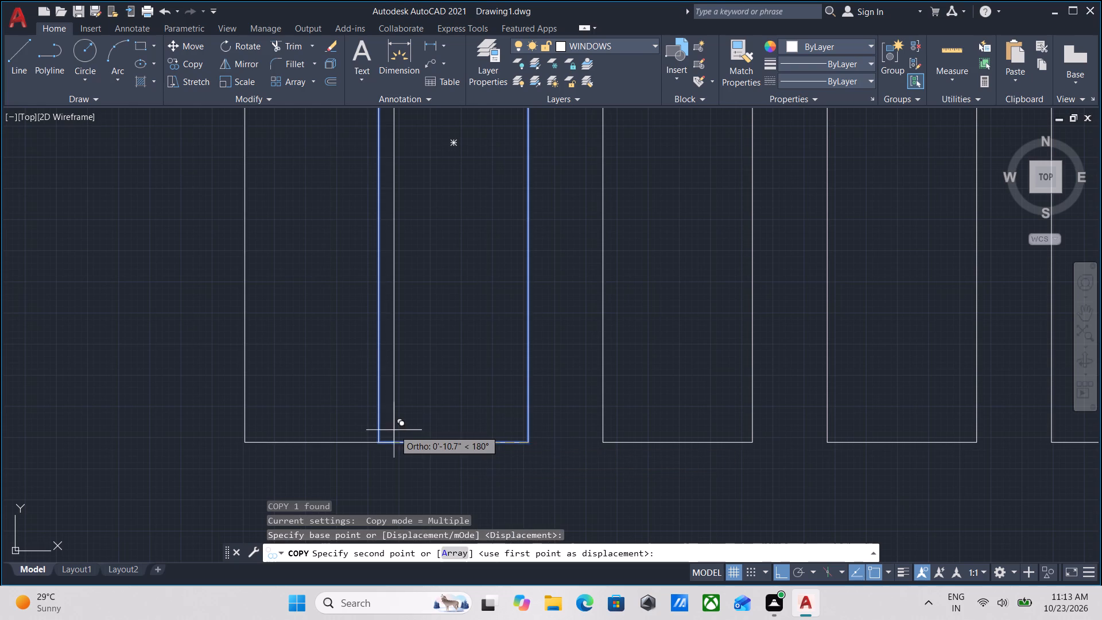
middle_drag(394, 430, 576, 466)
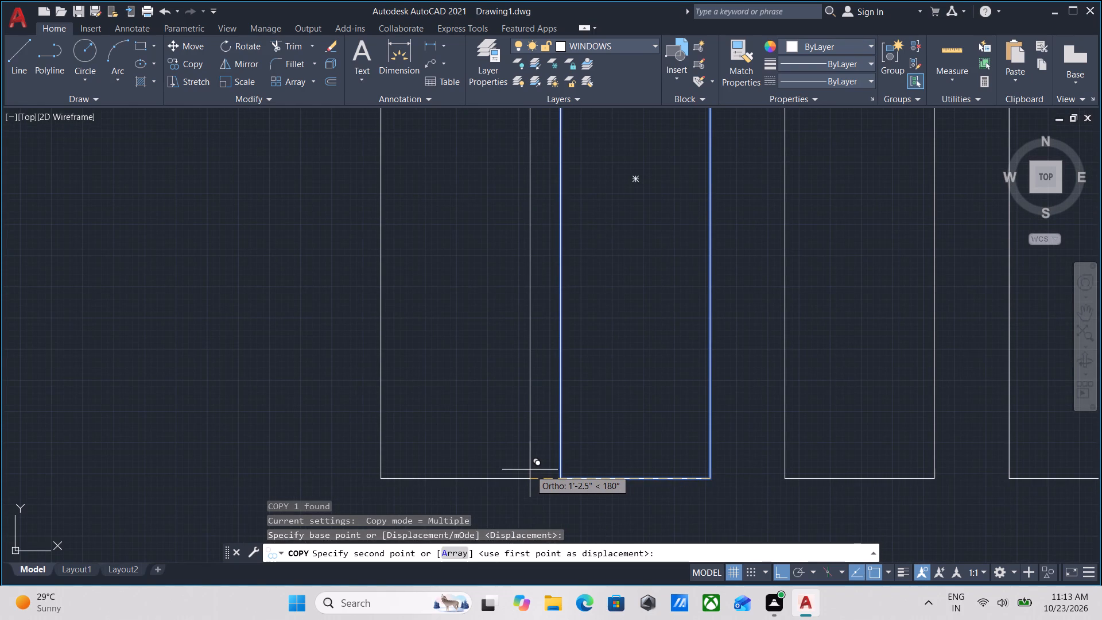
key(a)
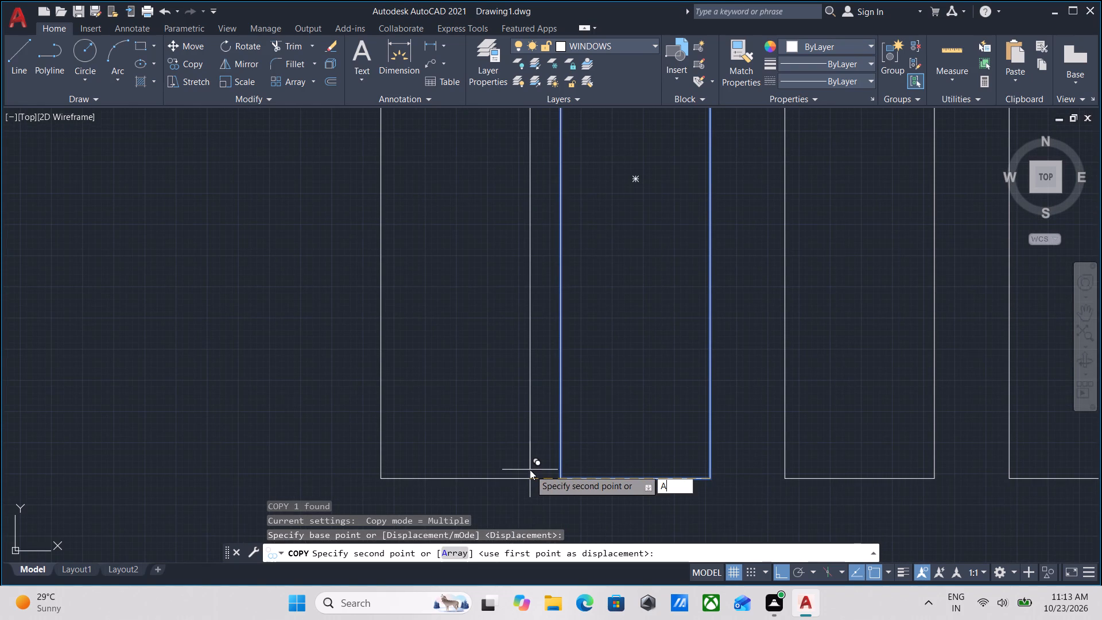
key(Return)
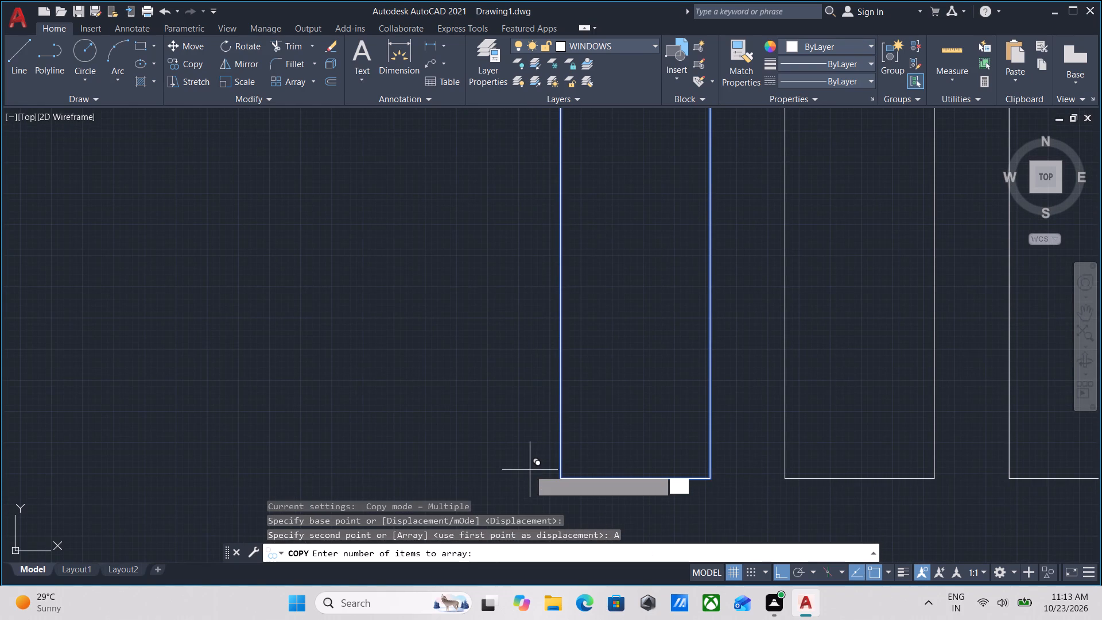
key(4)
key(Return)
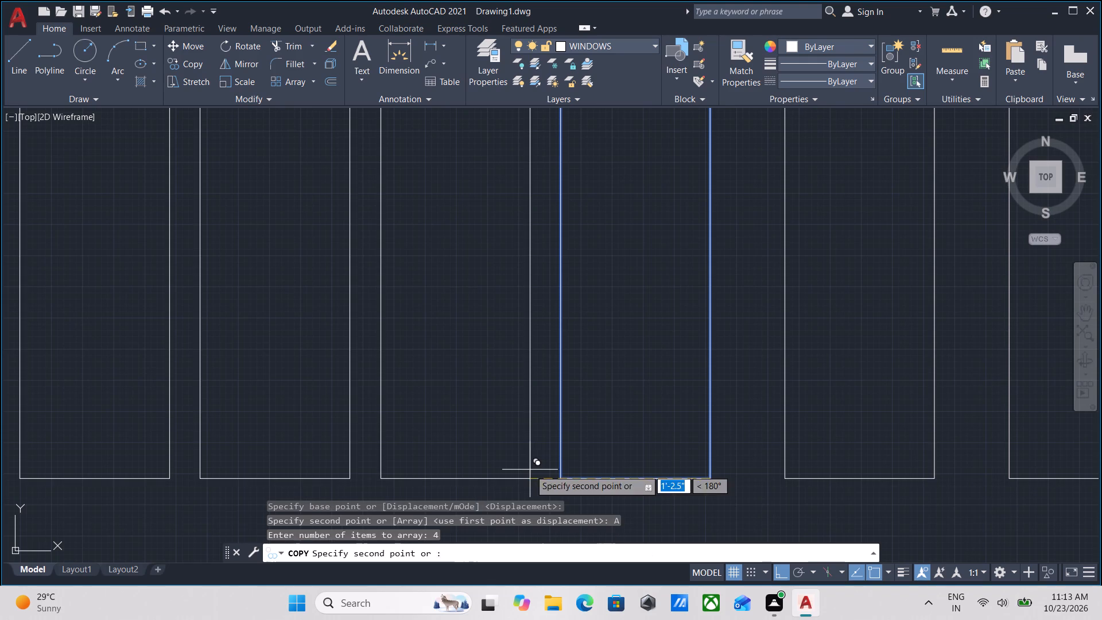
key(1)
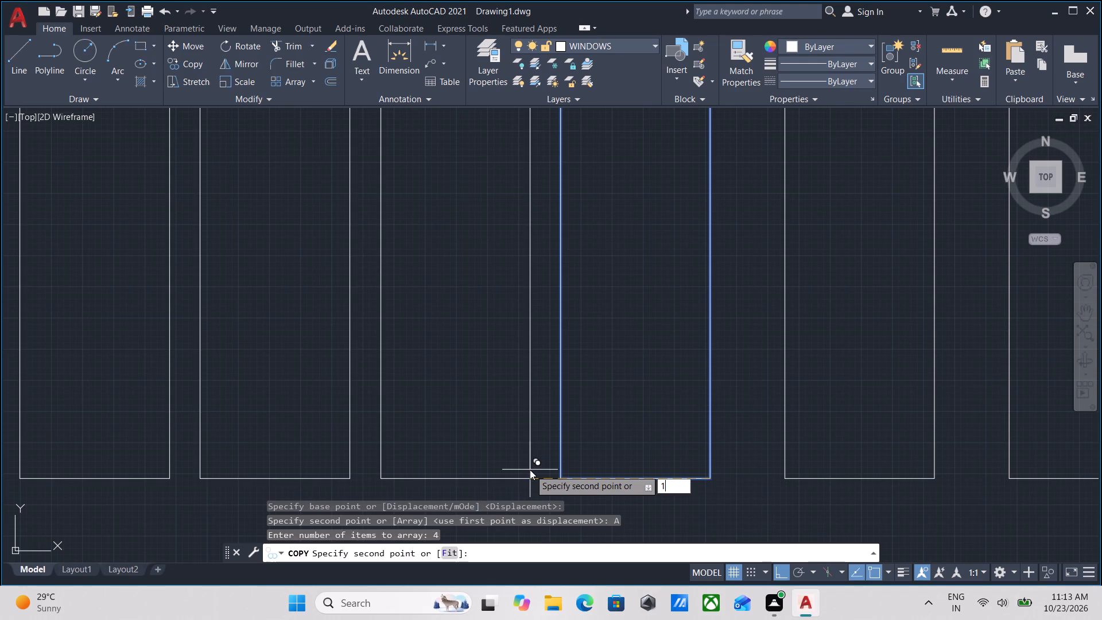
key(apostrophe)
key(6)
key(shift+quotedbl)
key(Return)
scroll(608, 432, down, 3)
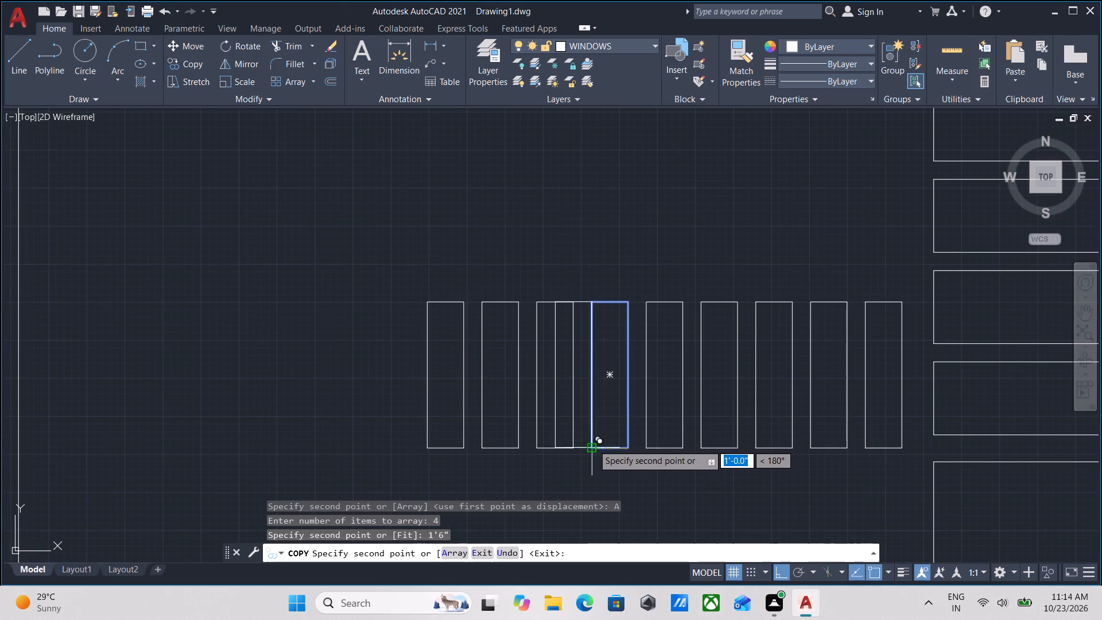
key(Escape)
Group all nine 1' by 4' slabs of the row beside the entrance path.
scroll(591, 444, down, 3)
middle_drag(599, 447, 650, 438)
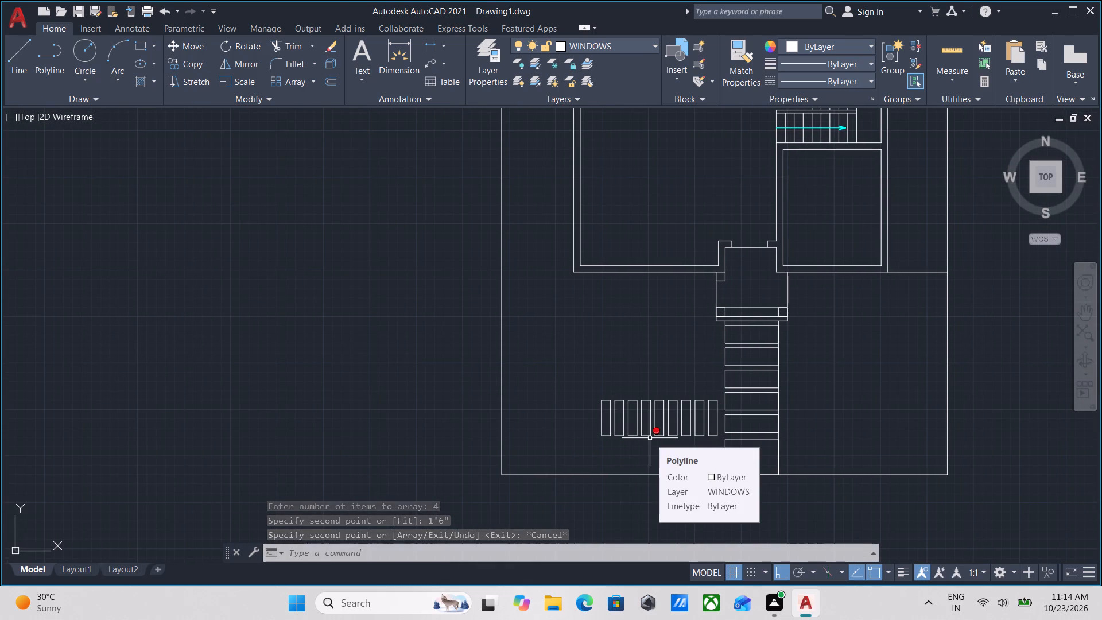
scroll(650, 438, down, 1)
middle_drag(650, 438, 506, 462)
scroll(506, 463, up, 2)
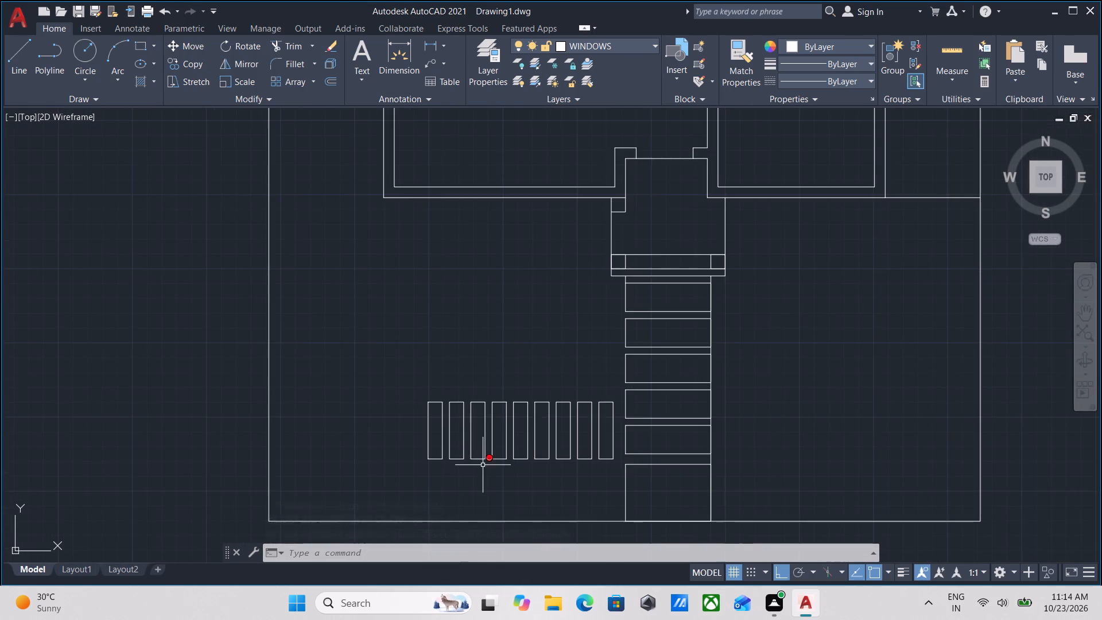
middle_drag(483, 465, 521, 445)
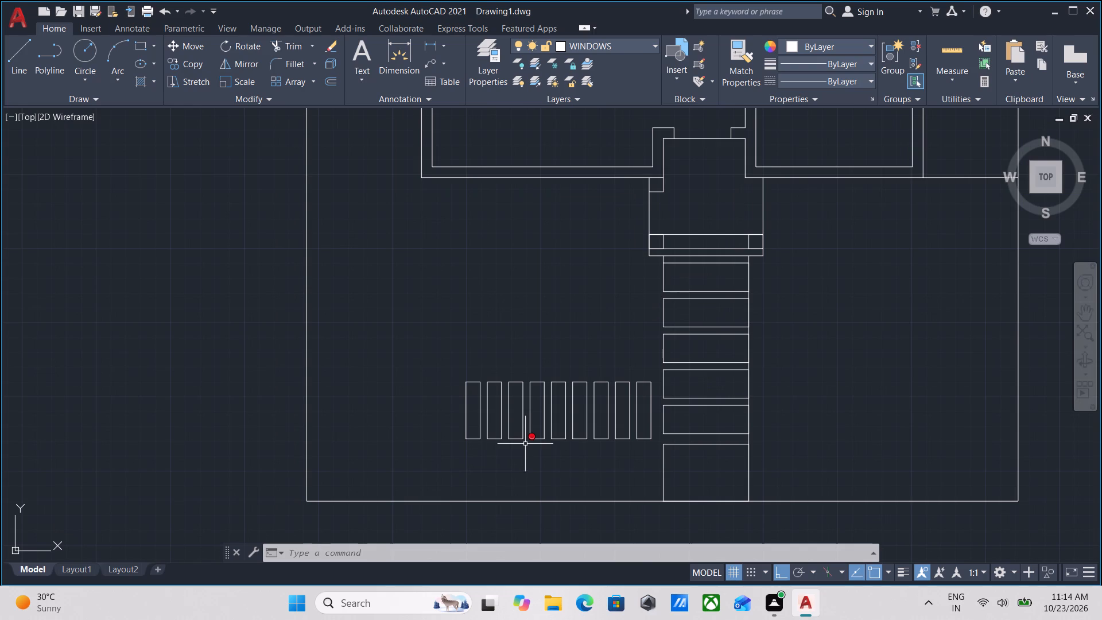
scroll(664, 455, up, 2)
click(645, 435)
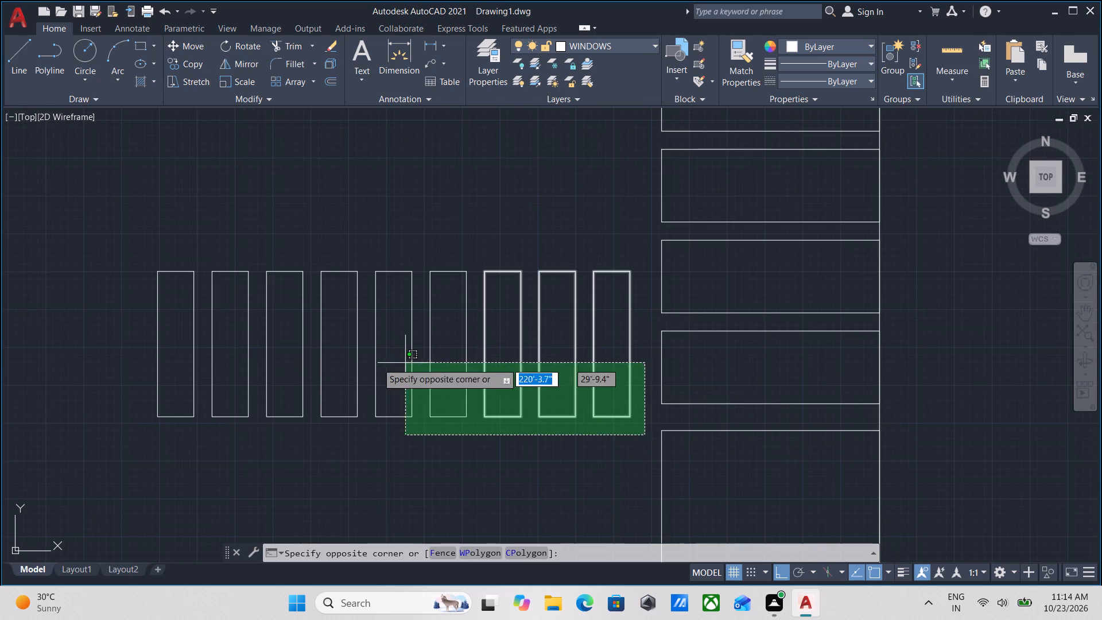
click(133, 348)
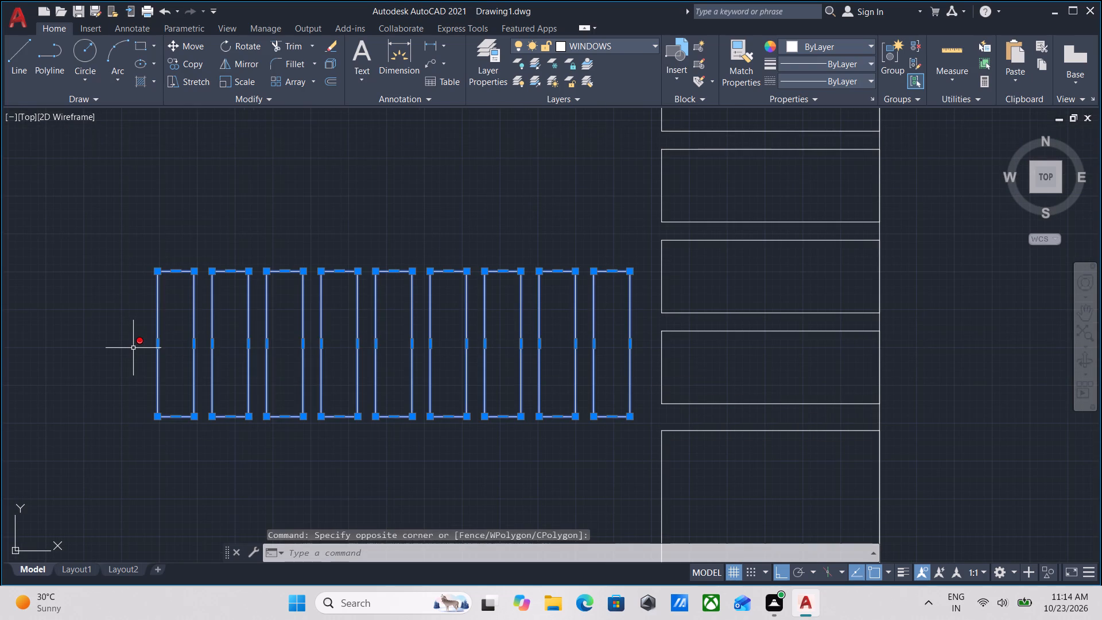
key(g)
key(Return)
Rotate a copy of the slab group 90° about the northwest corner of its westernmost slab, forming a north-south column.
scroll(374, 377, up, 2)
scroll(382, 370, down, 3)
middle_drag(391, 365, 401, 393)
drag(440, 288, 420, 304)
click(352, 362)
middle_drag(385, 351, 487, 437)
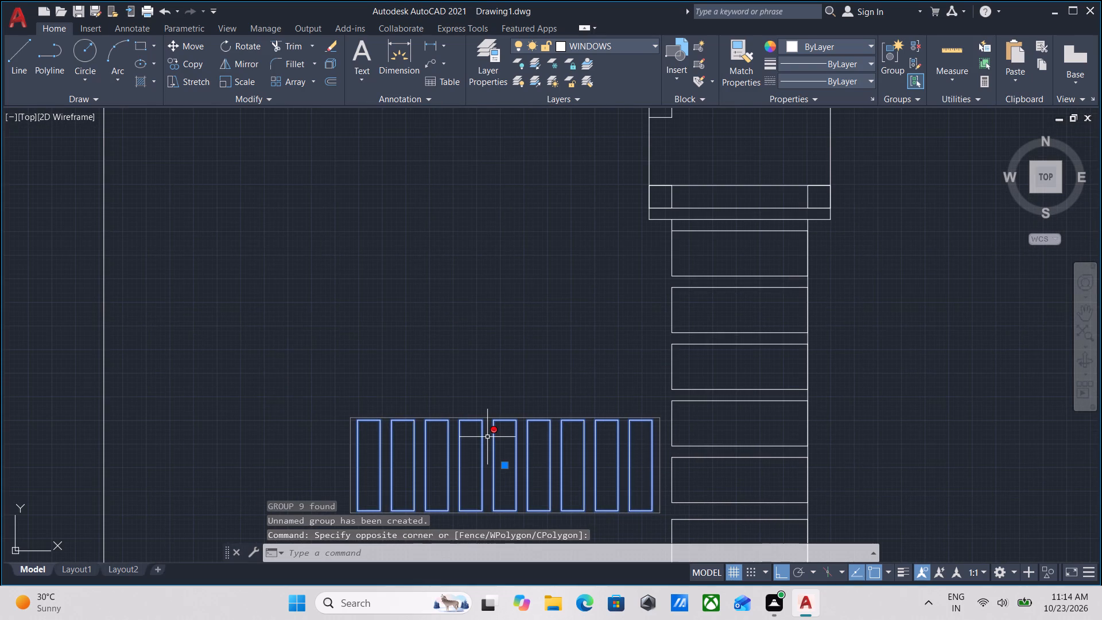
text(RO)
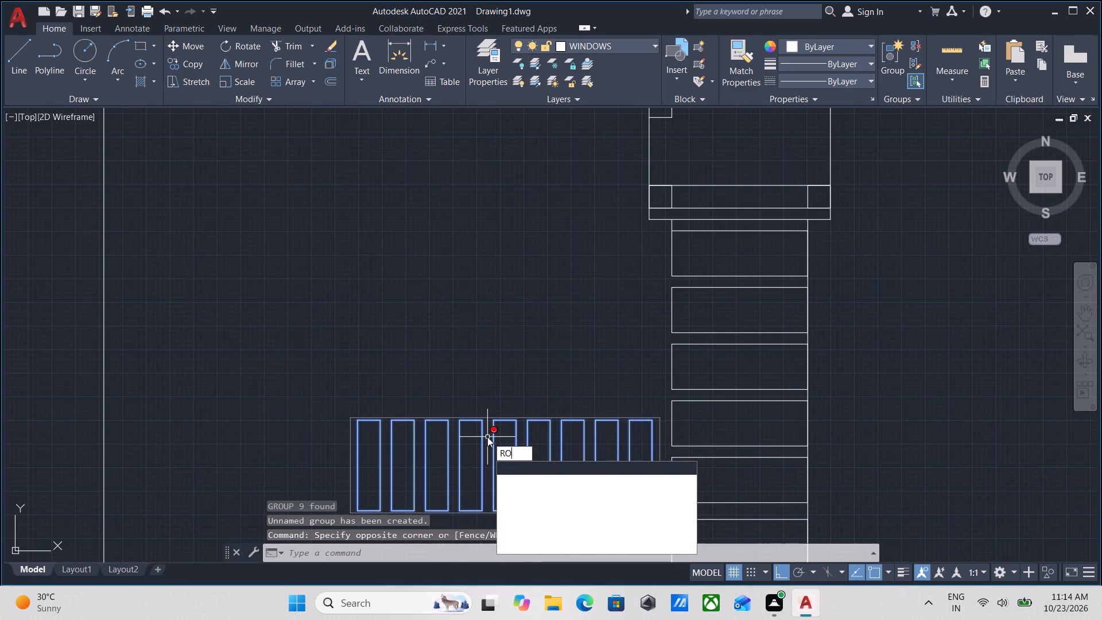
key(Return)
scroll(359, 420, up, 1)
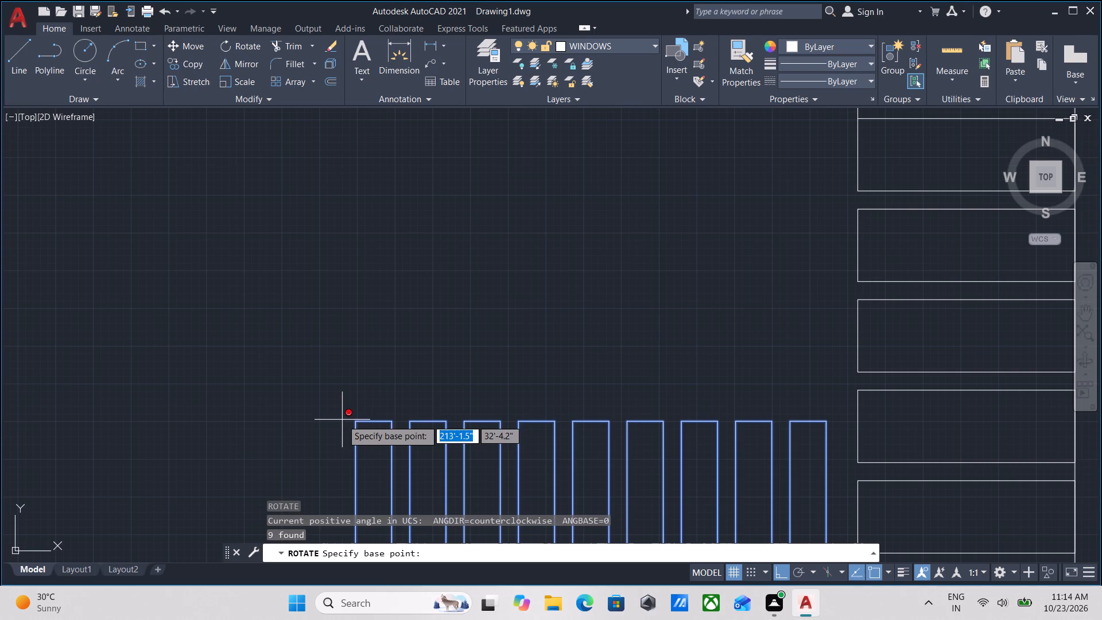
click(357, 425)
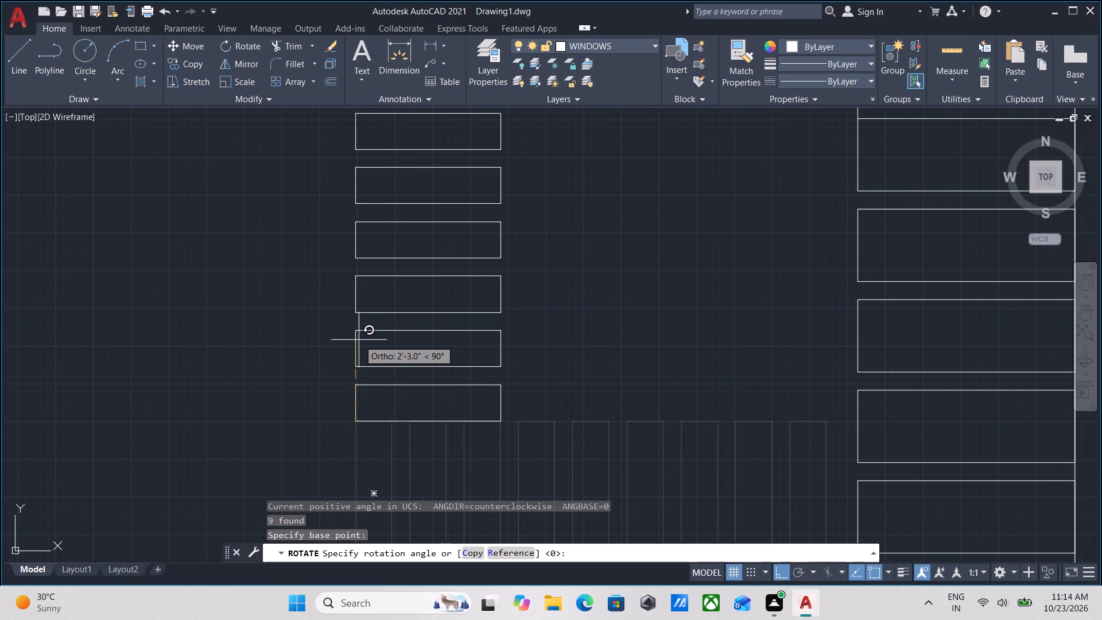
text(CO)
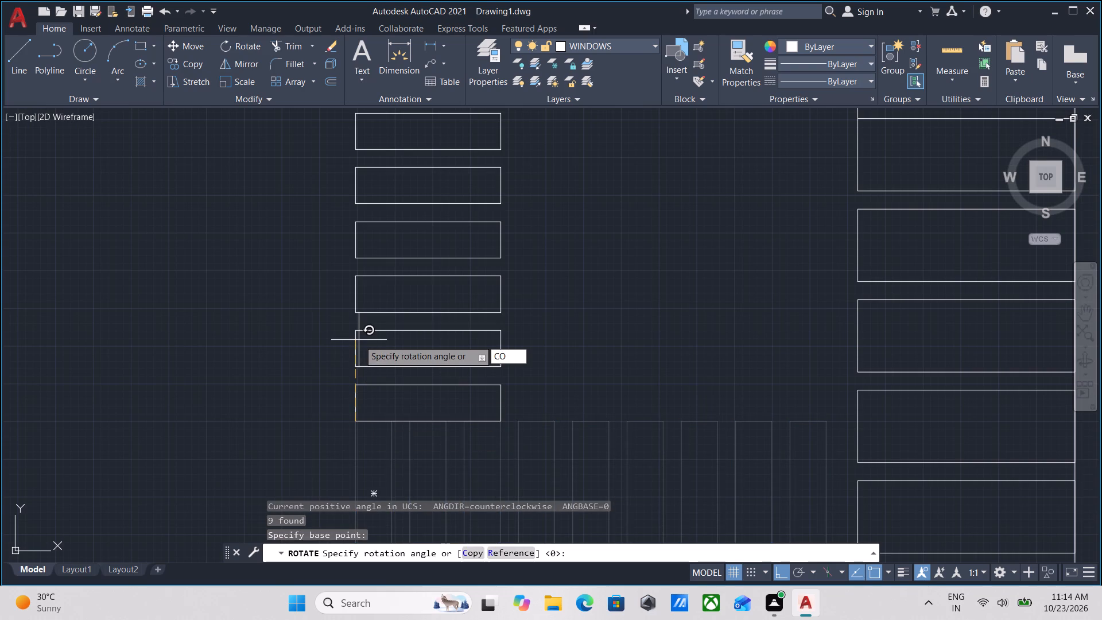
key(Return)
click(363, 343)
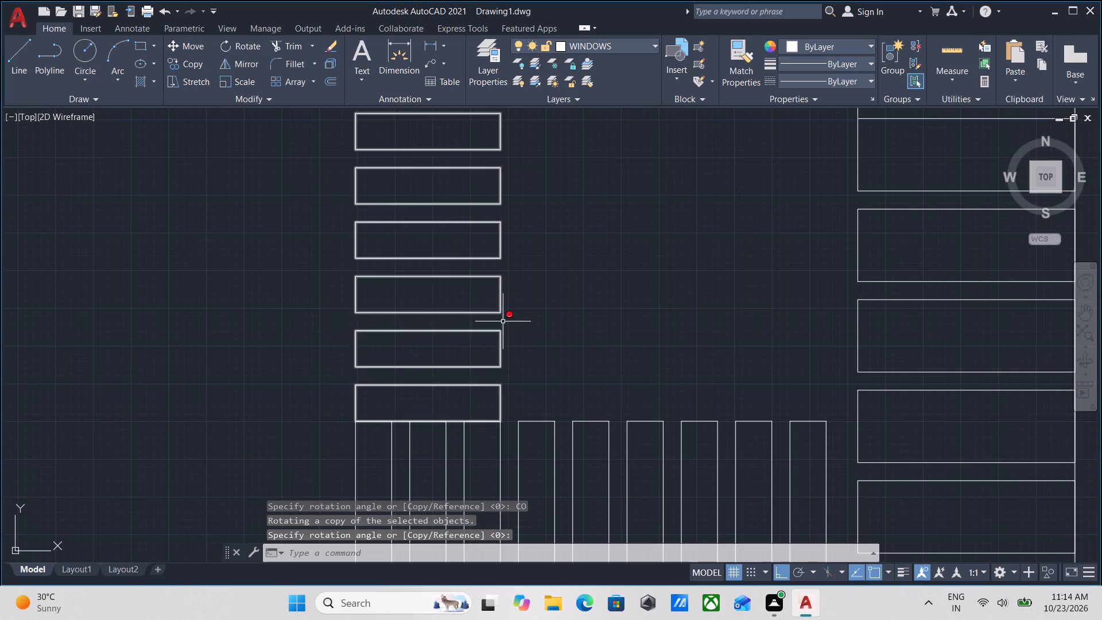
Move the rotated slab column so its northeast corner lies on the villa's outer west wall face, just north of the southwest corner.
click(522, 315)
click(482, 309)
scroll(482, 309, down, 2)
middle_drag(482, 309, 479, 423)
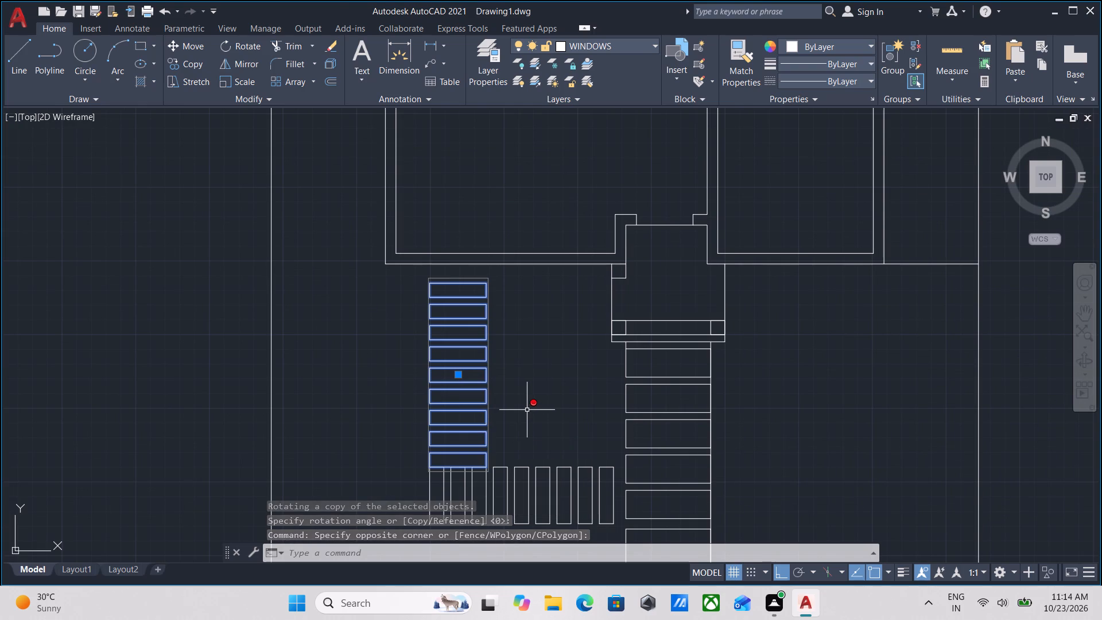
key(m)
key(Return)
scroll(503, 347, up, 2)
scroll(479, 273, down, 1)
middle_drag(480, 286, 492, 383)
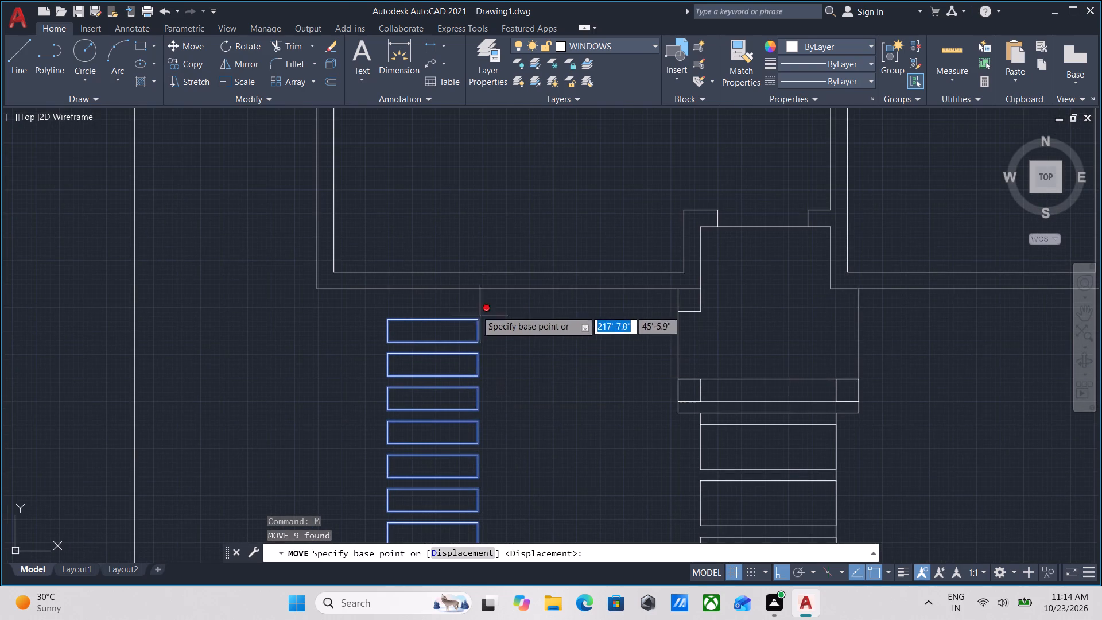
click(478, 321)
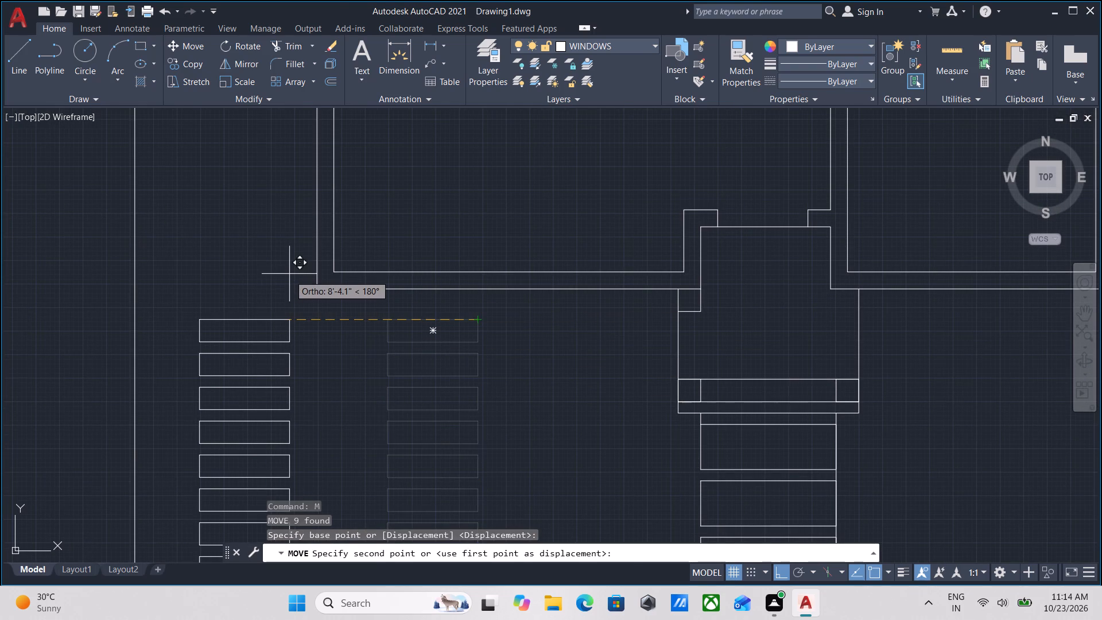
key(F8)
scroll(320, 284, down, 1)
middle_drag(324, 288, 547, 350)
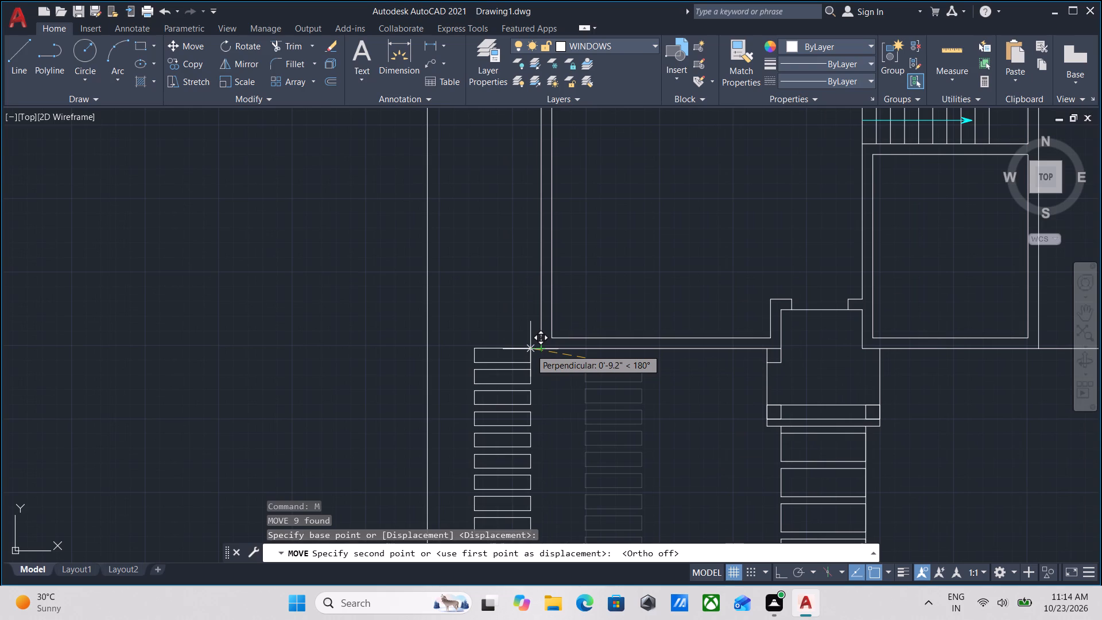
scroll(530, 349, up, 2)
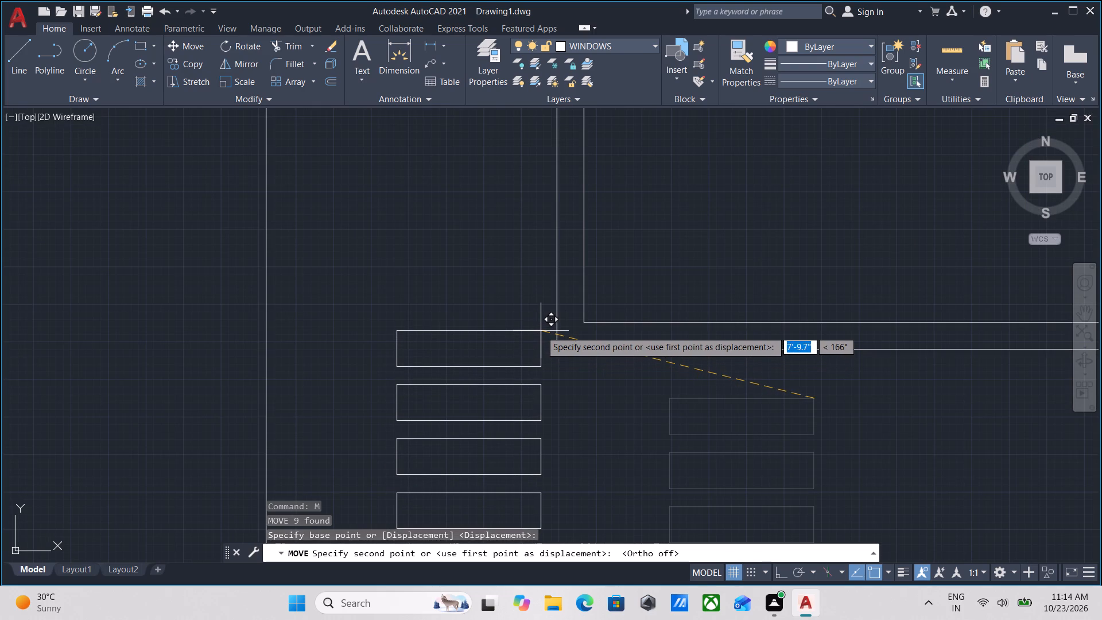
scroll(541, 331, up, 1)
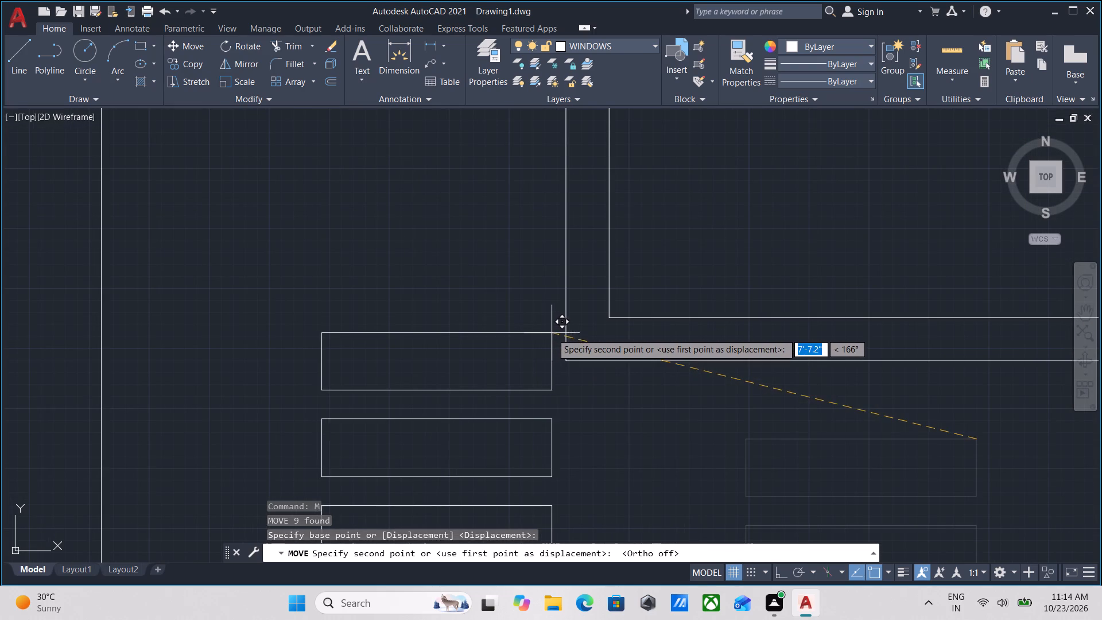
scroll(562, 331, down, 4)
middle_click(562, 331)
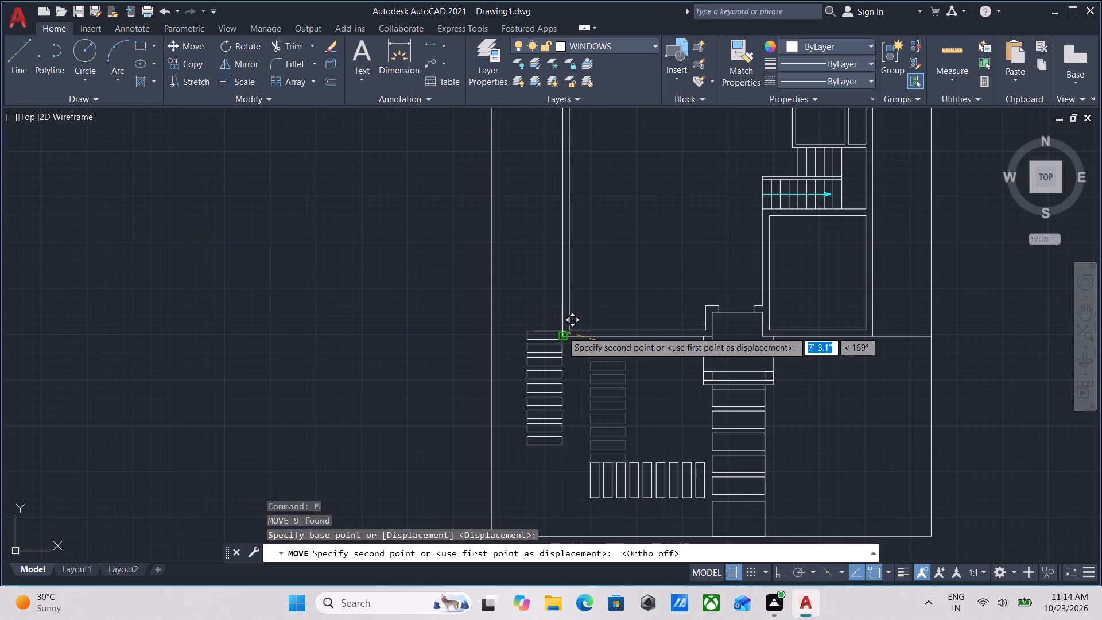
scroll(562, 331, up, 6)
click(578, 334)
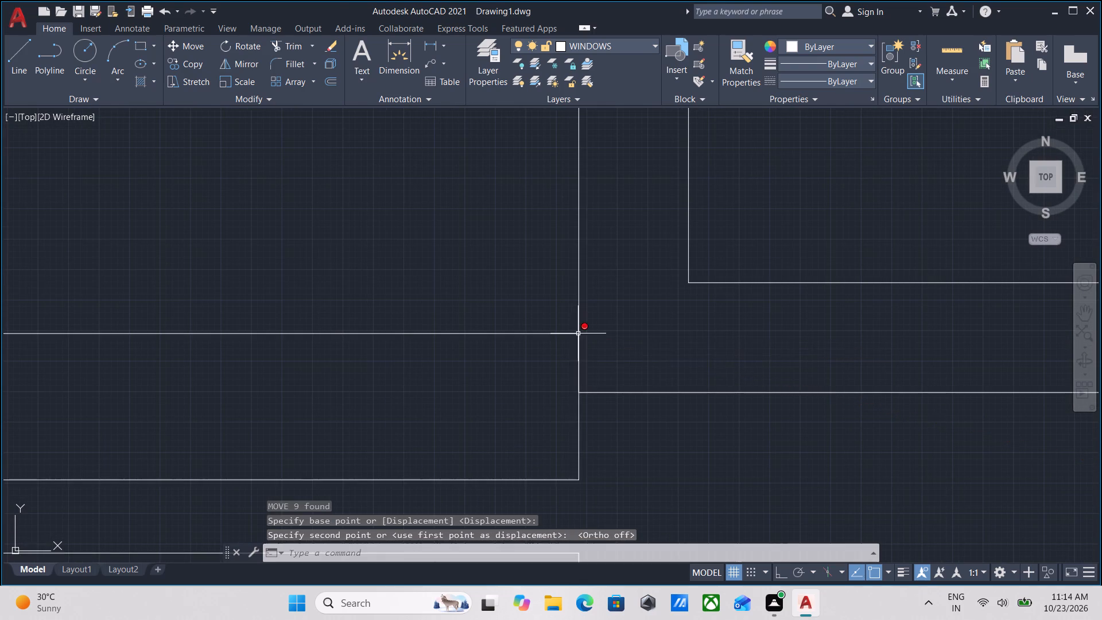
Examine the placement of both slab rows in the front yard and the plan northward to the villa's rear rooms.
scroll(571, 333, down, 5)
middle_drag(549, 337, 464, 274)
scroll(544, 319, down, 2)
middle_drag(545, 320, 469, 257)
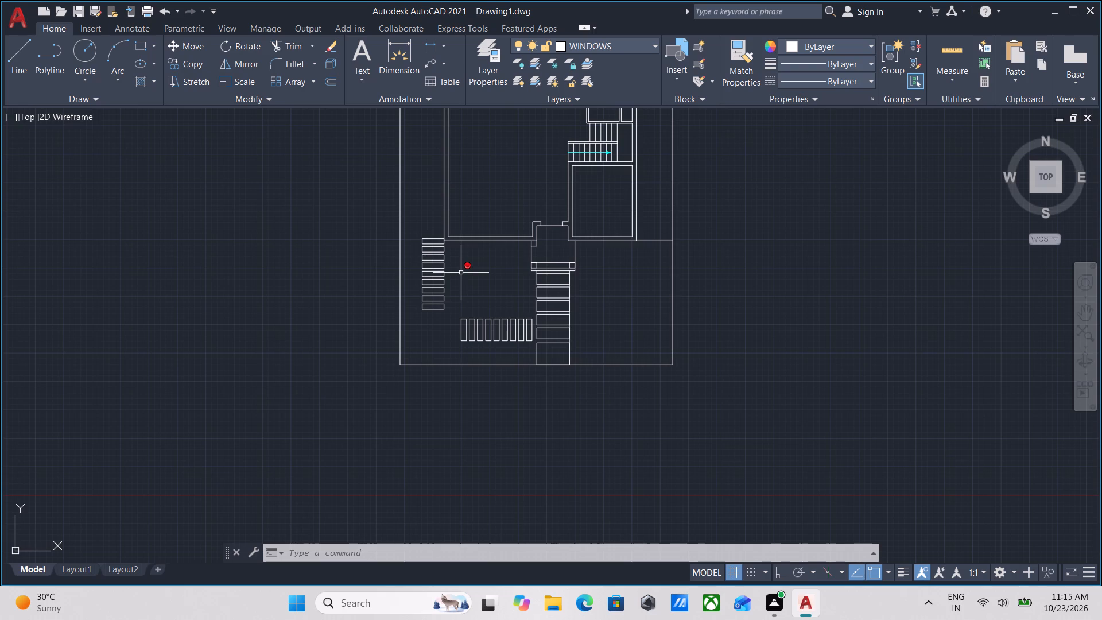
scroll(604, 306, up, 2)
middle_drag(468, 270, 482, 439)
scroll(545, 304, down, 1)
middle_drag(545, 312, 542, 337)
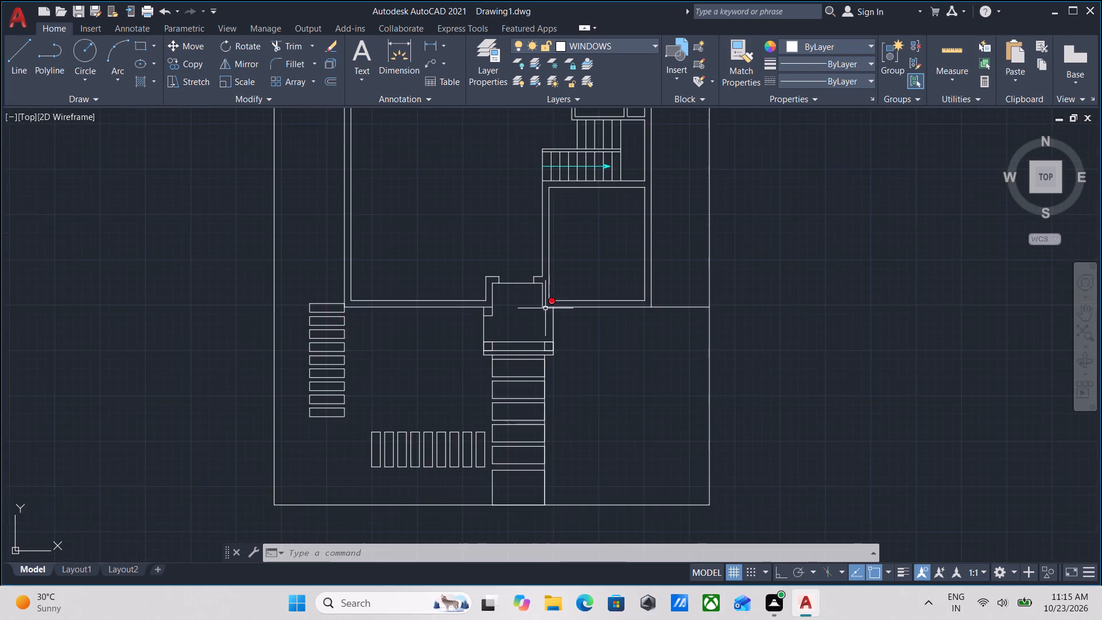
middle_drag(542, 337, 530, 420)
middle_drag(569, 348, 488, 392)
middle_drag(546, 385, 486, 416)
middle_drag(487, 366, 490, 412)
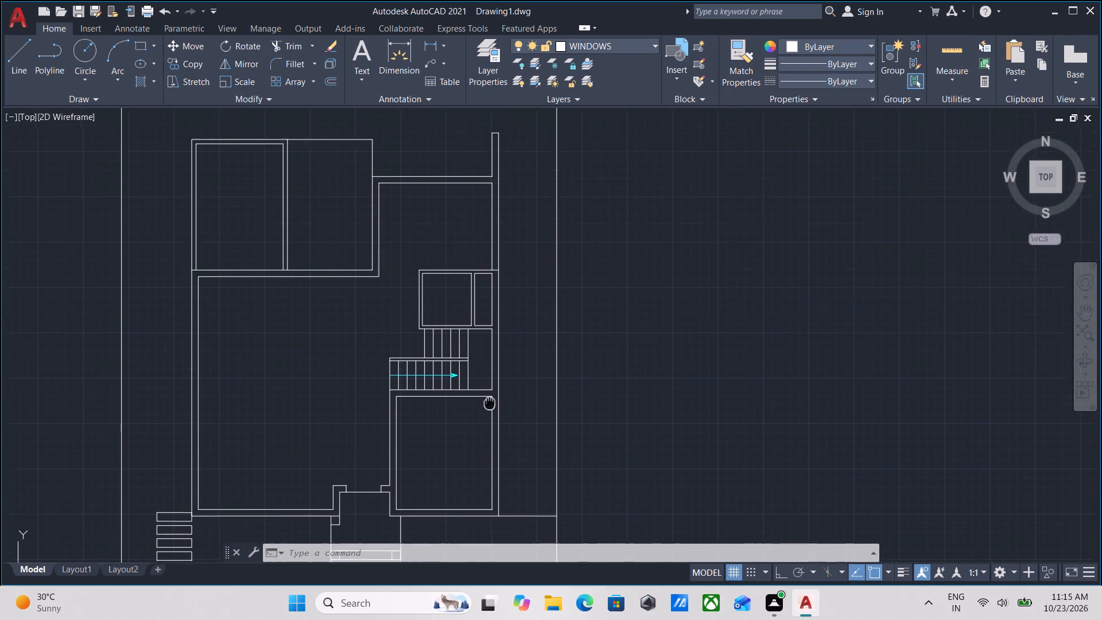
middle_drag(490, 412, 490, 429)
scroll(394, 415, down, 1)
middle_drag(394, 415, 394, 453)
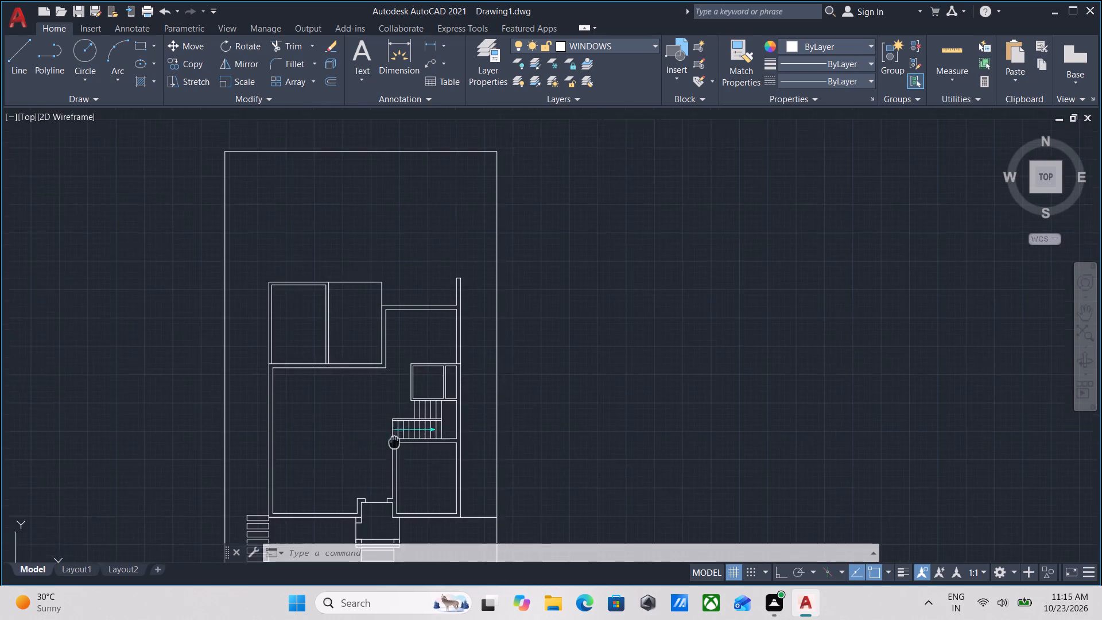
middle_drag(394, 453, 396, 477)
scroll(374, 404, up, 2)
middle_drag(356, 386, 364, 458)
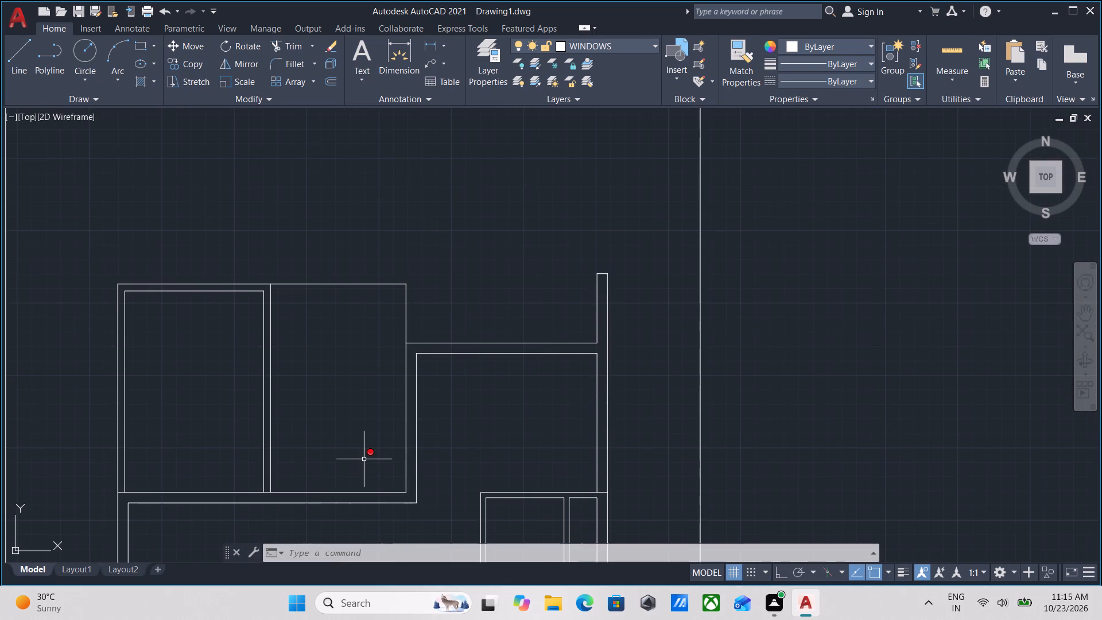
Examine the plan from the rear rooms down to the staircase and the front room south of it.
scroll(342, 440, up, 1)
middle_drag(363, 441, 571, 502)
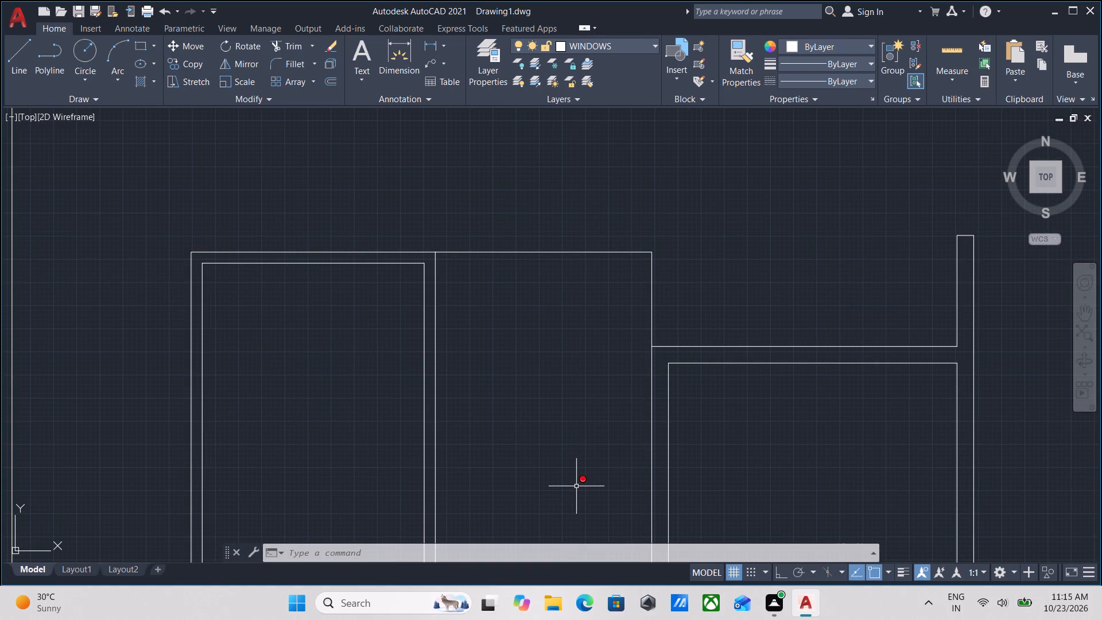
scroll(583, 459, down, 2)
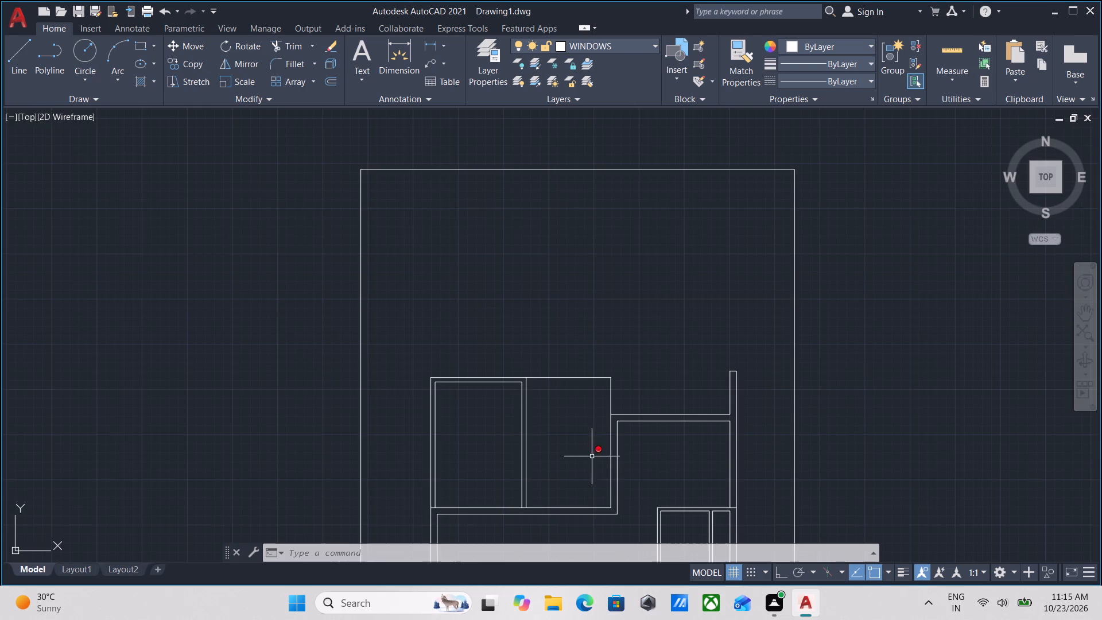
middle_drag(602, 459, 434, 342)
middle_drag(611, 398, 521, 342)
middle_drag(511, 404, 522, 333)
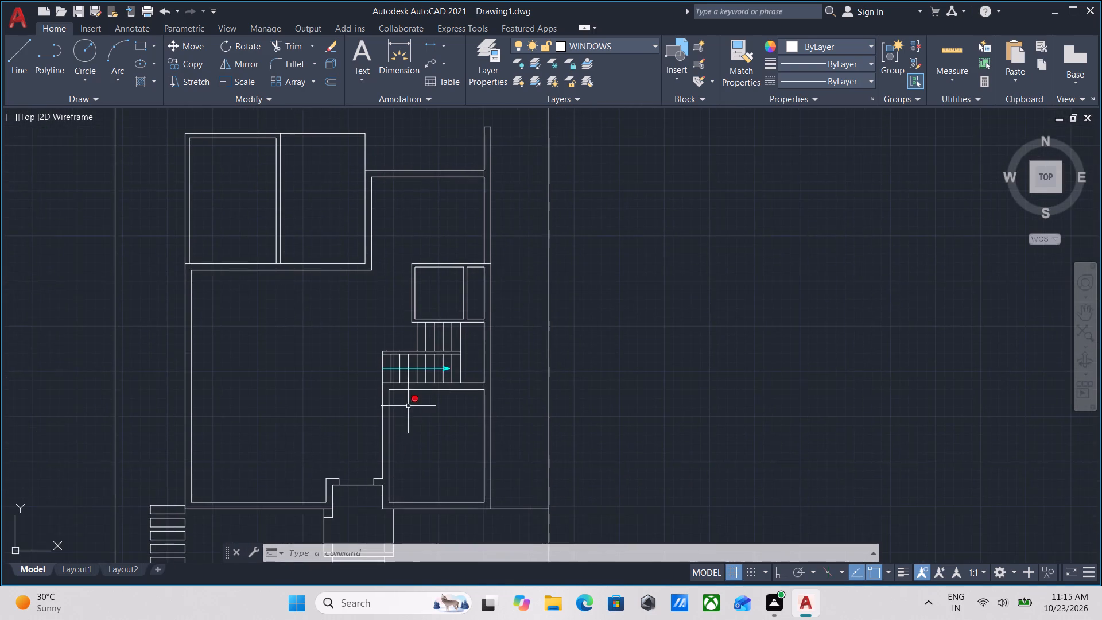
middle_drag(408, 406, 475, 334)
scroll(405, 416, up, 2)
middle_drag(534, 339, 502, 409)
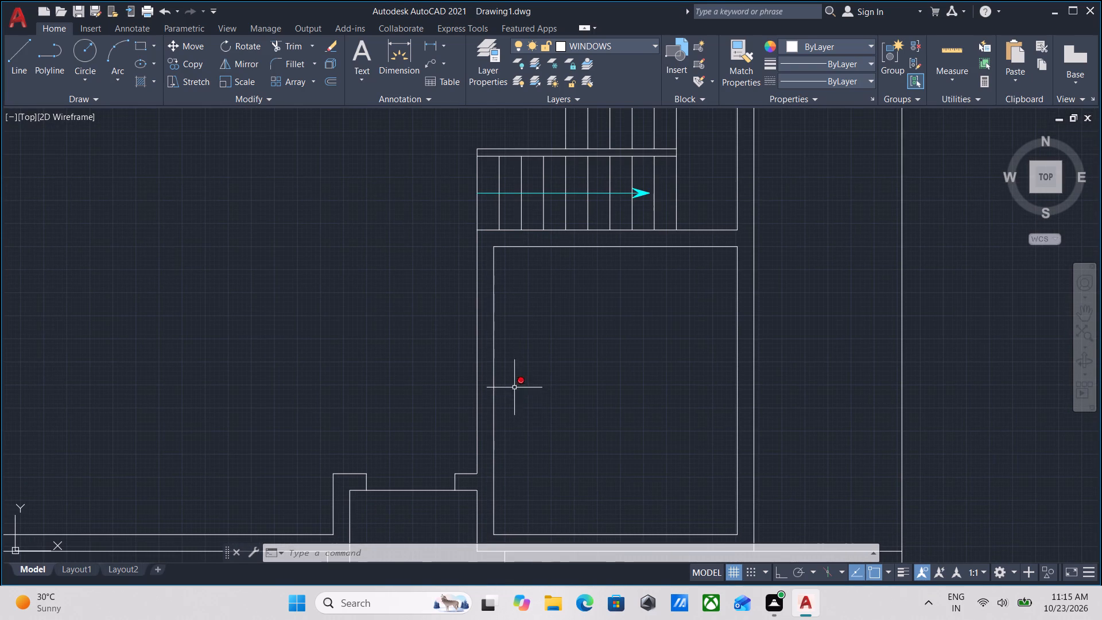
scroll(511, 377, up, 1)
middle_drag(506, 362, 510, 497)
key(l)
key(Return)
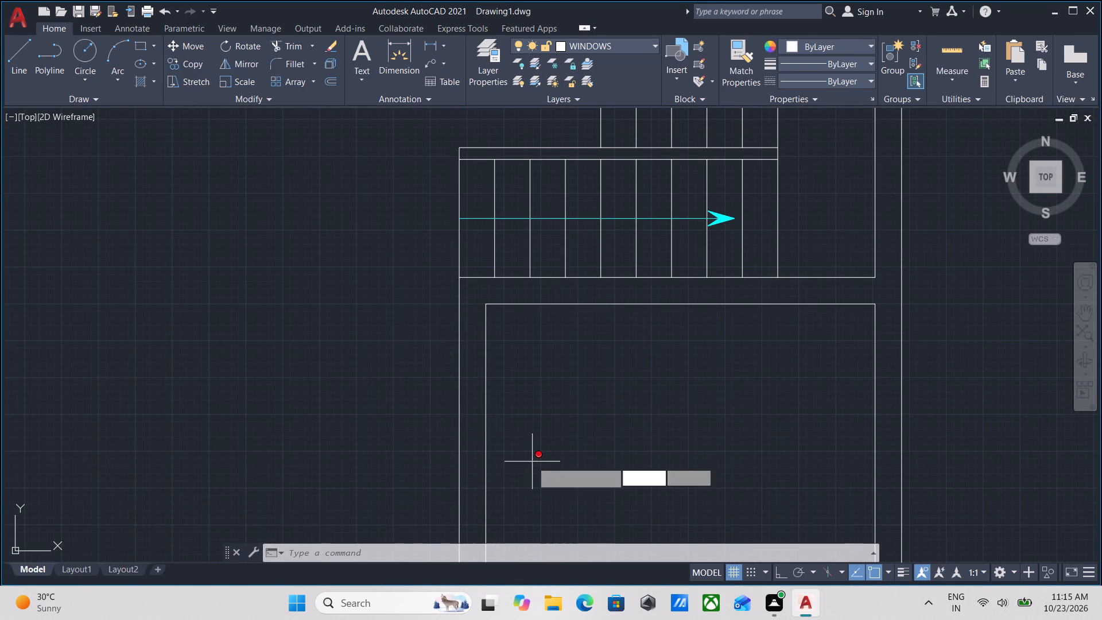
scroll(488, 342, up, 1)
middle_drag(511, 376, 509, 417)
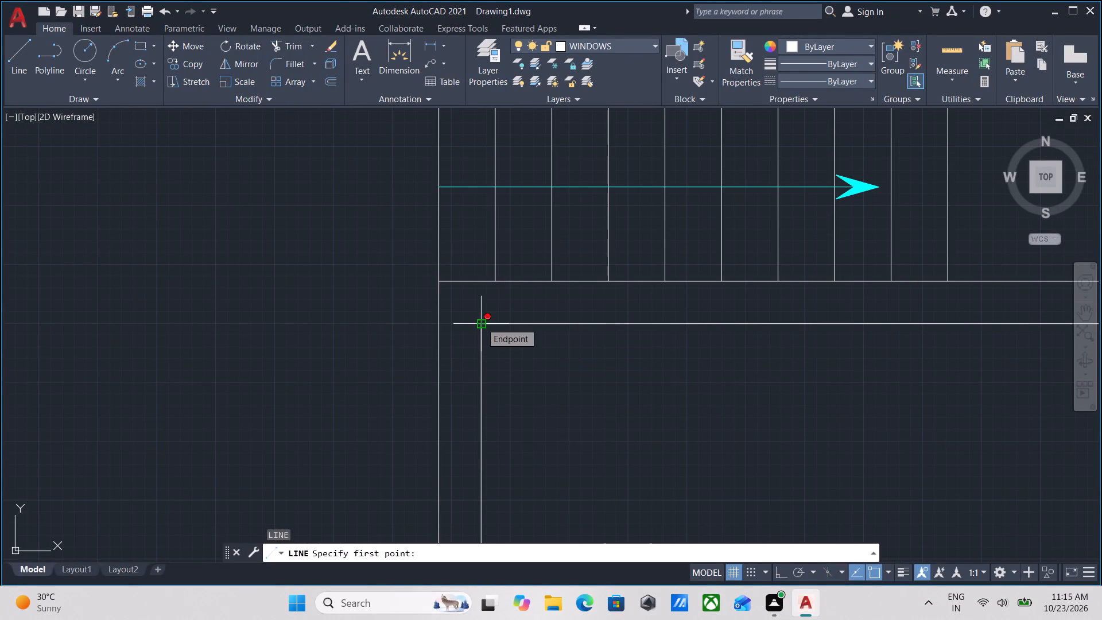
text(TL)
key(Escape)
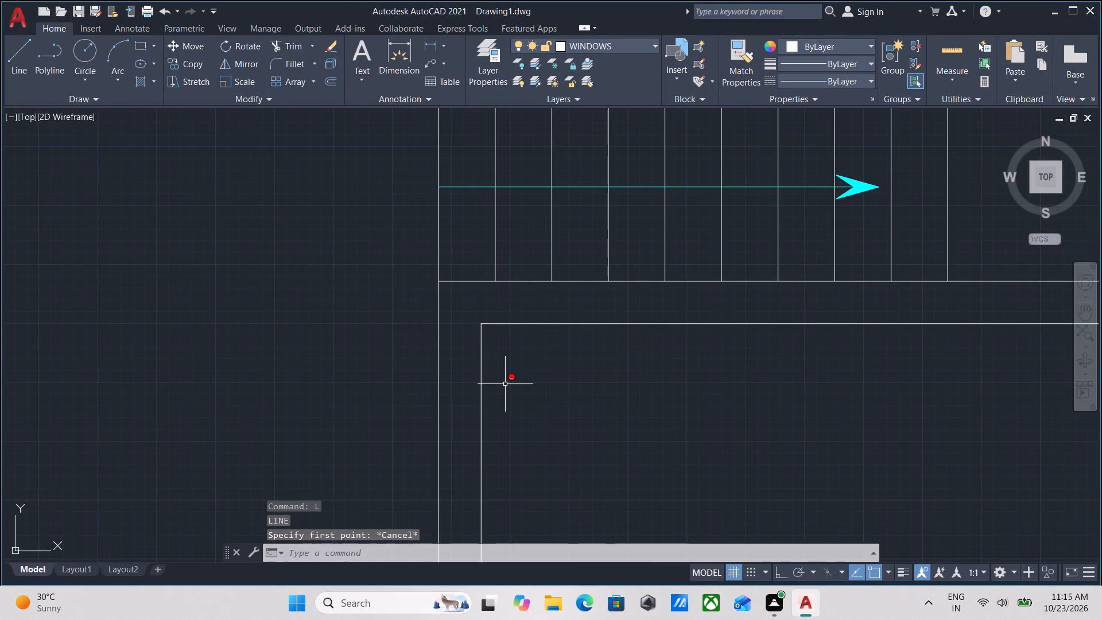
Draw a line straight across the front room's west wall, starting 6" south of the room's inner northwest corner.
key(l)
key(Return)
text(TK)
key(Return)
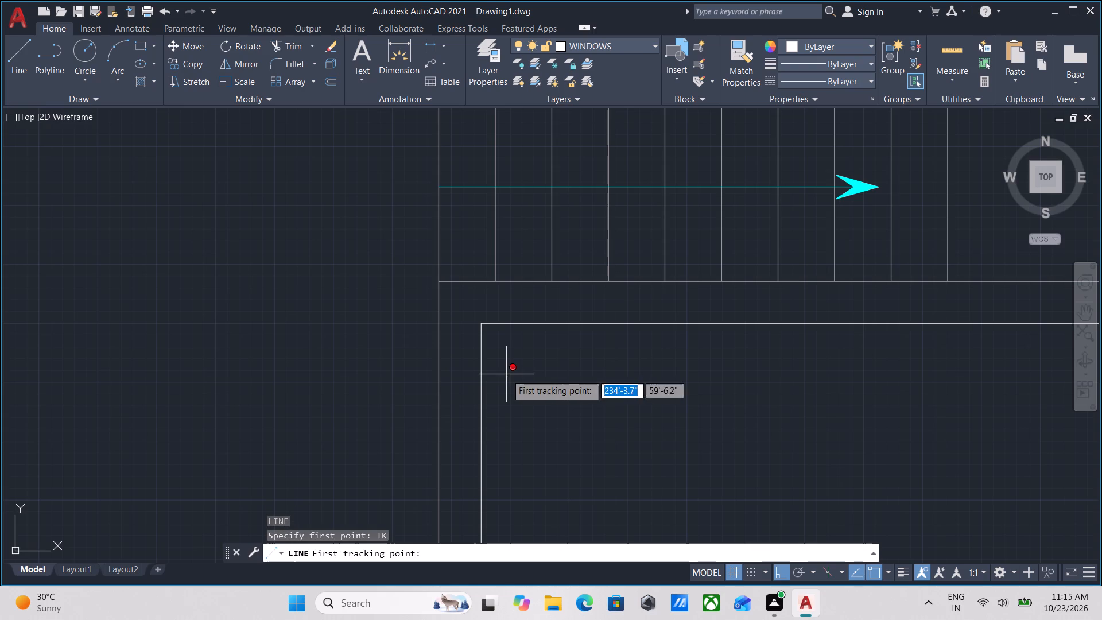
scroll(482, 338, up, 1)
click(483, 316)
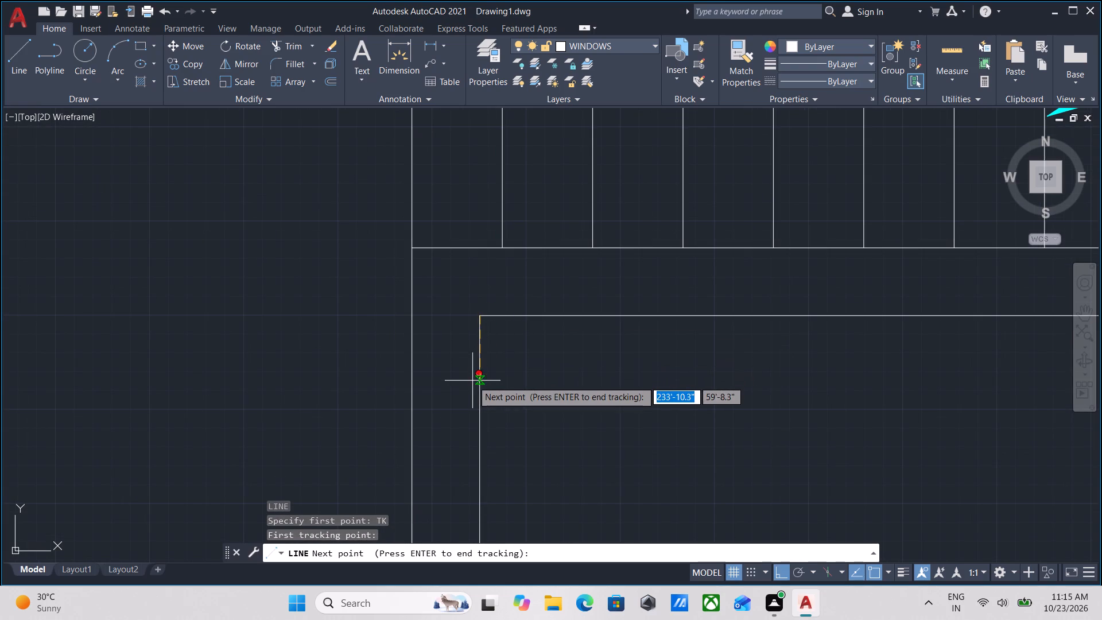
key(6)
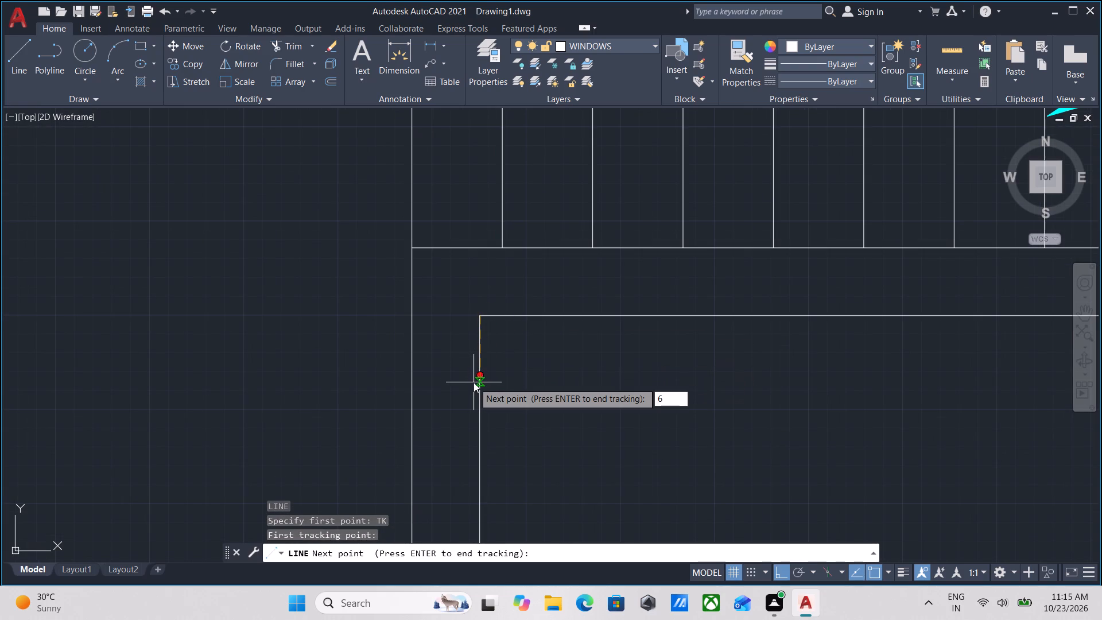
key(shift+quotedbl)
key(Return)
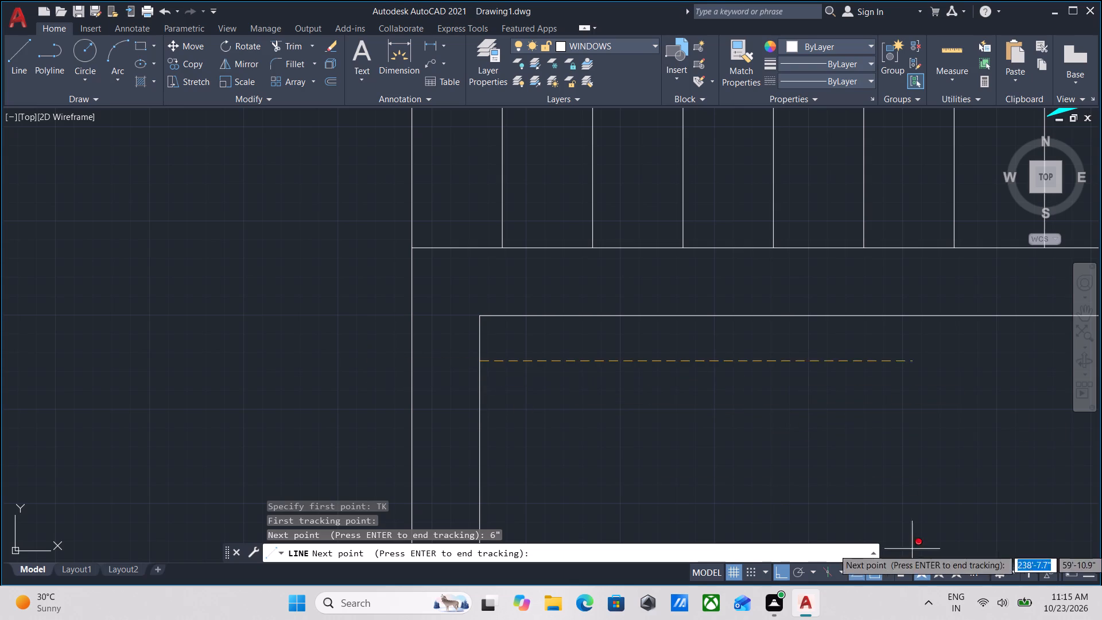
key(Return)
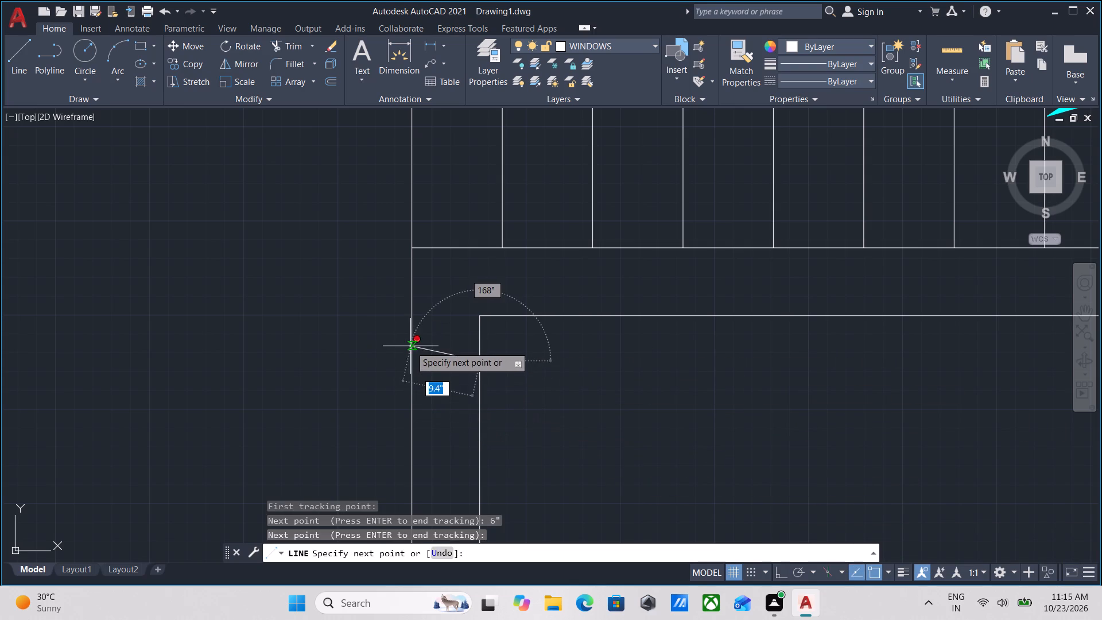
scroll(412, 360, up, 3)
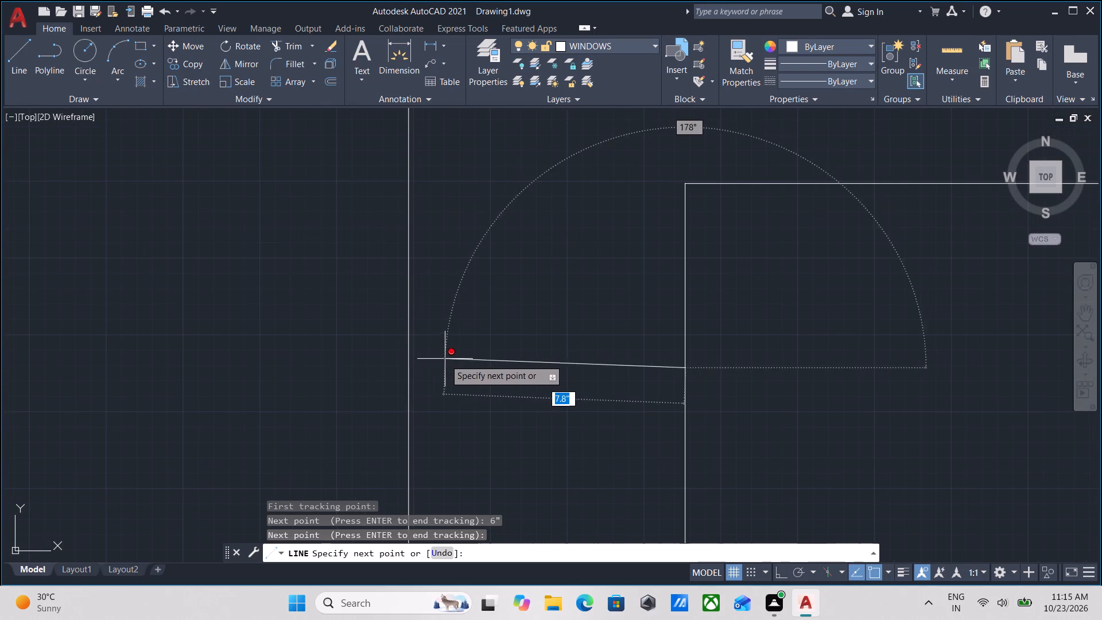
key(F8)
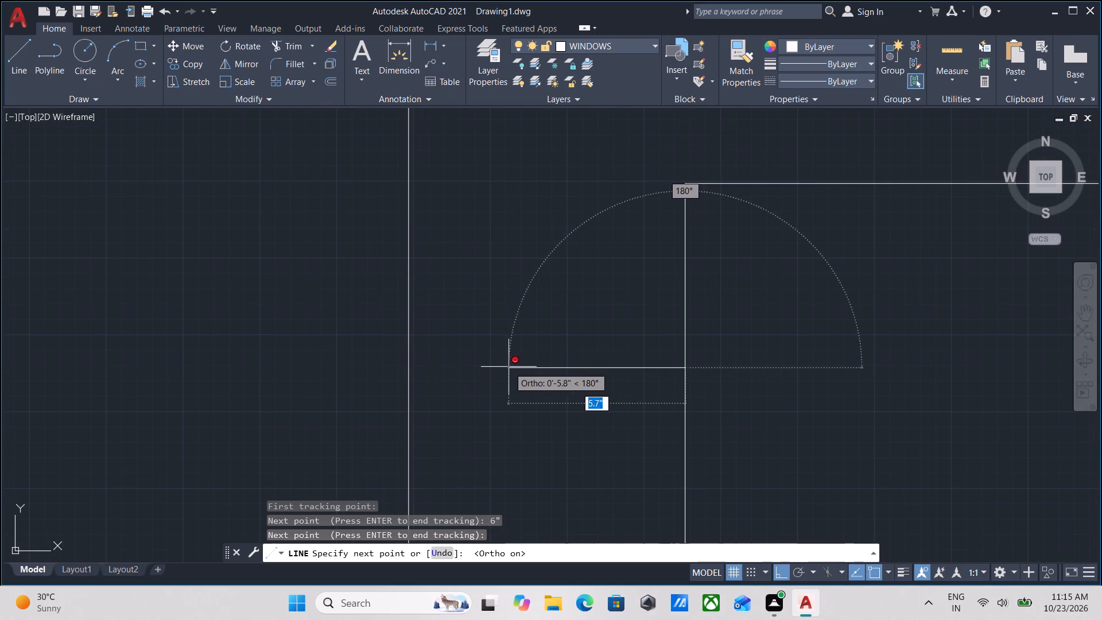
click(406, 369)
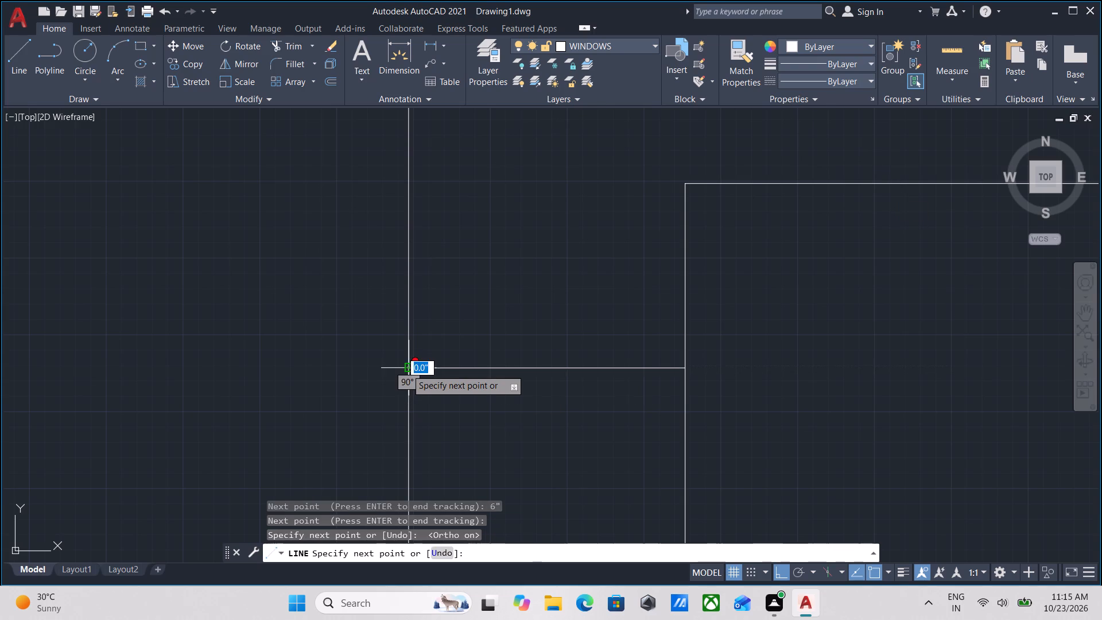
key(Escape)
Offset the line across the front room's west wall 3'6" to the south.
scroll(416, 369, down, 2)
drag(499, 397, 487, 379)
click(448, 320)
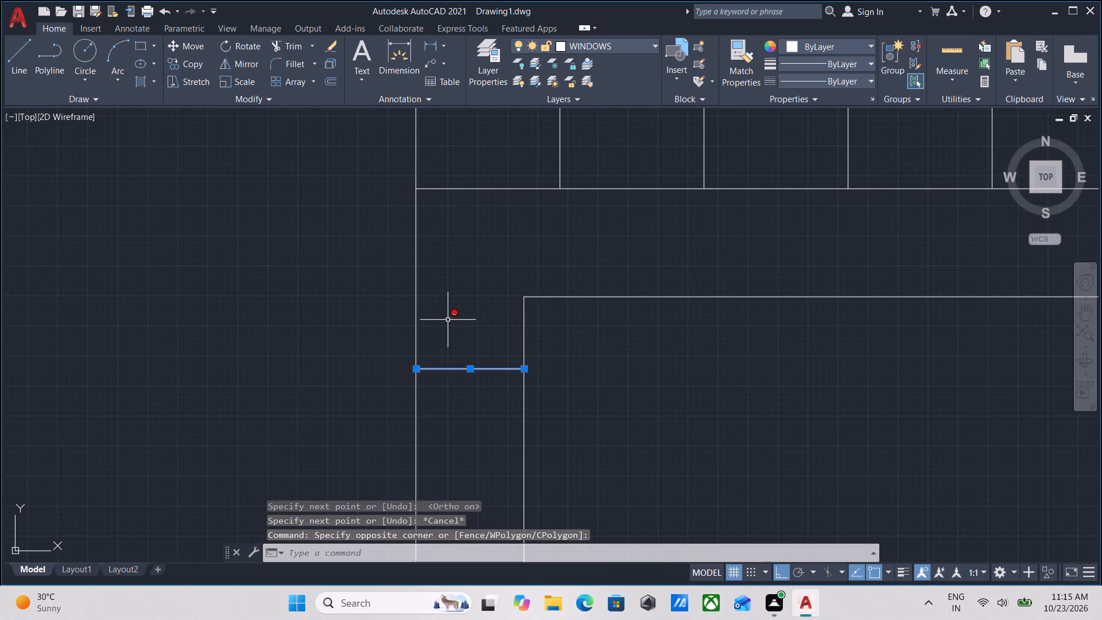
key(o)
key(Return)
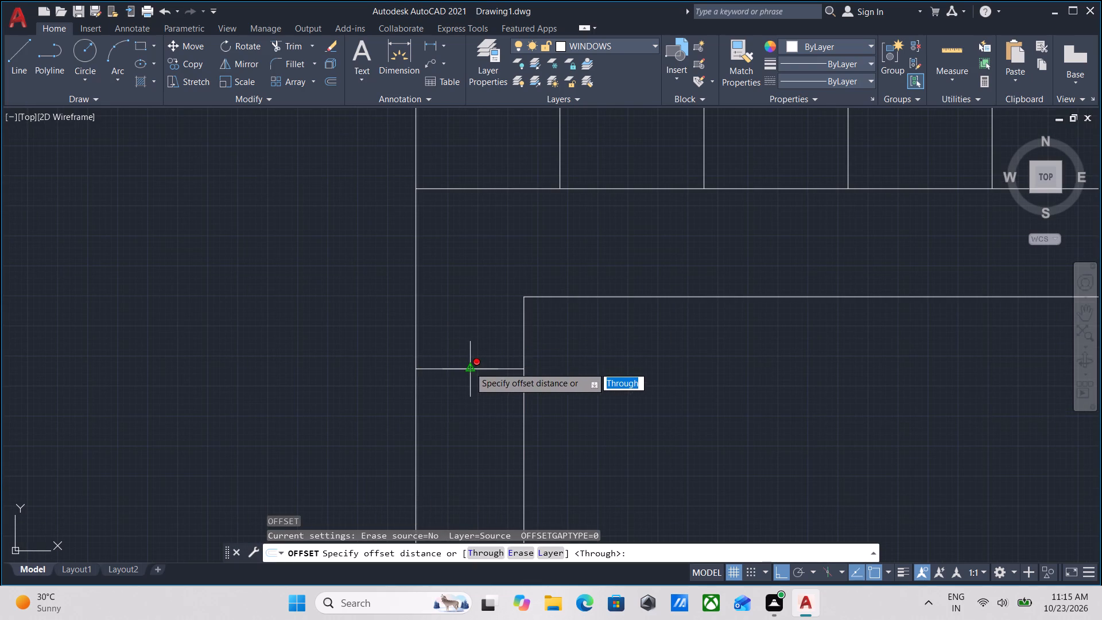
click(469, 367)
click(470, 425)
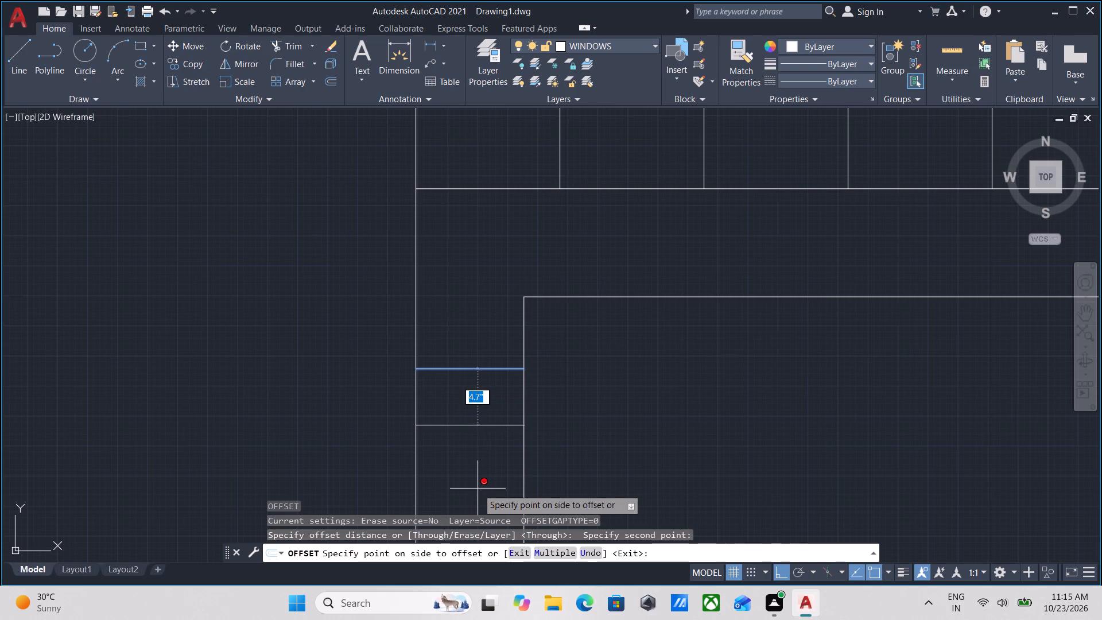
text(3')
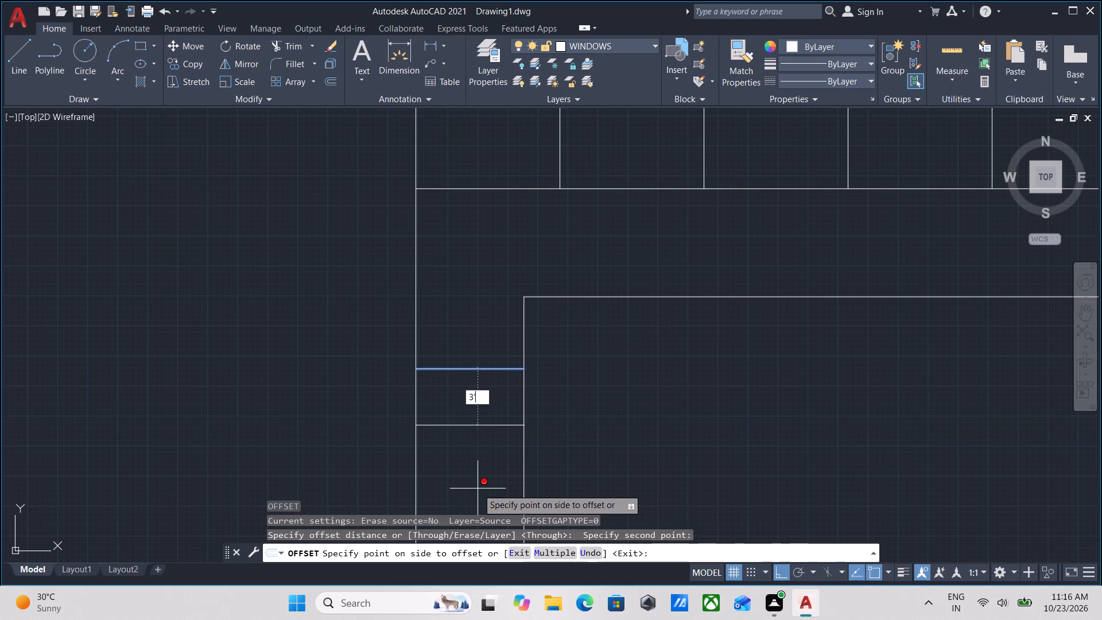
key(6)
key(shift+quotedbl)
key(Return)
key(Escape)
Trim both faces of the front room's west wall between the two cross lines to open a 3'6" doorway.
scroll(511, 475, down, 2)
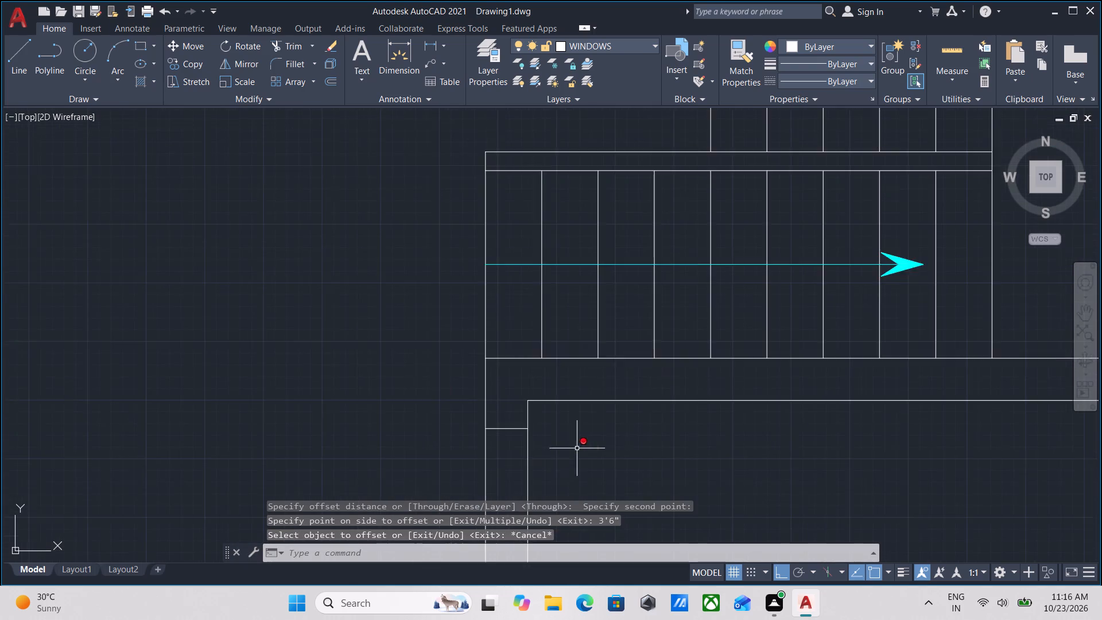
scroll(580, 447, down, 1)
middle_drag(582, 443, 606, 266)
scroll(607, 309, up, 1)
key(Escape)
key(t)
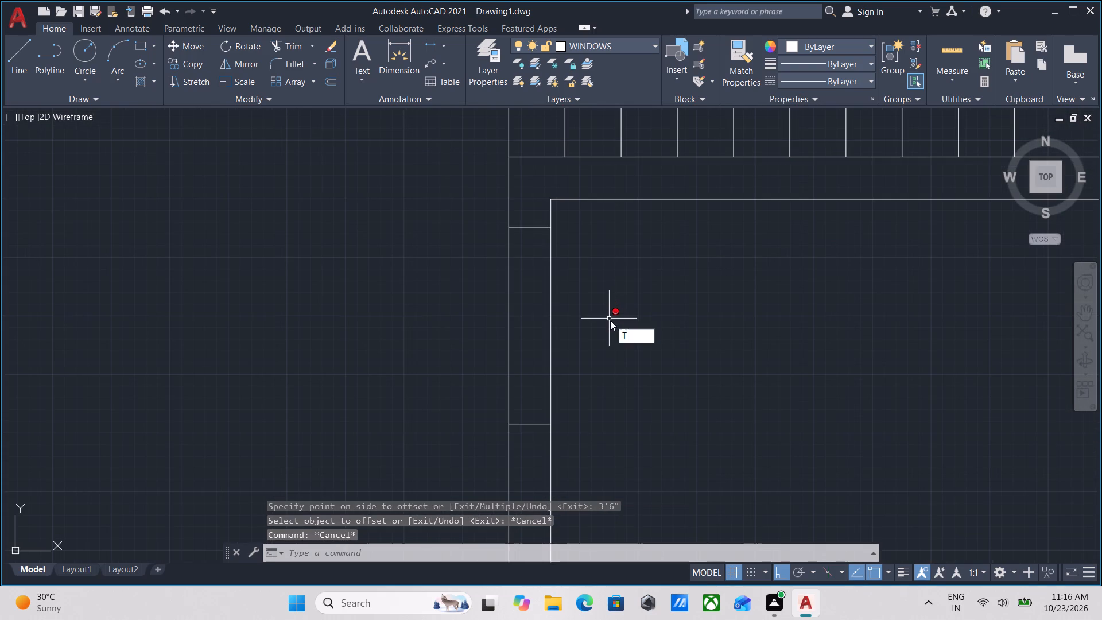
key(r)
key(Return)
click(575, 331)
click(405, 304)
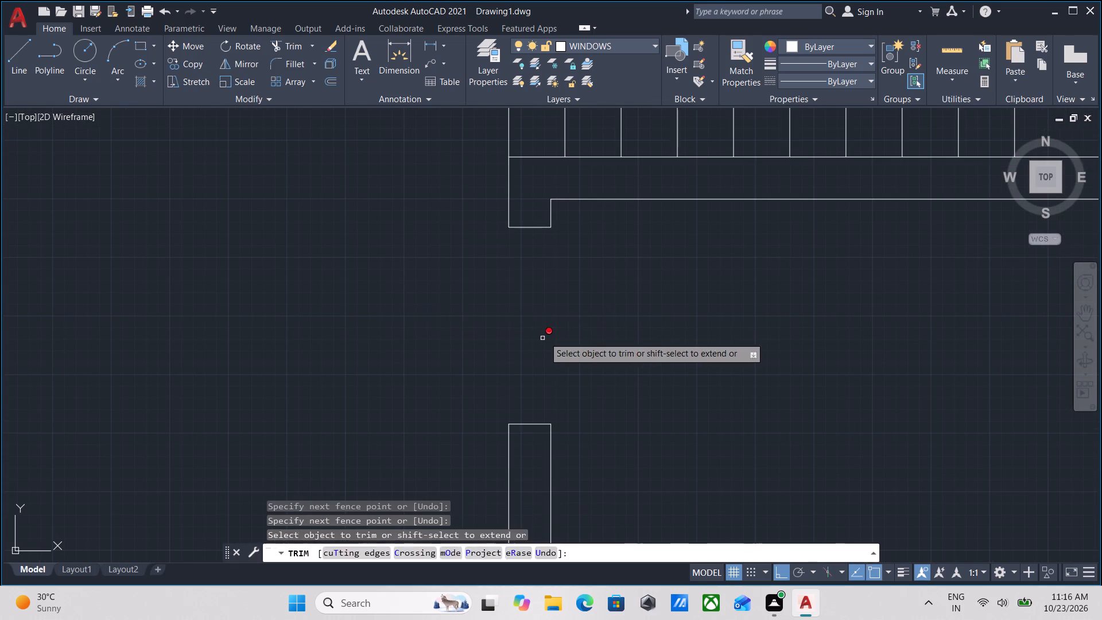
key(Escape)
Examine the plan around the new doorway, the front yard slabs and entrance path, and the rear rooms.
scroll(566, 332, down, 3)
middle_drag(599, 334, 634, 323)
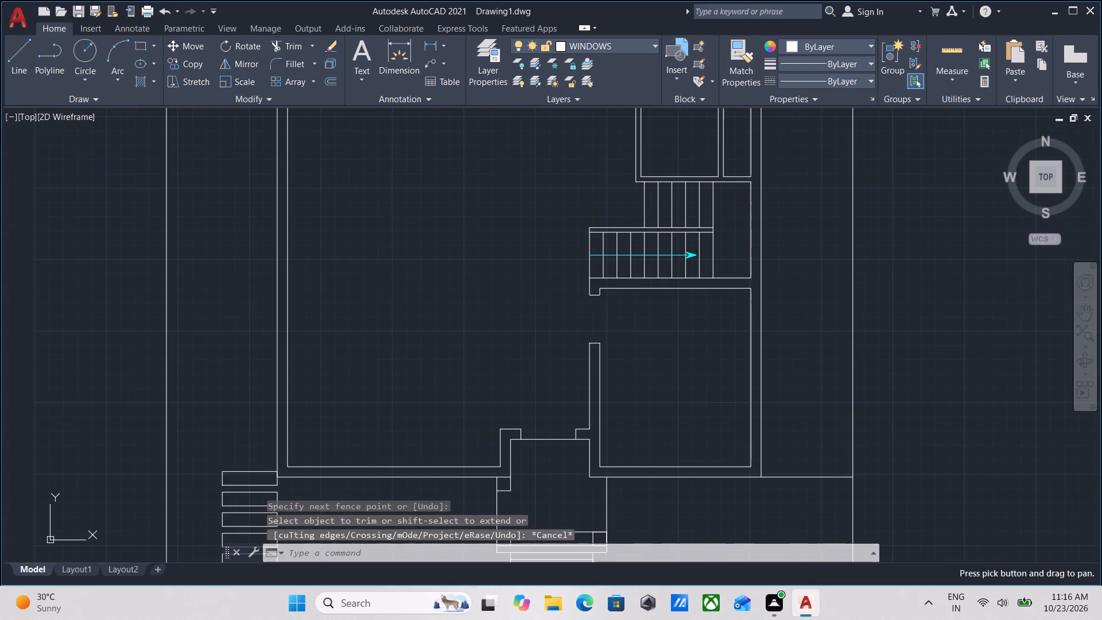
middle_drag(634, 318, 565, 345)
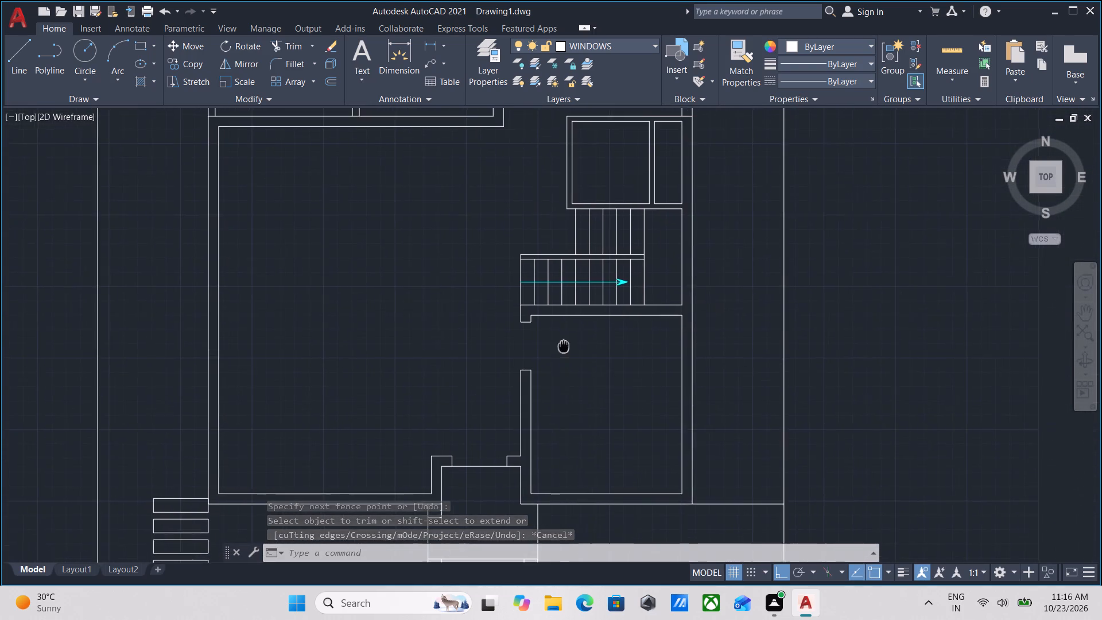
scroll(573, 345, down, 1)
middle_drag(573, 345, 583, 263)
middle_drag(600, 409, 641, 252)
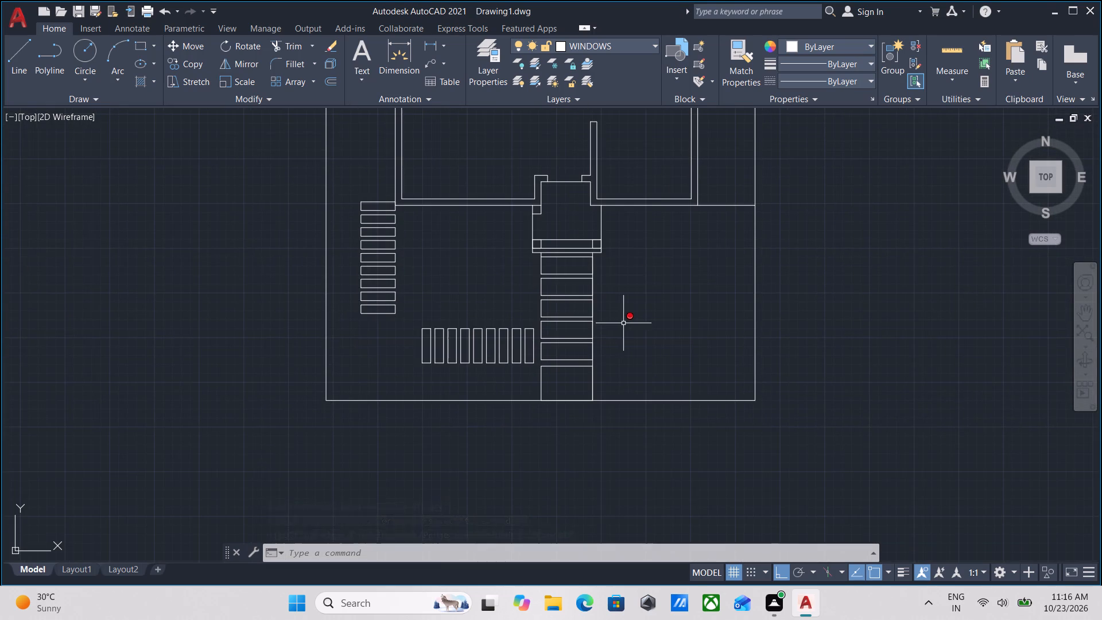
middle_drag(623, 323, 612, 335)
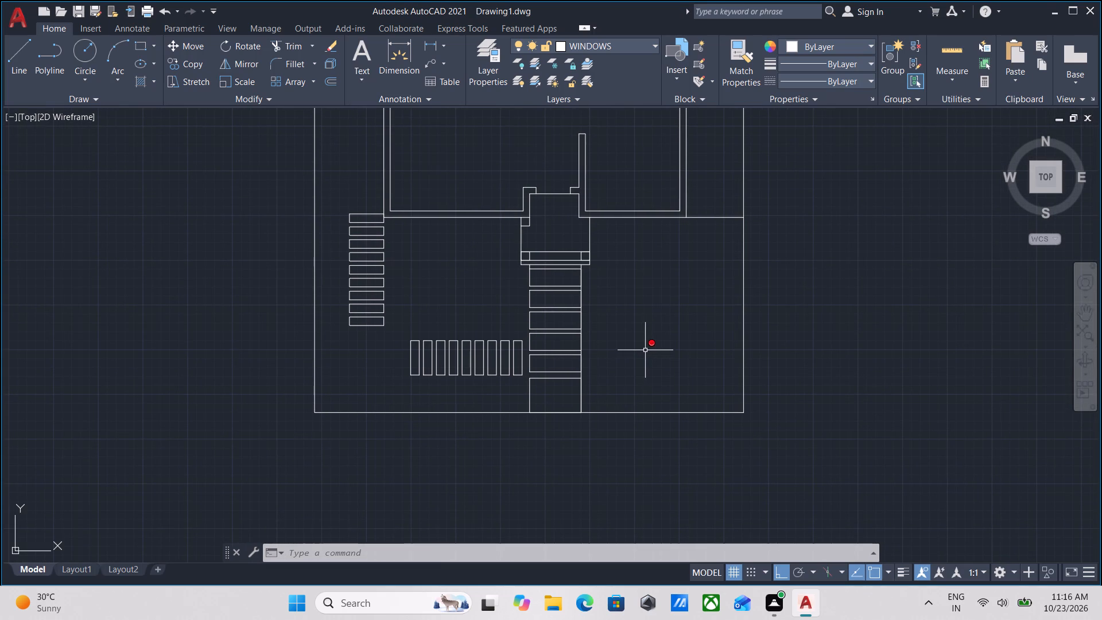
middle_drag(658, 329, 659, 360)
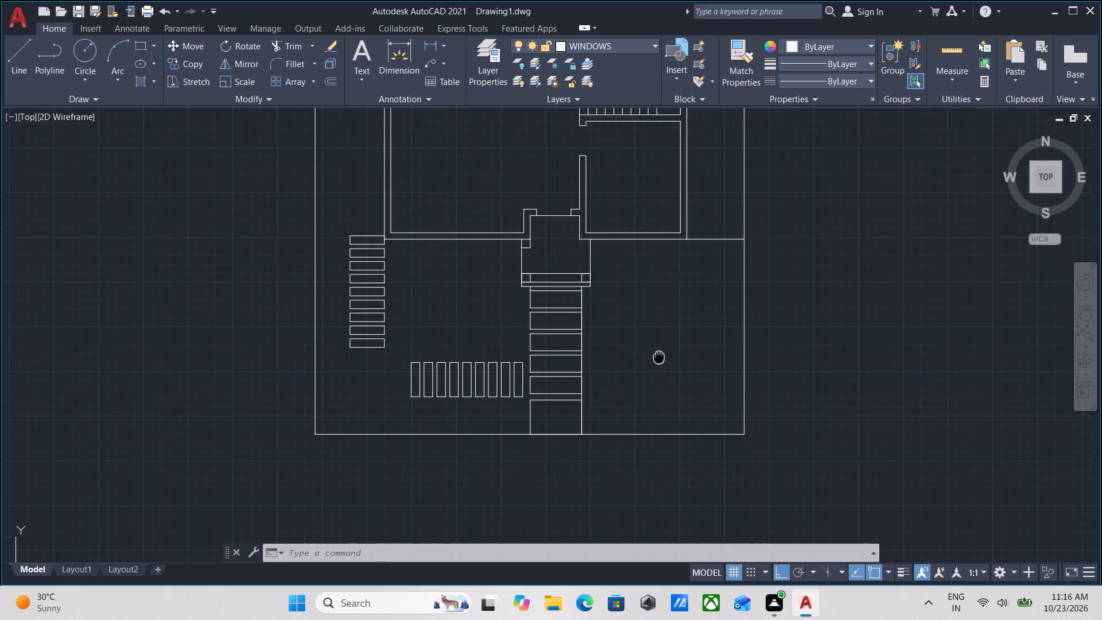
middle_drag(659, 360, 658, 368)
middle_drag(658, 368, 657, 397)
scroll(659, 389, down, 1)
middle_drag(659, 389, 651, 421)
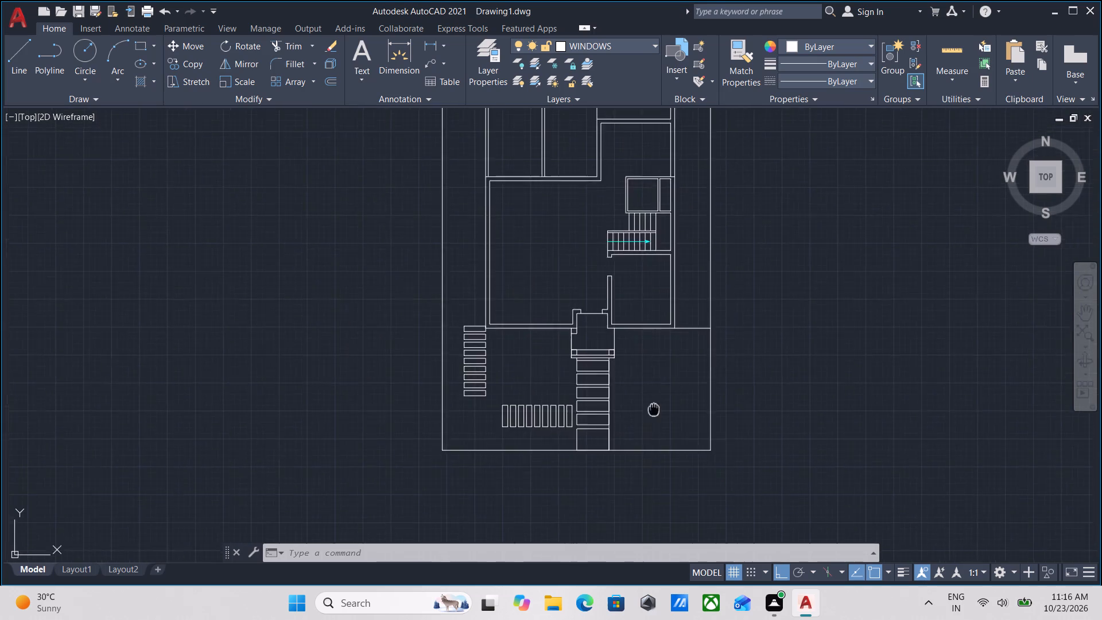
middle_drag(651, 421, 639, 461)
scroll(650, 350, up, 2)
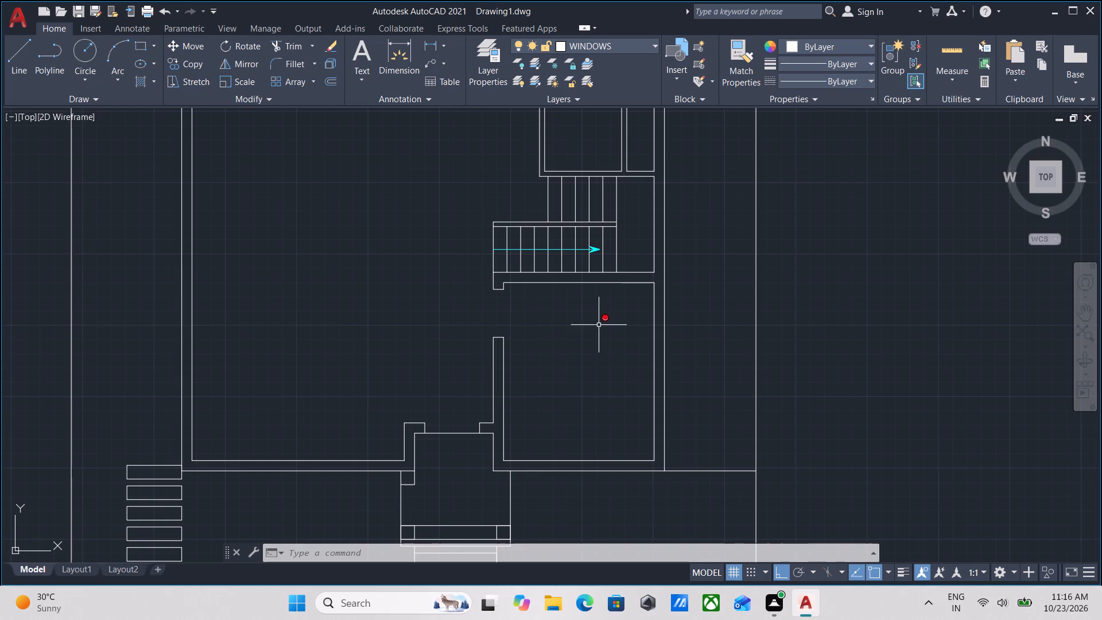
scroll(594, 294, down, 2)
middle_drag(513, 294, 510, 425)
scroll(428, 240, up, 3)
middle_drag(500, 330, 498, 313)
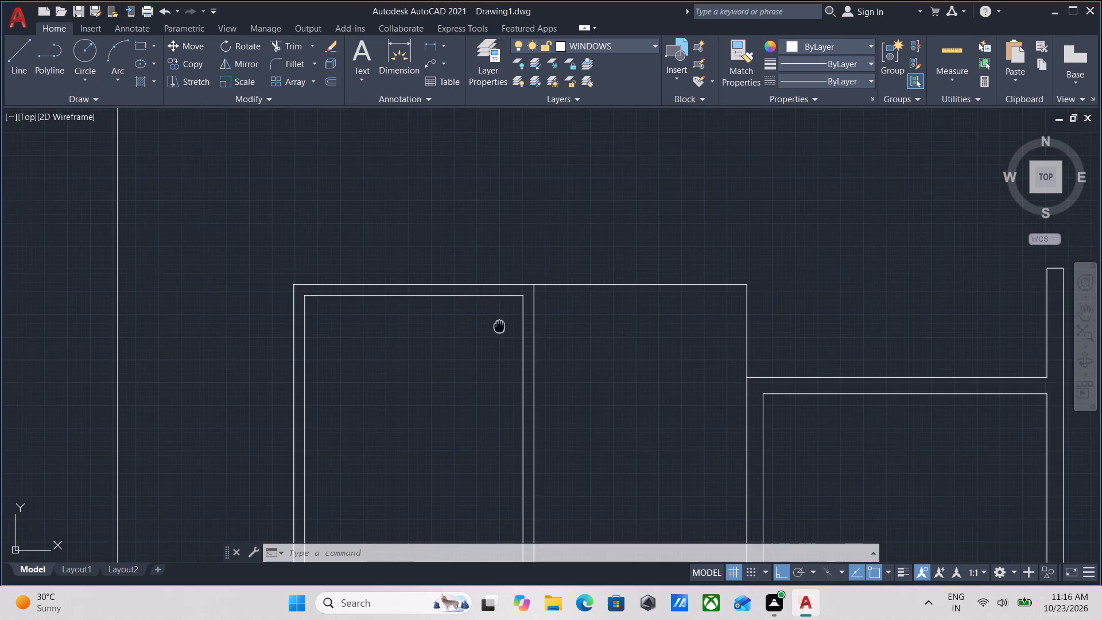
scroll(500, 328, down, 1)
middle_drag(498, 313, 480, 229)
scroll(480, 229, up, 1)
scroll(475, 286, down, 1)
middle_drag(474, 288, 445, 237)
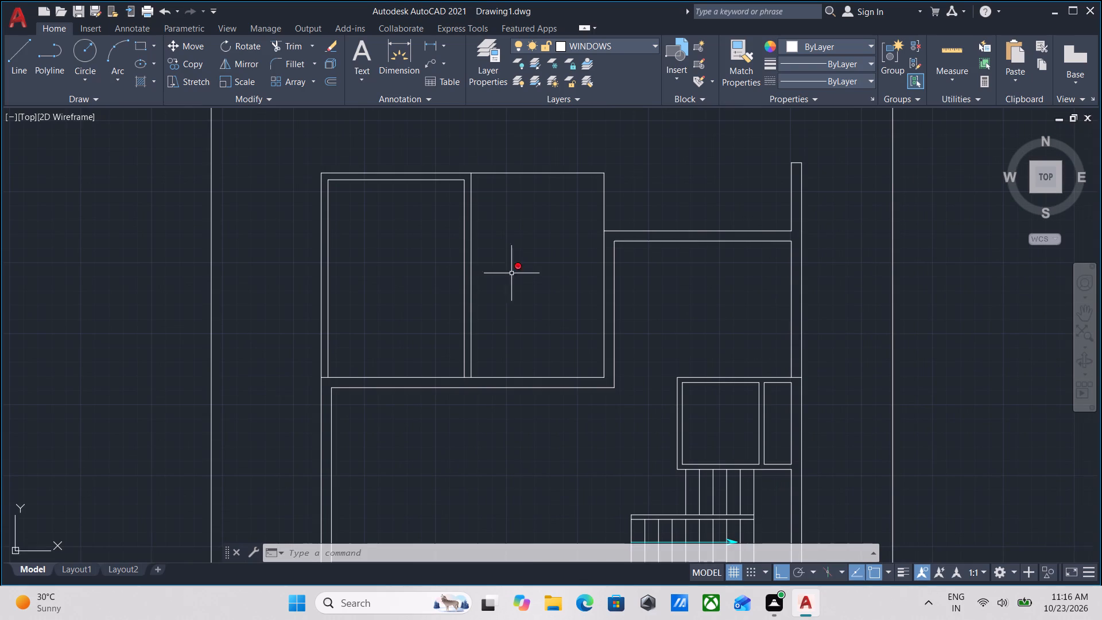
scroll(577, 296, down, 3)
middle_drag(604, 302, 537, 264)
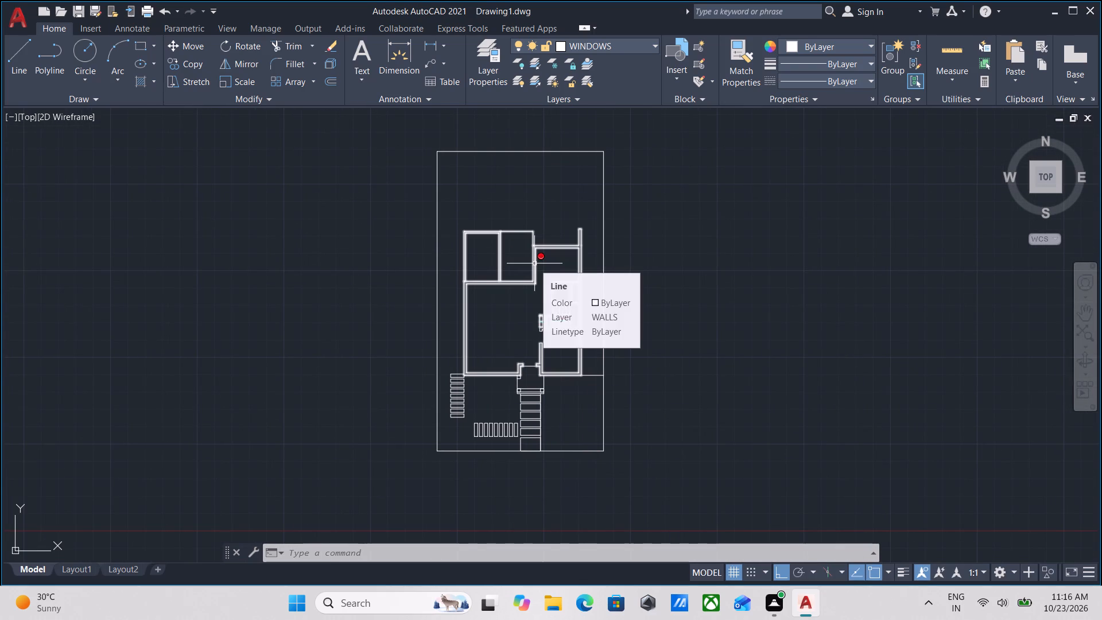
Examine the rear rooms, the stair area, and the front yard slabs and entrance path.
middle_drag(554, 249, 476, 308)
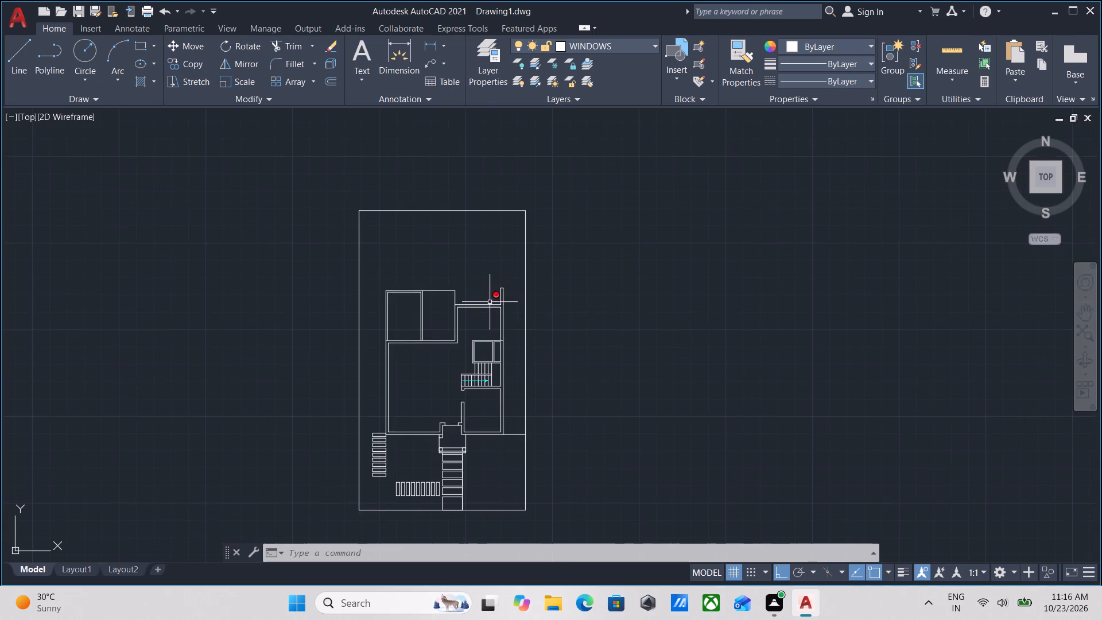
scroll(495, 297, up, 5)
middle_drag(439, 325, 443, 401)
middle_drag(451, 354, 447, 395)
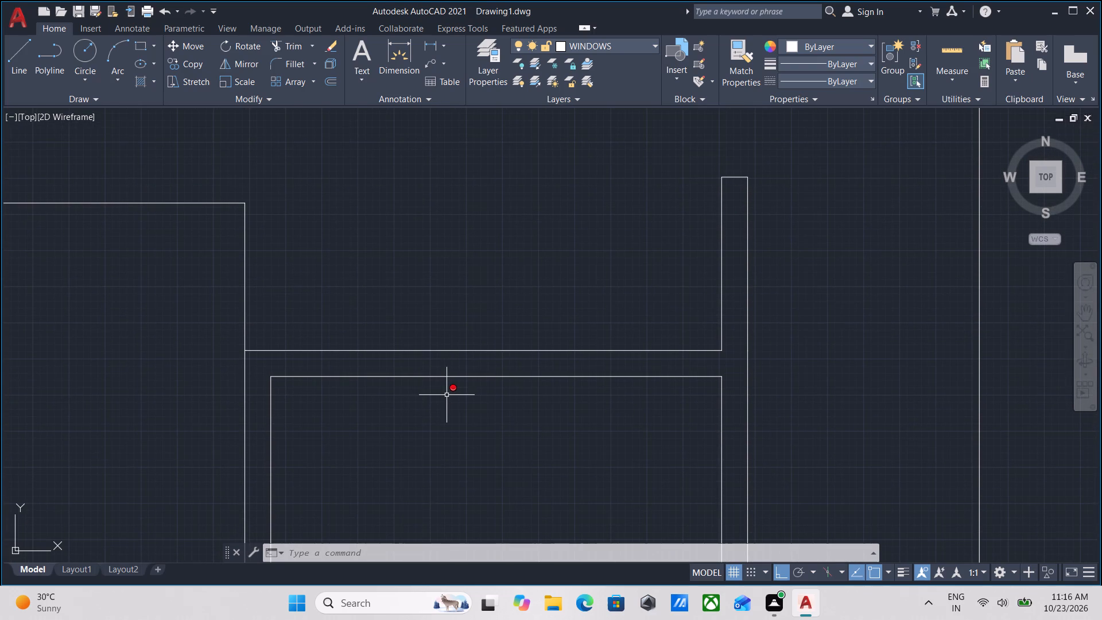
scroll(444, 360, down, 3)
middle_drag(471, 399, 475, 281)
scroll(525, 335, down, 1)
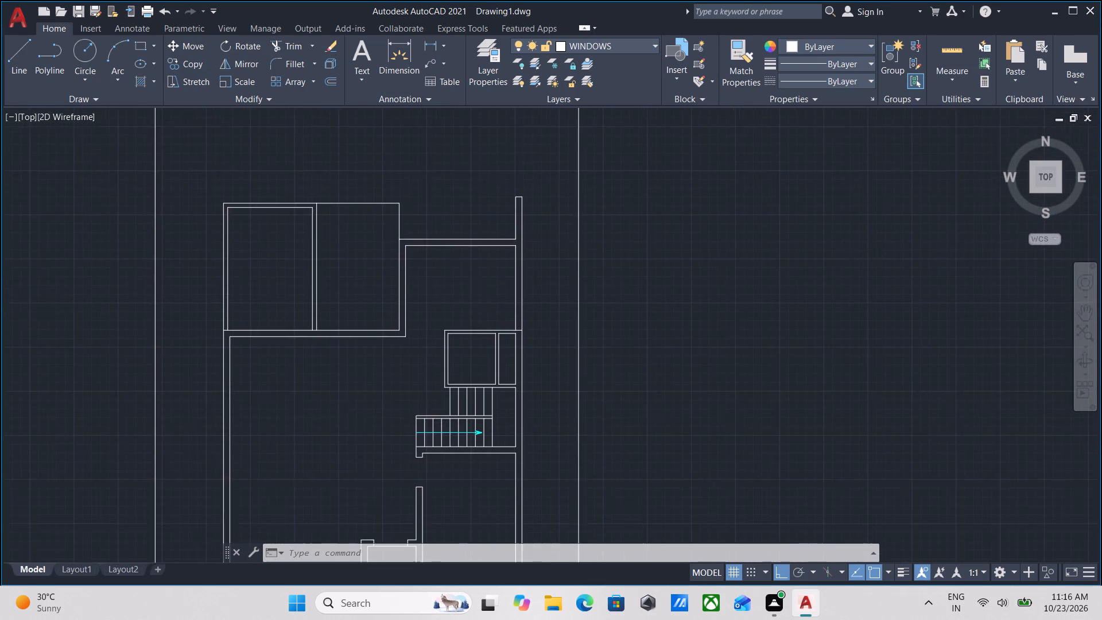
scroll(525, 335, down, 1)
middle_drag(525, 335, 530, 261)
scroll(514, 401, up, 1)
scroll(399, 418, up, 2)
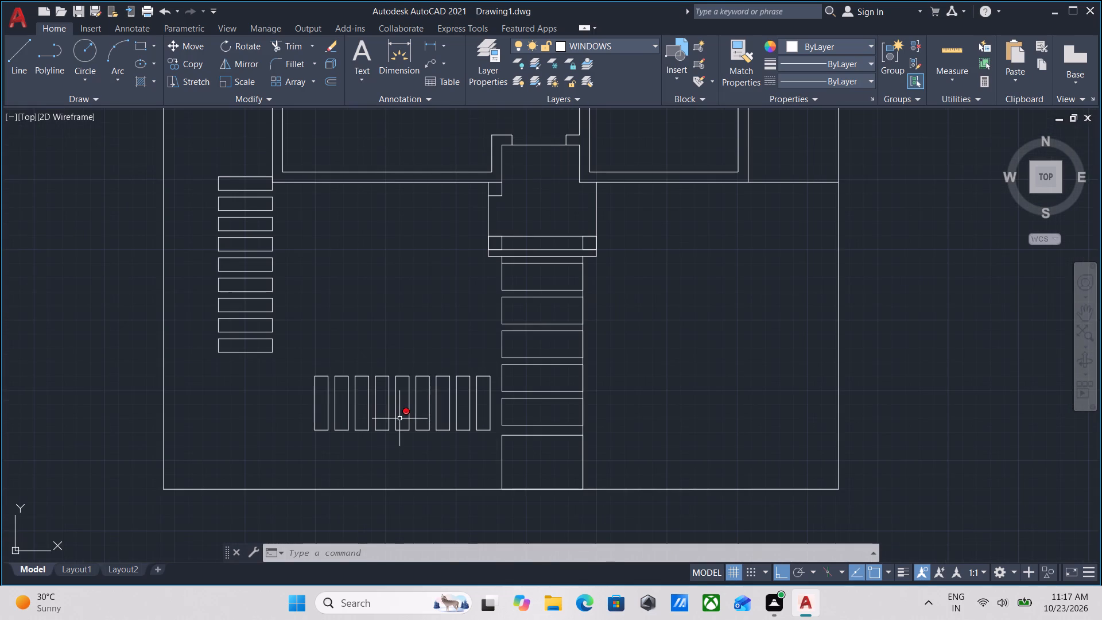
Trim the plot's south boundary line between the two sides of the entrance path to open a gateway.
middle_drag(667, 323, 537, 374)
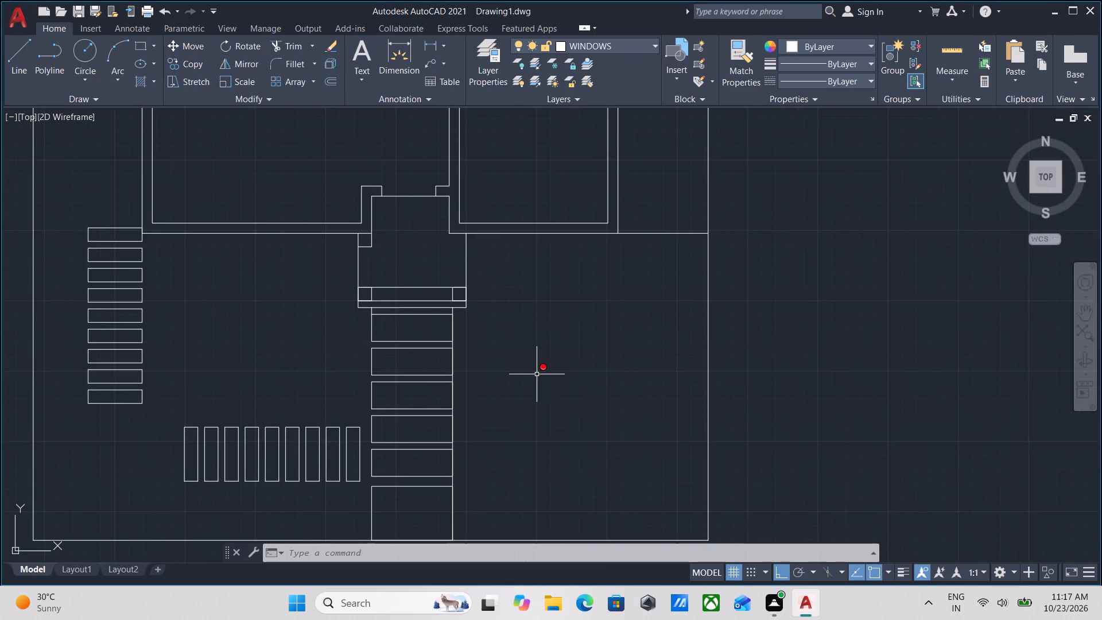
scroll(537, 374, down, 1)
middle_drag(537, 374, 529, 320)
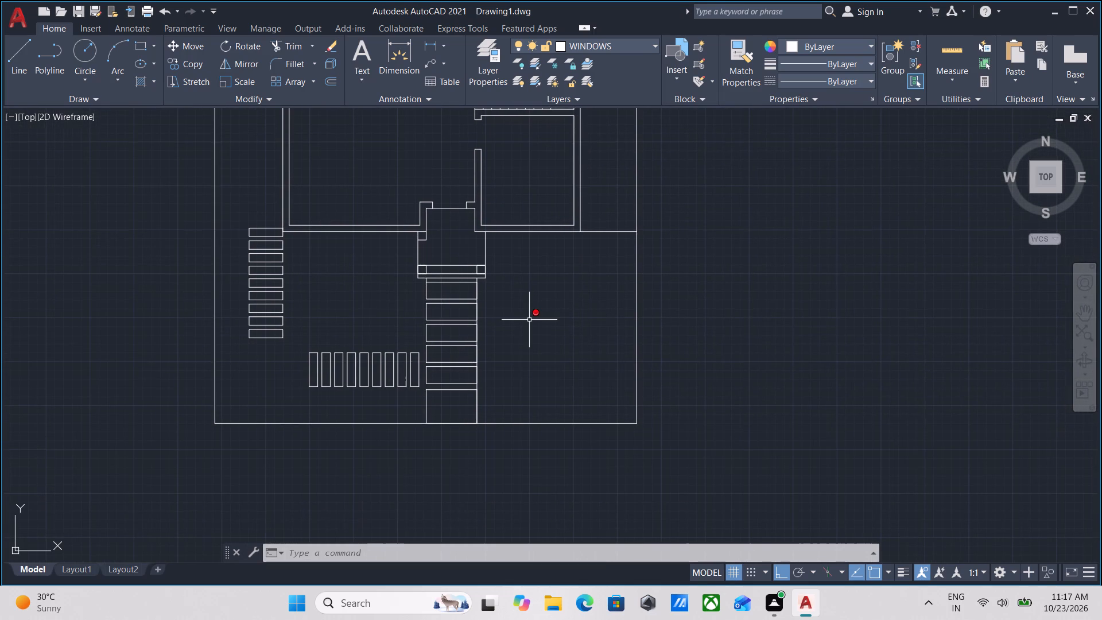
scroll(415, 424, up, 1)
middle_drag(464, 476, 440, 472)
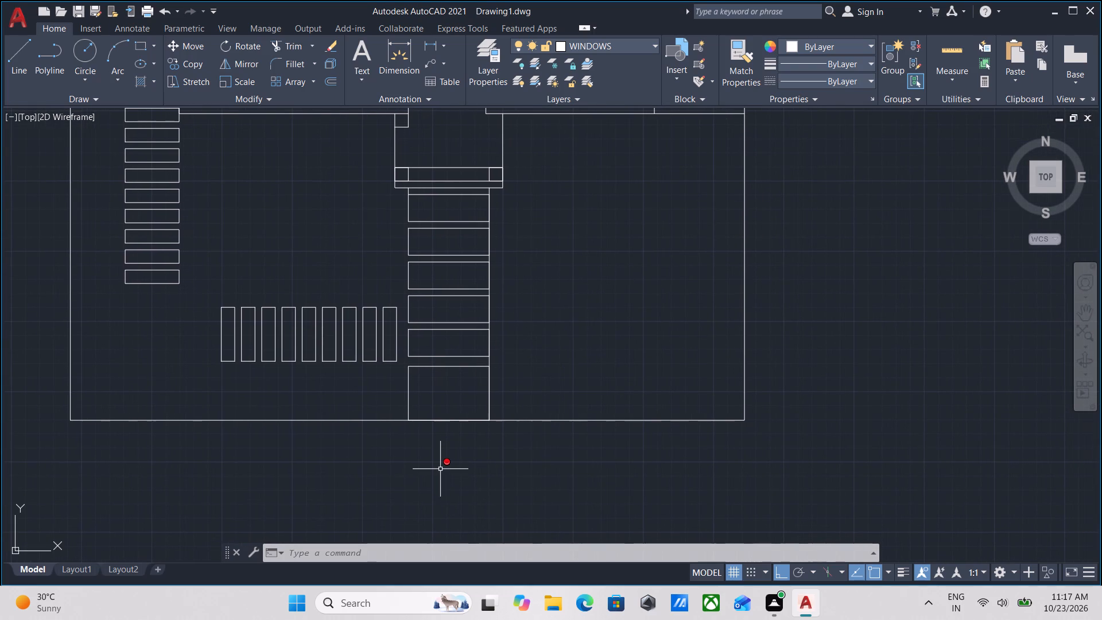
text(TR)
key(Return)
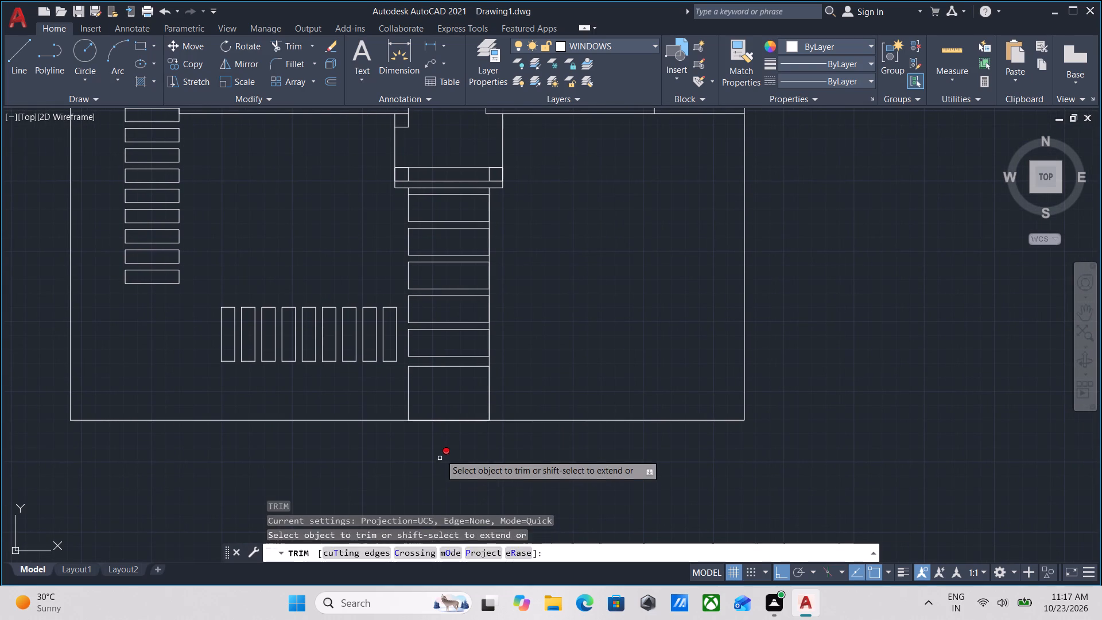
click(445, 442)
click(452, 398)
key(Escape)
Examine the whole plan, the rear rooms, and the walls around the stair and front room.
scroll(452, 408, down, 2)
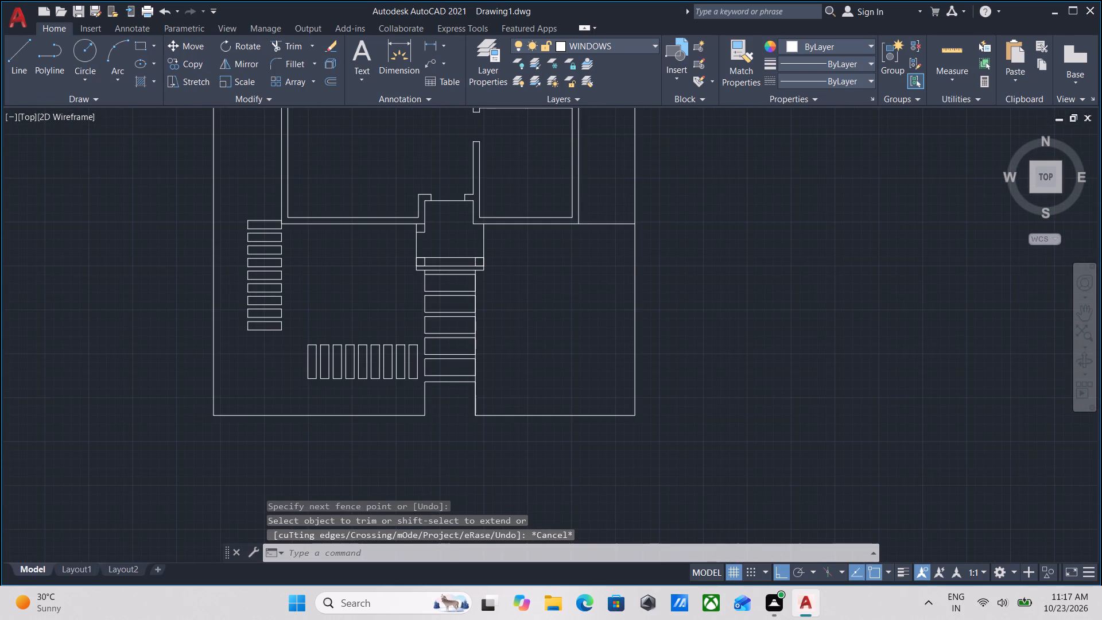
scroll(631, 374, down, 1)
middle_drag(623, 374, 634, 434)
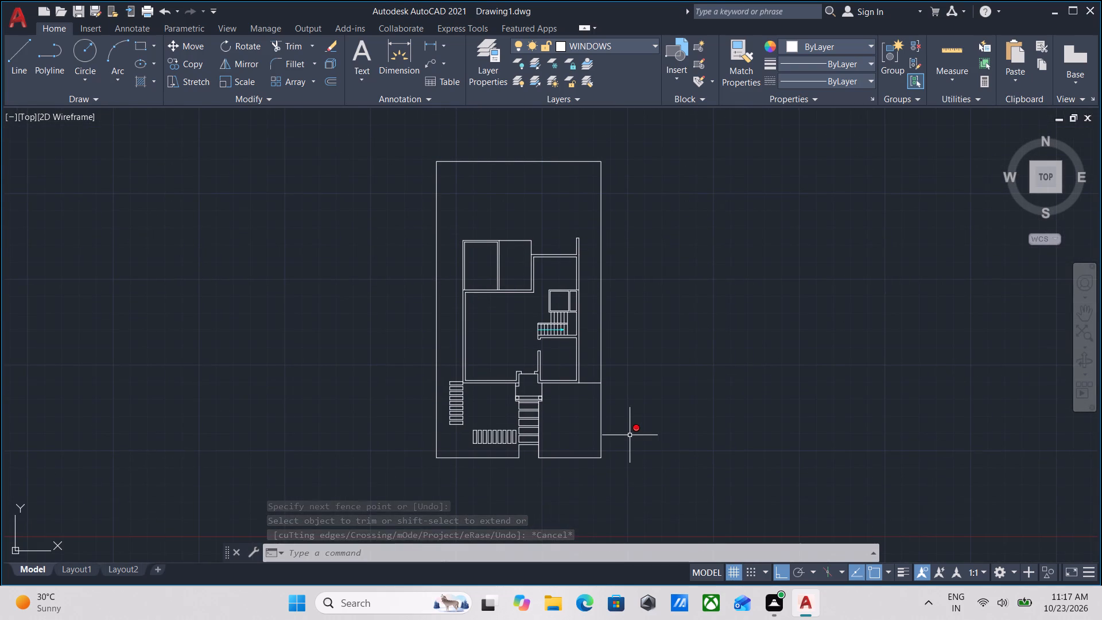
middle_drag(632, 377, 666, 510)
middle_drag(634, 365, 627, 402)
scroll(562, 434, up, 1)
middle_drag(564, 433, 518, 348)
scroll(564, 433, up, 1)
scroll(448, 349, up, 2)
scroll(448, 349, down, 1)
middle_drag(448, 349, 450, 349)
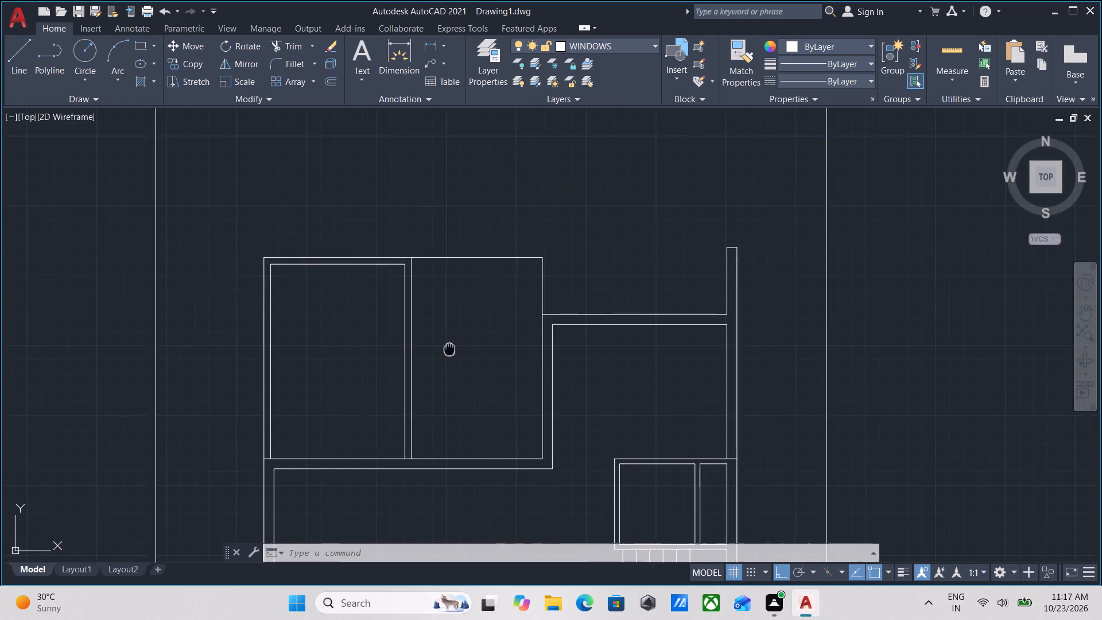
middle_drag(450, 349, 460, 351)
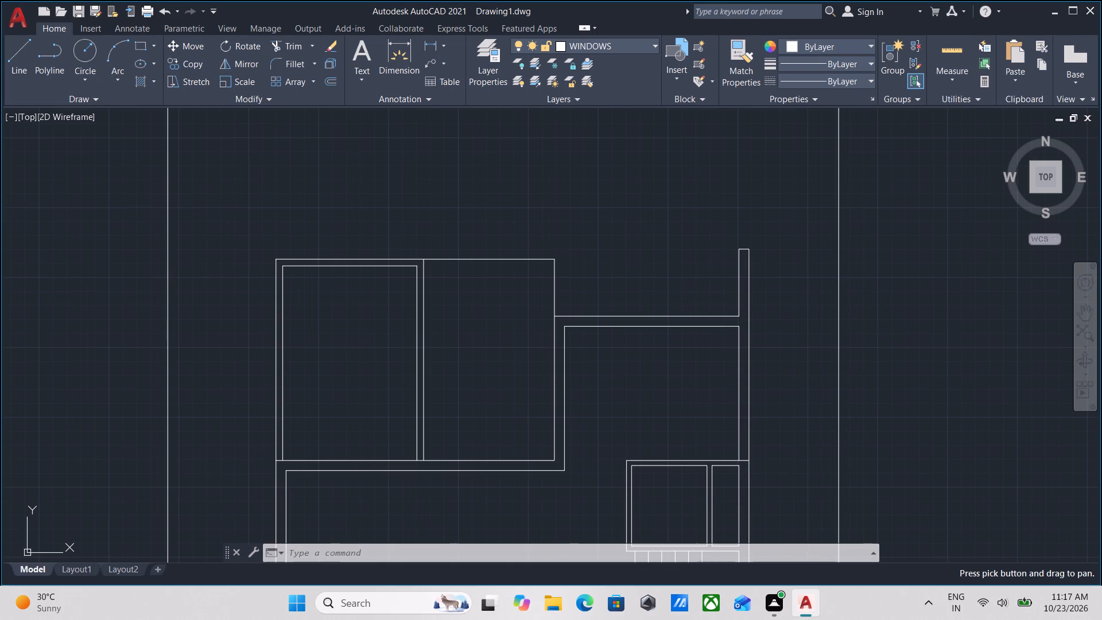
scroll(491, 356, down, 1)
middle_drag(491, 356, 475, 222)
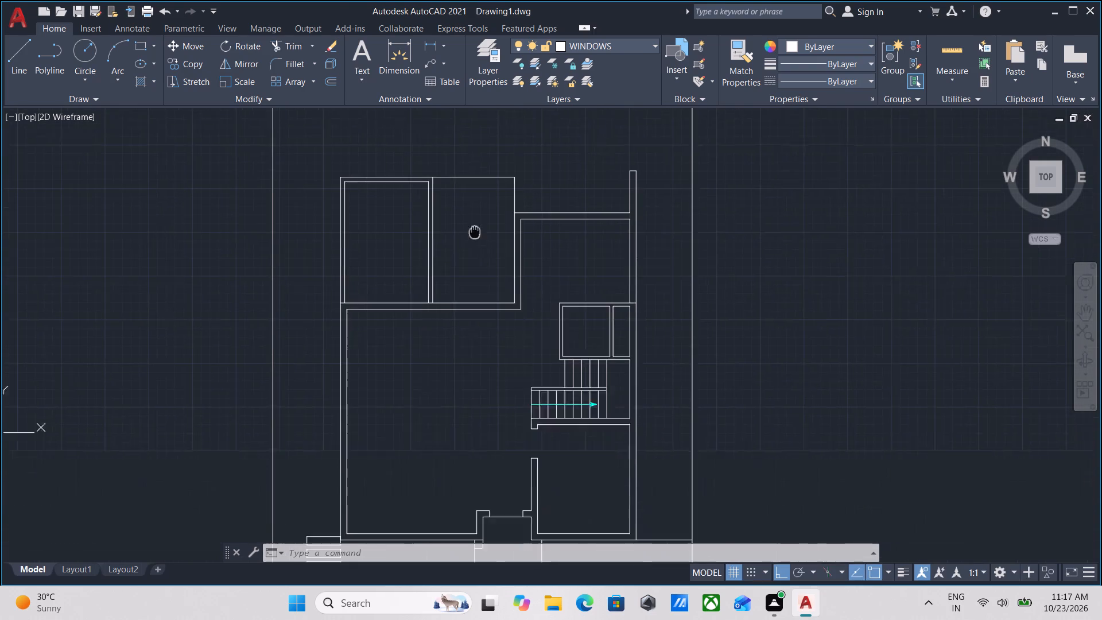
middle_drag(475, 222, 475, 214)
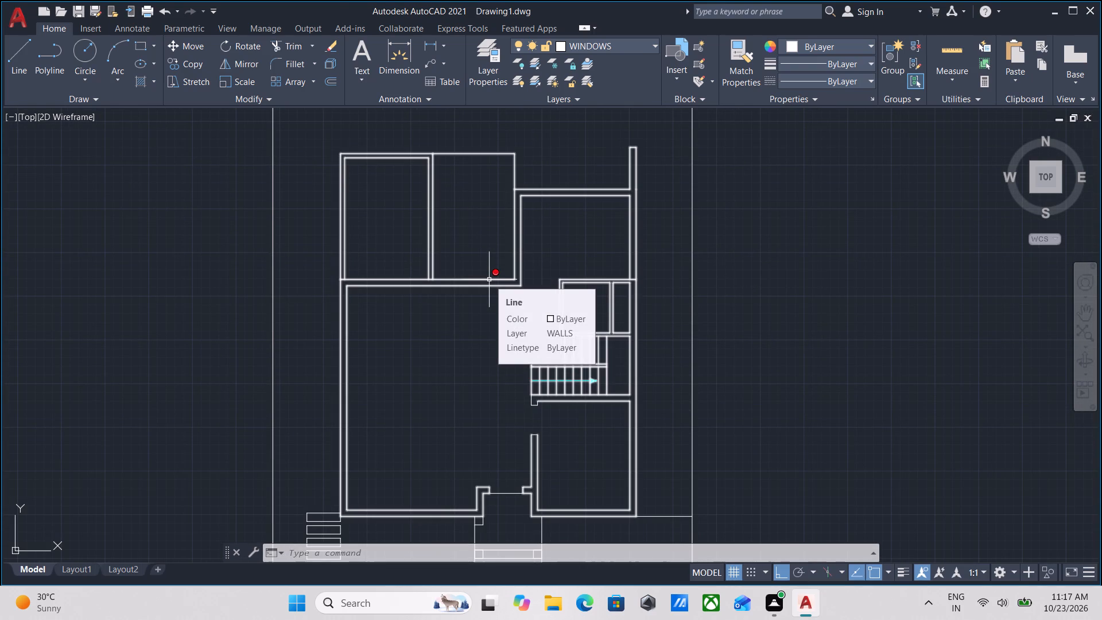
scroll(635, 370, up, 1)
scroll(640, 367, down, 1)
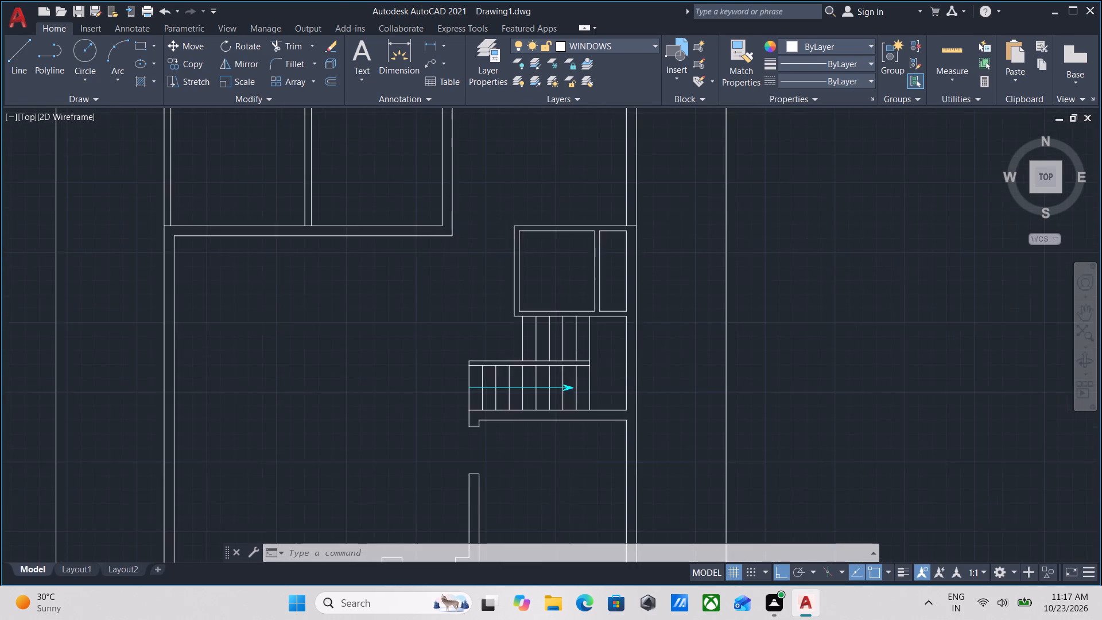
middle_drag(639, 366, 515, 333)
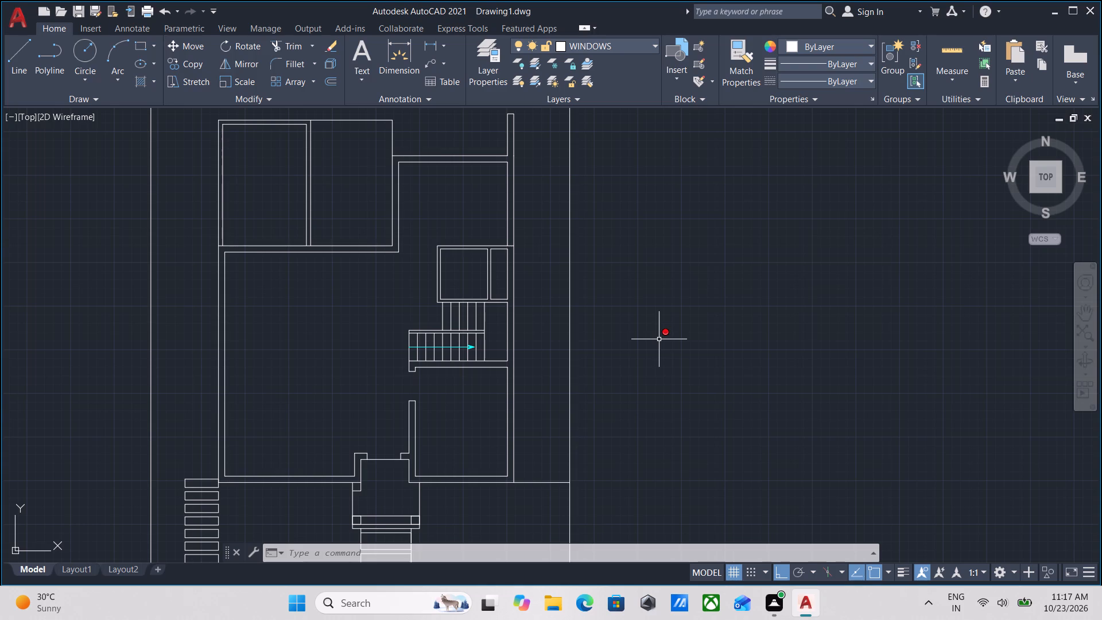
key(Escape)
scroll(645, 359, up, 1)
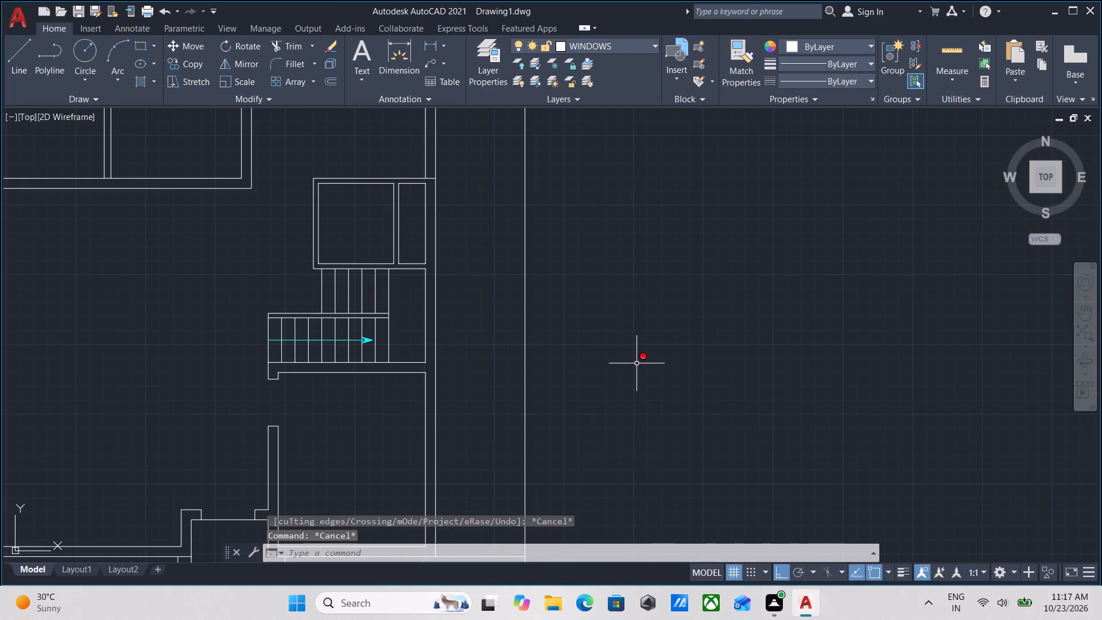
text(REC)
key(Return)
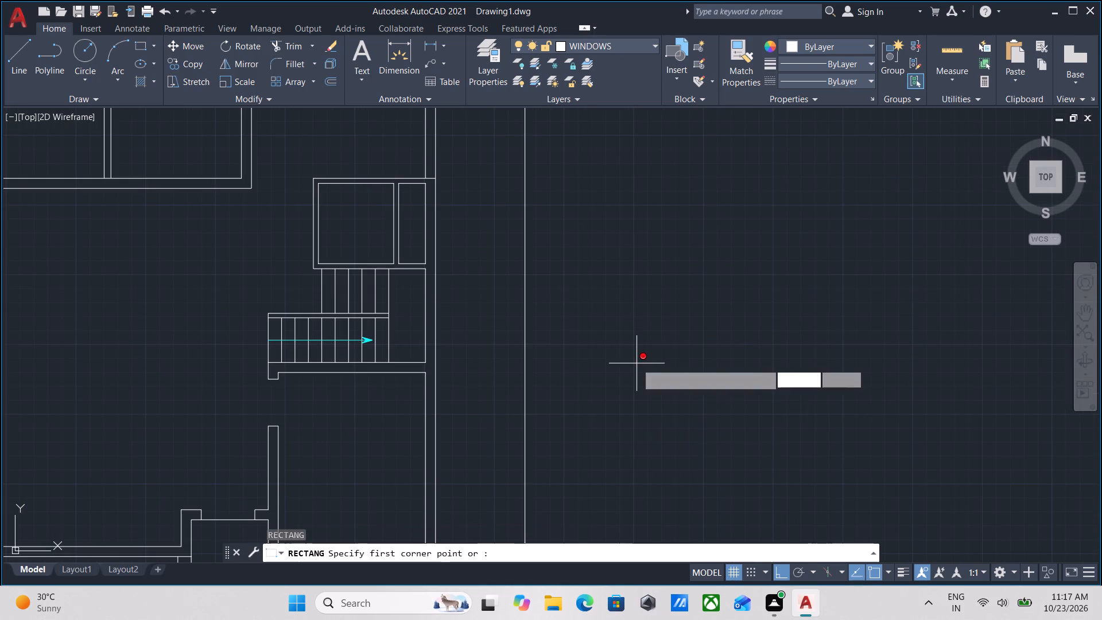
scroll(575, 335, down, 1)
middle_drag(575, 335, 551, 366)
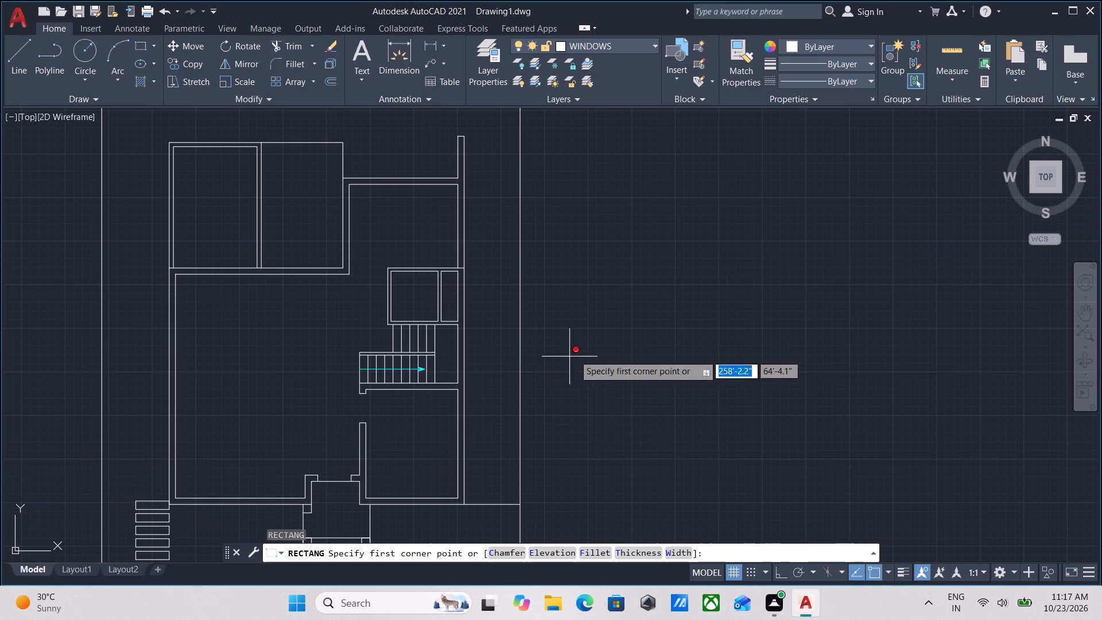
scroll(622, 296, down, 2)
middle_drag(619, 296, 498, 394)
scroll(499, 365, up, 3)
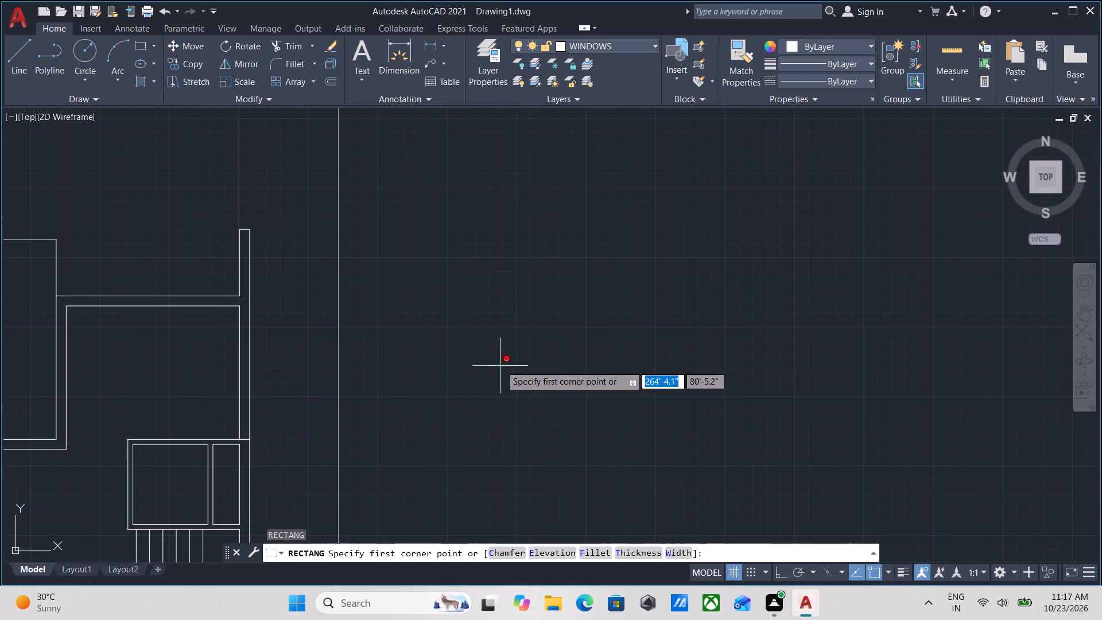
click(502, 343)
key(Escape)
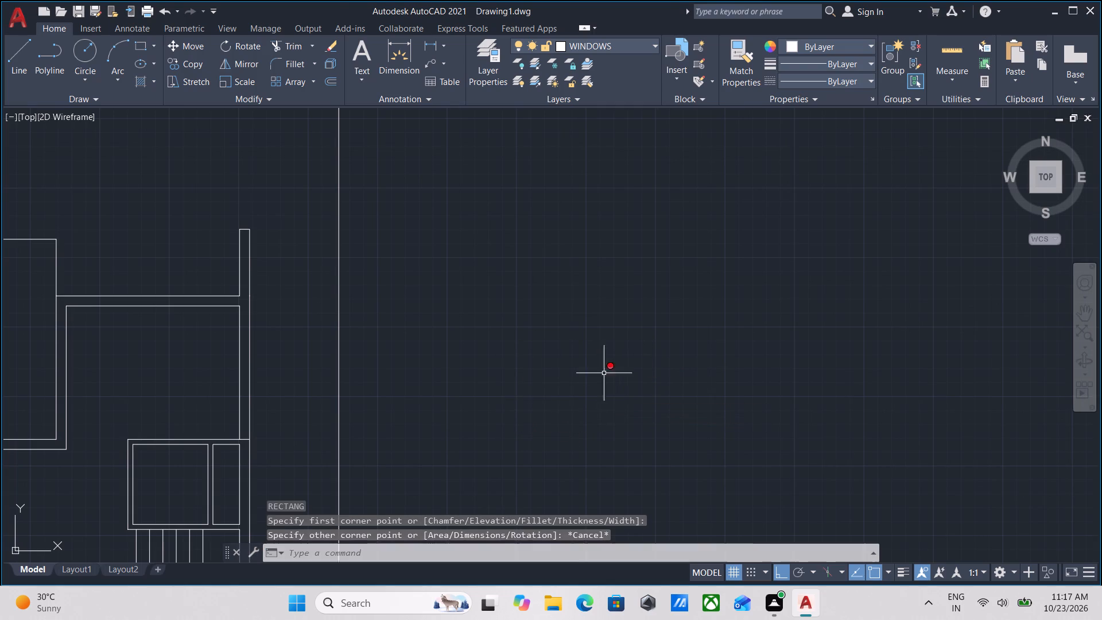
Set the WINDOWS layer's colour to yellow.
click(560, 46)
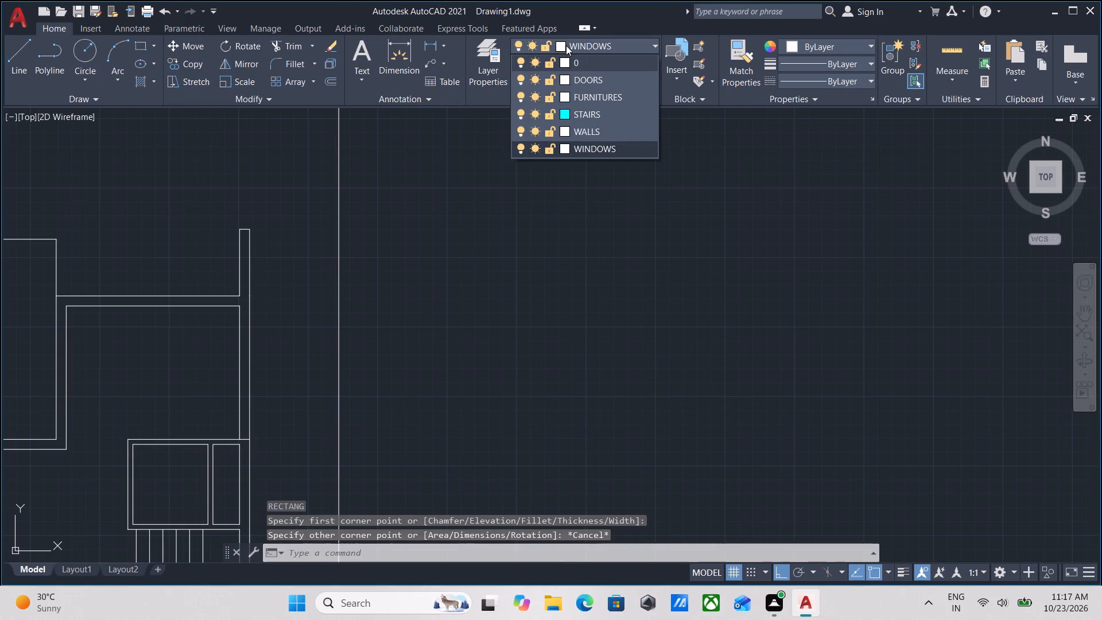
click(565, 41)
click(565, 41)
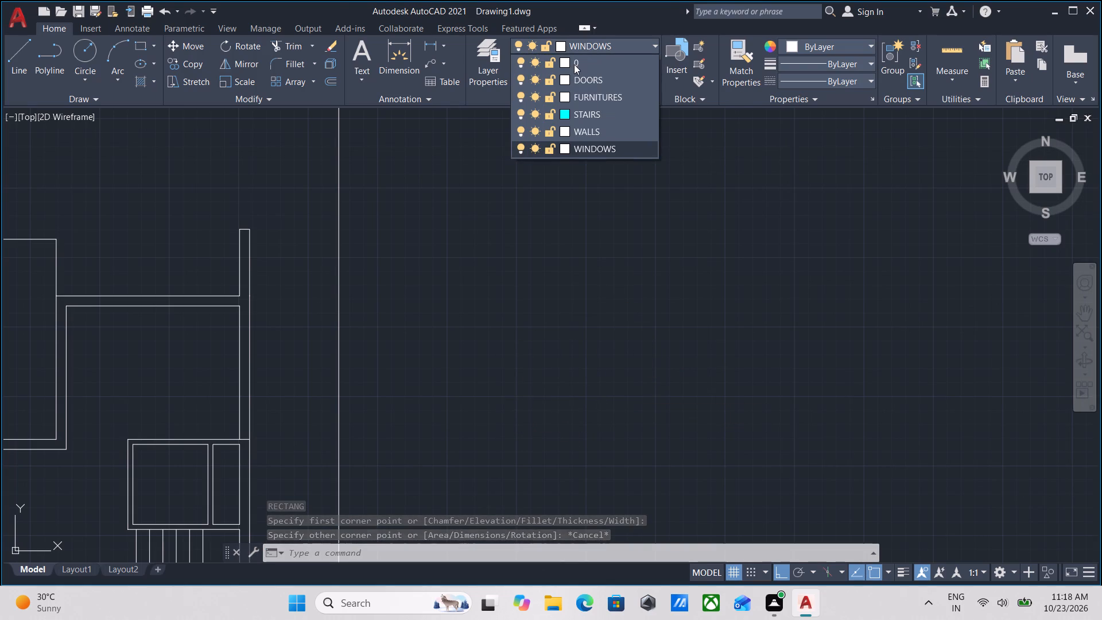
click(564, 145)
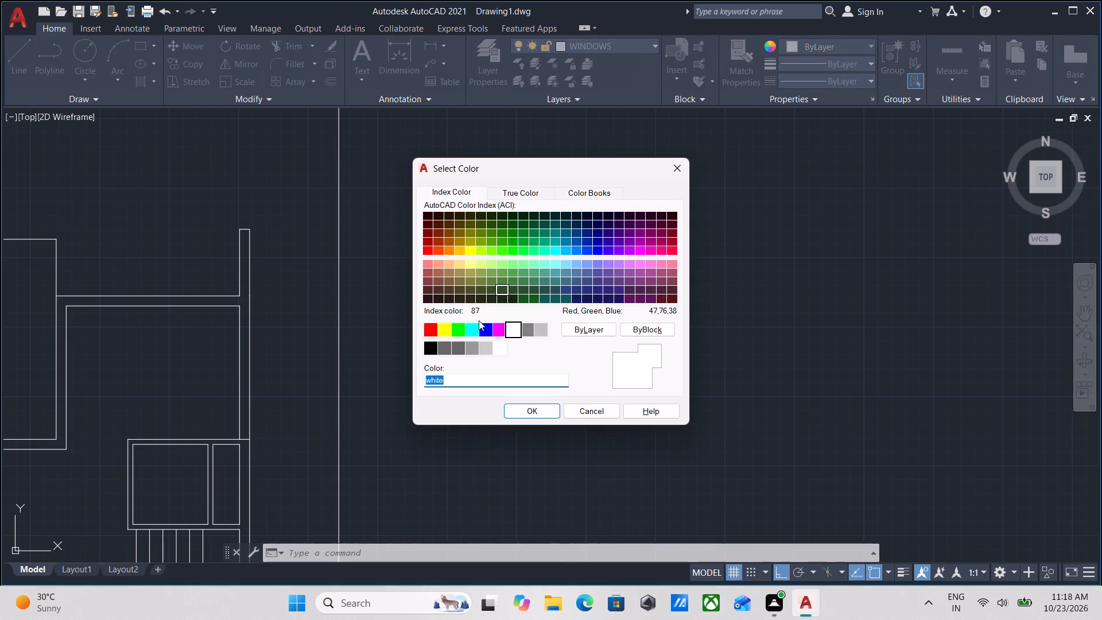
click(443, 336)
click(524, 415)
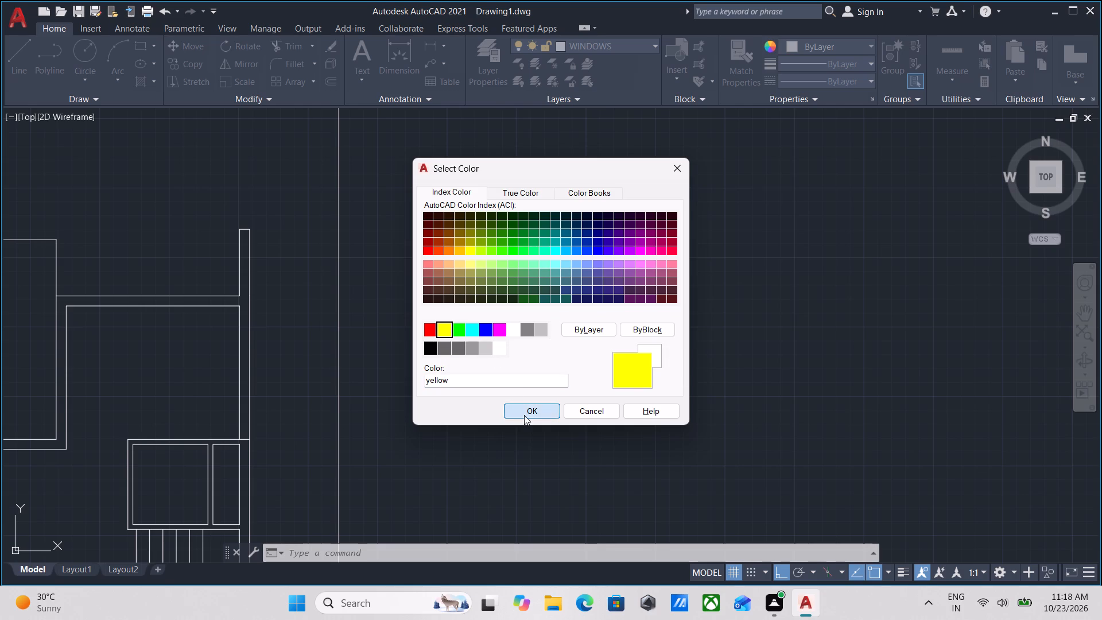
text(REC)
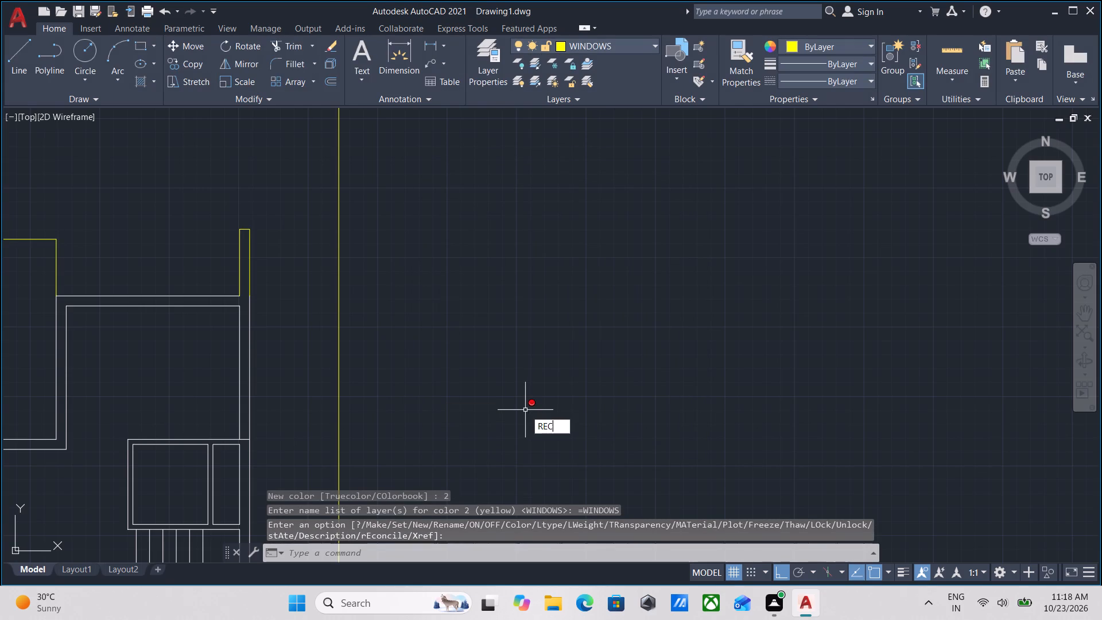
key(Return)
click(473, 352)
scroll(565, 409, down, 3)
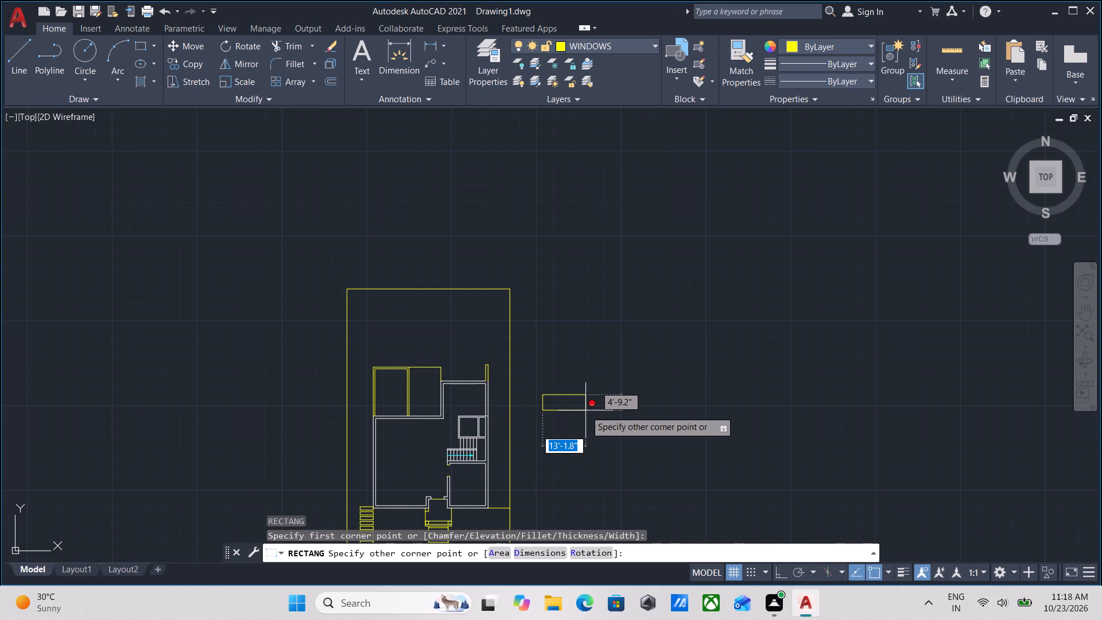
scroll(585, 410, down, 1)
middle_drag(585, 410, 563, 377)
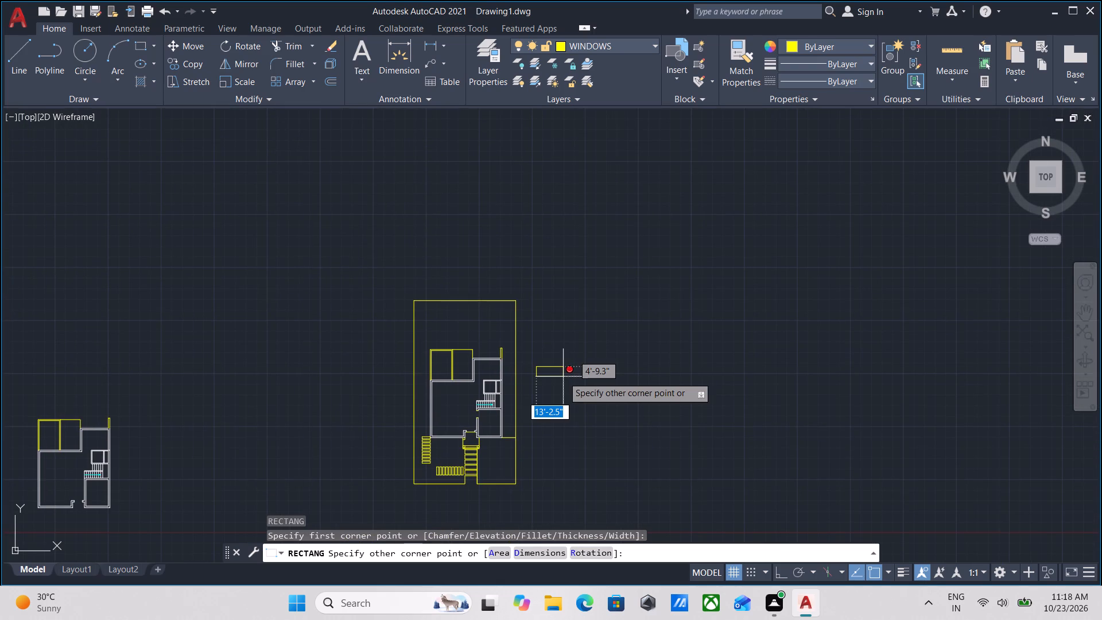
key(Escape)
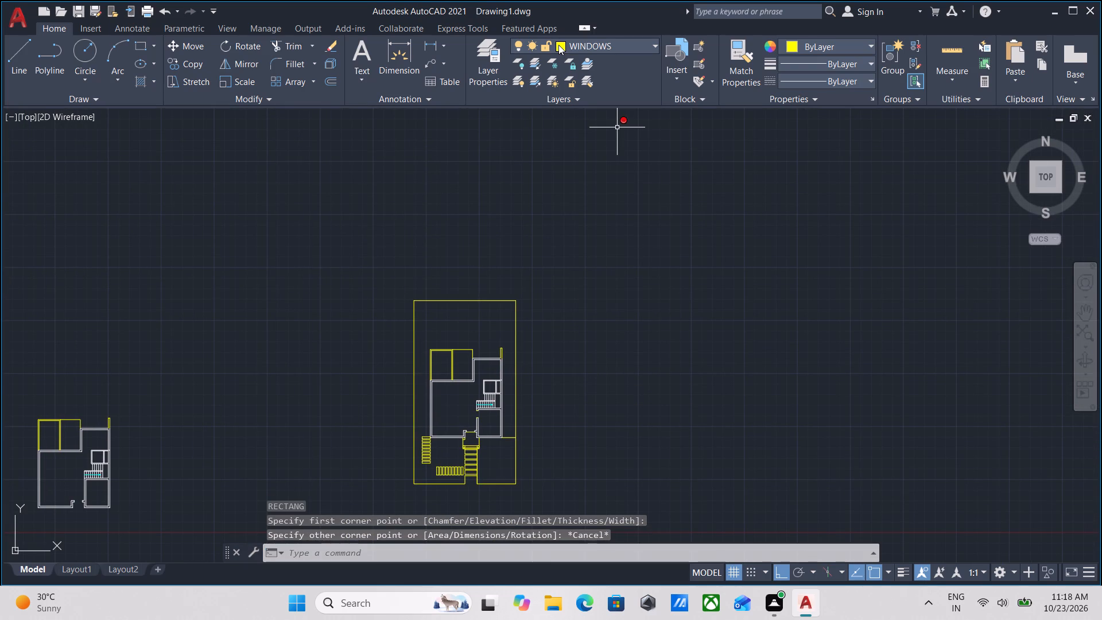
Set the WINDOWS layer's colour to index colour 255.
click(558, 45)
click(562, 149)
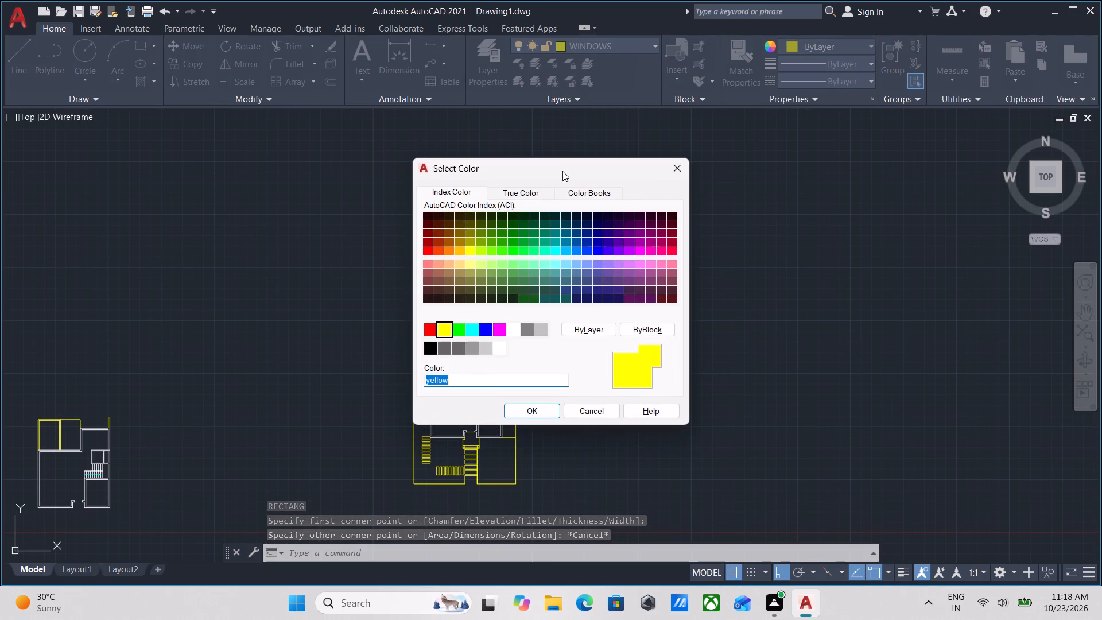
click(500, 350)
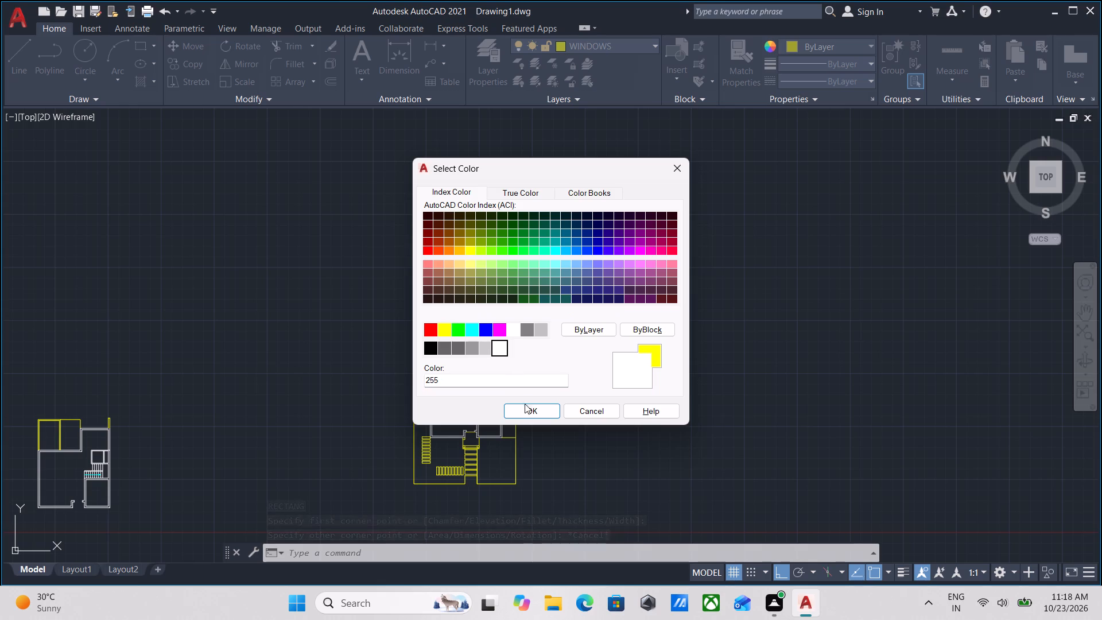
click(530, 412)
Set the WINDOWS layer's colour to yellow.
scroll(524, 371, up, 1)
scroll(445, 346, up, 2)
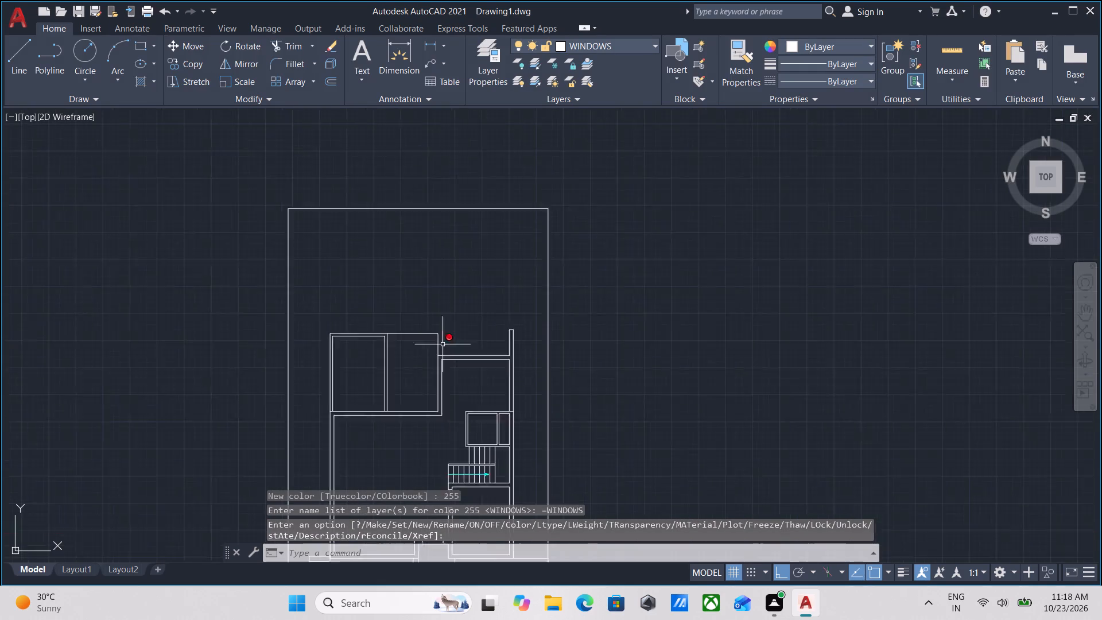
scroll(417, 328, down, 1)
middle_drag(417, 328, 427, 381)
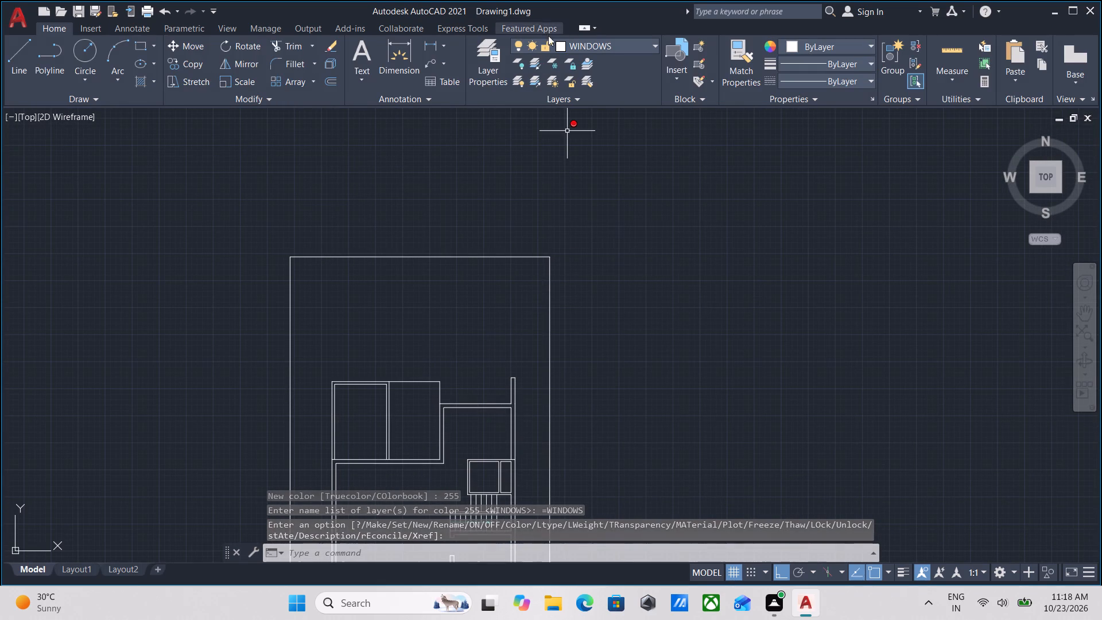
click(559, 42)
click(565, 148)
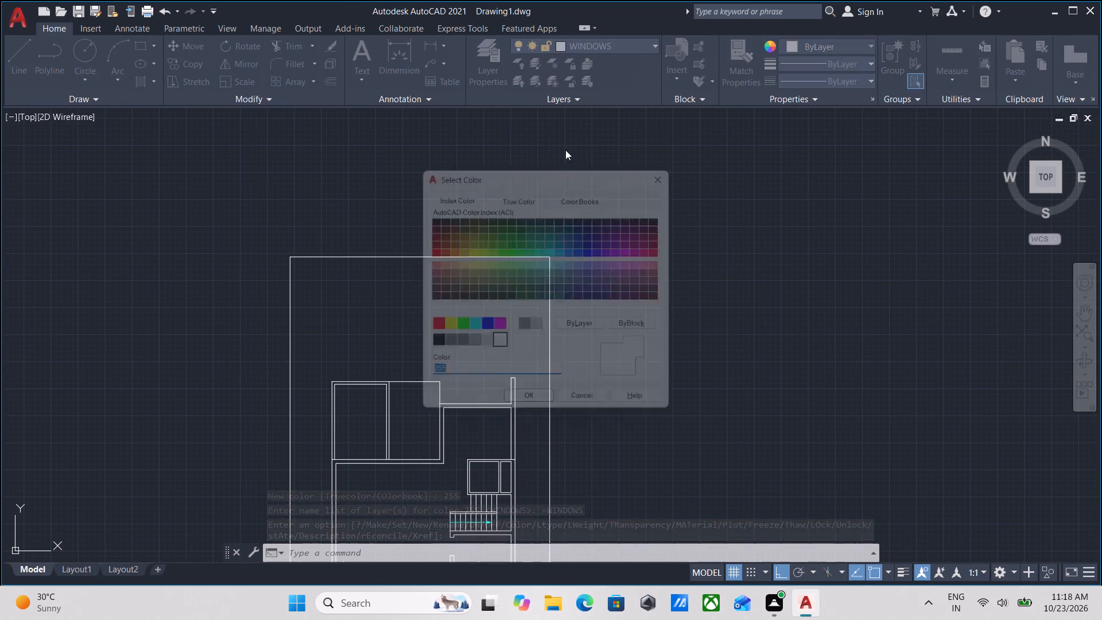
click(444, 334)
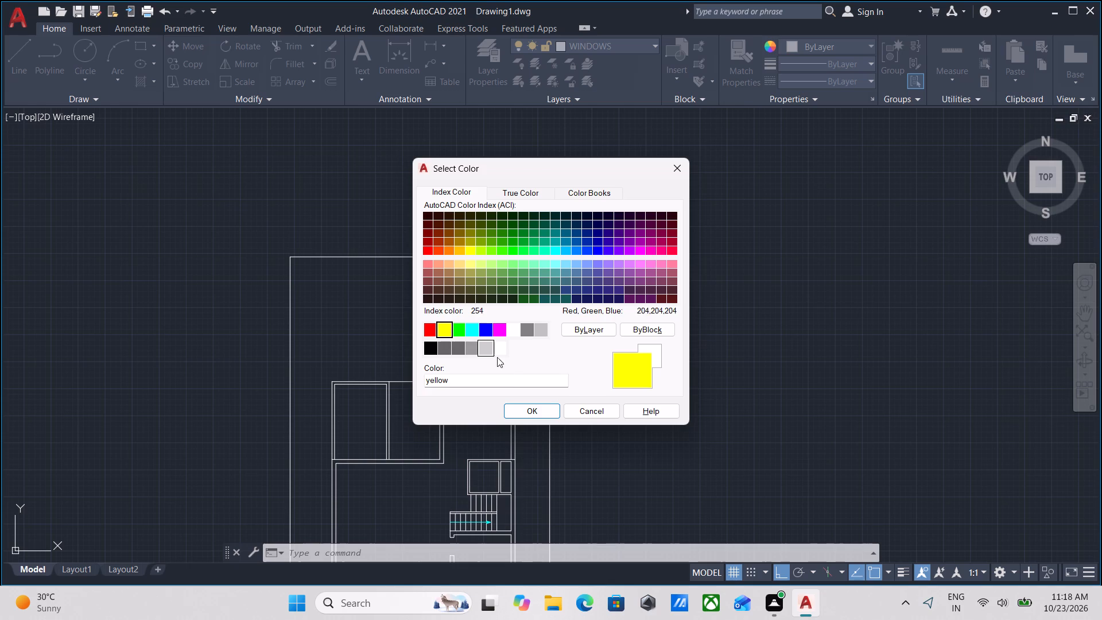
click(523, 413)
Move the plot boundary lines around the villa onto the WALLS layer.
scroll(520, 370, down, 2)
middle_drag(517, 368, 515, 335)
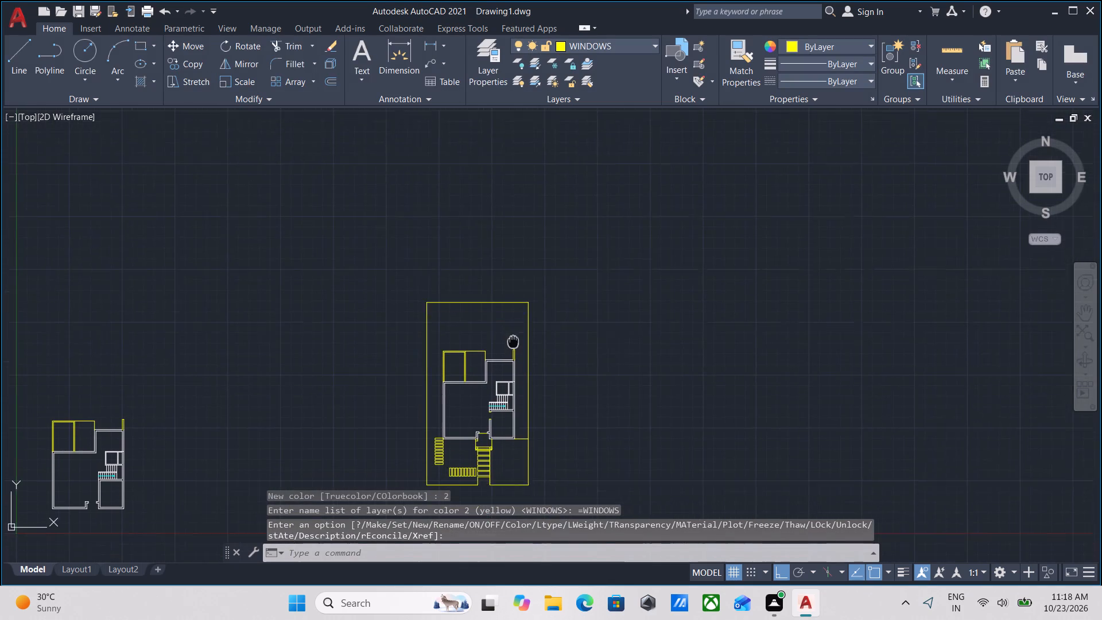
middle_drag(515, 335, 519, 315)
click(561, 227)
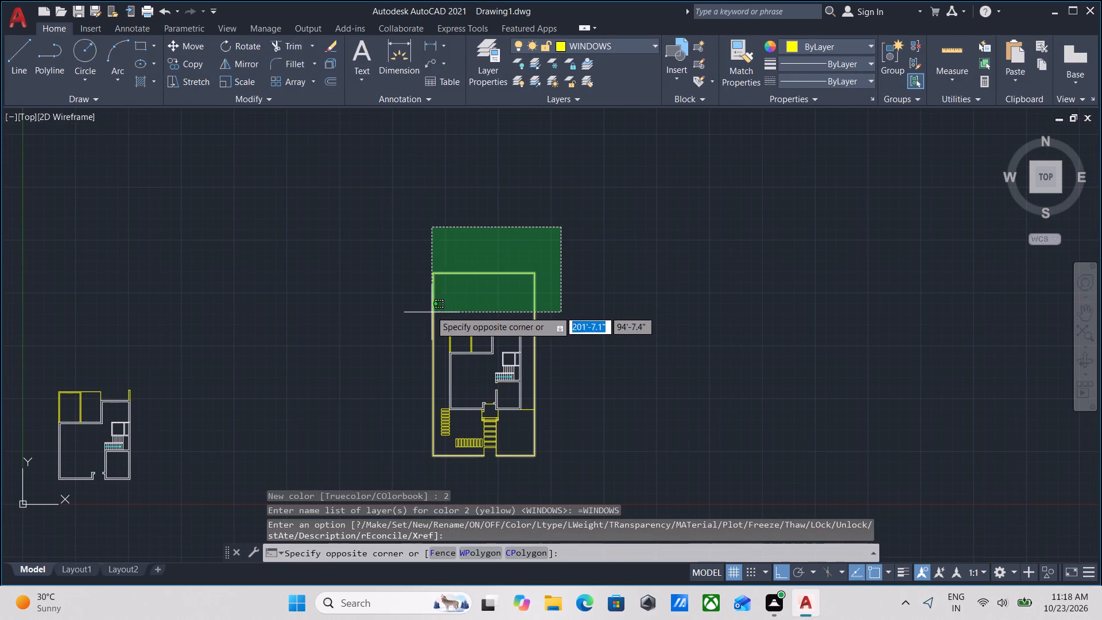
click(426, 304)
scroll(475, 308, up, 2)
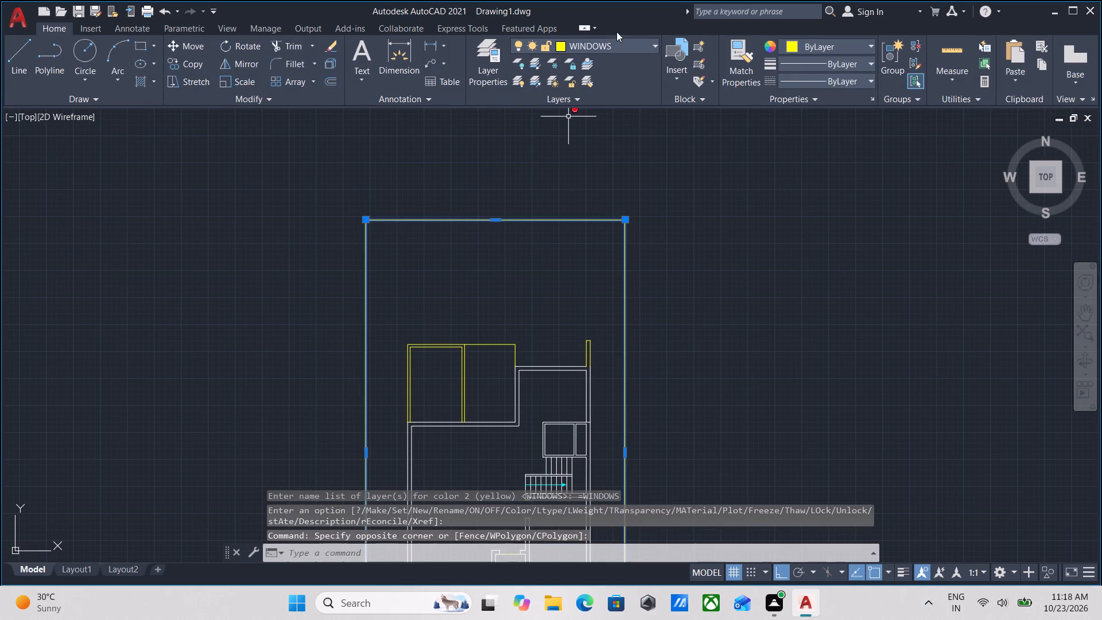
click(616, 42)
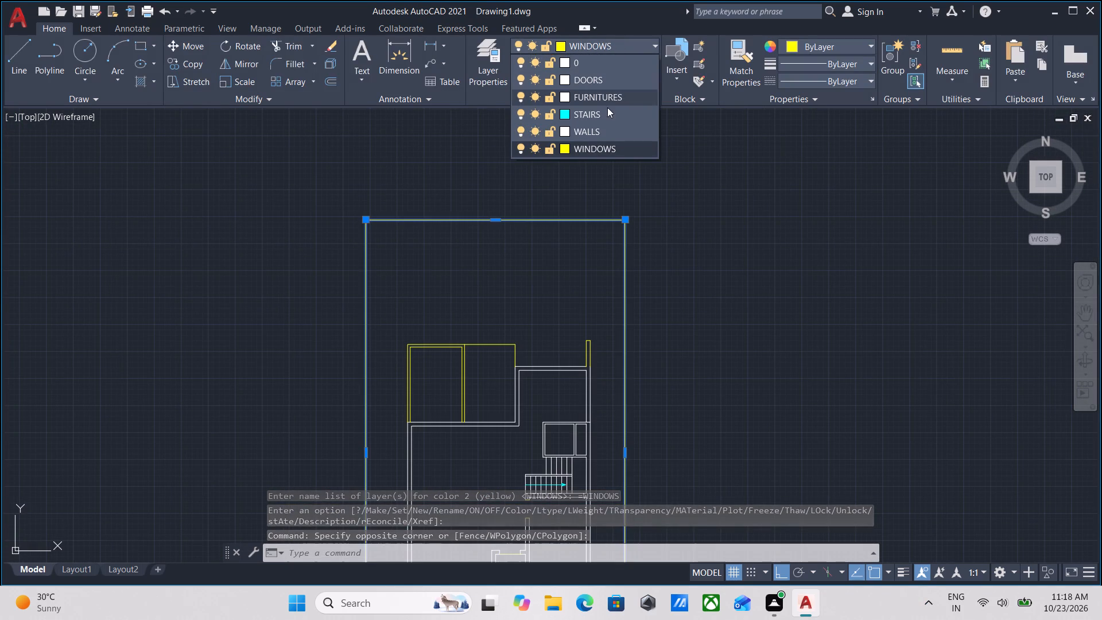
click(603, 126)
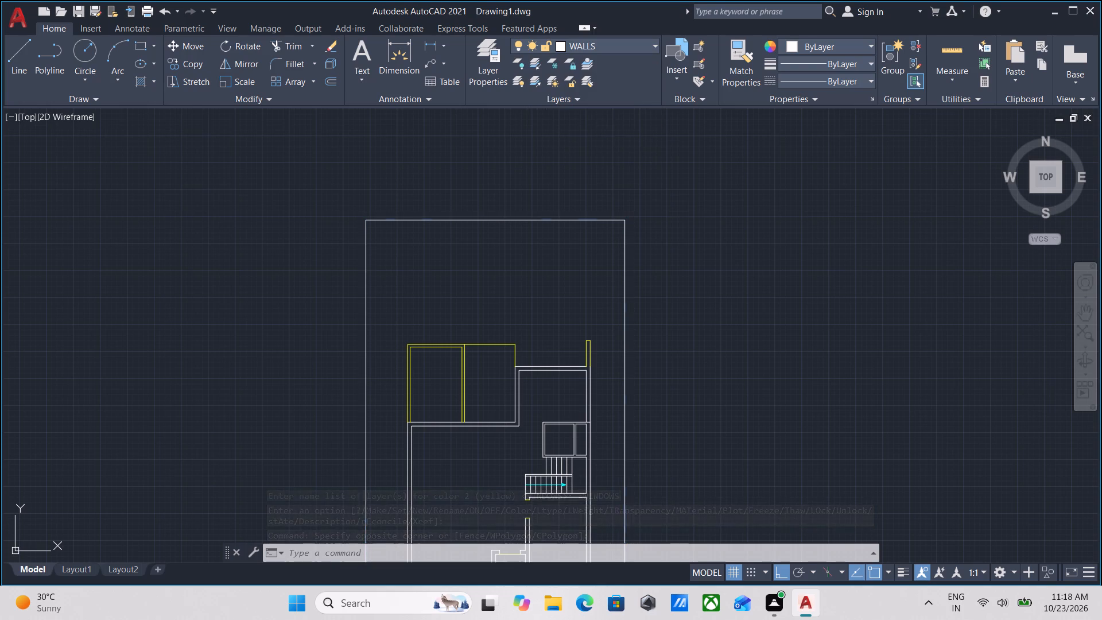
middle_drag(477, 306, 549, 192)
key(Escape)
Ungroup the villa's grouped floor-plan linework.
scroll(556, 215, up, 1)
drag(574, 200, 568, 208)
click(500, 270)
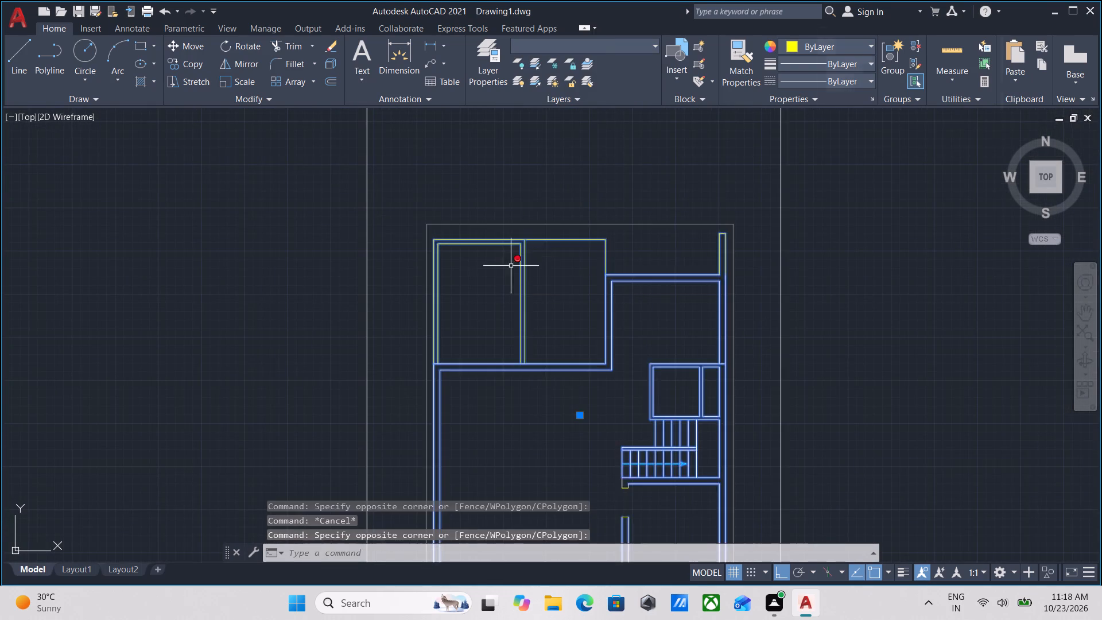
scroll(553, 238, down, 1)
middle_drag(553, 238, 544, 244)
key(Escape)
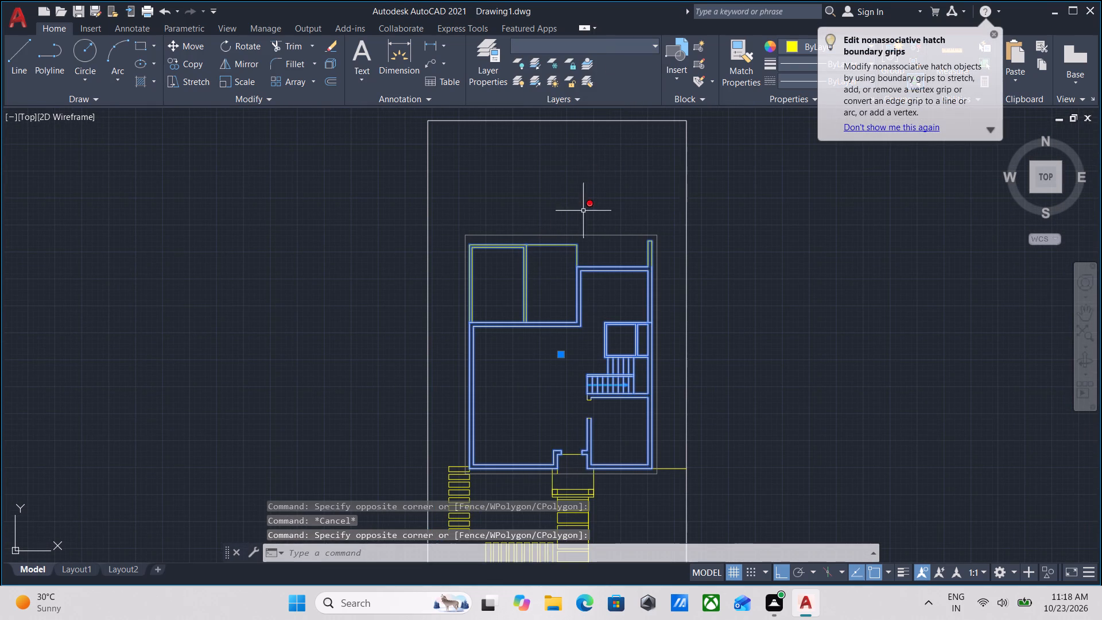
scroll(575, 312, up, 1)
click(599, 350)
click(544, 309)
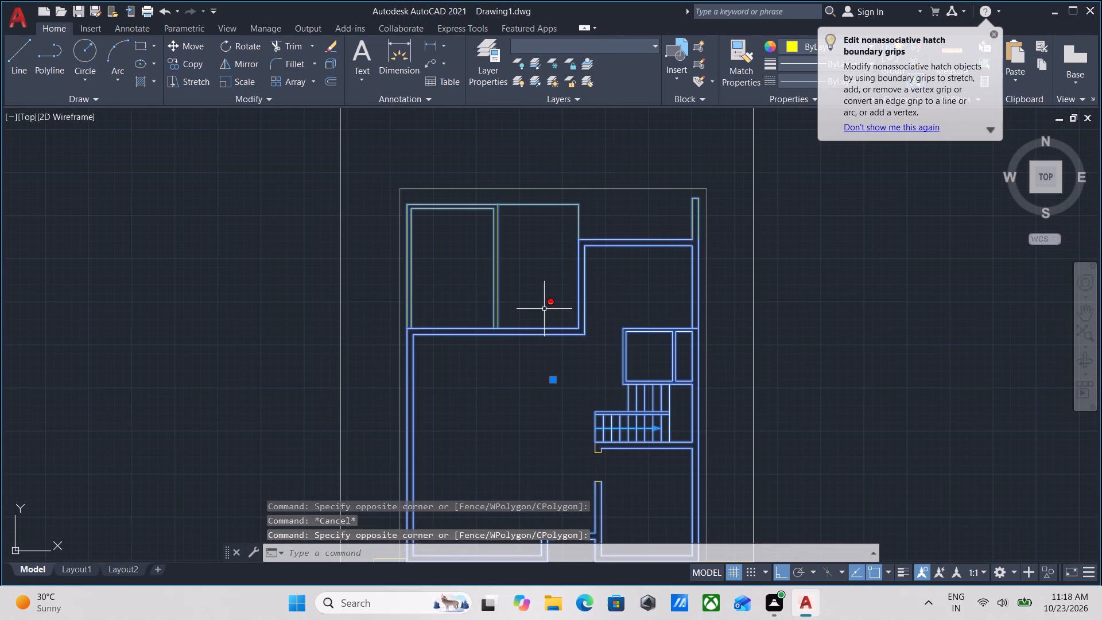
text(UNG)
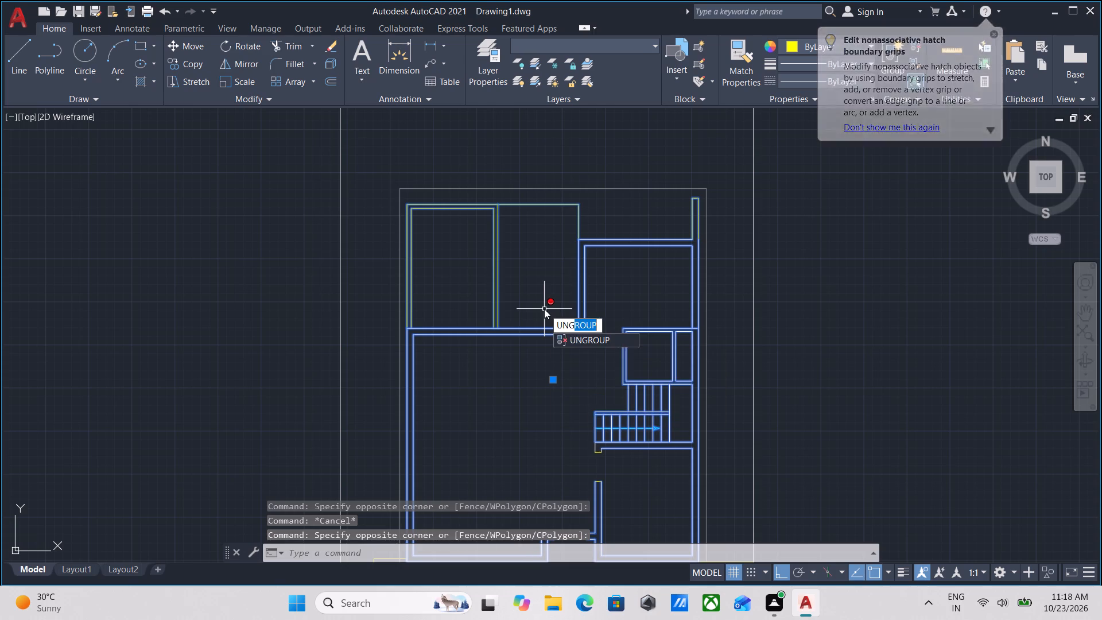
key(Return)
Move the yellow rear-room walls, rear wall stub, porch, entrance threshold, slab paths and short boundary line beside the front room onto the WALLS layer.
scroll(489, 191, up, 2)
middle_drag(489, 200, 489, 232)
click(607, 195)
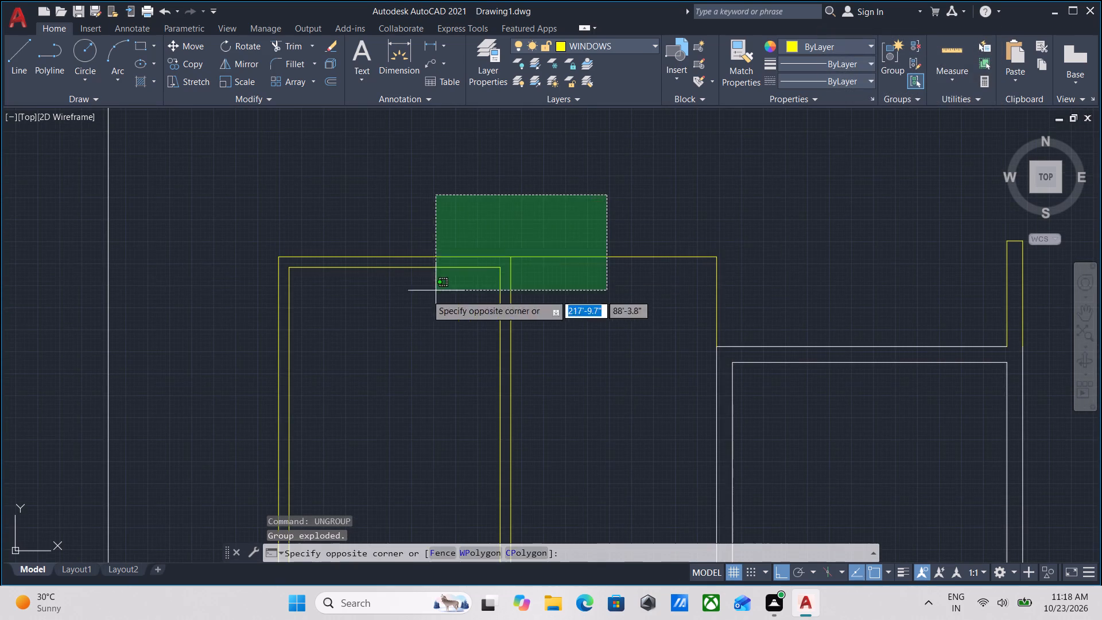
click(239, 340)
scroll(352, 278, down, 1)
middle_drag(352, 278, 172, 207)
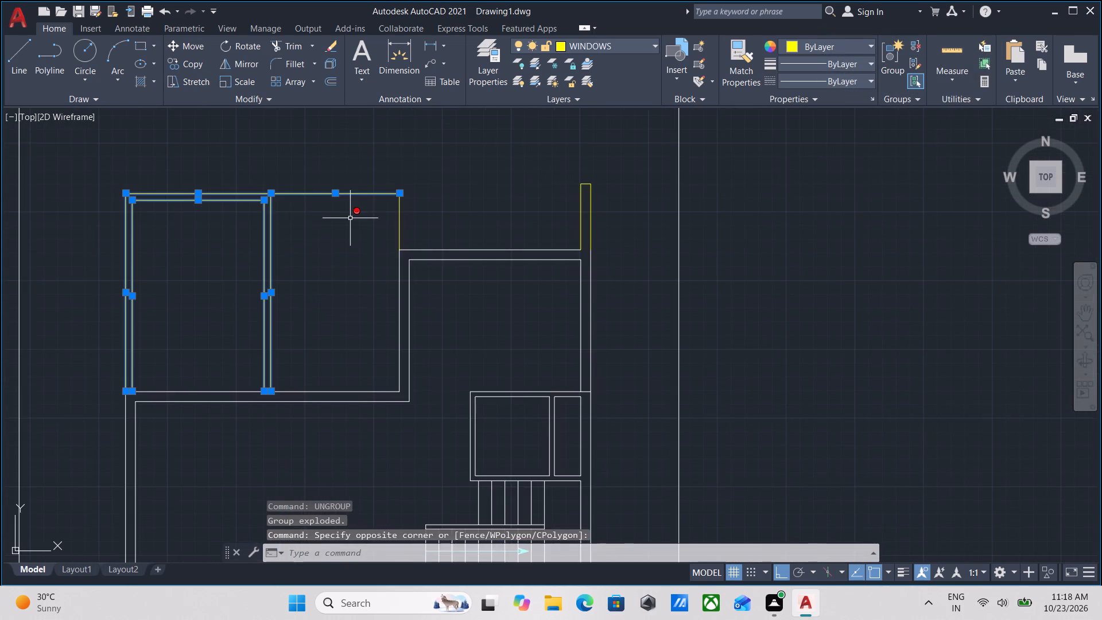
scroll(391, 200, up, 2)
drag(430, 206, 425, 208)
click(277, 245)
middle_drag(481, 240, 273, 300)
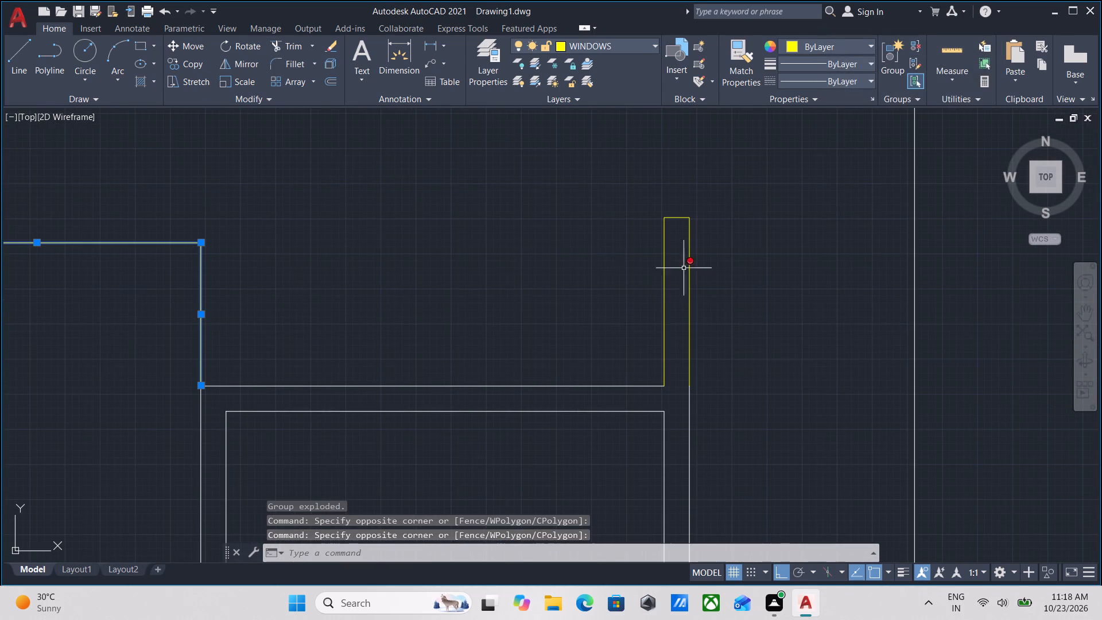
drag(761, 251, 754, 252)
click(502, 266)
scroll(676, 211, up, 2)
click(680, 245)
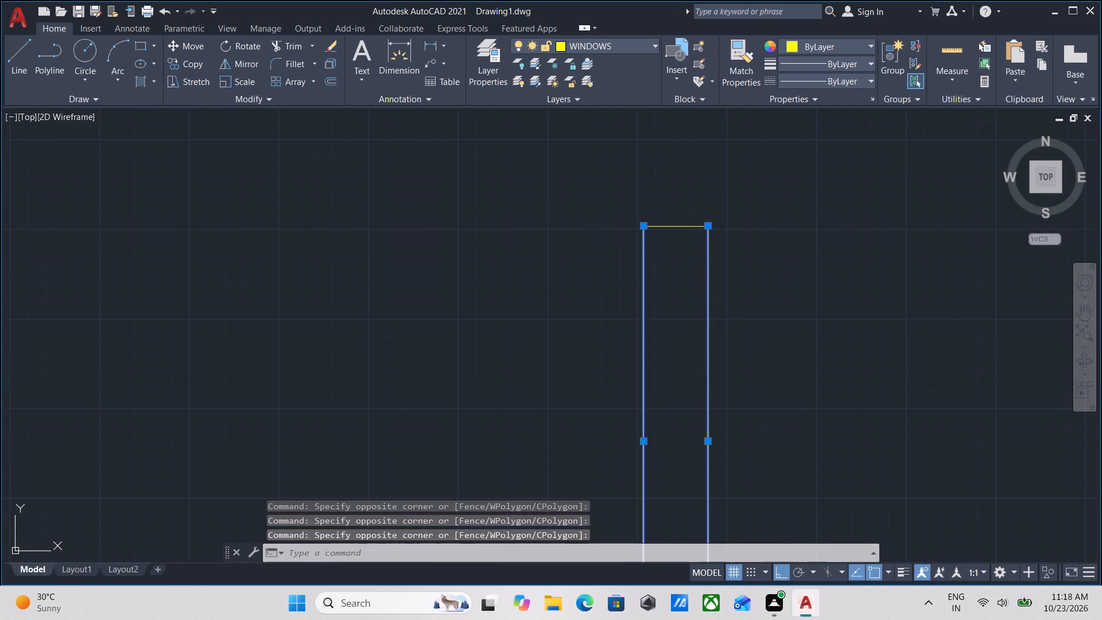
click(649, 206)
scroll(649, 205, down, 3)
scroll(485, 264, down, 1)
middle_drag(491, 260, 549, 211)
scroll(549, 211, down, 3)
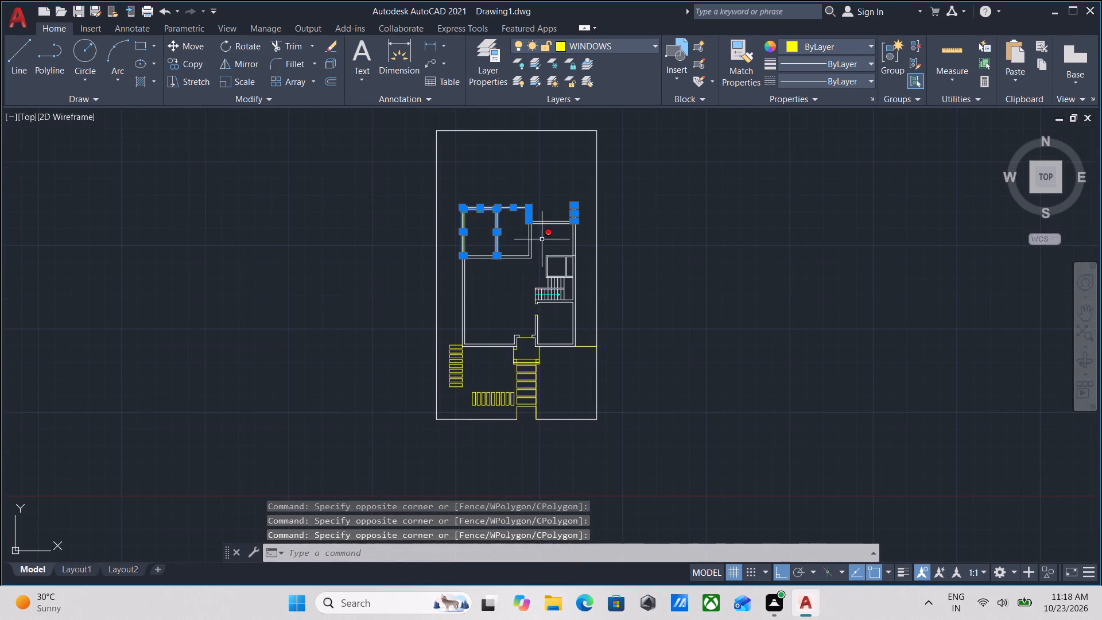
scroll(542, 376, up, 1)
middle_drag(544, 383, 576, 323)
click(596, 375)
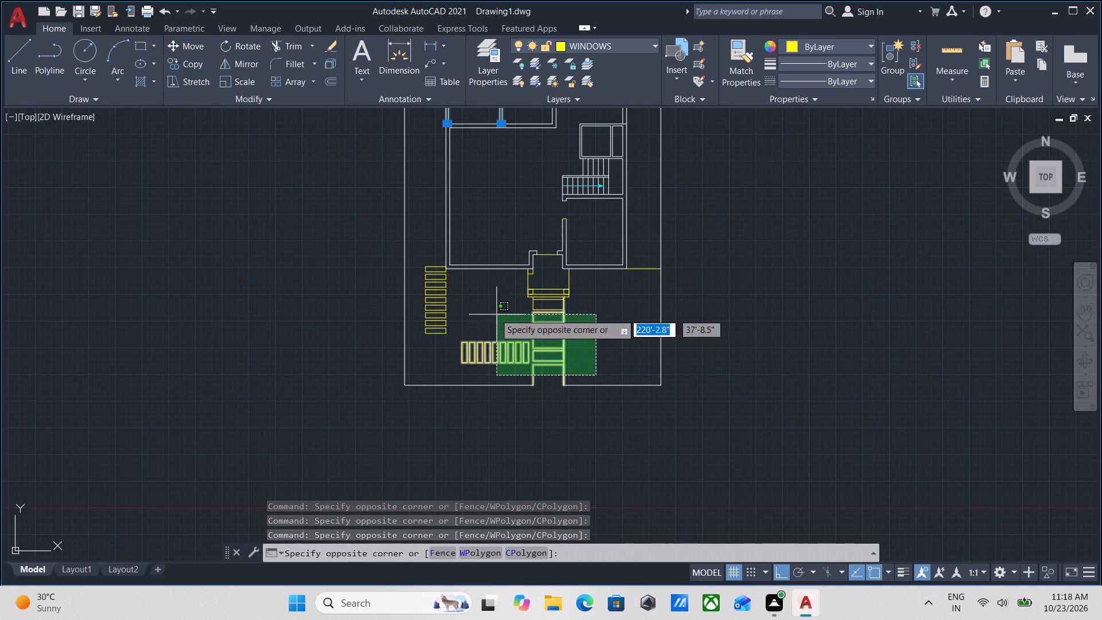
click(430, 286)
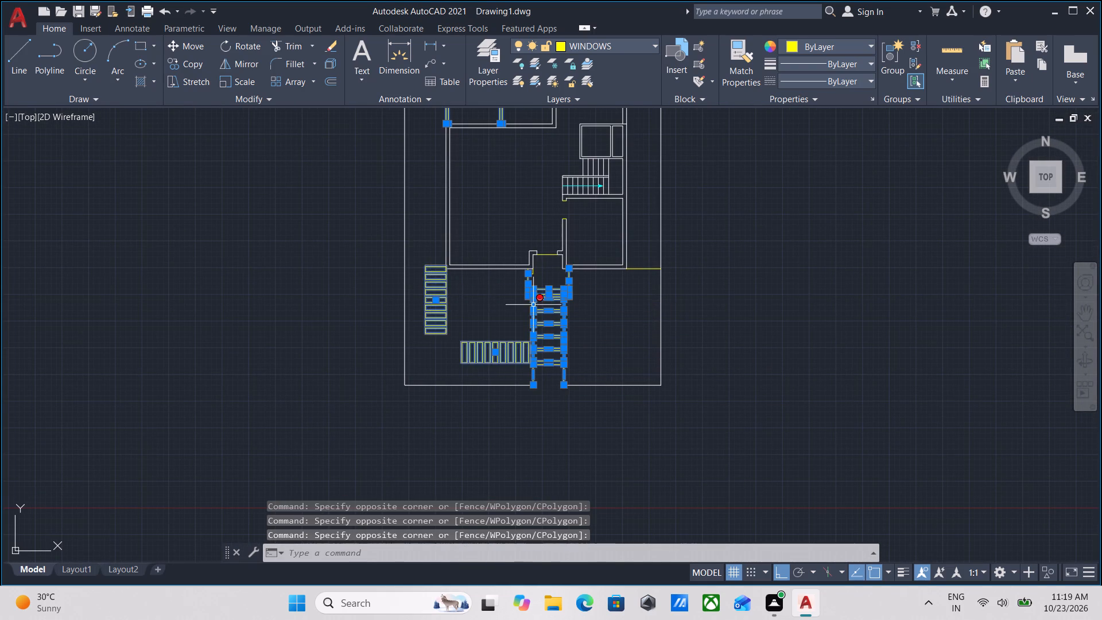
scroll(540, 301, up, 1)
scroll(713, 283, up, 2)
drag(719, 271, 717, 255)
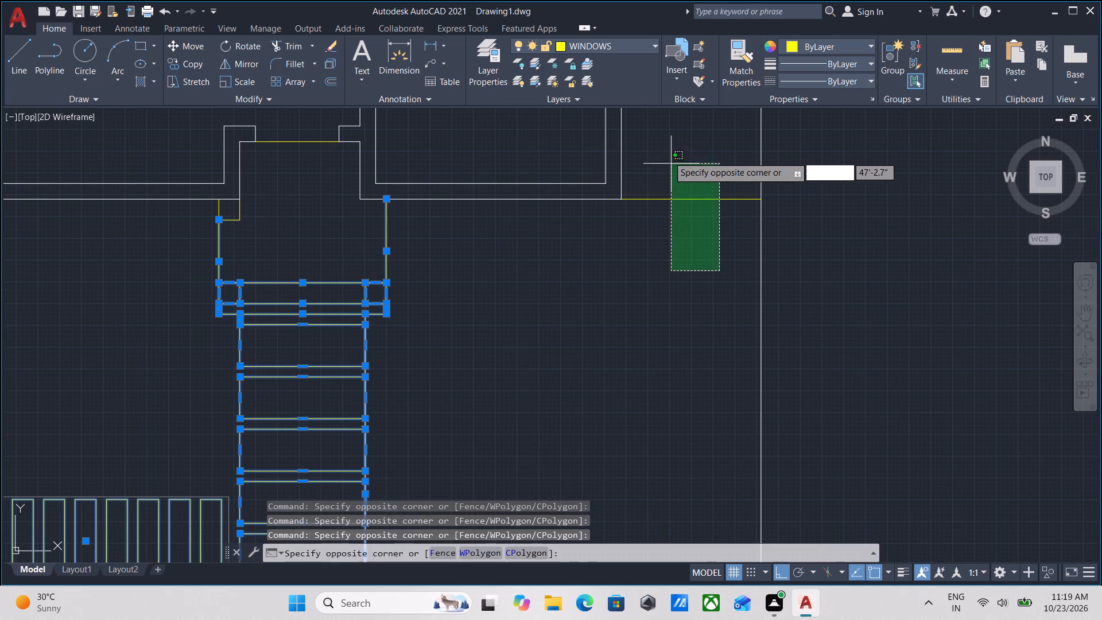
click(663, 148)
middle_drag(329, 258, 359, 348)
drag(316, 289, 312, 273)
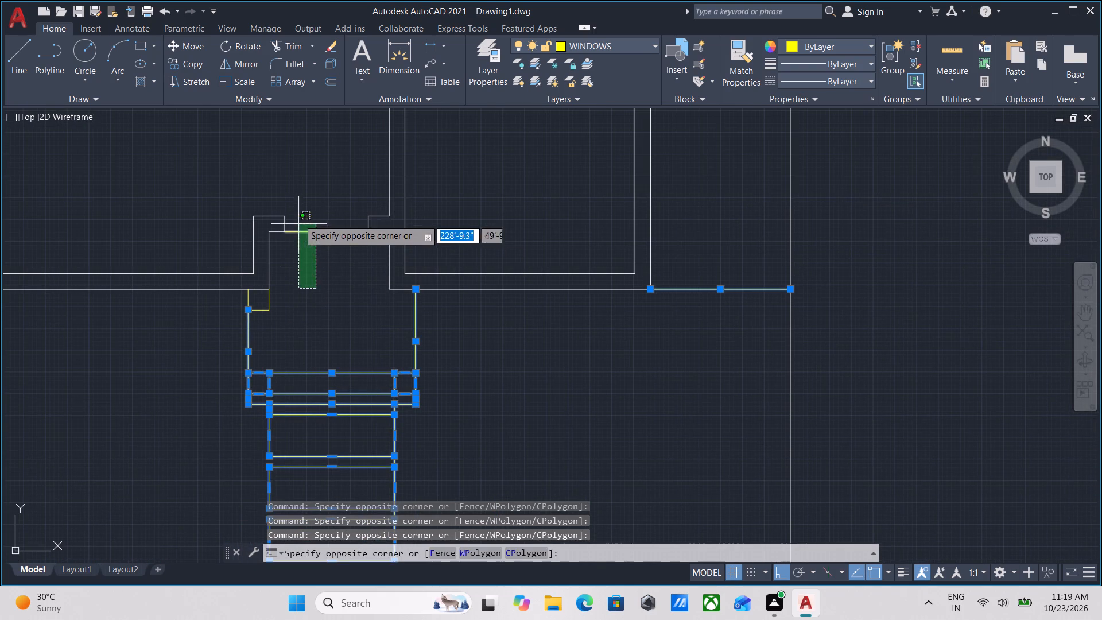
click(298, 208)
scroll(289, 310, up, 3)
click(288, 315)
click(66, 282)
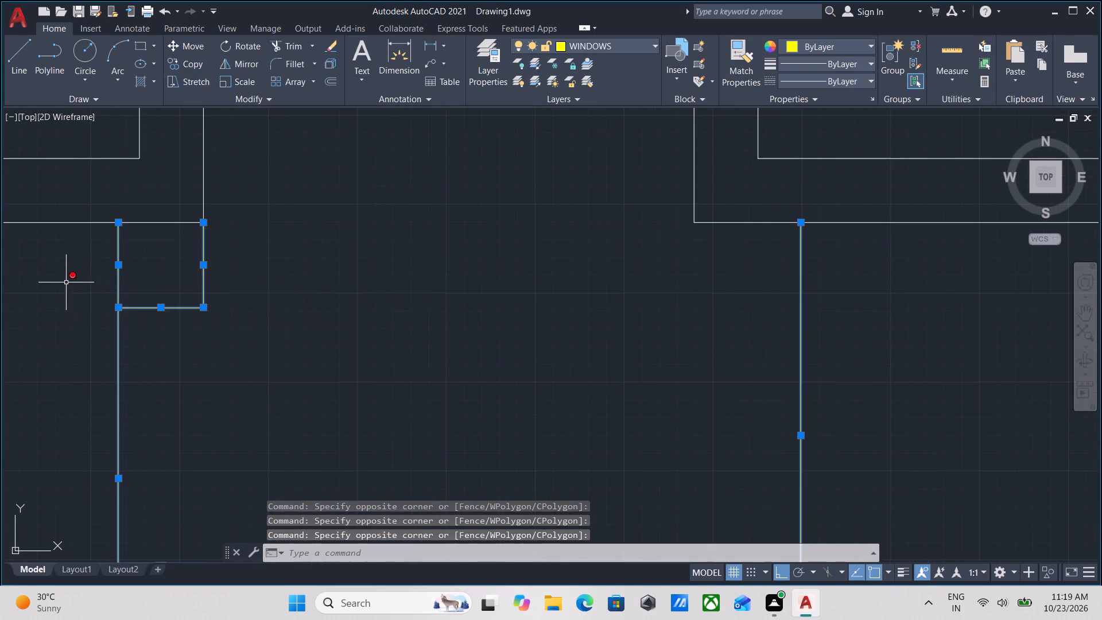
scroll(228, 283, down, 3)
middle_drag(381, 286, 429, 275)
scroll(369, 325, down, 1)
middle_drag(369, 325, 413, 323)
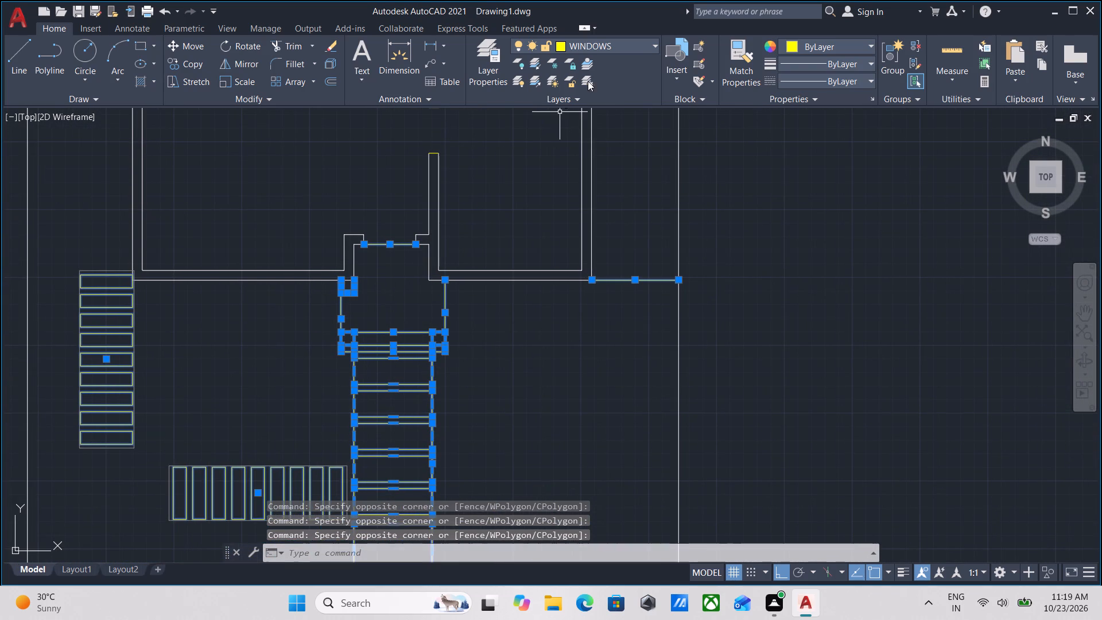
click(620, 43)
click(595, 128)
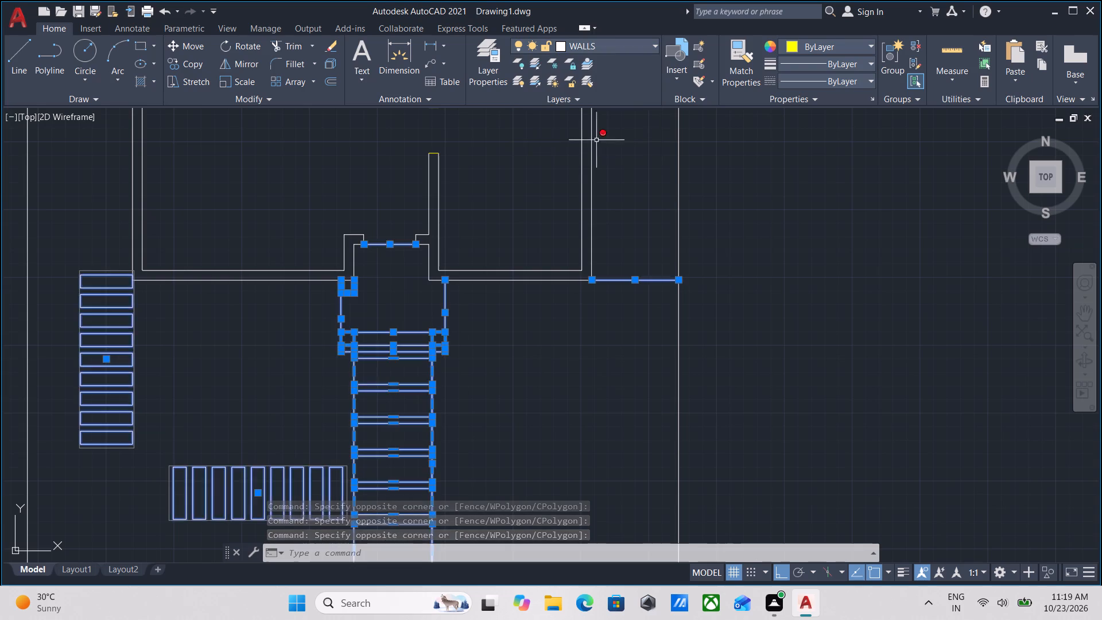
scroll(549, 291, down, 1)
middle_drag(549, 291, 554, 234)
key(Escape)
Move the two short wall-end lines at the front room's door opening below the stair onto the WALLS layer.
middle_drag(545, 297, 529, 323)
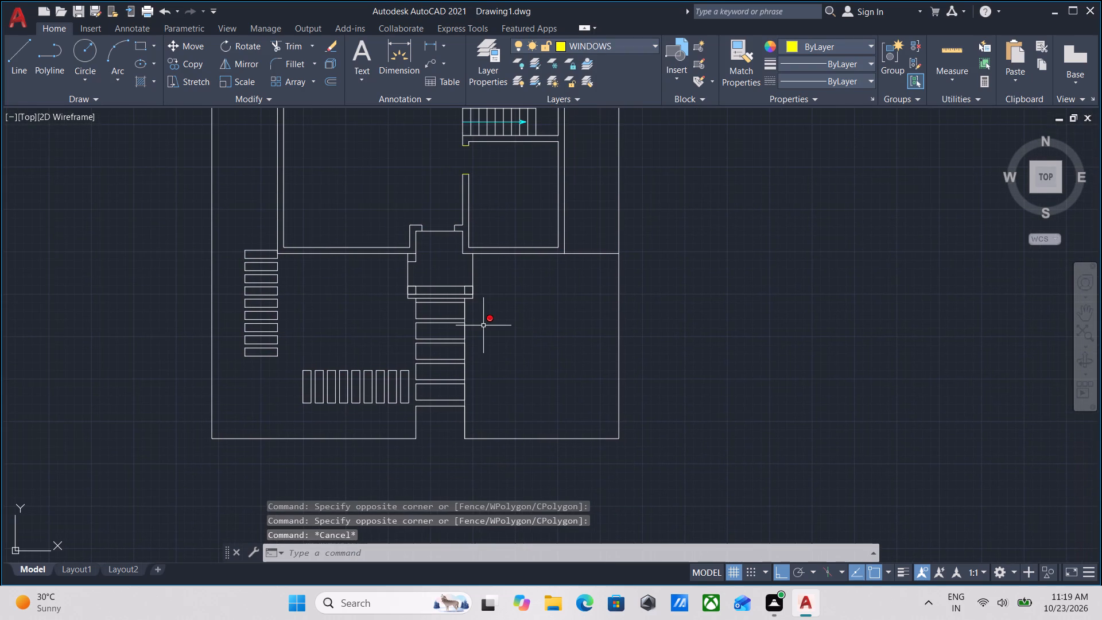
middle_drag(482, 317, 478, 370)
scroll(483, 348, down, 1)
middle_drag(483, 348, 484, 401)
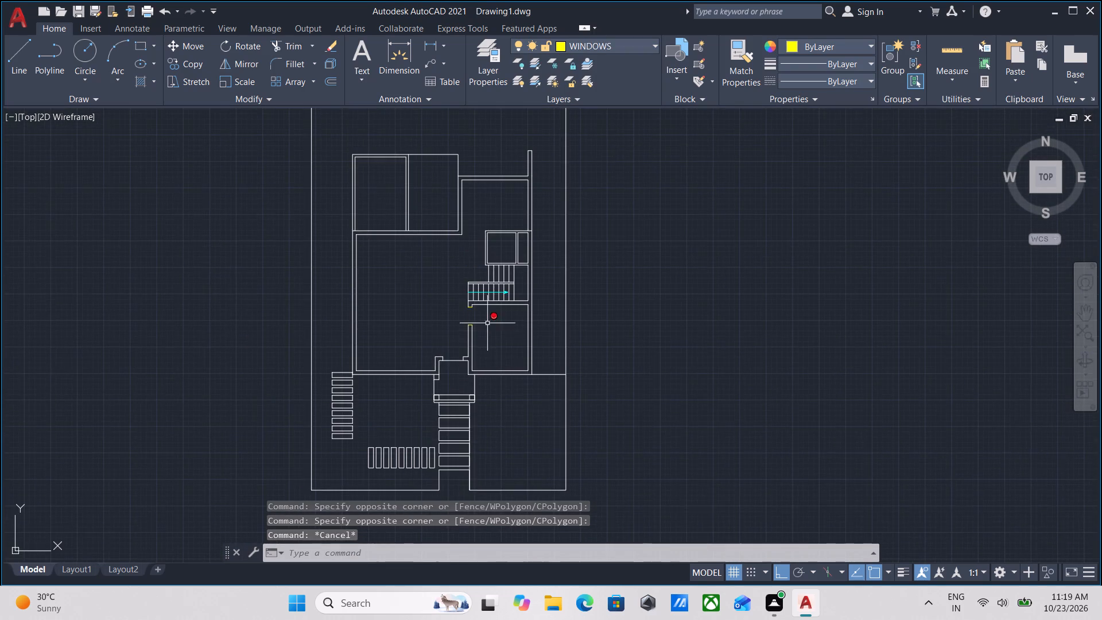
scroll(487, 315, up, 4)
middle_drag(409, 381, 443, 342)
scroll(397, 398, up, 1)
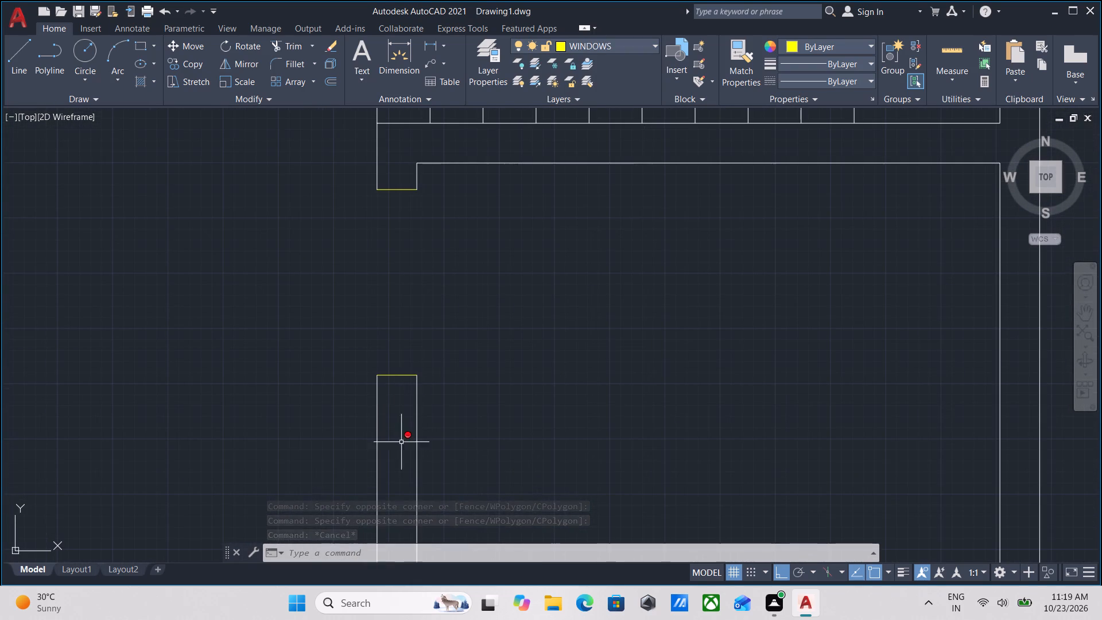
drag(405, 427, 402, 420)
click(377, 346)
key(Escape)
click(402, 405)
click(397, 369)
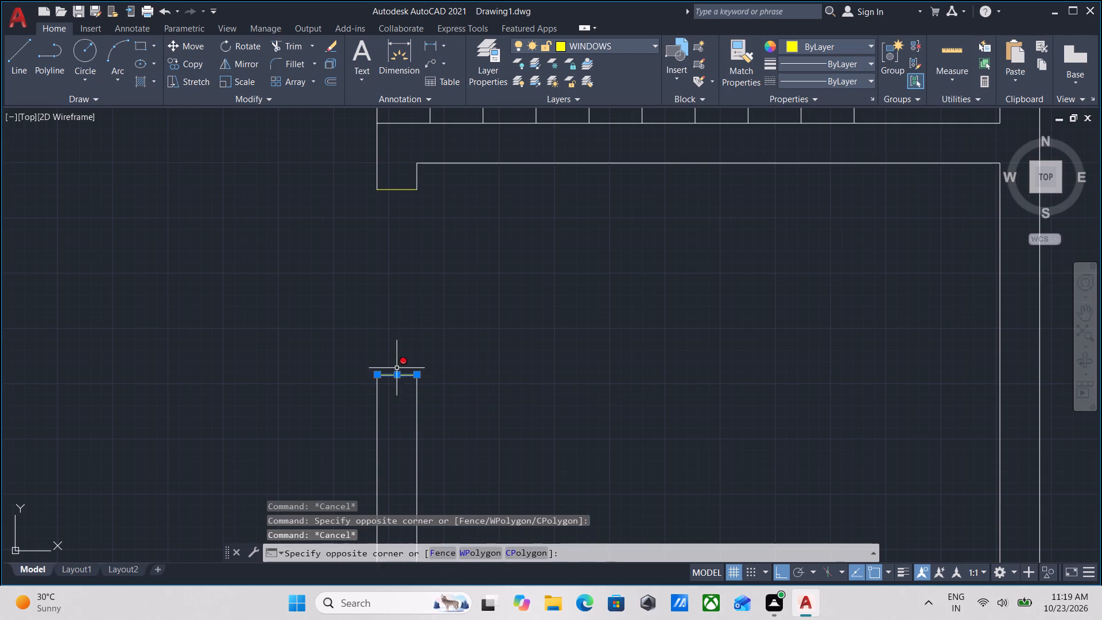
middle_drag(403, 345, 412, 417)
click(397, 269)
click(397, 243)
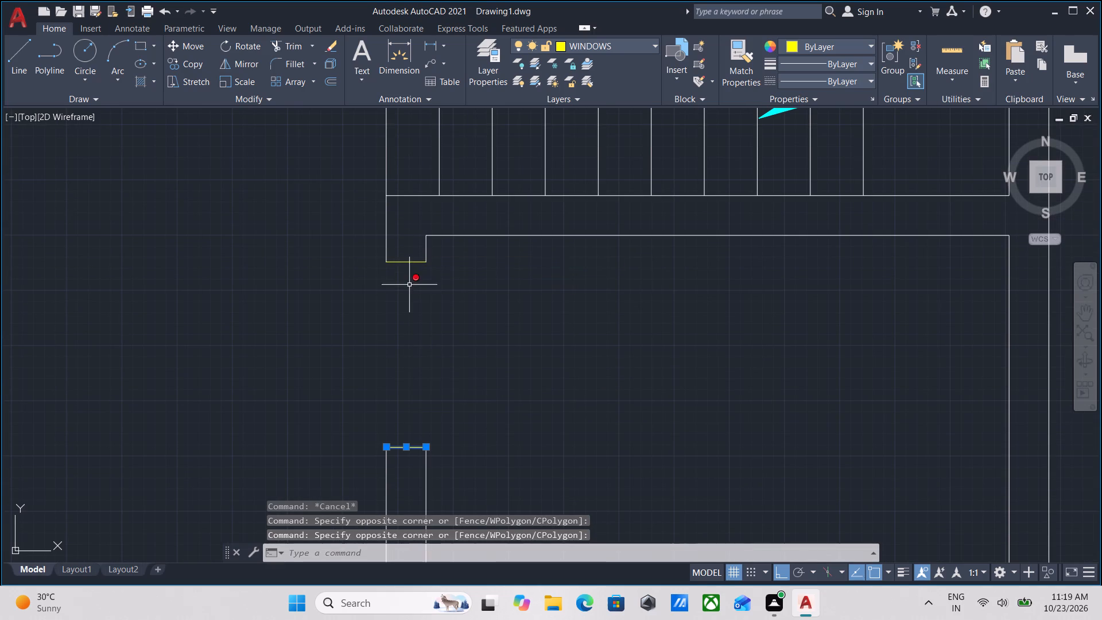
click(412, 293)
click(395, 248)
middle_drag(449, 259, 414, 334)
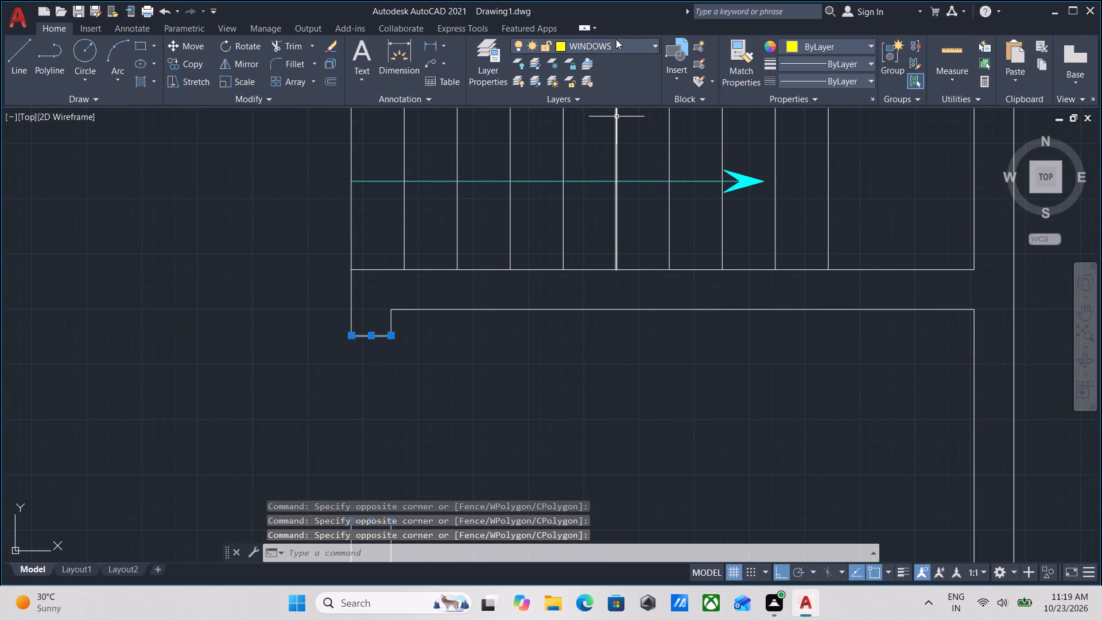
click(615, 44)
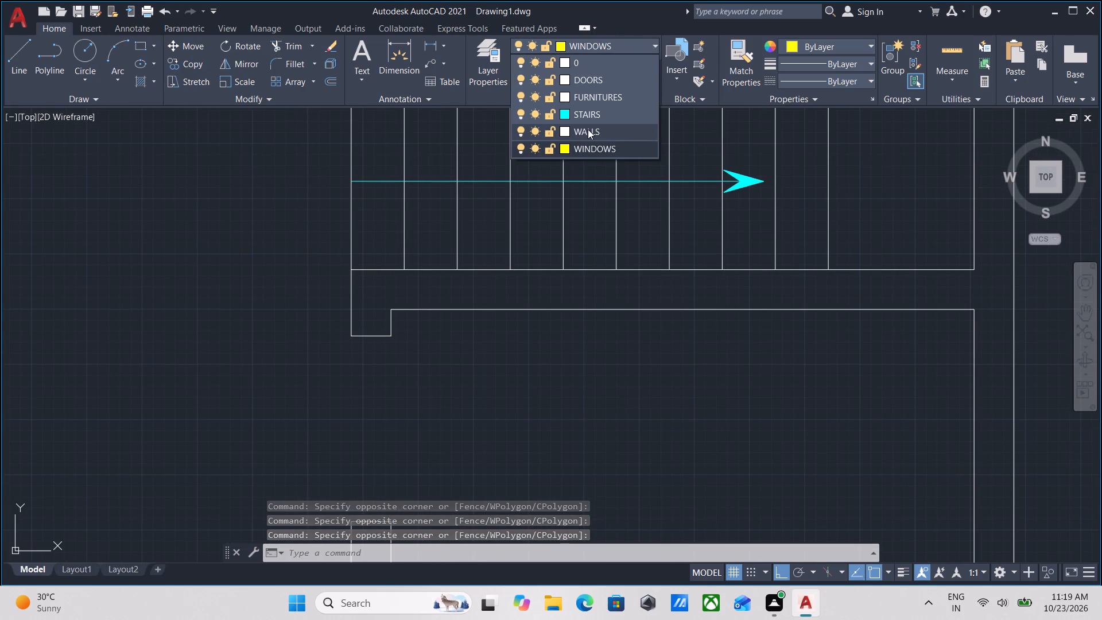
click(588, 129)
key(Escape)
Move the tread and edge lines of both stair flights onto the STAIRS layer.
scroll(643, 249, down, 3)
middle_drag(636, 257, 540, 353)
click(597, 323)
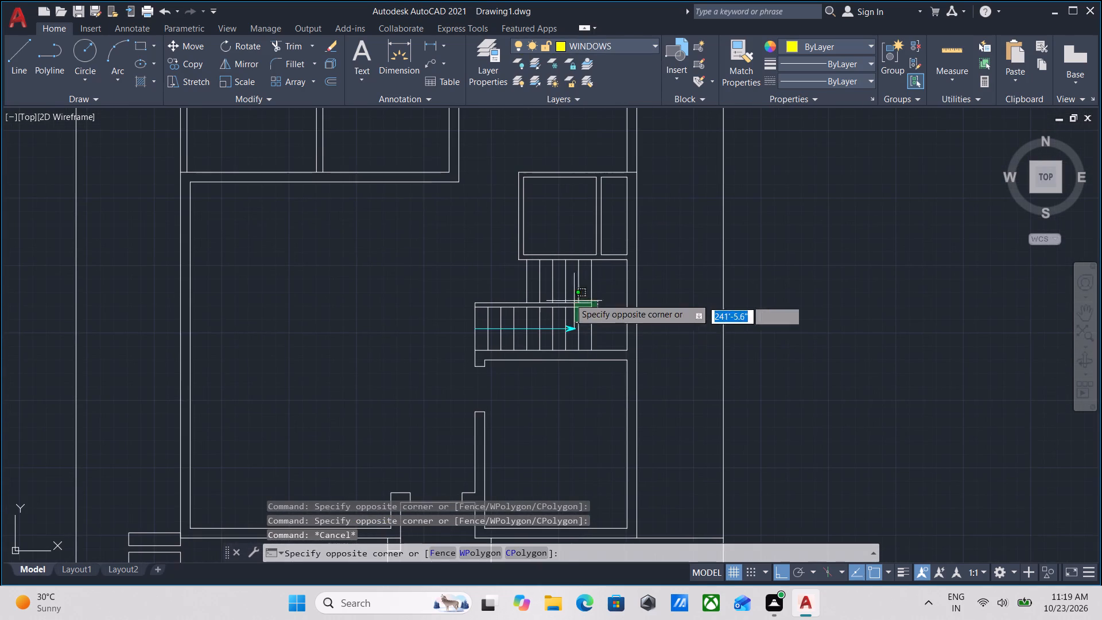
click(475, 273)
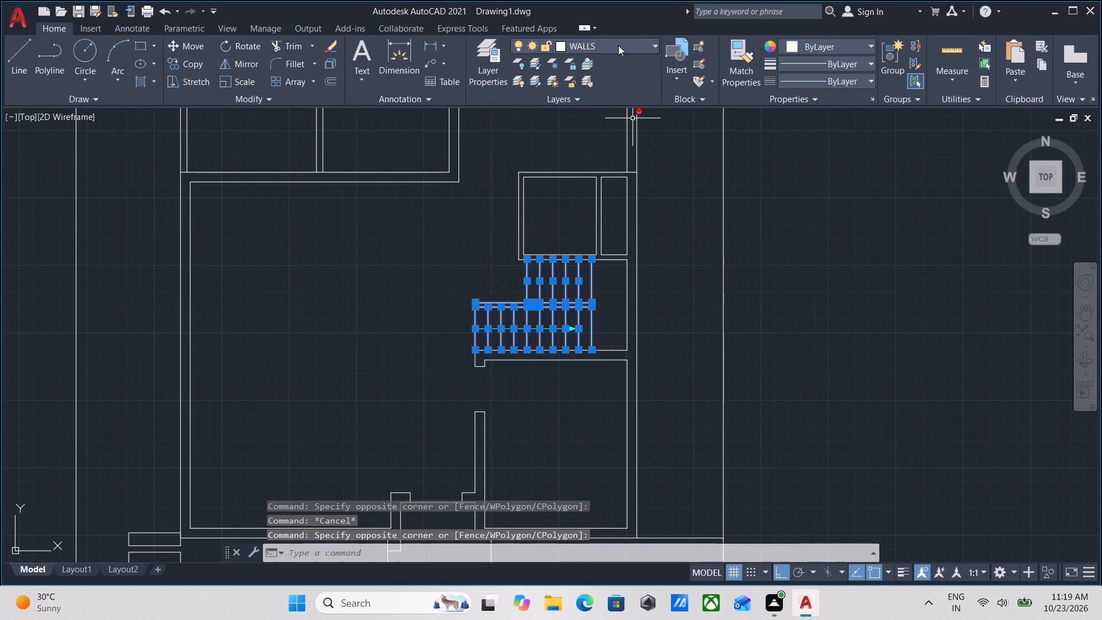
click(616, 42)
click(609, 114)
key(Escape)
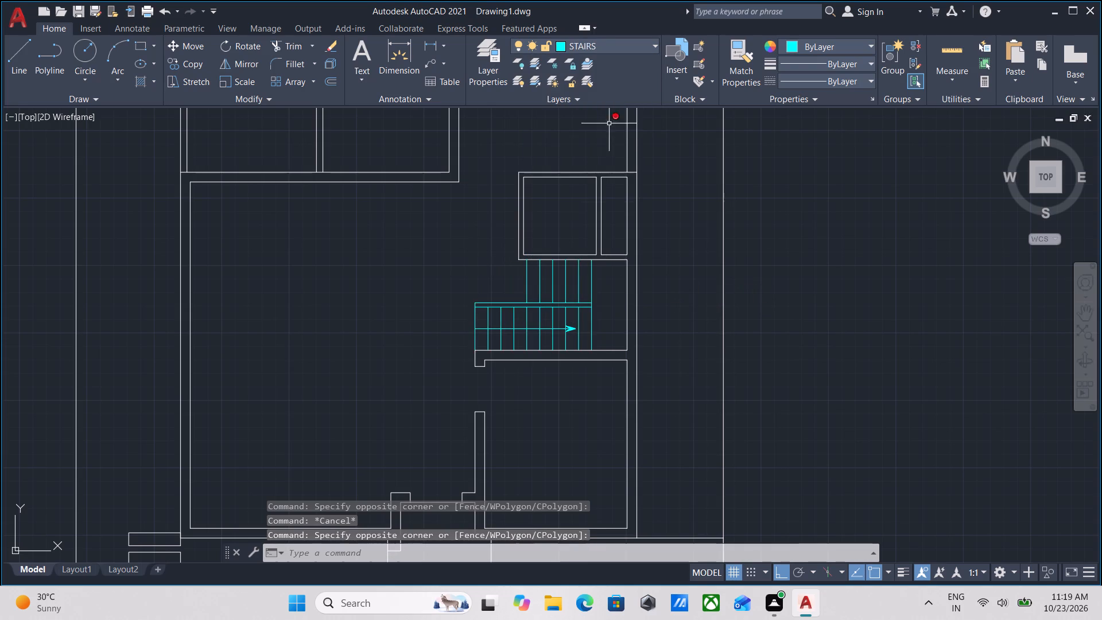
Examine the floor plan from the entrance paths up to the stair and rear rooms.
scroll(584, 282, up, 2)
middle_drag(583, 273, 659, 170)
scroll(689, 113, down, 3)
middle_drag(612, 252, 640, 204)
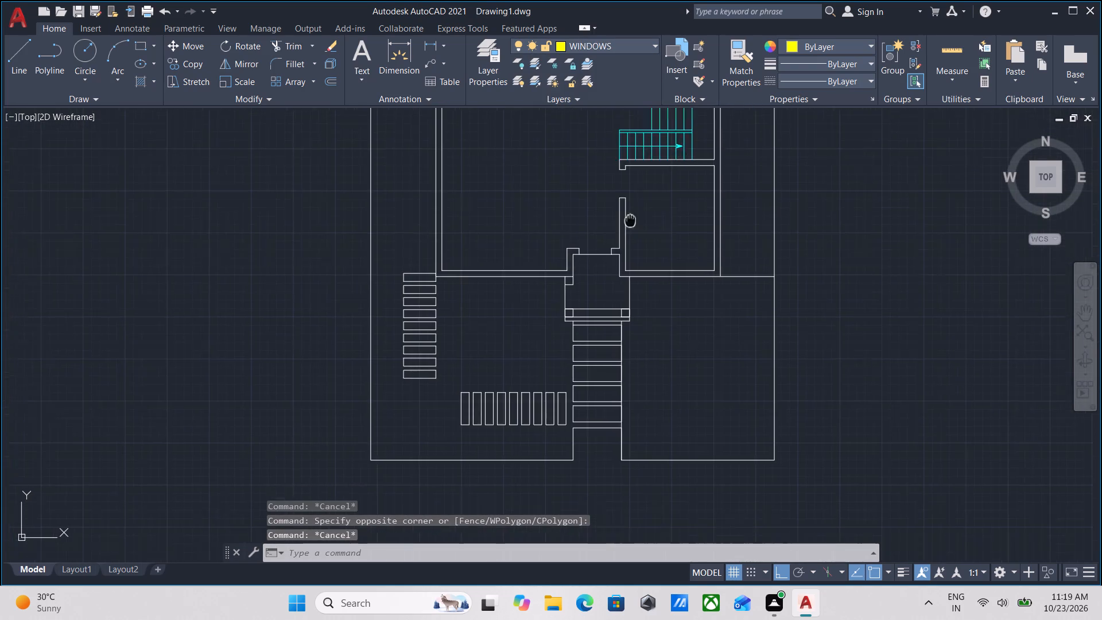
middle_drag(640, 204, 648, 186)
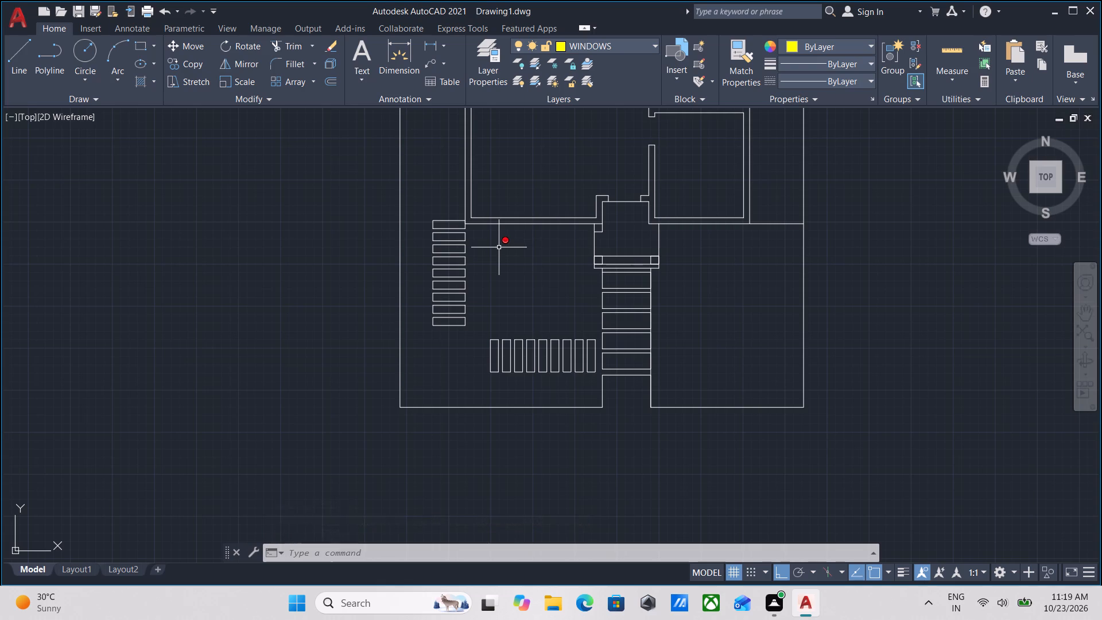
scroll(690, 257, down, 2)
middle_drag(690, 255, 626, 340)
scroll(656, 258, up, 2)
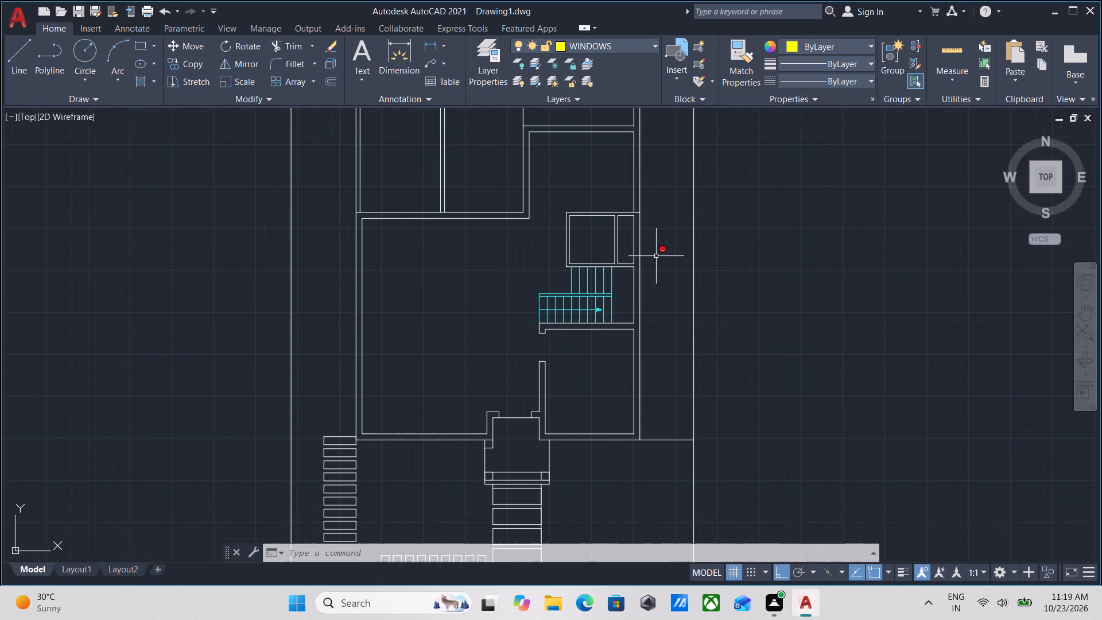
middle_drag(656, 256, 654, 332)
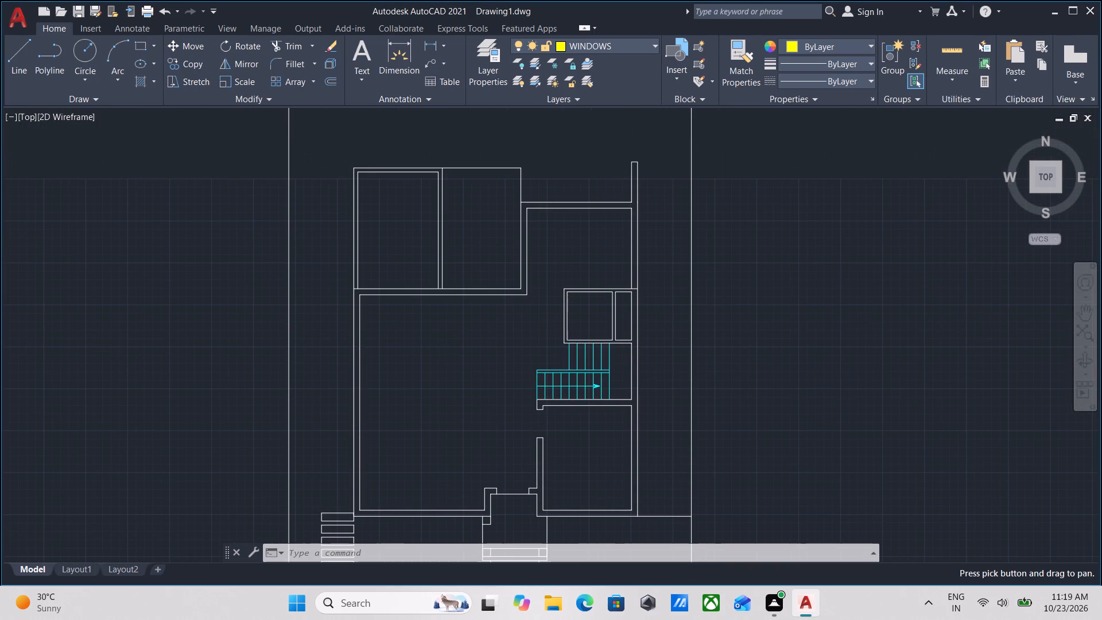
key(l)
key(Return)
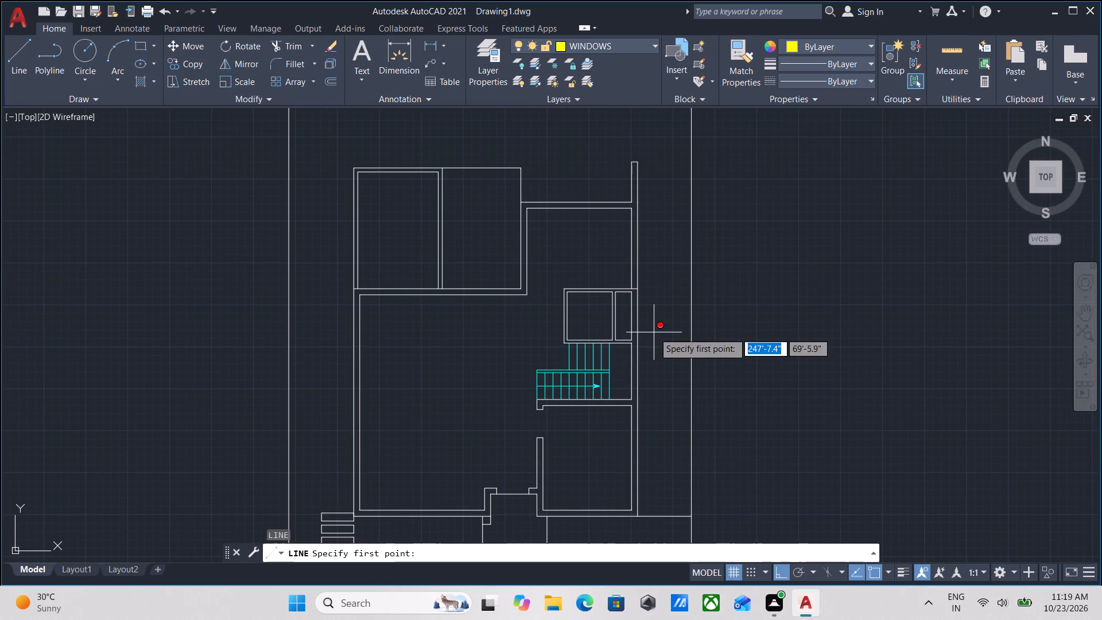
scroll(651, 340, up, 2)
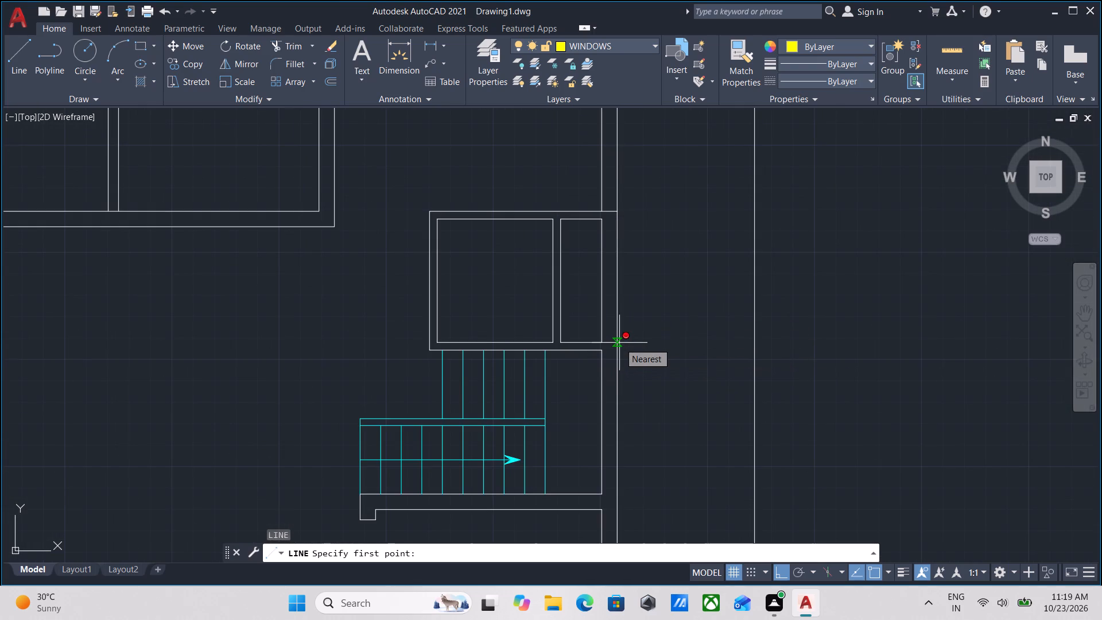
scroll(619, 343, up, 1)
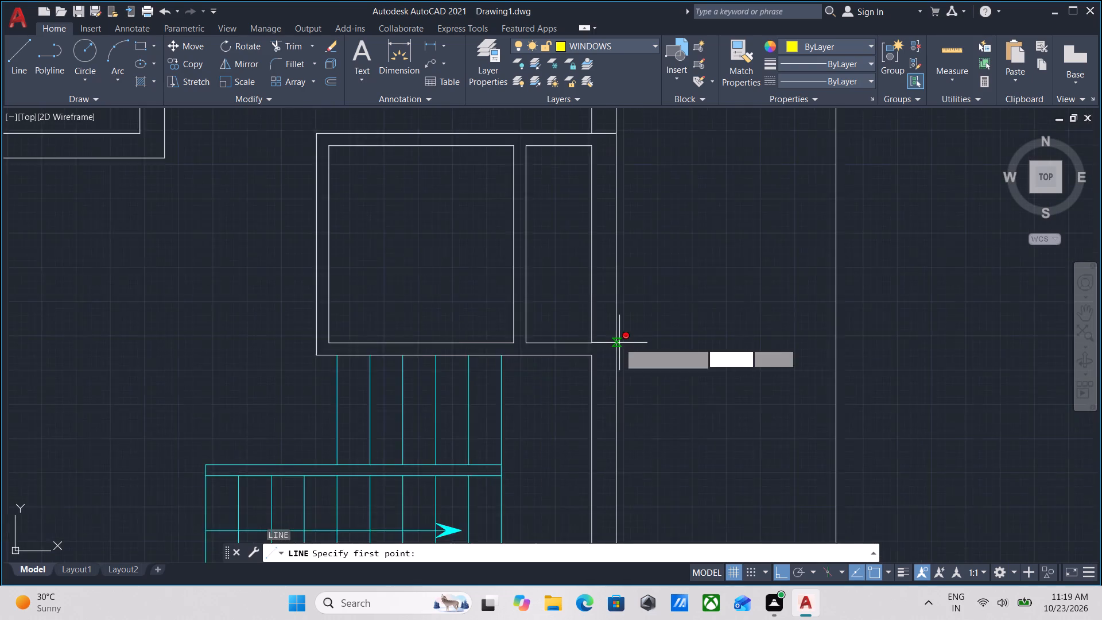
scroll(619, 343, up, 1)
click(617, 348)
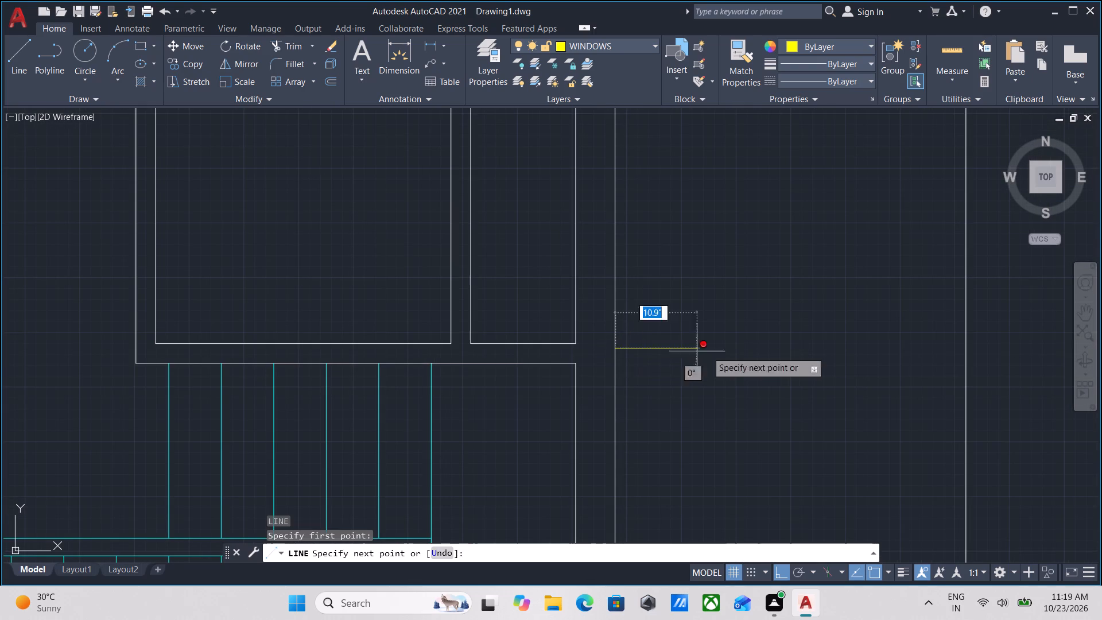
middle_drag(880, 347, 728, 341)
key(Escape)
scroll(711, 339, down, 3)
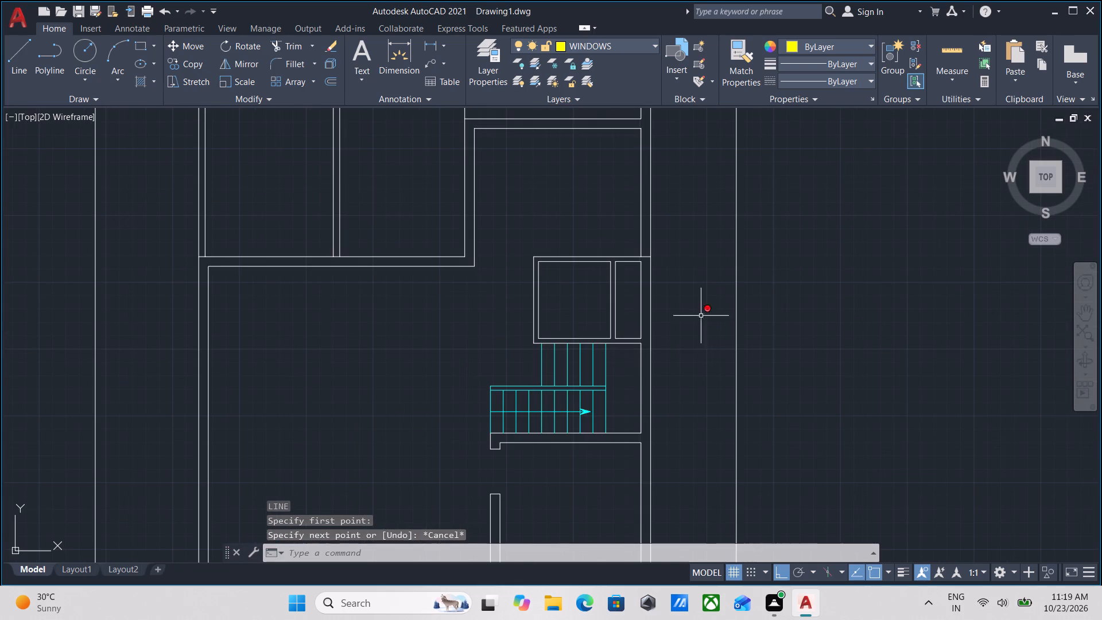
On the WALLS layer, draw a horizontal line across the side passage from the house's outer wall beside the stair to the plot boundary.
click(638, 41)
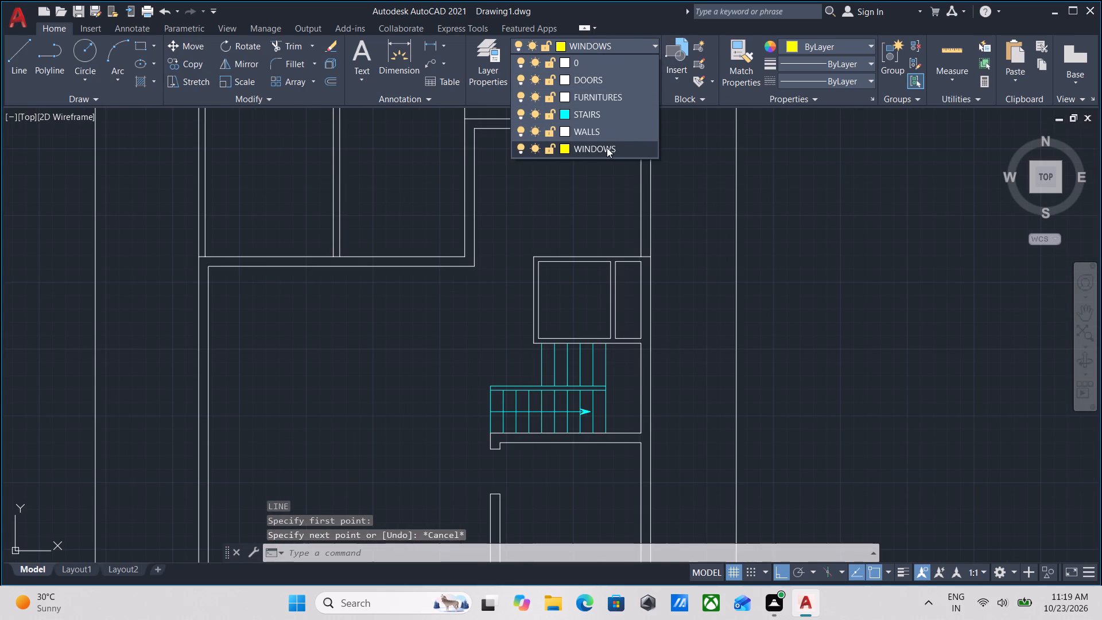
click(596, 131)
scroll(648, 254, up, 2)
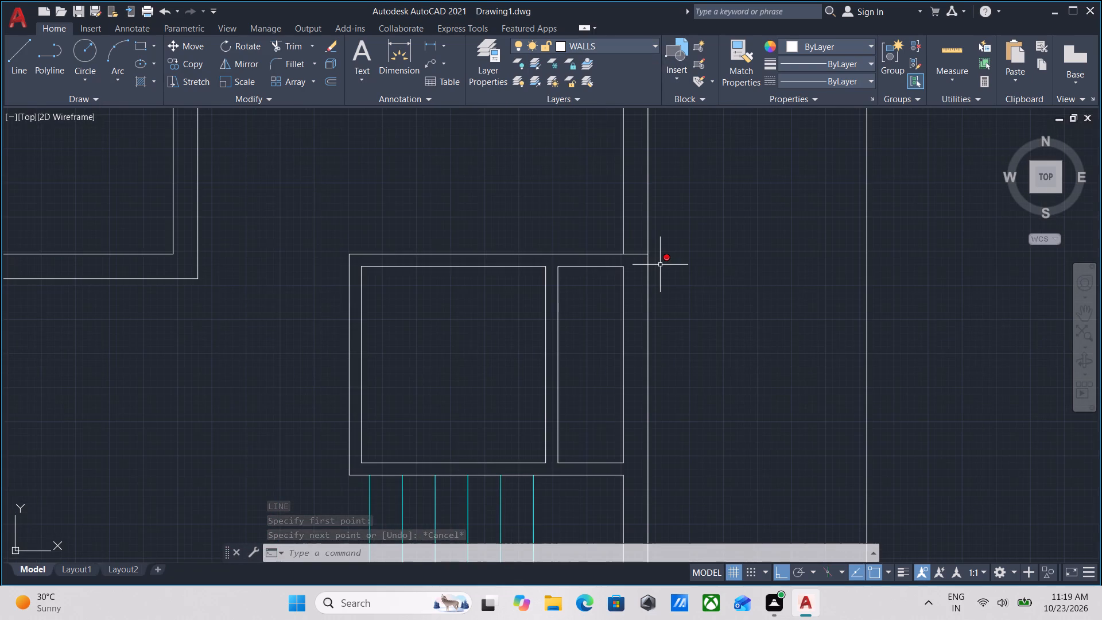
key(l)
key(Return)
scroll(653, 250, down, 1)
middle_drag(652, 250, 627, 299)
scroll(645, 281, down, 1)
middle_click(645, 281)
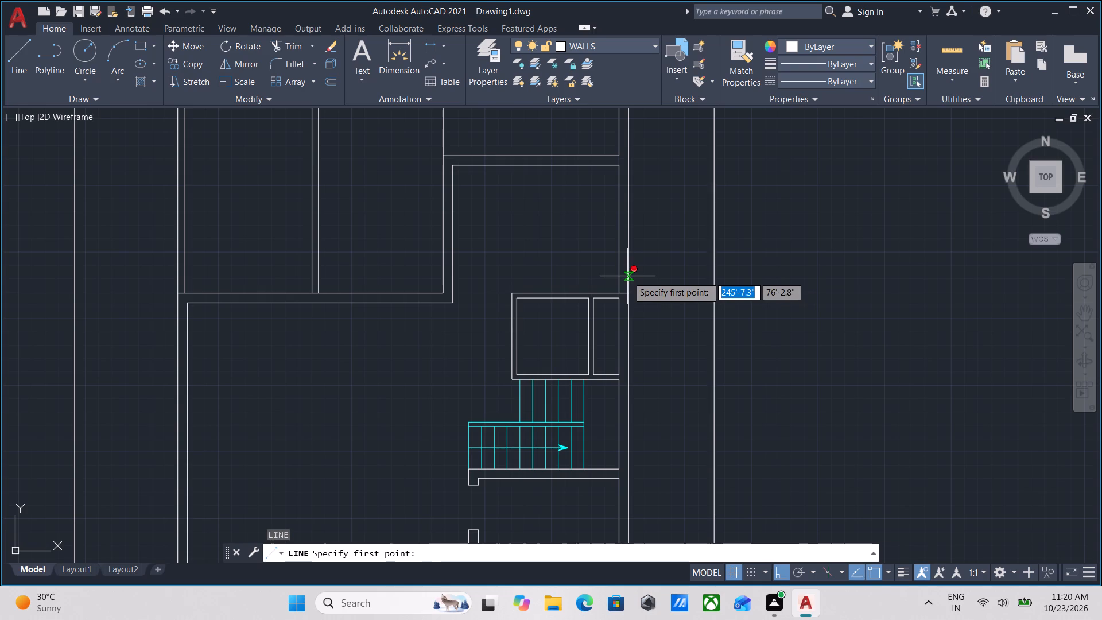
scroll(627, 276, down, 1)
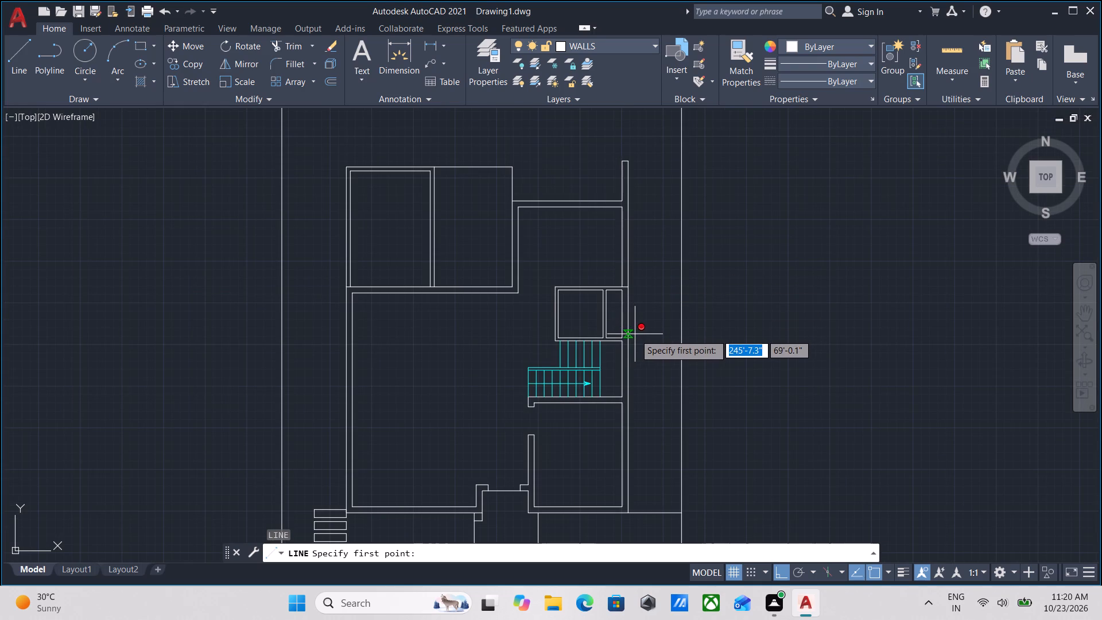
scroll(636, 335, up, 5)
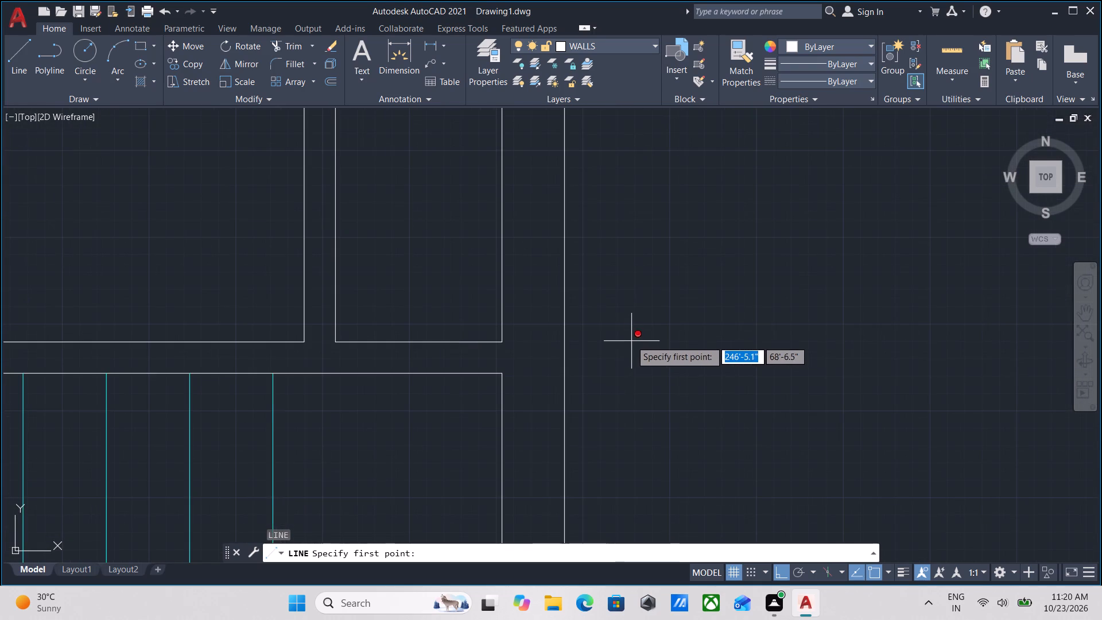
click(564, 324)
middle_drag(998, 304, 520, 305)
scroll(602, 299, down, 1)
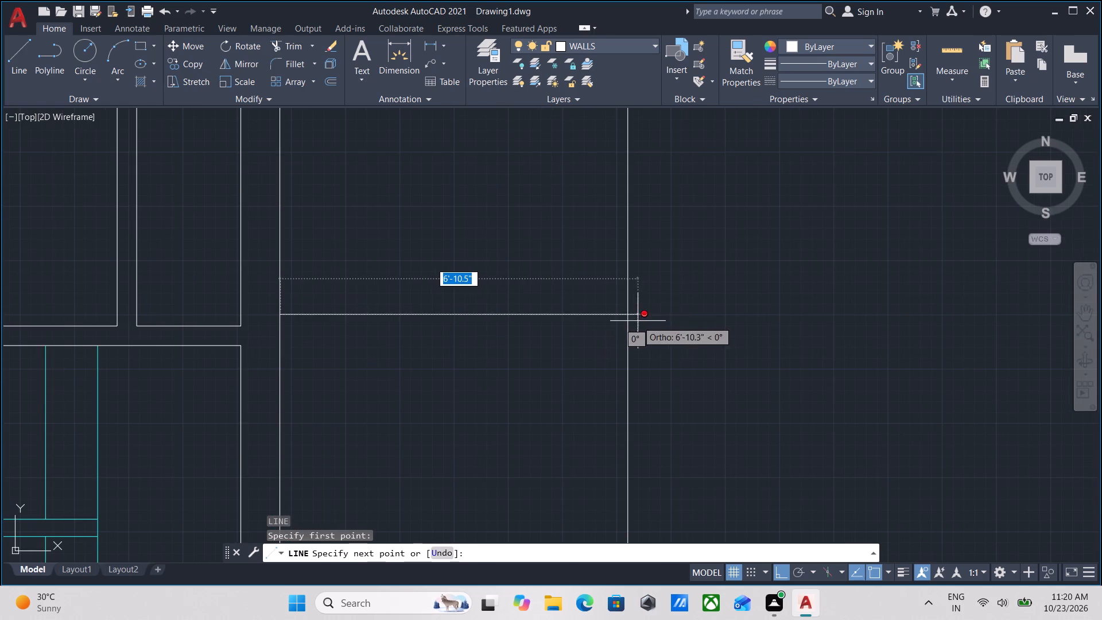
click(624, 312)
key(Escape)
Trim the short line crossing the outer wall's thickness at the top corner of the small rooms above the stair.
scroll(628, 308, down, 4)
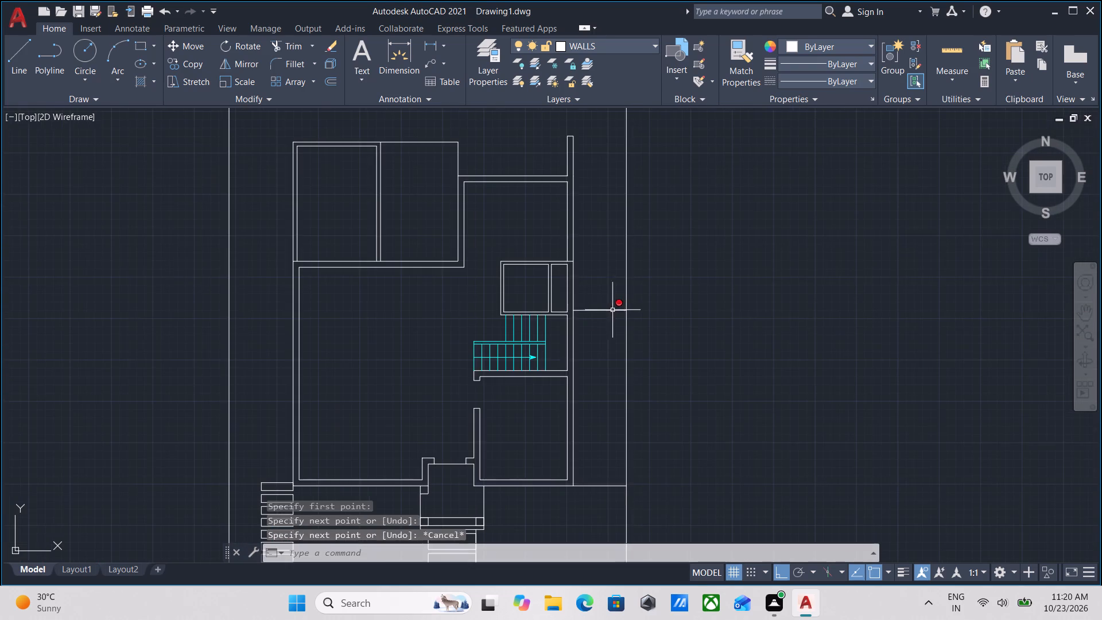
middle_drag(575, 295, 577, 315)
scroll(574, 318, up, 2)
scroll(566, 270, up, 2)
scroll(565, 262, down, 1)
middle_drag(565, 262, 551, 338)
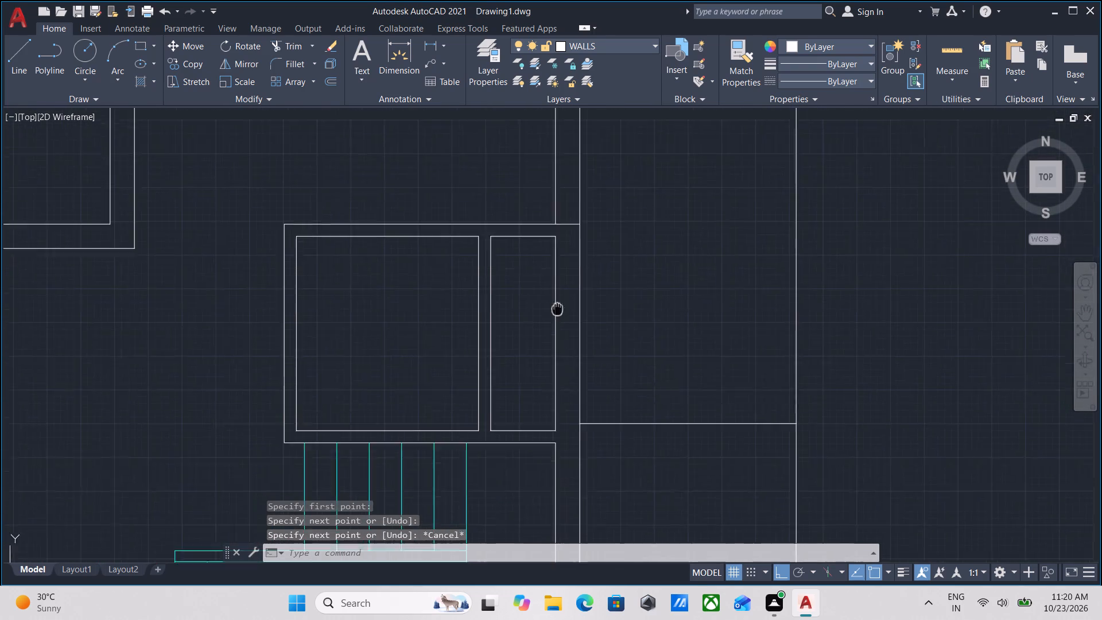
middle_drag(551, 338, 550, 339)
text(TR)
key(Return)
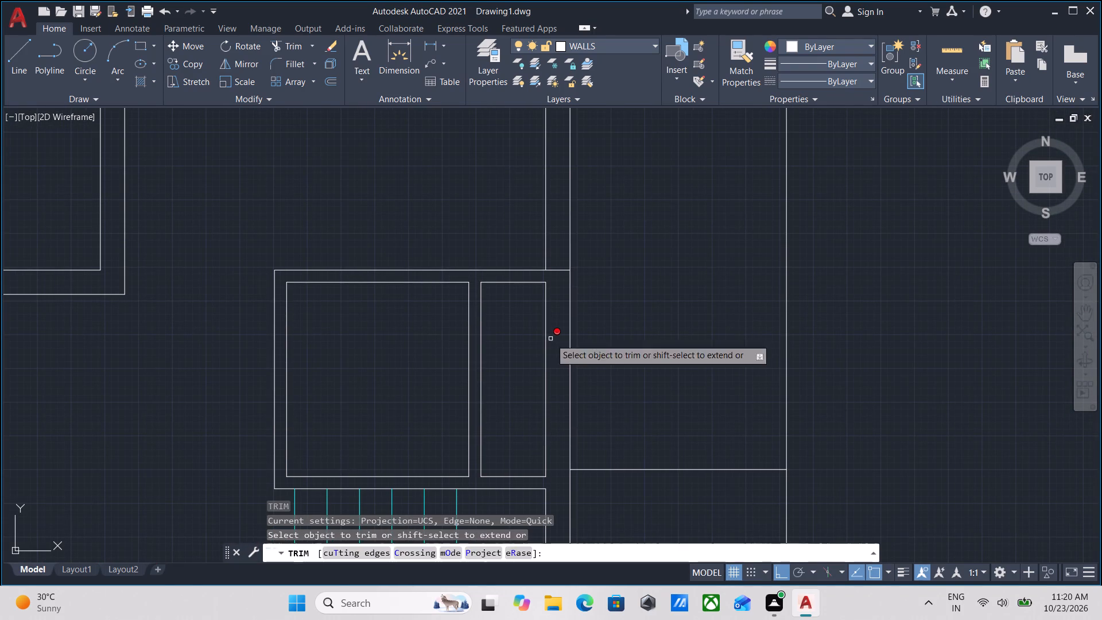
scroll(550, 266, up, 2)
drag(559, 292, 564, 279)
click(562, 214)
key(Escape)
Examine the side passage and the wall layout around the rear rooms.
scroll(562, 214, down, 5)
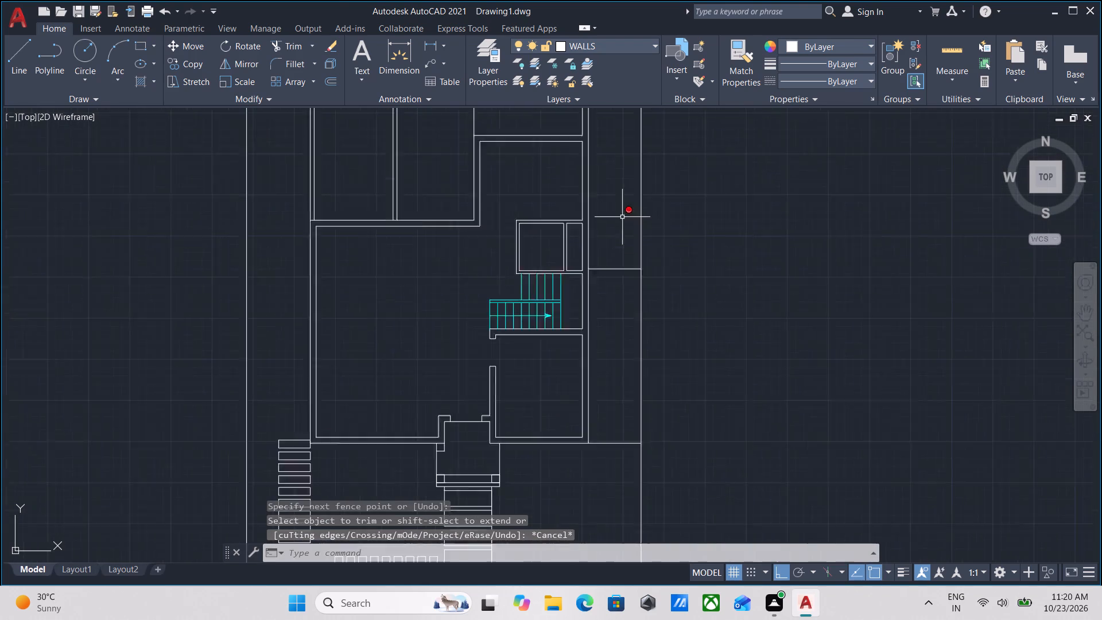
scroll(622, 217, down, 1)
middle_drag(622, 217, 591, 276)
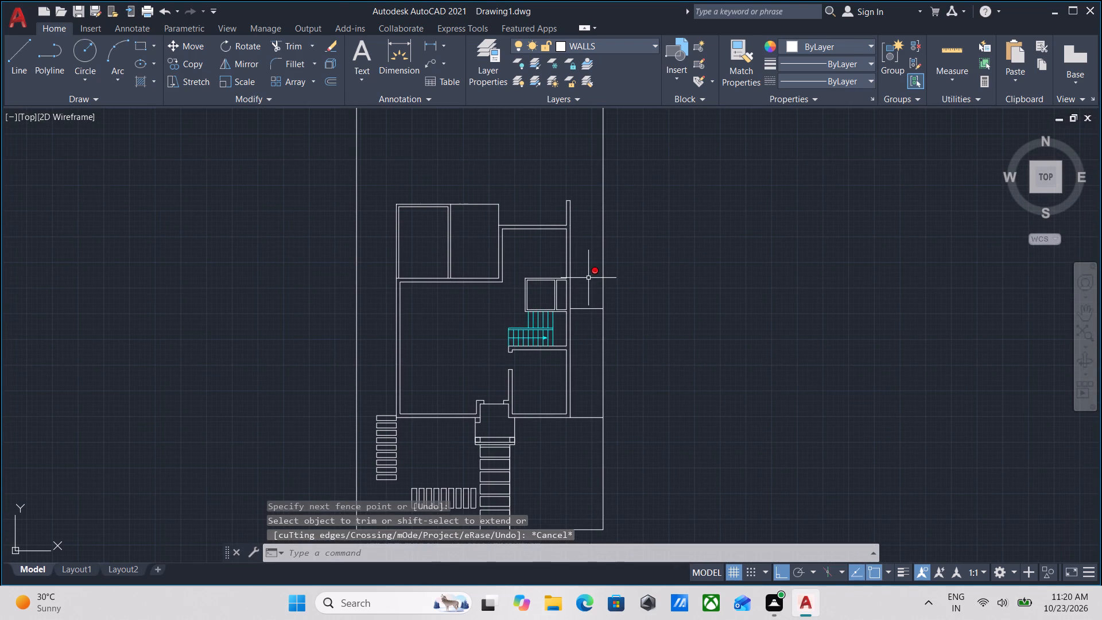
scroll(584, 261, down, 1)
middle_drag(584, 261, 580, 313)
scroll(539, 305, up, 3)
middle_drag(541, 307, 576, 285)
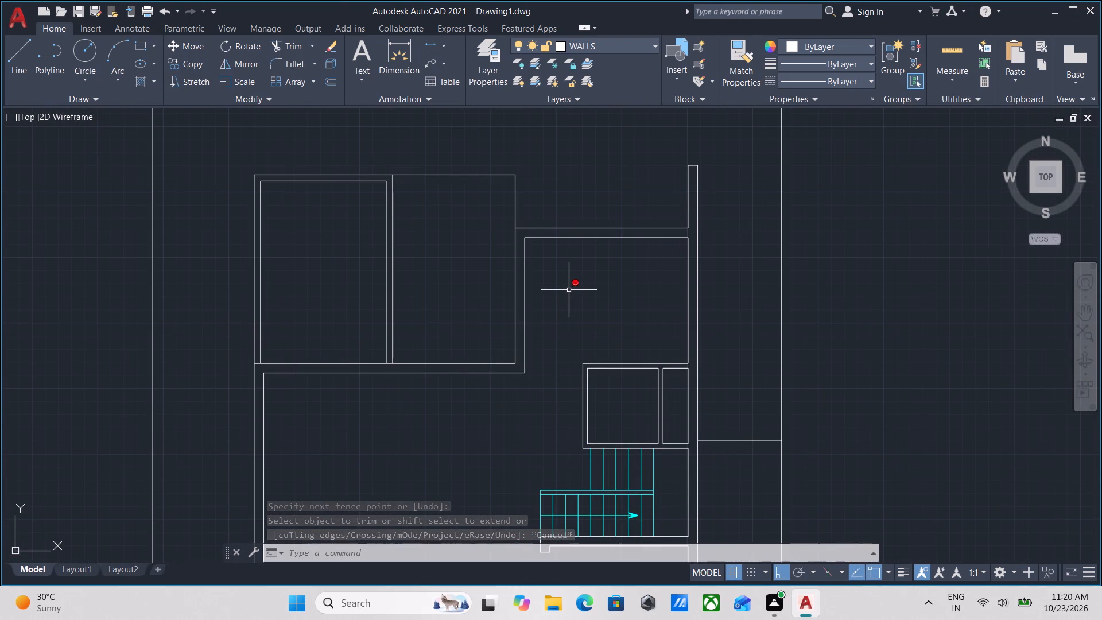
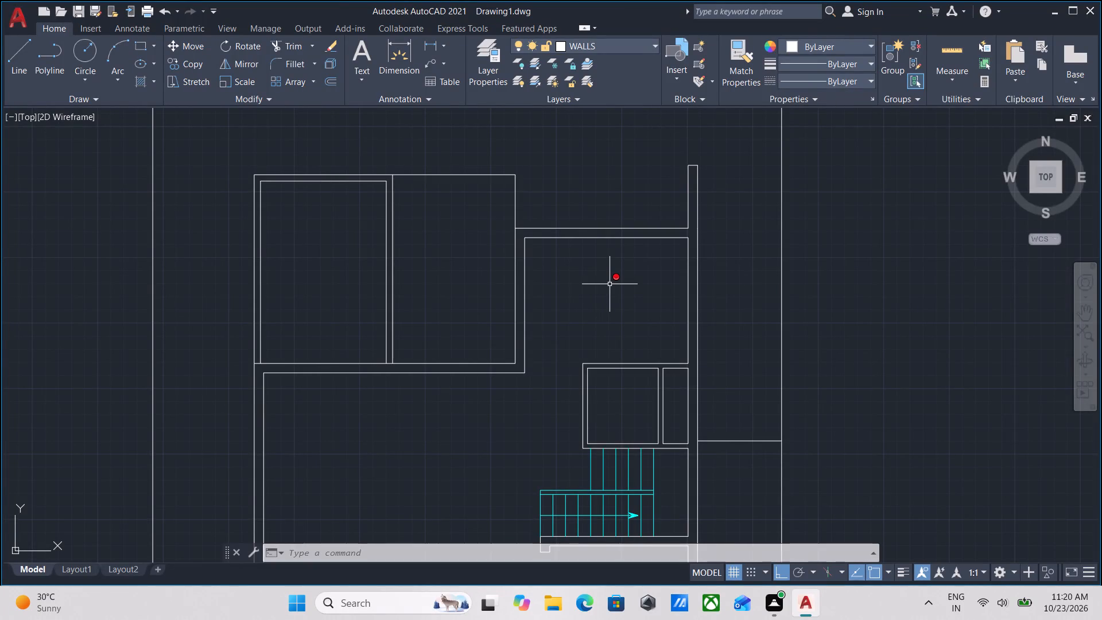
Examine the floor plan from the rear rooms down to the entrance paths and the front plot boundary.
scroll(708, 277, down, 2)
middle_drag(699, 287, 693, 265)
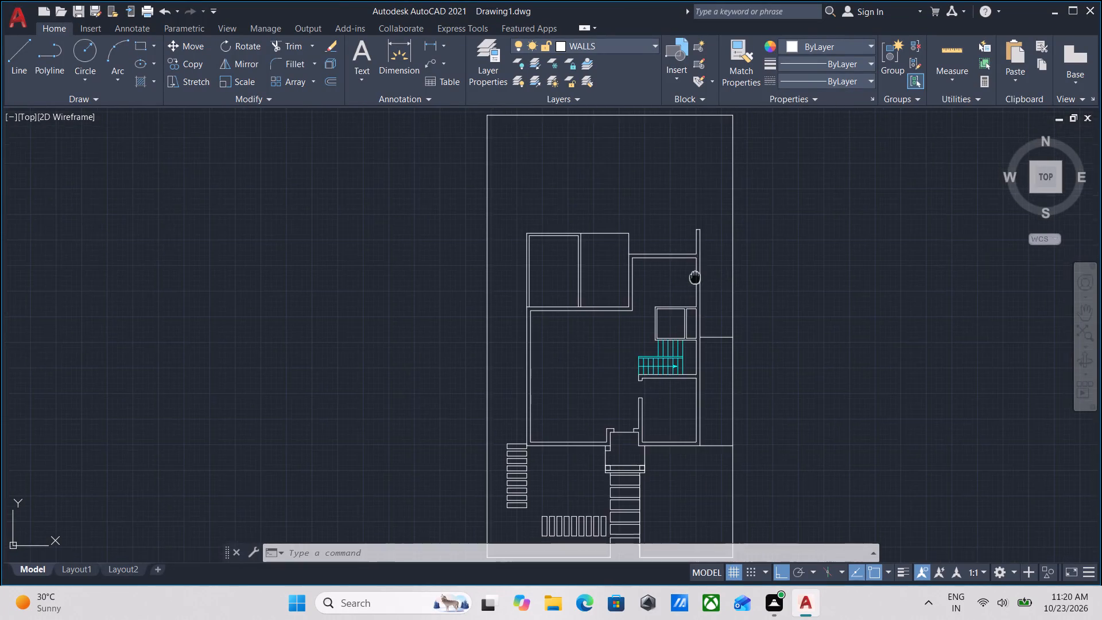
middle_drag(693, 265, 681, 236)
scroll(678, 226, up, 1)
middle_drag(498, 321, 507, 177)
scroll(555, 363, up, 1)
middle_drag(557, 364, 485, 320)
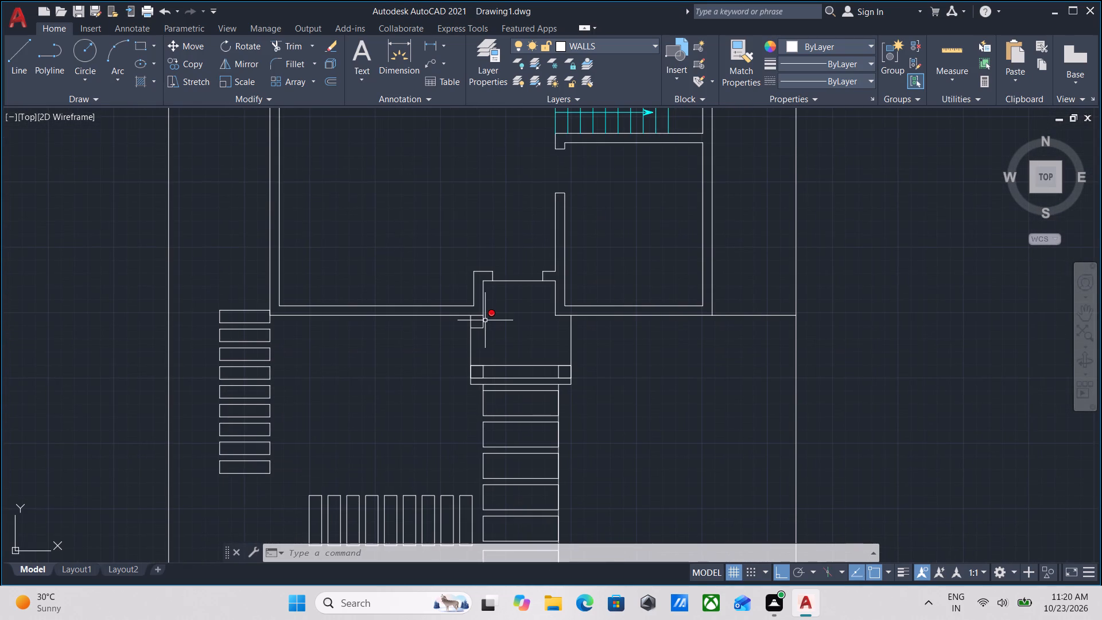
scroll(496, 319, down, 1)
middle_drag(507, 323, 491, 246)
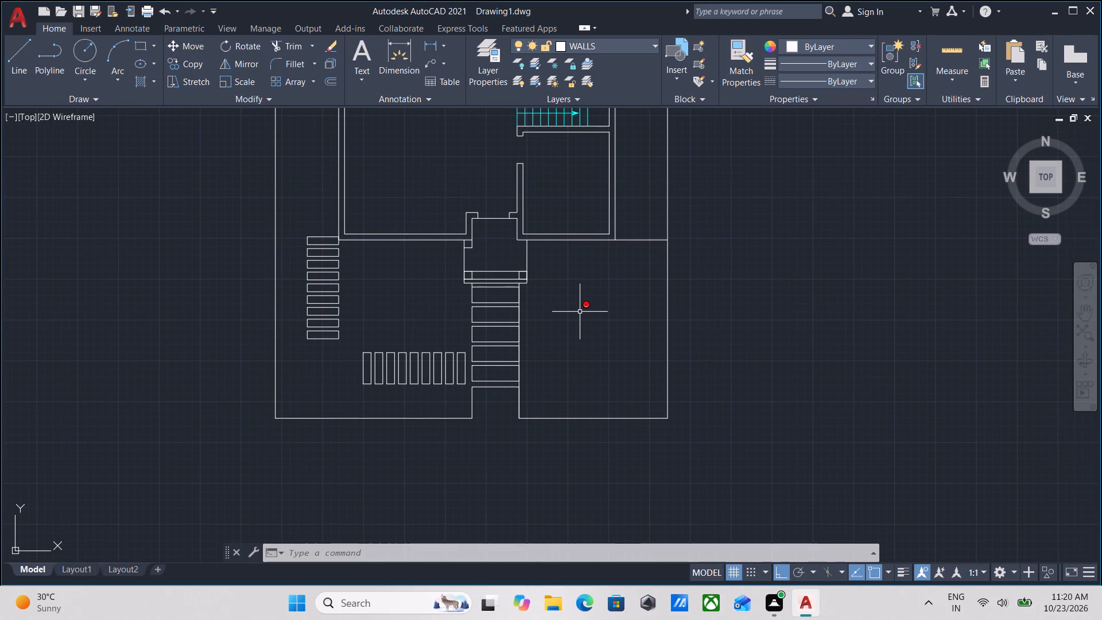
middle_drag(612, 355, 589, 281)
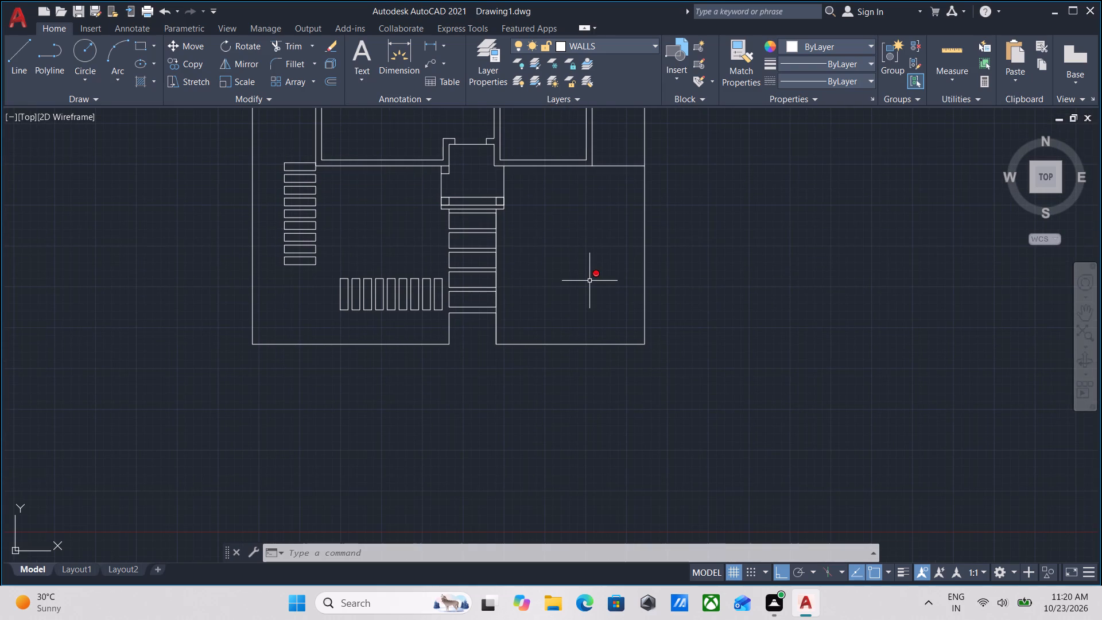
middle_drag(589, 281, 585, 261)
middle_drag(514, 262, 527, 309)
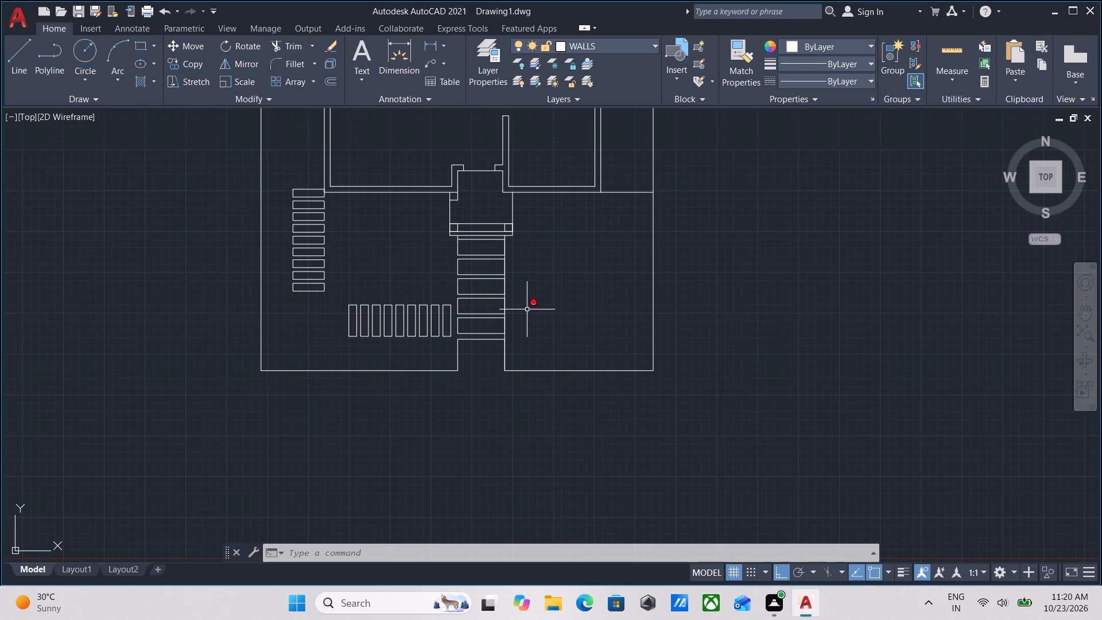
scroll(531, 270, up, 1)
scroll(529, 270, down, 2)
middle_drag(529, 270, 478, 332)
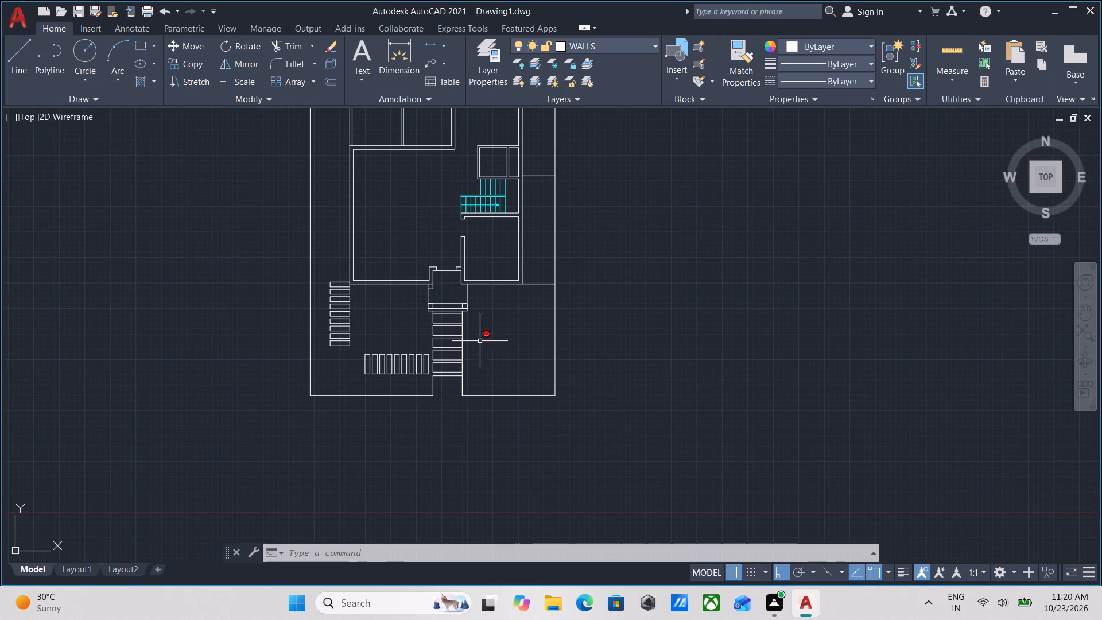
middle_drag(497, 302, 419, 362)
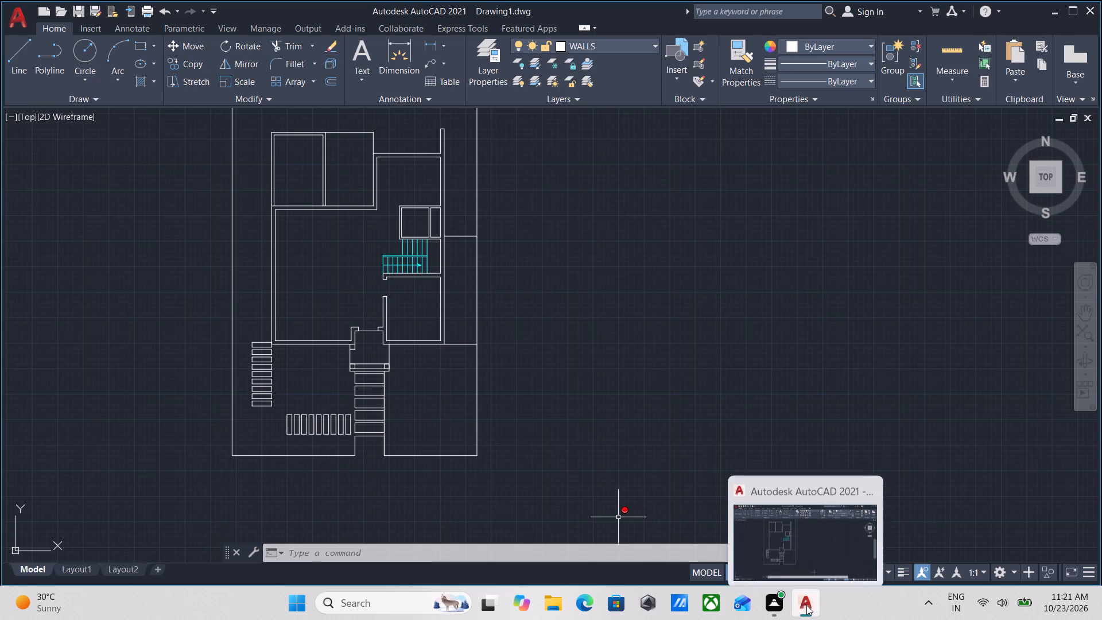
Open the recent Autocad Blocks drawing, ignoring the missing SHX files and the unresolved reference files.
click(290, 608)
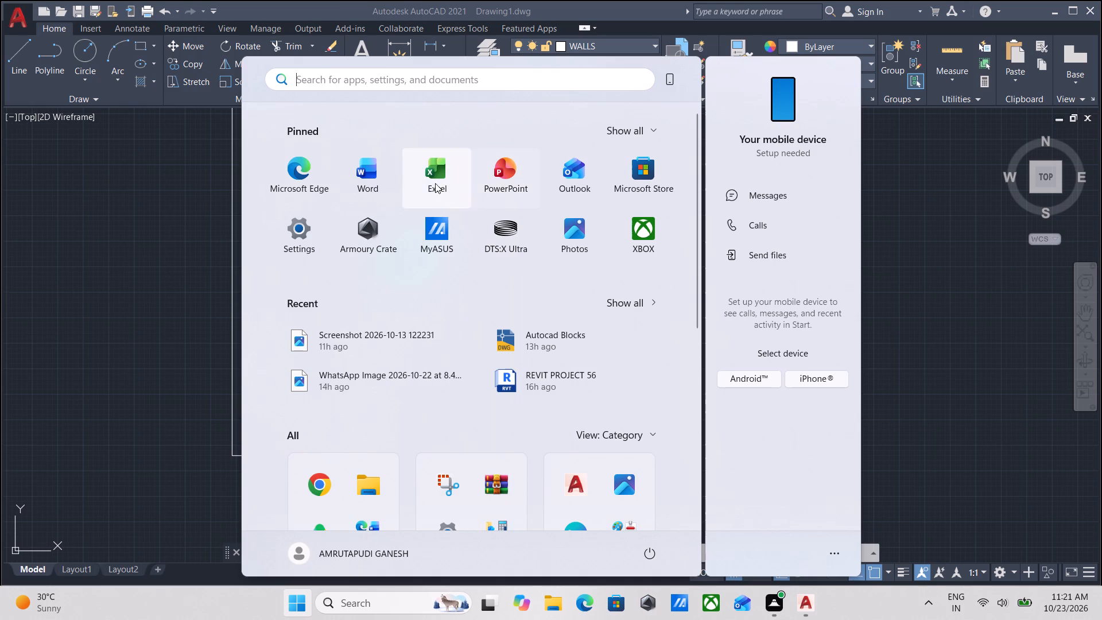
scroll(408, 358, down, 1)
scroll(429, 327, up, 2)
double_click(527, 346)
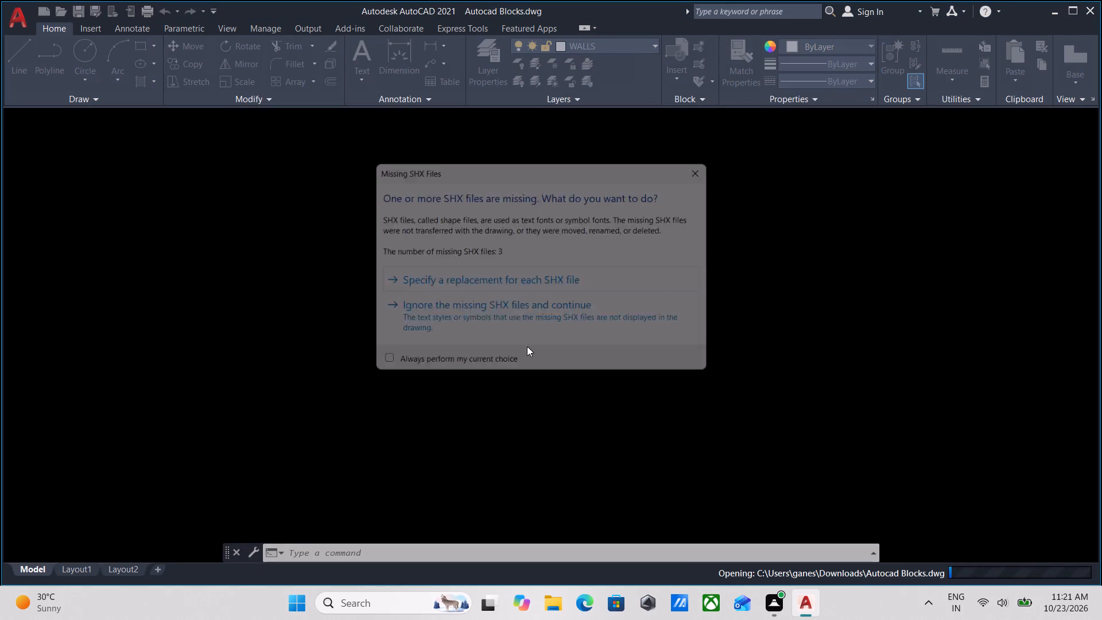
click(549, 319)
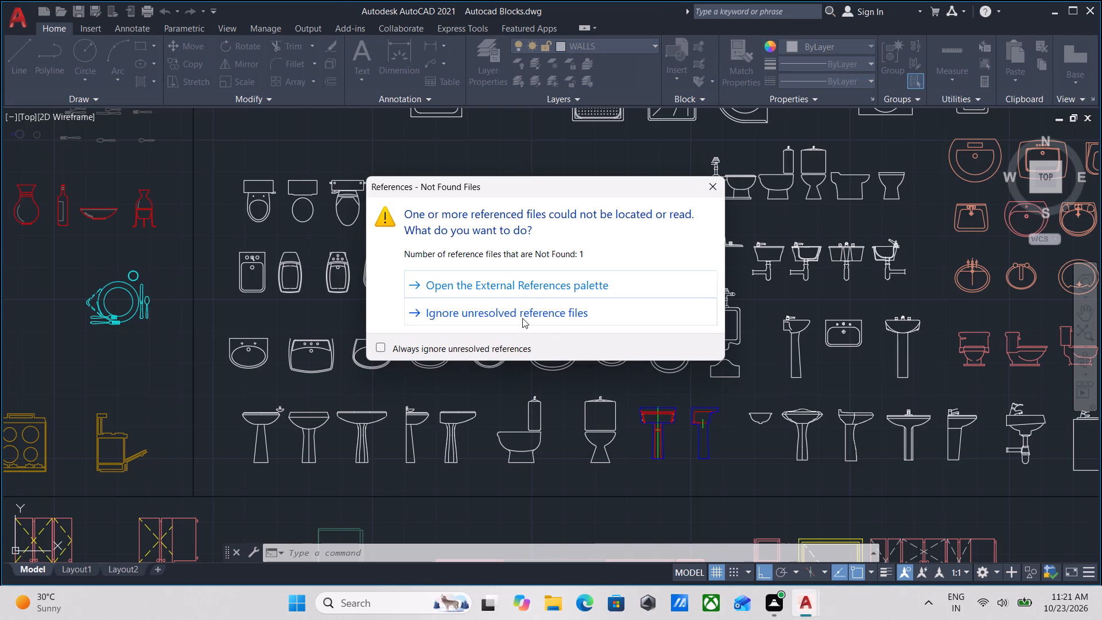
click(522, 318)
Browse the block library to the Doors, Windows, & Curtains section and examine its plan-view door and sliding-panel blocks.
scroll(326, 359, down, 3)
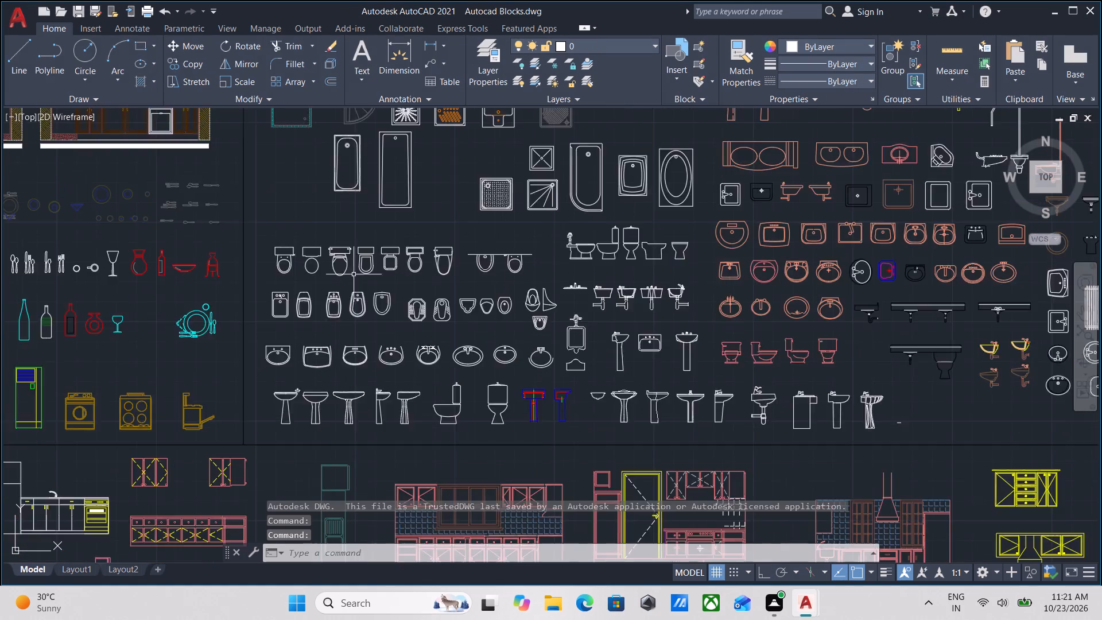
scroll(389, 272, down, 1)
scroll(280, 371, down, 1)
middle_drag(282, 370, 398, 352)
scroll(308, 340, up, 2)
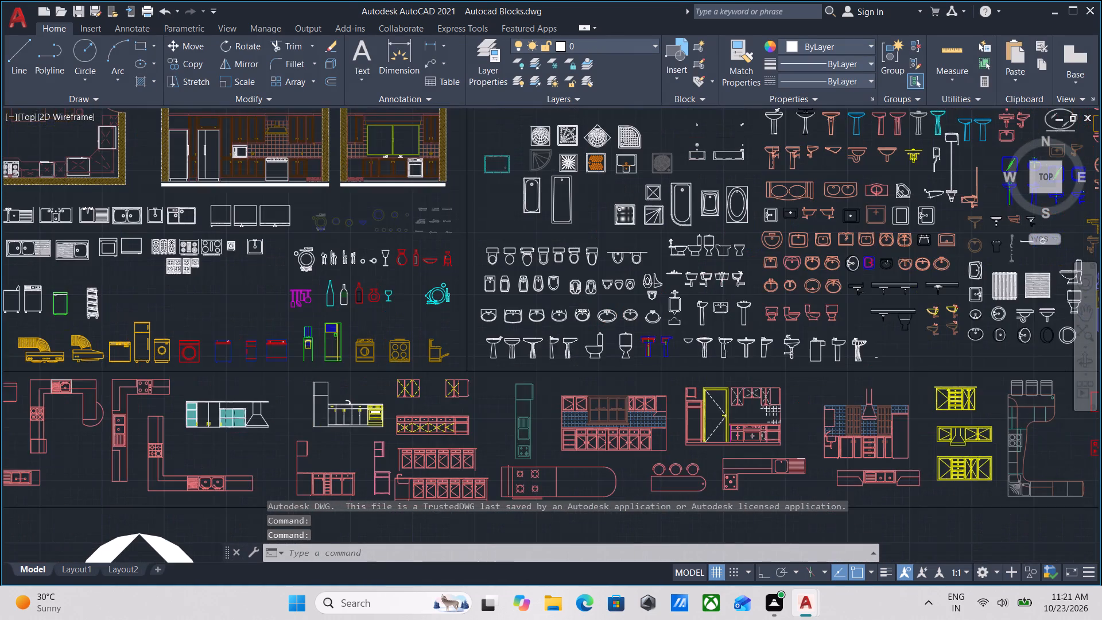
scroll(308, 340, down, 2)
scroll(353, 323, down, 1)
middle_drag(353, 323, 358, 336)
middle_drag(502, 363, 464, 150)
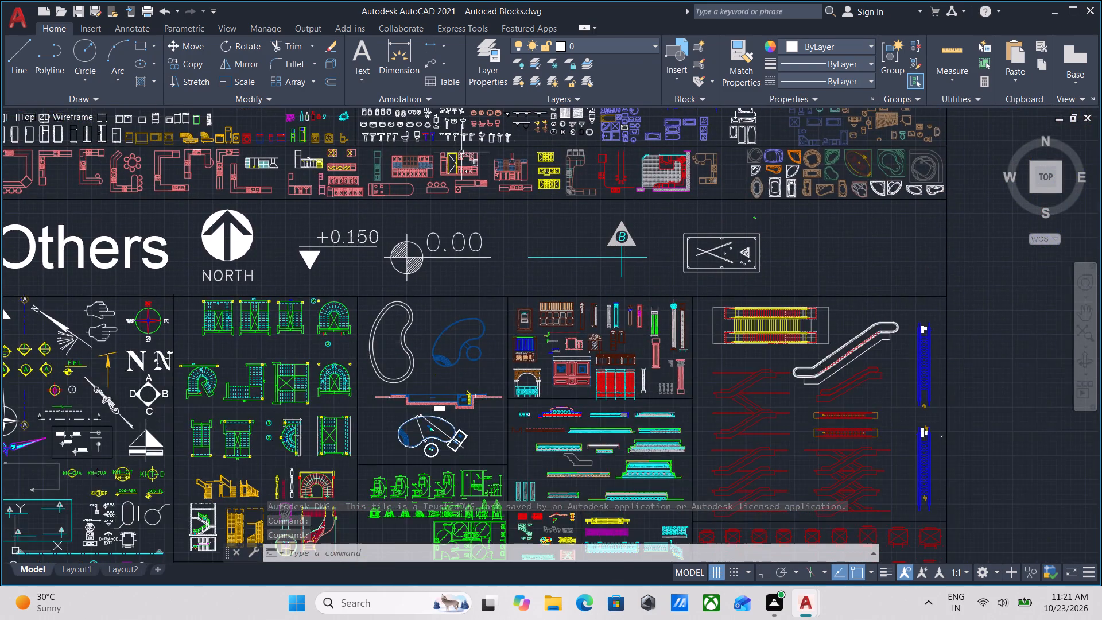
scroll(466, 207, down, 3)
middle_drag(518, 287, 520, 187)
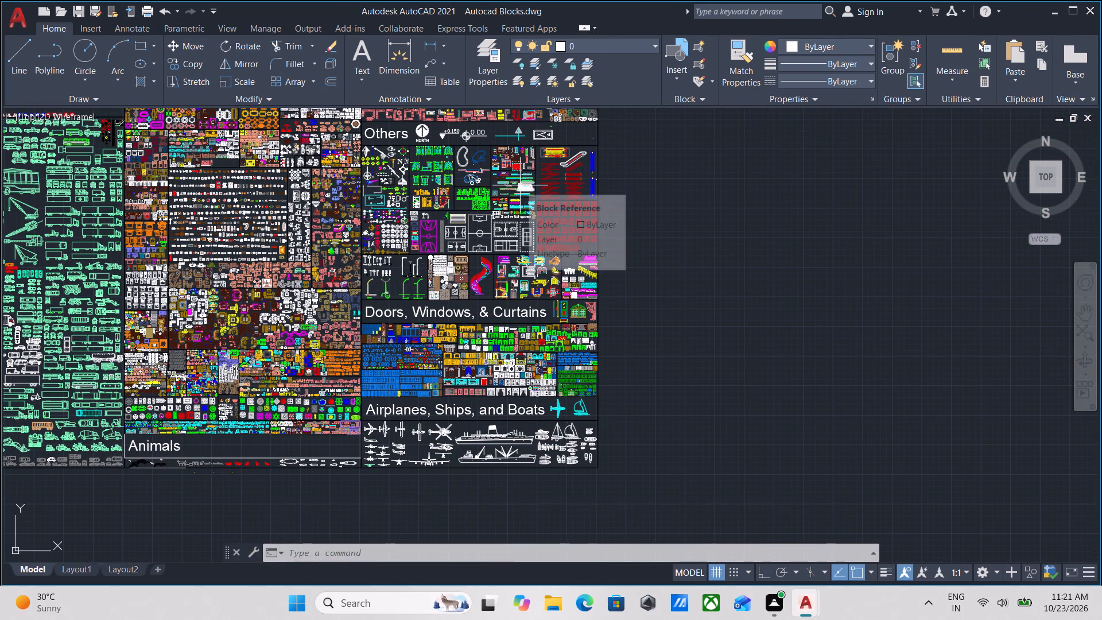
scroll(469, 291, up, 1)
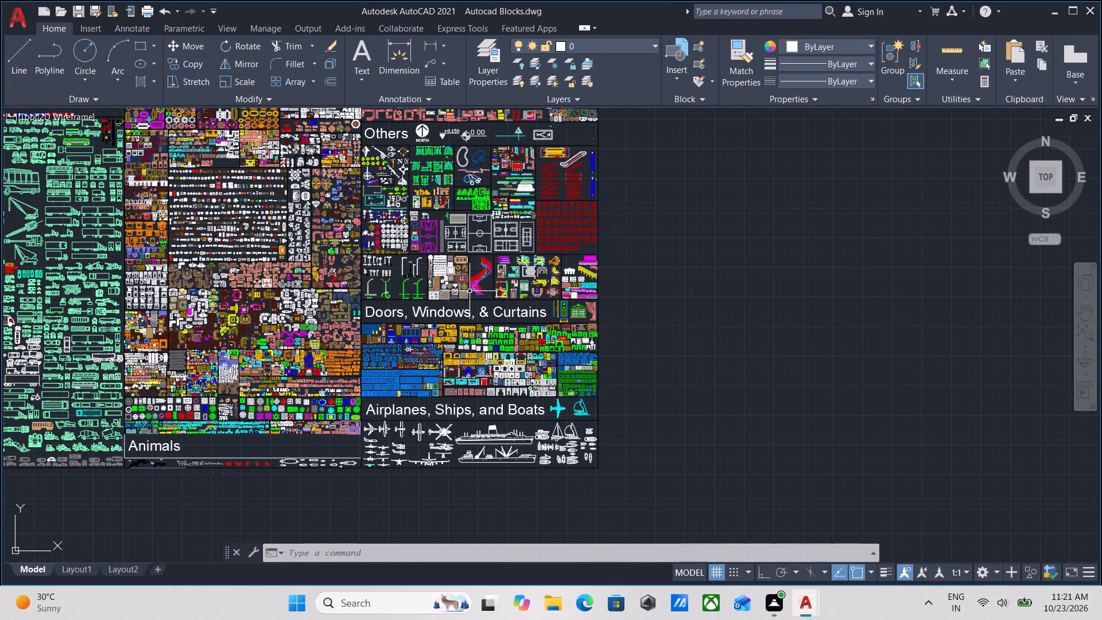
middle_drag(458, 288, 525, 269)
scroll(478, 367, up, 2)
middle_drag(476, 356, 559, 238)
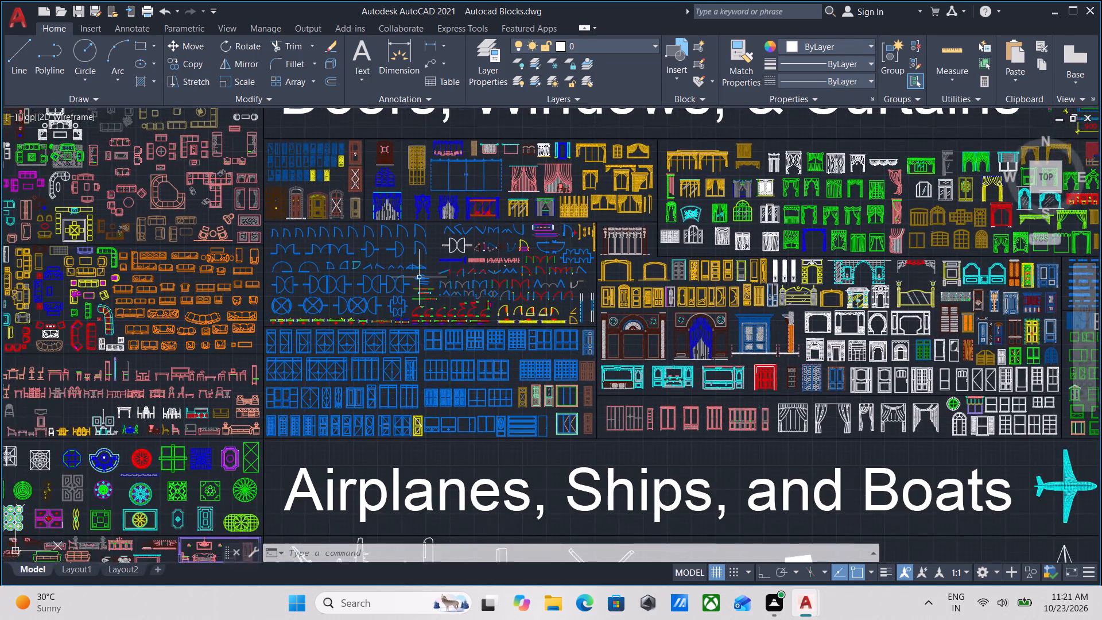
scroll(346, 269, up, 2)
middle_drag(362, 259, 189, 238)
scroll(725, 257, up, 1)
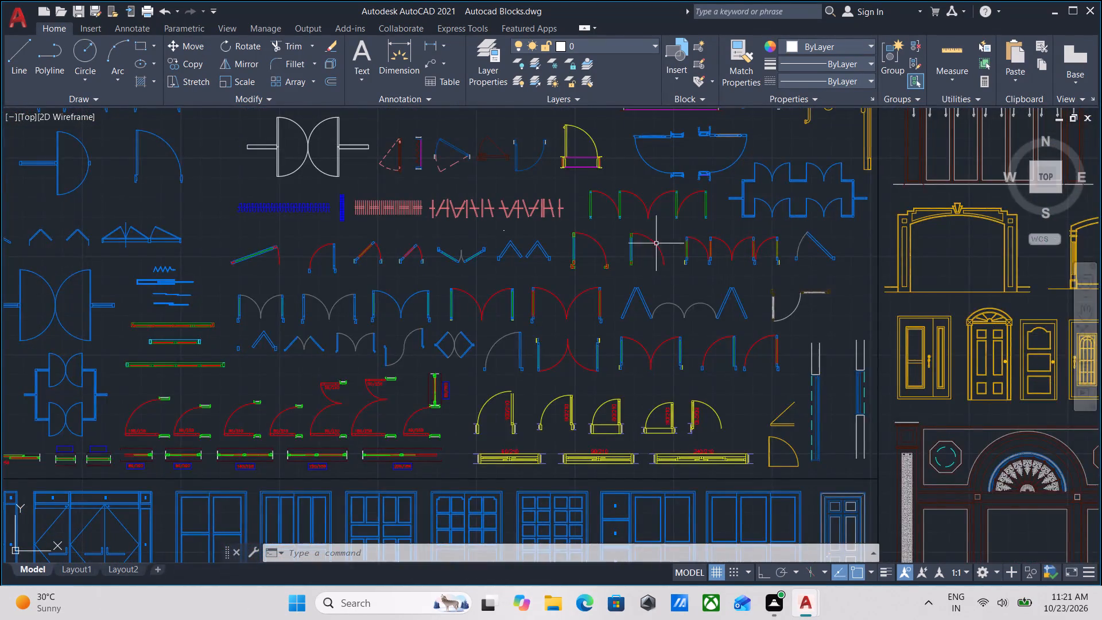
middle_drag(652, 242, 542, 296)
scroll(564, 210, up, 3)
scroll(571, 203, down, 2)
middle_drag(569, 208, 557, 327)
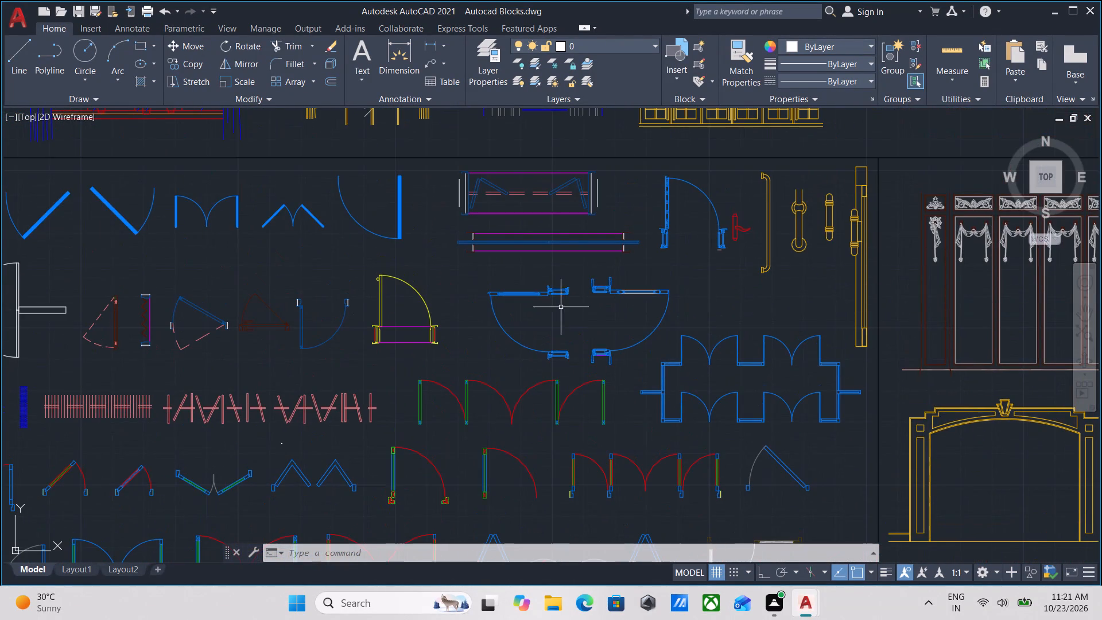
scroll(579, 244, up, 1)
scroll(637, 253, up, 2)
middle_drag(670, 267, 655, 305)
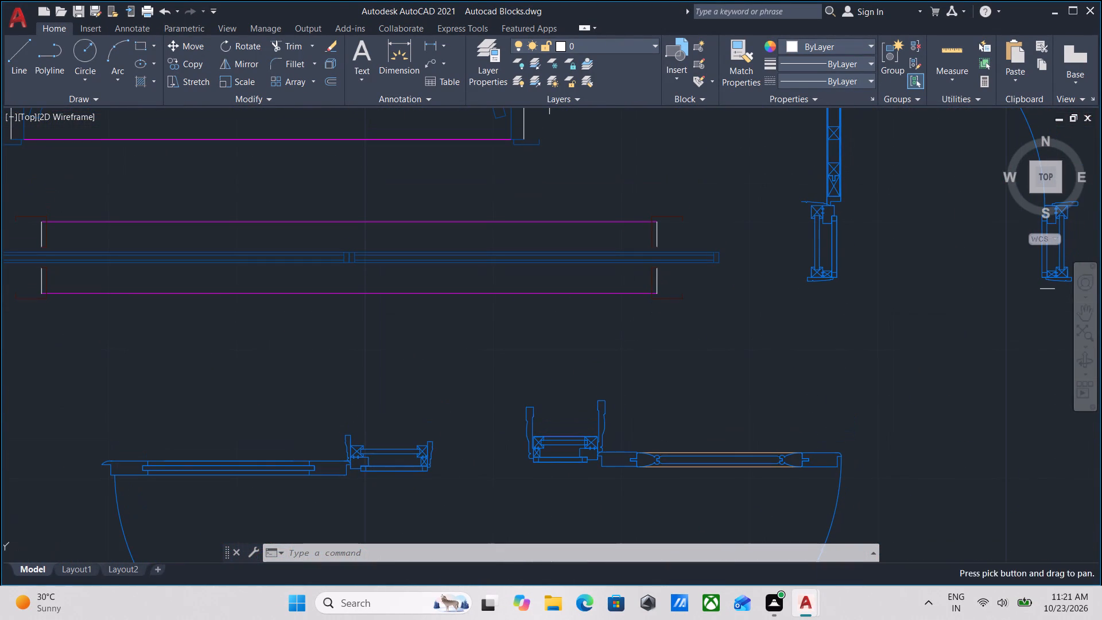
middle_drag(674, 303, 682, 362)
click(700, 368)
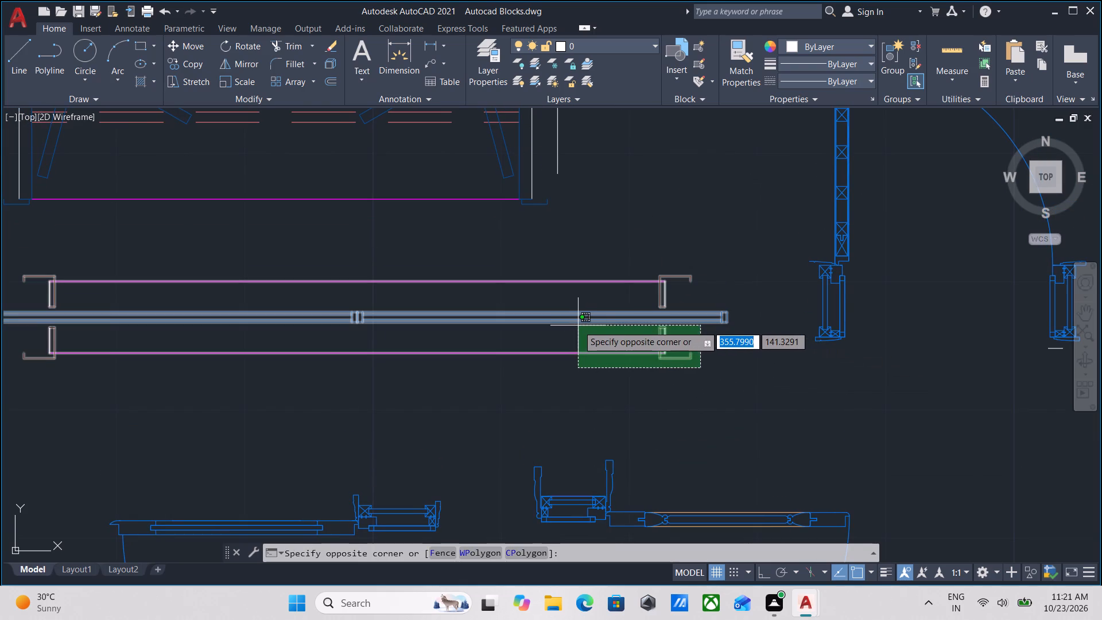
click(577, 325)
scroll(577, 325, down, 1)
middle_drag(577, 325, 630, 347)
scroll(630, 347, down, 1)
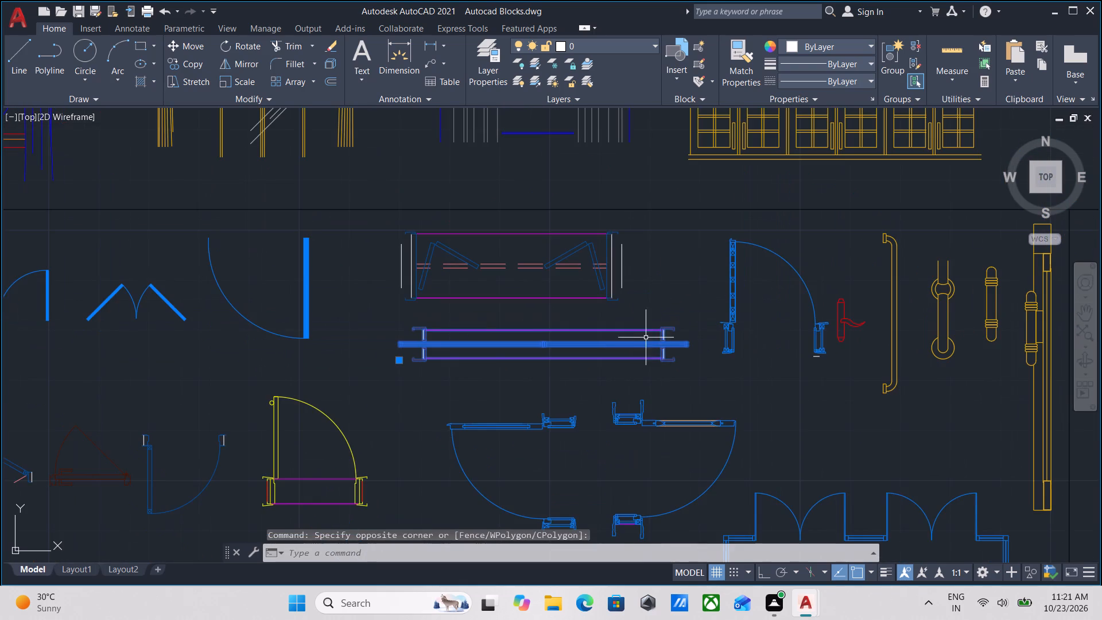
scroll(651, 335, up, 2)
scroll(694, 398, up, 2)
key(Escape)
Copy the long two-panel sliding block with magenta wall lines, just below the folding-door block, to the clipboard.
scroll(694, 398, down, 1)
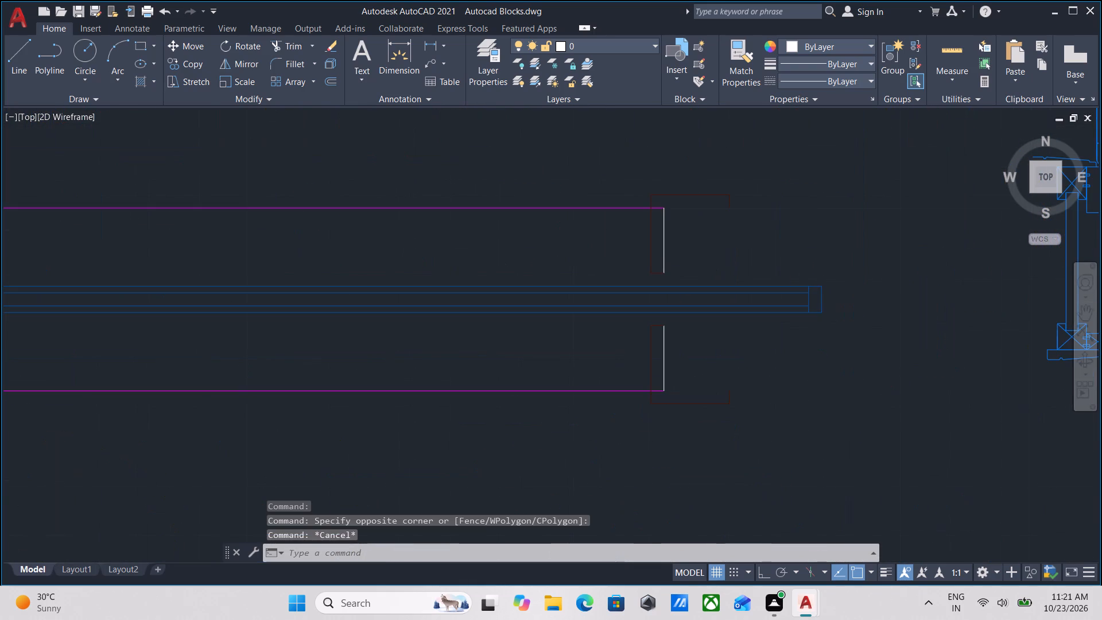
scroll(694, 398, down, 1)
middle_drag(694, 398, 719, 390)
click(725, 411)
click(599, 296)
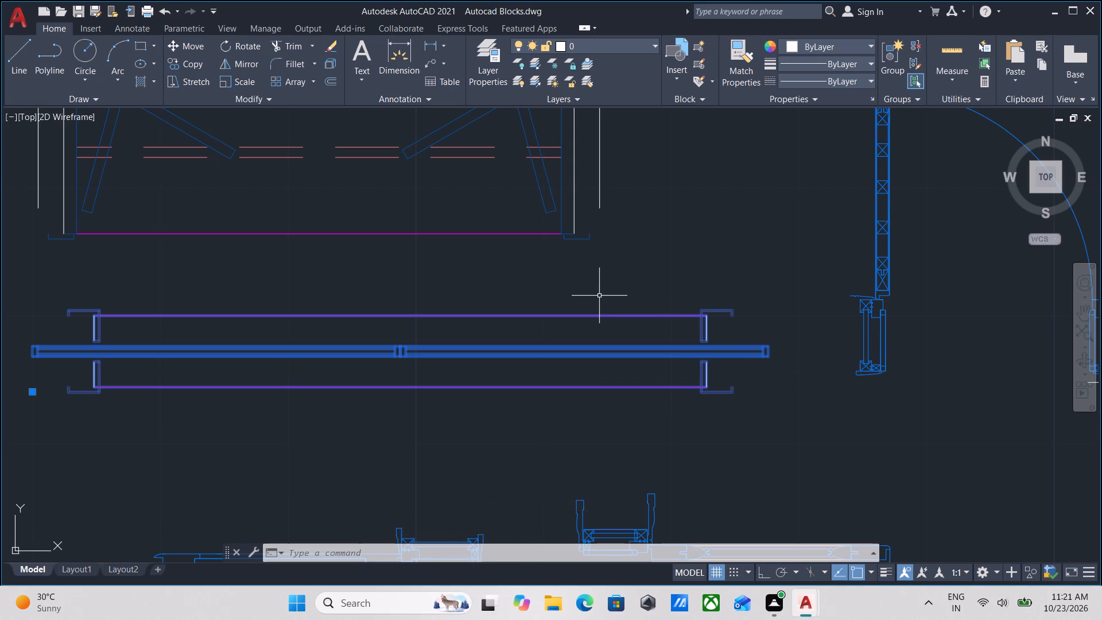
key(ctrl+c)
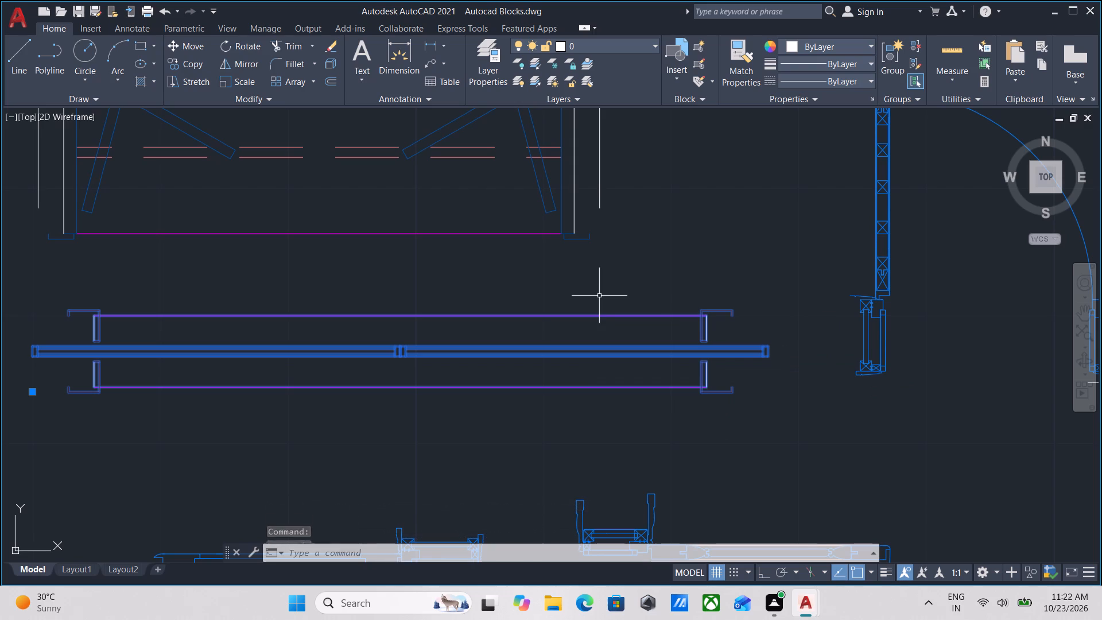
Examine the plan-view door blocks in the library, including the single-leaf, double-leaf and folding doors below the sliding block.
scroll(599, 296, down, 4)
middle_drag(597, 303, 496, 311)
scroll(492, 304, up, 4)
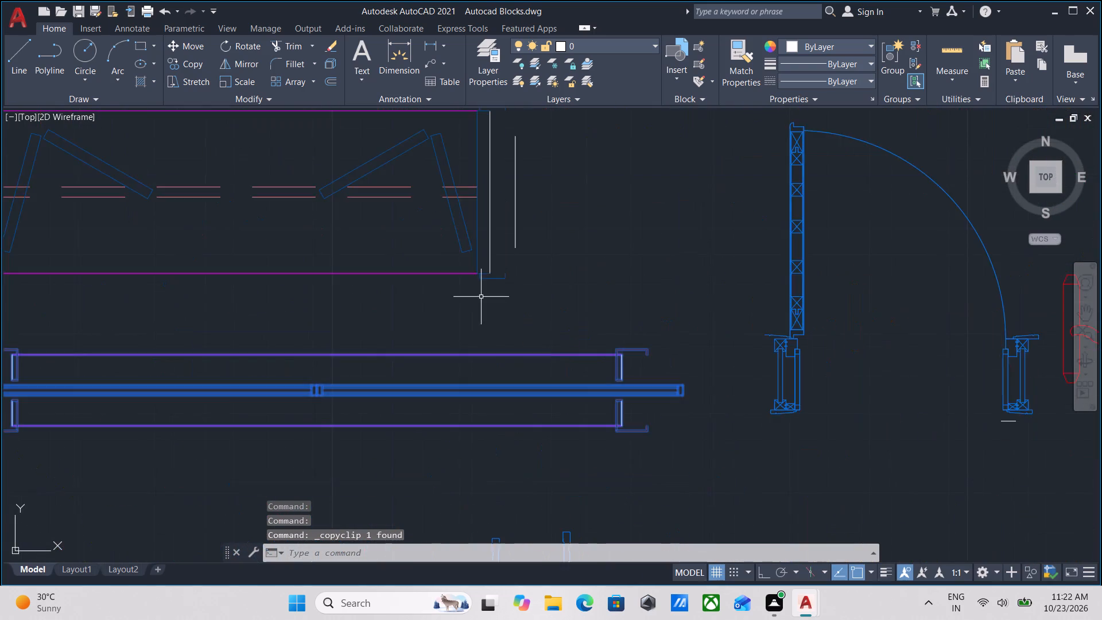
scroll(477, 296, up, 2)
scroll(479, 294, down, 5)
middle_drag(531, 286, 579, 238)
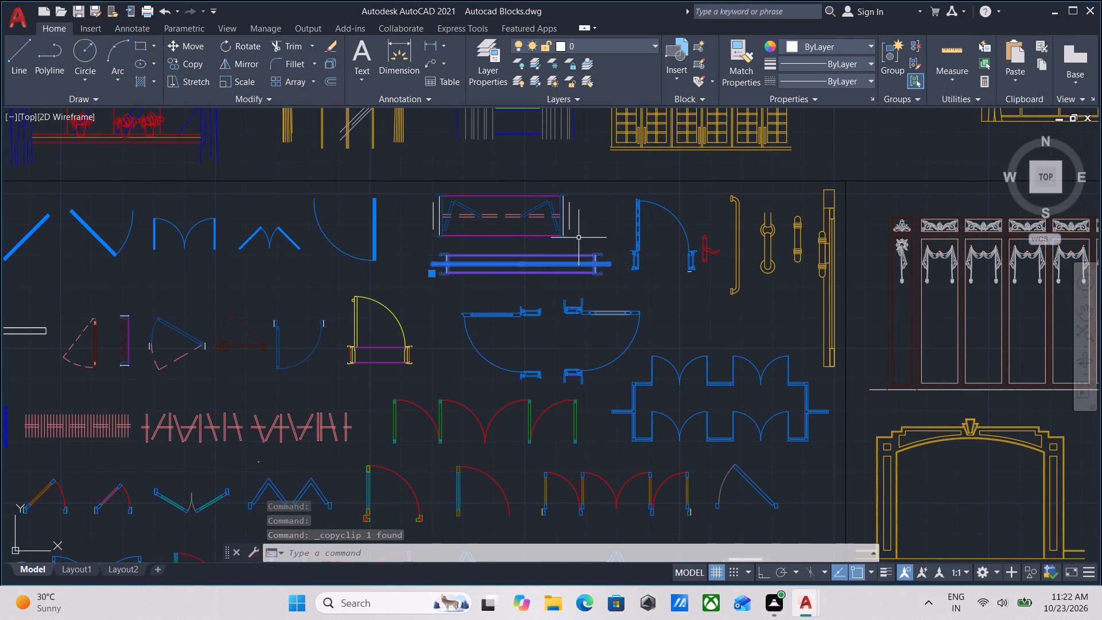
middle_drag(588, 289, 734, 284)
middle_drag(468, 296, 611, 266)
scroll(469, 296, down, 1)
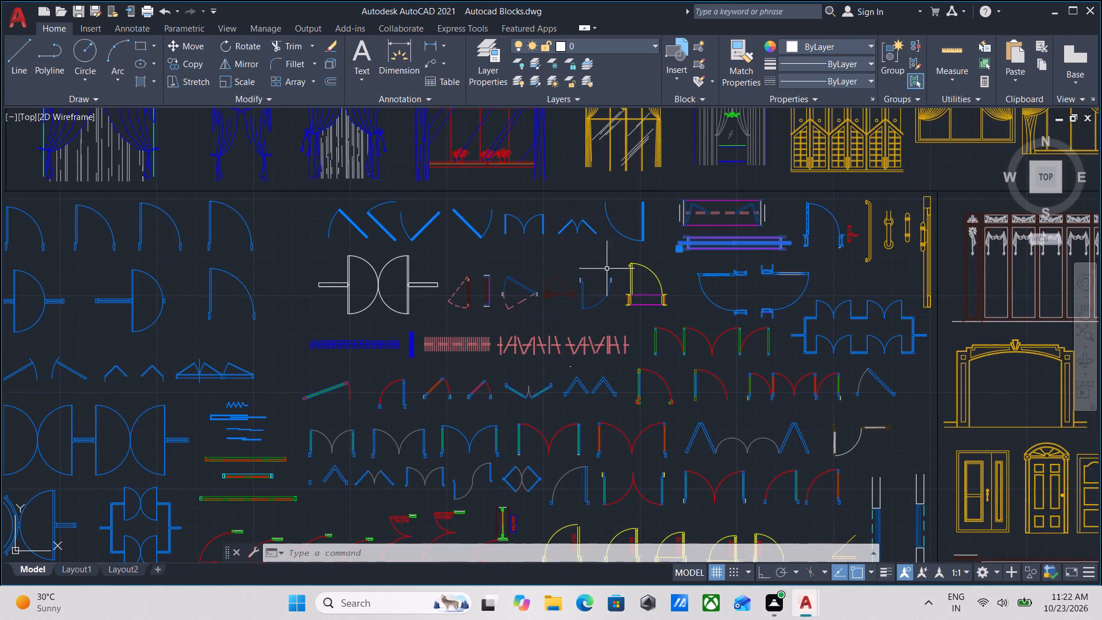
scroll(488, 325, up, 6)
scroll(496, 253, down, 5)
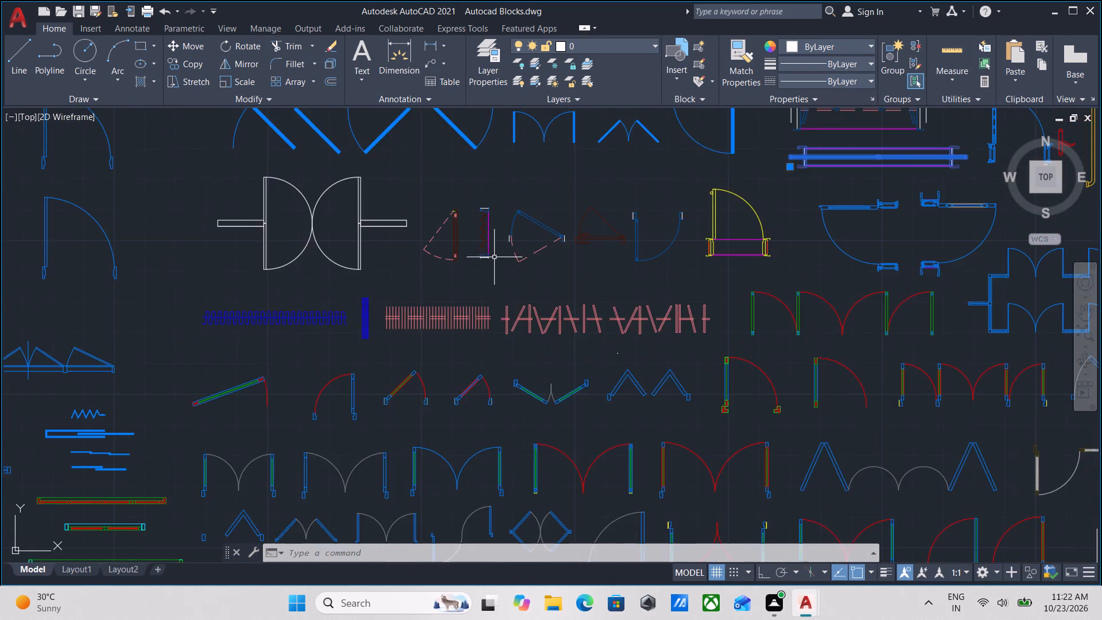
middle_drag(494, 257, 381, 261)
scroll(456, 266, down, 1)
middle_drag(456, 266, 452, 191)
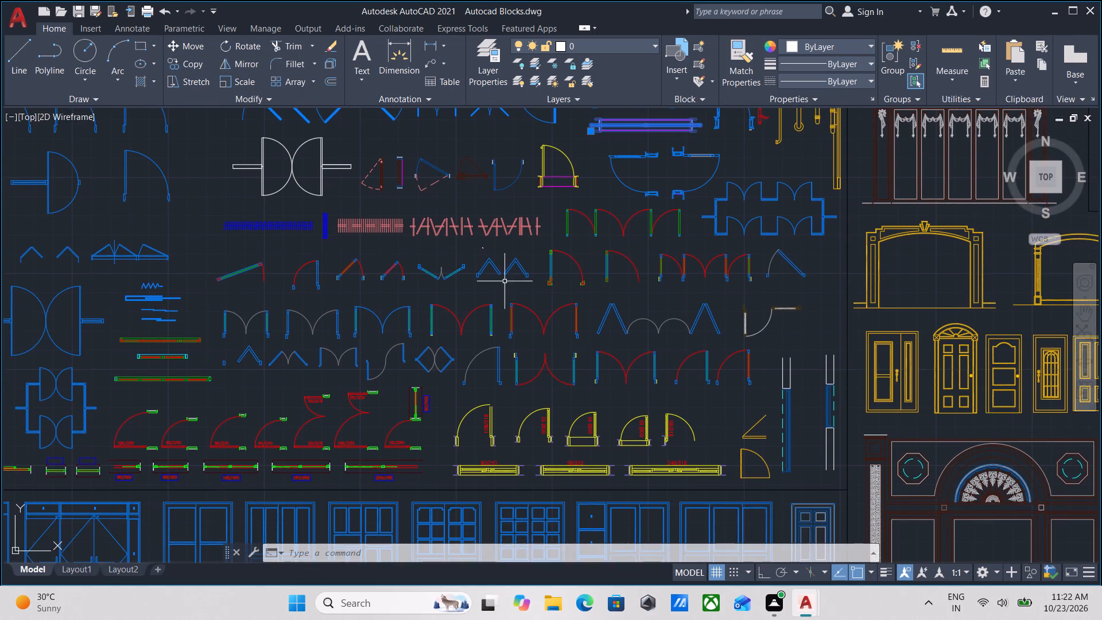
scroll(525, 323, down, 2)
middle_drag(547, 356, 479, 270)
scroll(231, 286, up, 1)
middle_drag(230, 284, 282, 384)
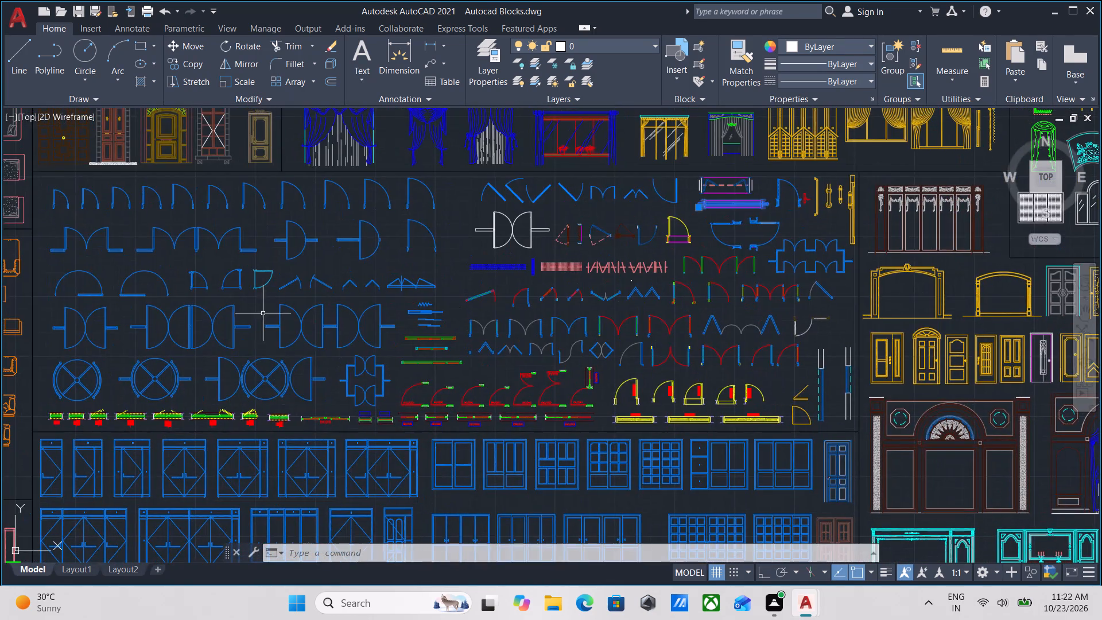
middle_drag(263, 313, 184, 370)
scroll(618, 358, up, 2)
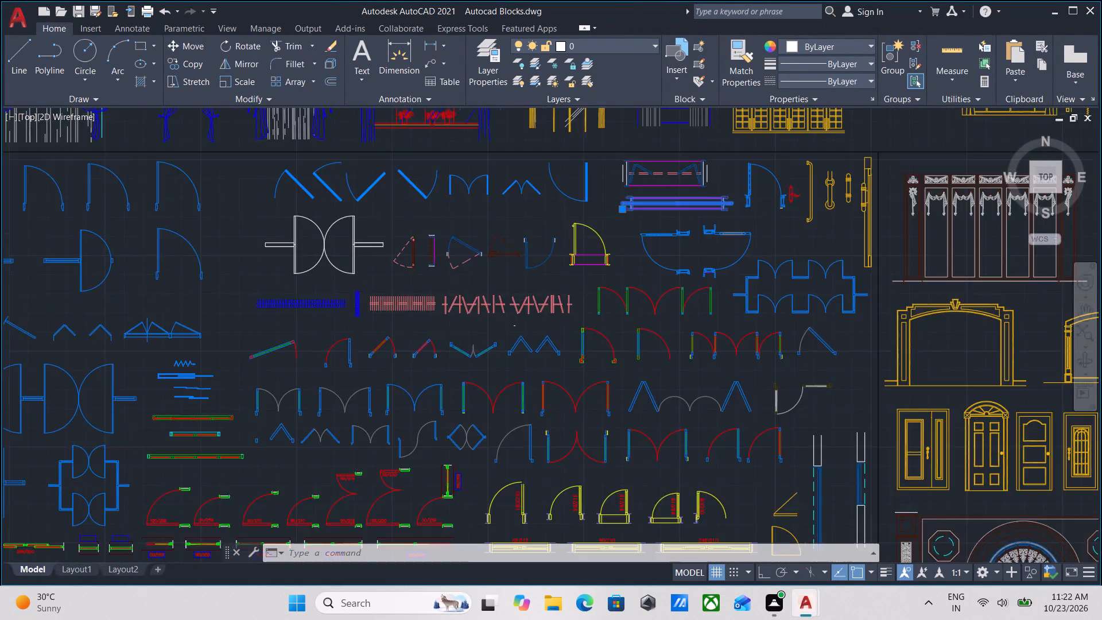
middle_drag(658, 372, 641, 362)
middle_drag(486, 432, 614, 337)
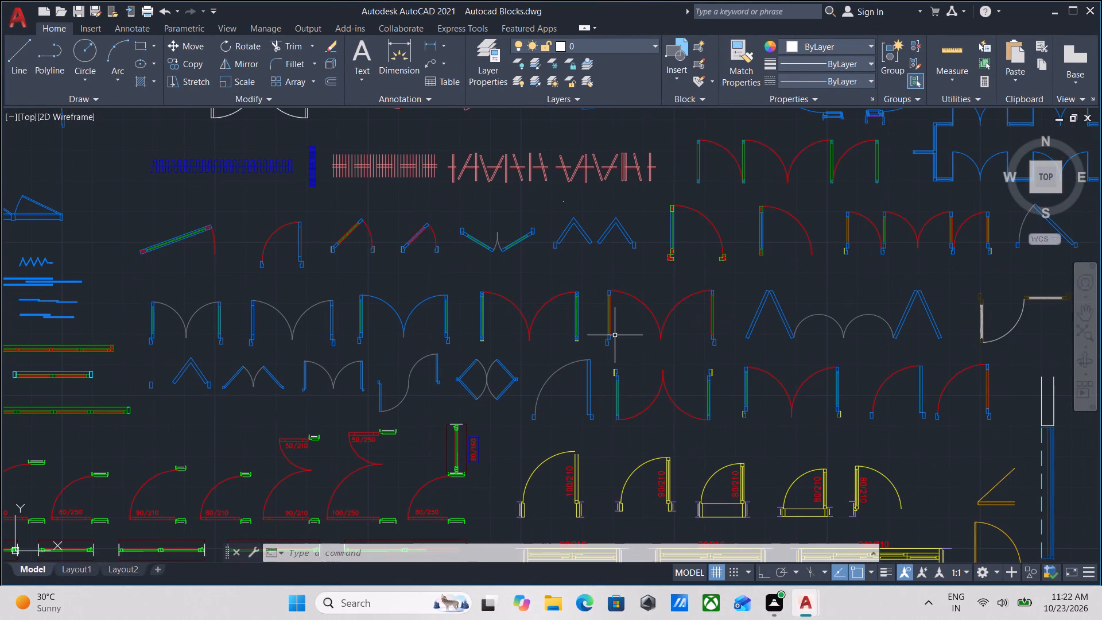
scroll(386, 255, up, 2)
scroll(386, 251, down, 1)
middle_drag(386, 251, 469, 316)
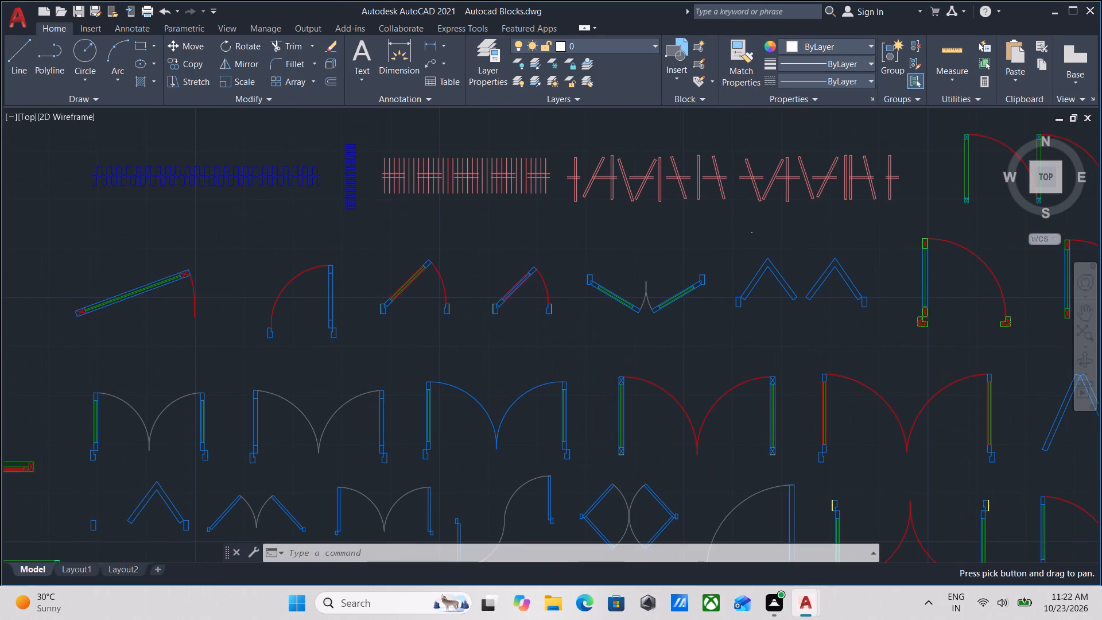
scroll(469, 316, up, 1)
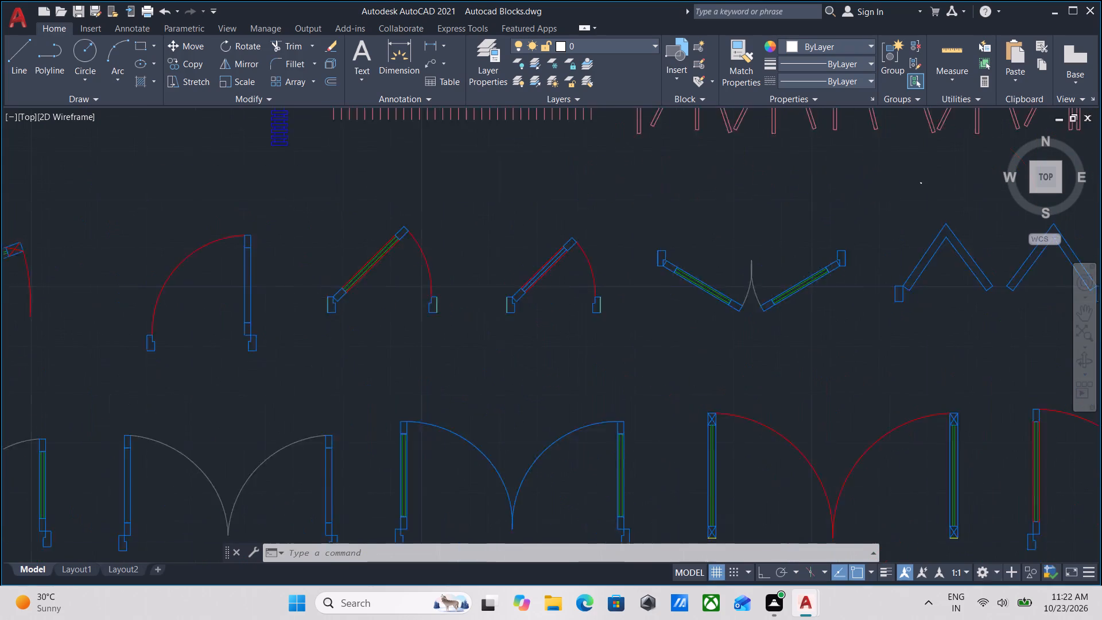
scroll(467, 316, up, 1)
middle_drag(418, 325, 645, 340)
scroll(645, 340, down, 1)
scroll(494, 366, down, 1)
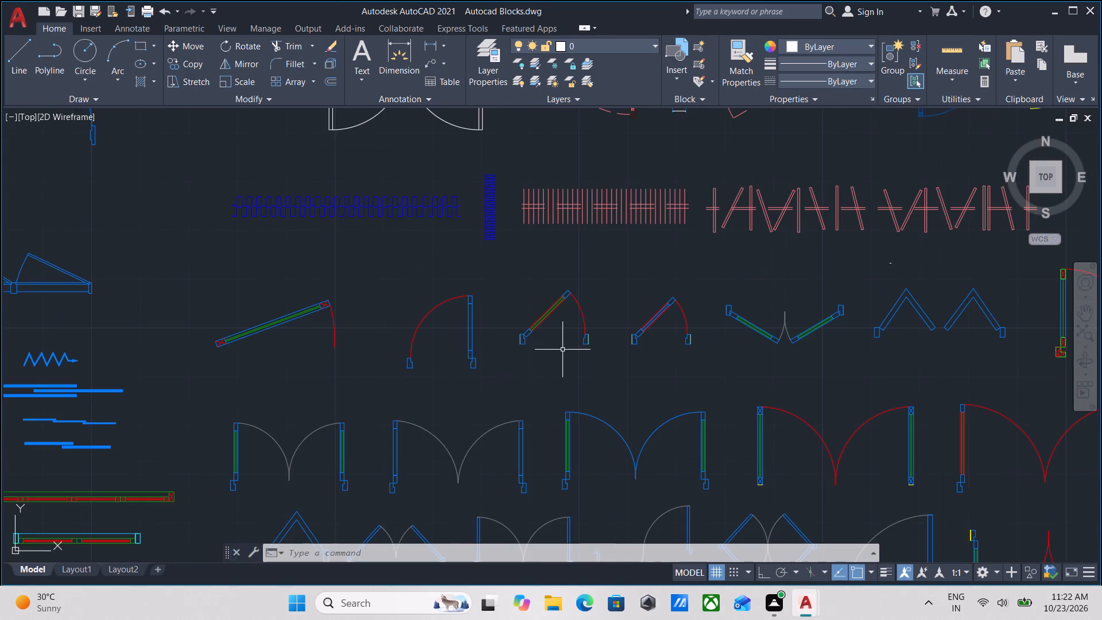
scroll(564, 347, up, 2)
scroll(611, 367, down, 1)
middle_drag(611, 366, 503, 392)
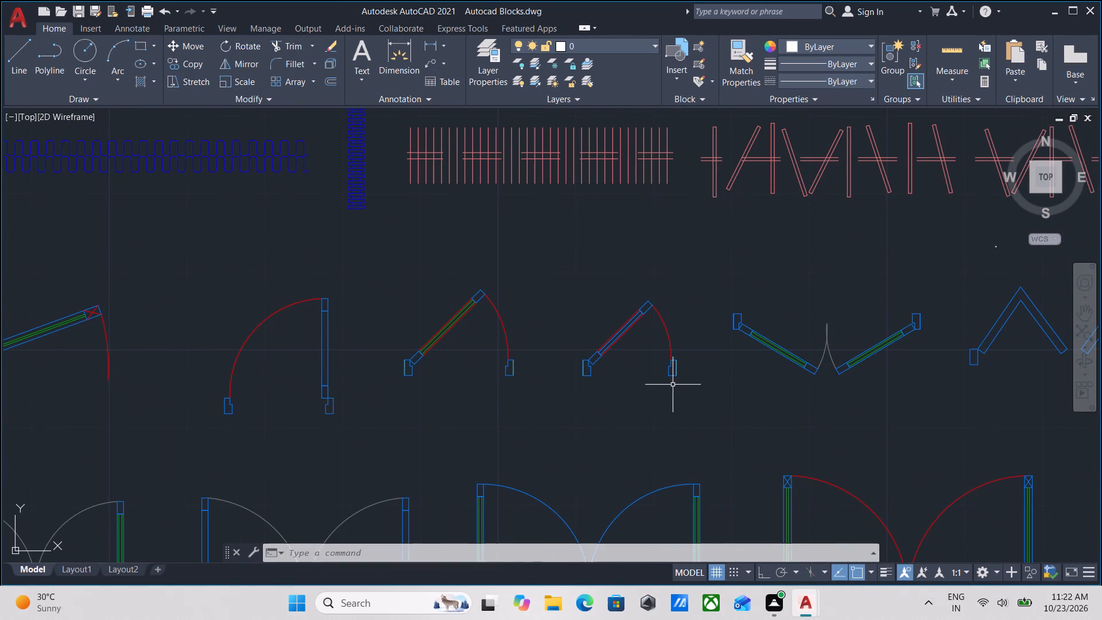
Copy the smaller half-open single-leaf door block, together with the already selected sliding block, to the clipboard.
scroll(673, 385, down, 1)
middle_drag(672, 383, 523, 416)
scroll(536, 427, up, 2)
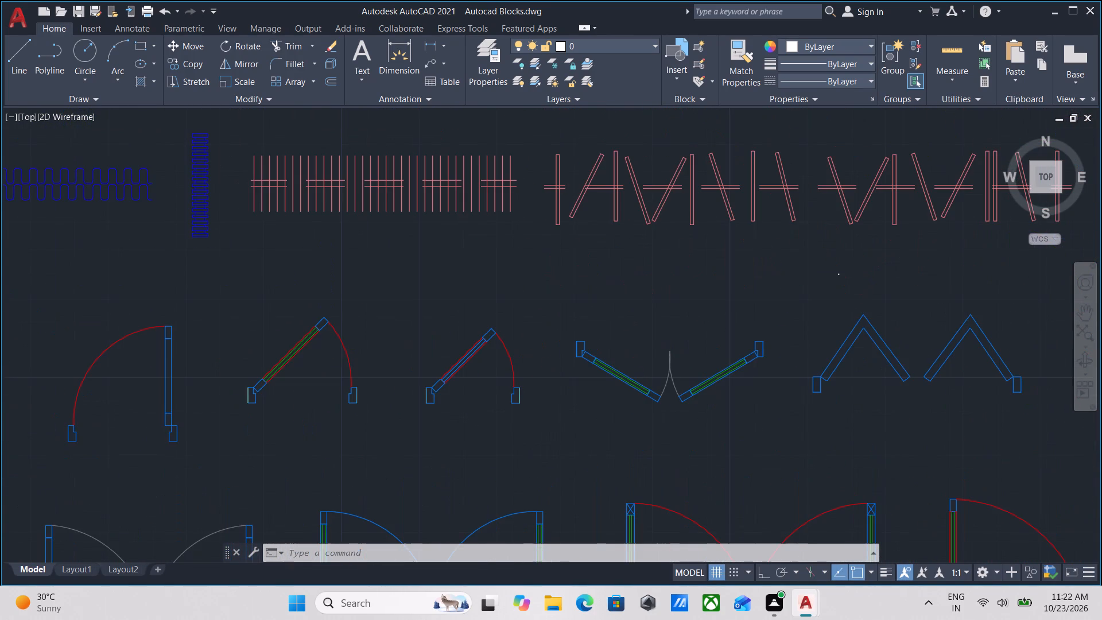
click(536, 427)
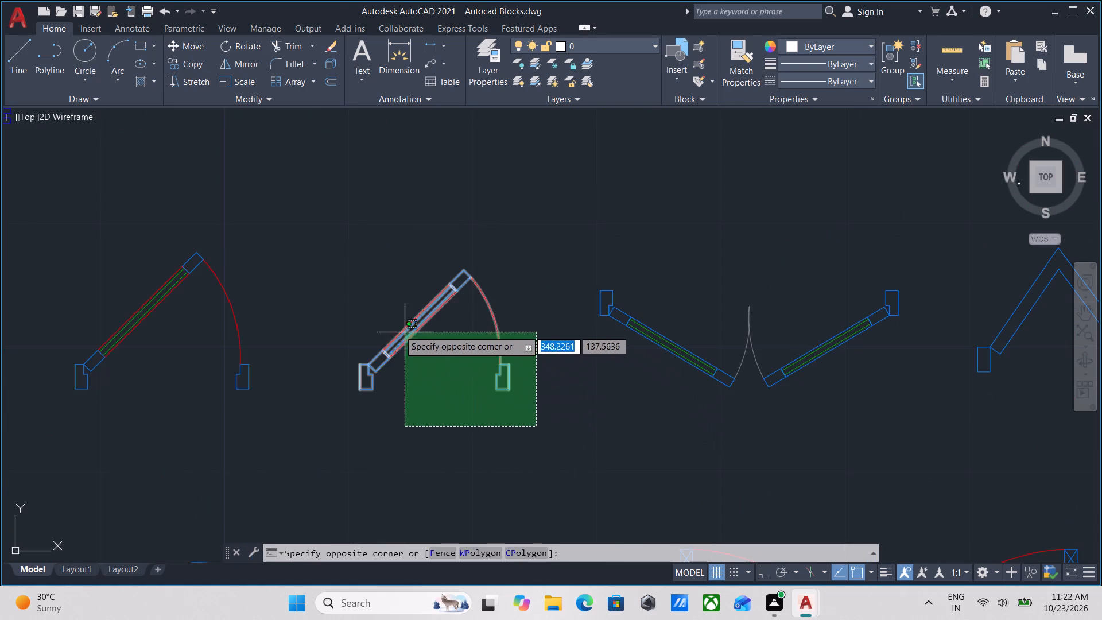
click(368, 320)
scroll(412, 341, down, 1)
middle_drag(412, 341, 463, 367)
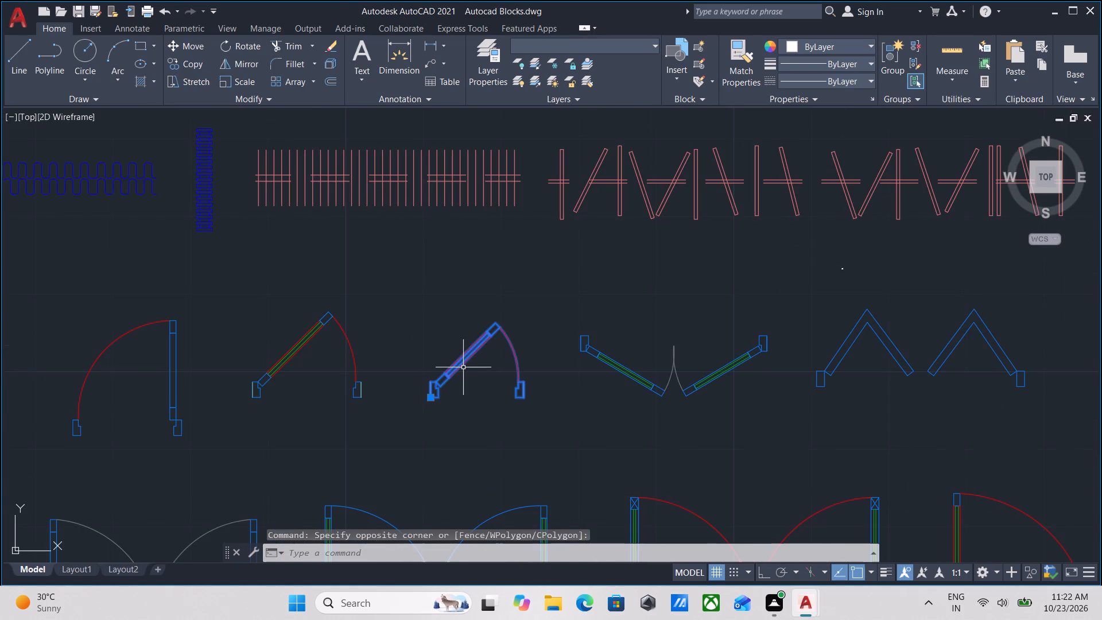
key(ctrl+c)
Examine the door blocks surrounding the selected sliding and single-leaf doors in the library.
scroll(643, 381, down, 3)
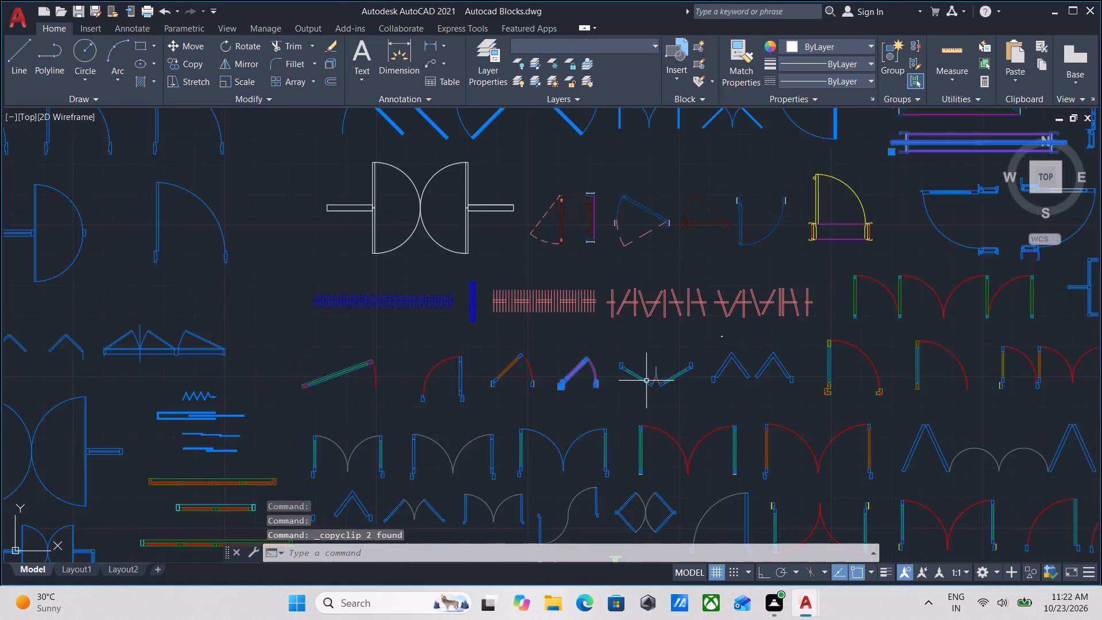
middle_drag(649, 377, 564, 449)
middle_drag(649, 308, 644, 269)
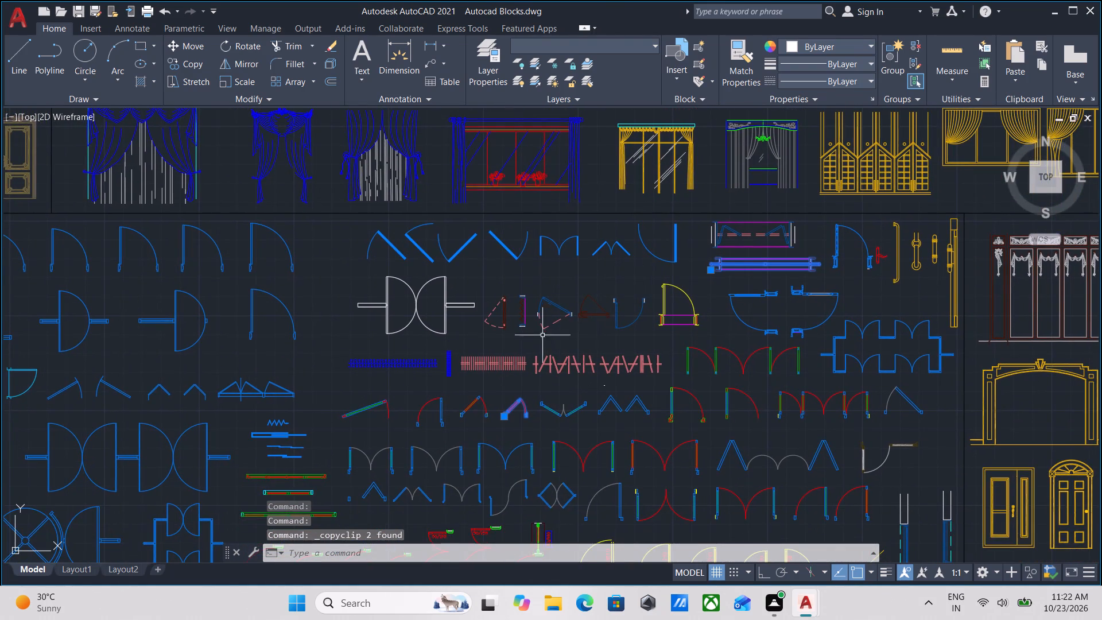
scroll(541, 330, up, 1)
scroll(554, 317, down, 1)
scroll(659, 339, down, 1)
middle_drag(659, 339, 495, 332)
scroll(565, 293, up, 4)
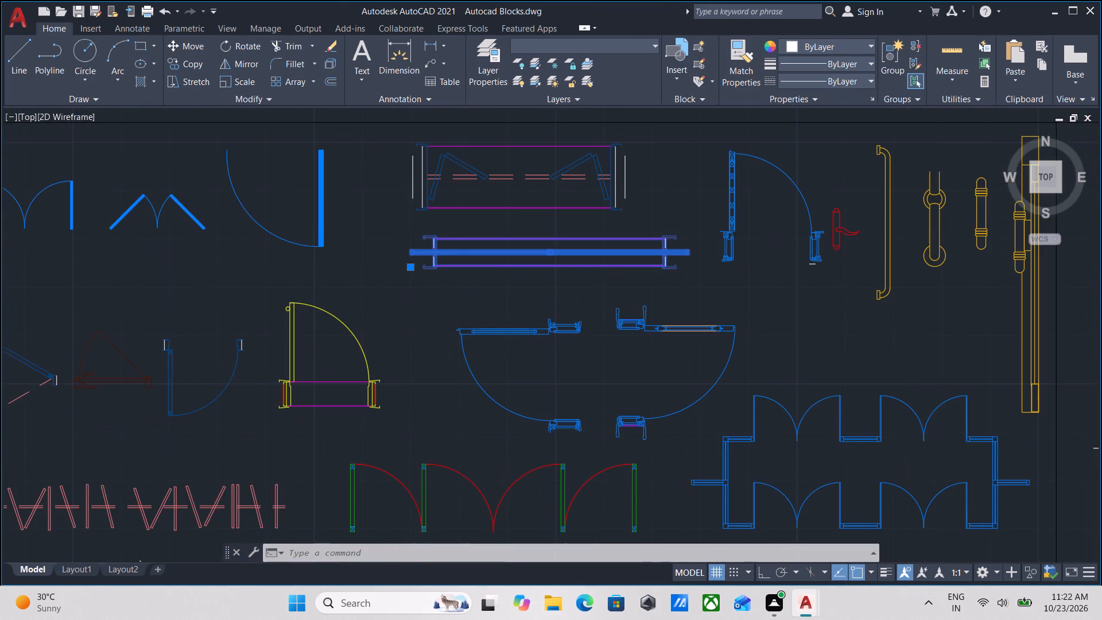
middle_drag(583, 285, 614, 259)
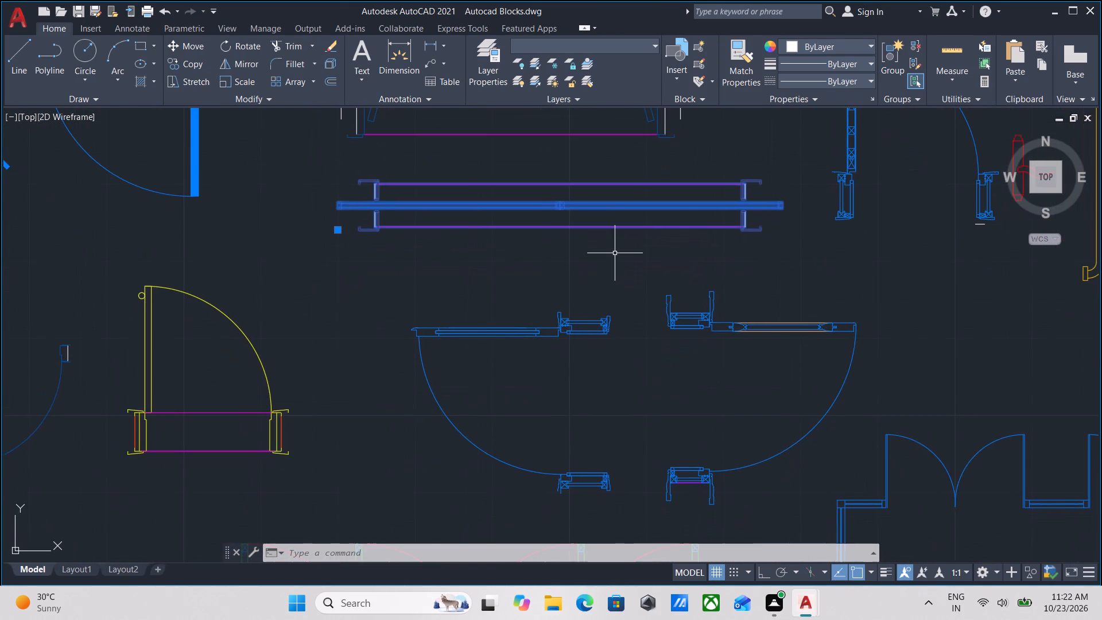
scroll(615, 252, down, 2)
middle_drag(614, 317, 634, 256)
scroll(554, 351, down, 1)
middle_drag(557, 342, 565, 325)
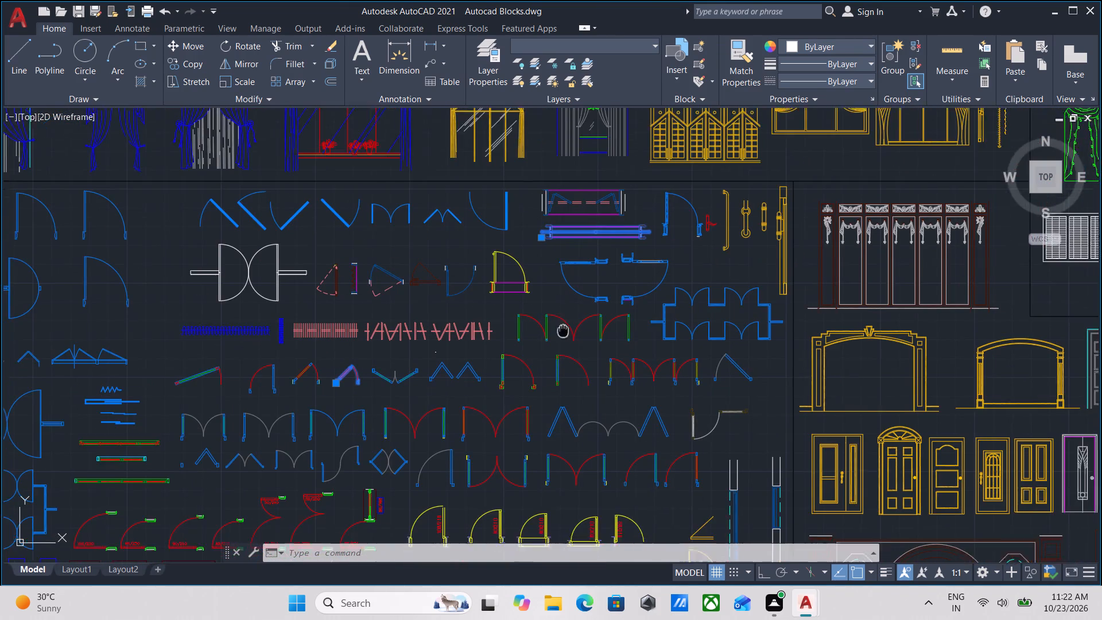
middle_drag(565, 325, 583, 287)
middle_drag(584, 287, 556, 354)
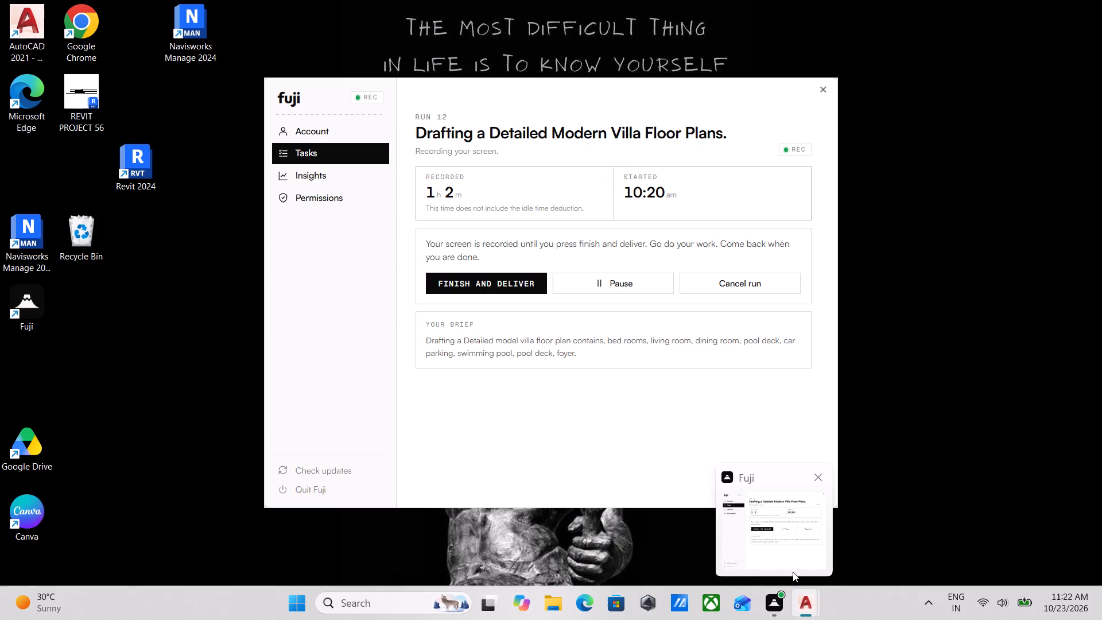
Switch to Drawing1 and paste the copied sliding and single-leaf door blocks into the empty area east of the floor plan.
click(762, 534)
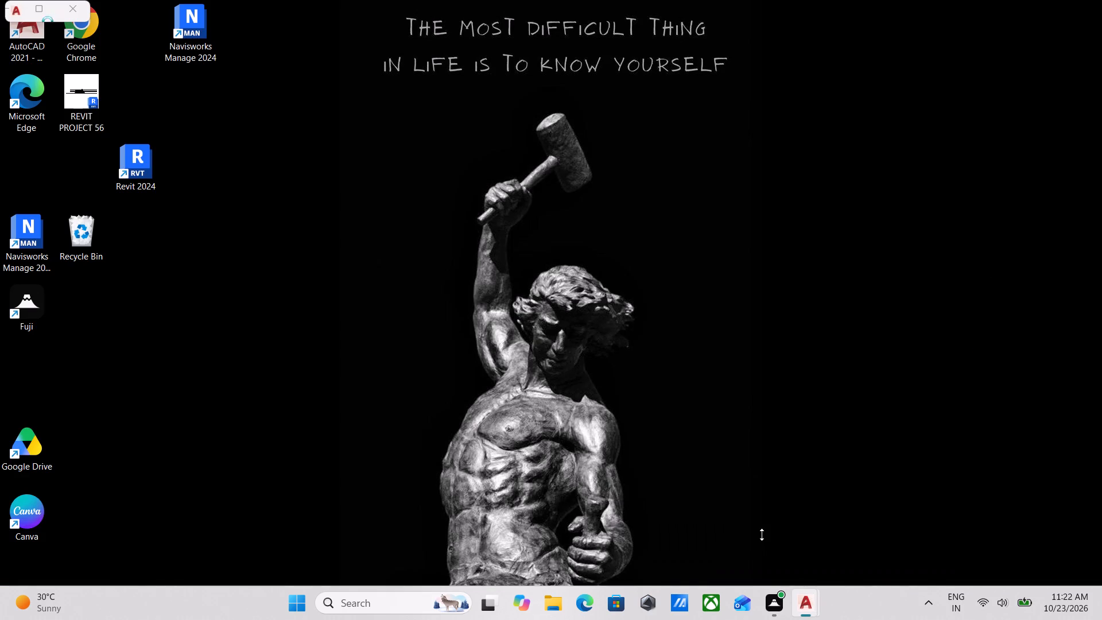
scroll(395, 288, up, 2)
middle_drag(570, 317, 549, 375)
scroll(594, 363, up, 2)
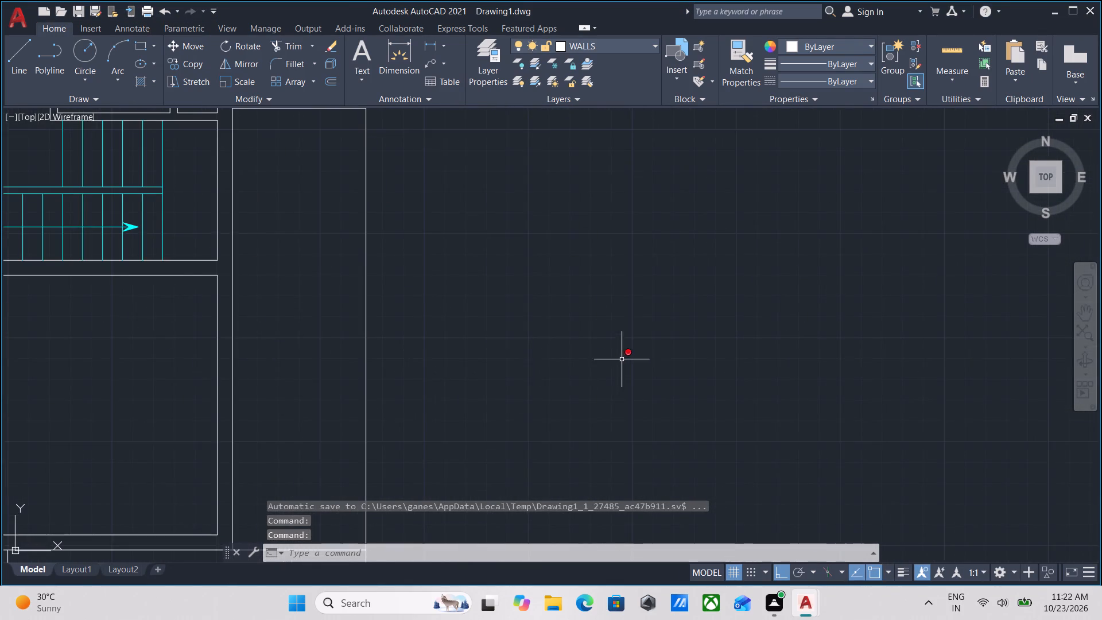
middle_drag(623, 359, 601, 379)
key(ctrl+v)
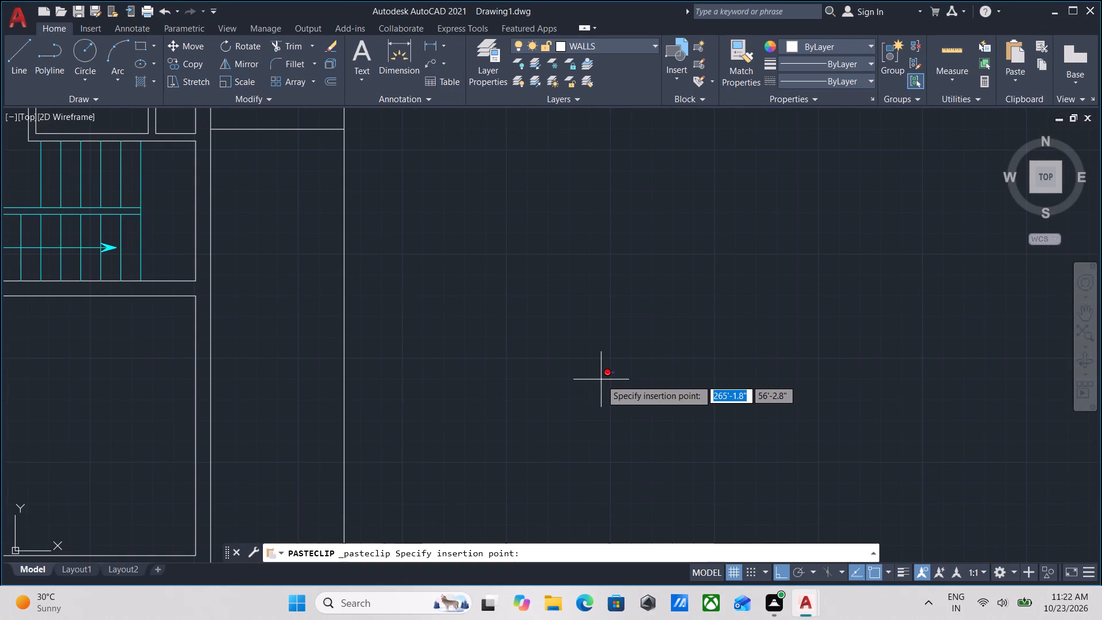
click(430, 299)
Explode the pasted two-panel sliding block into separate lines.
scroll(430, 299, up, 3)
scroll(491, 287, up, 3)
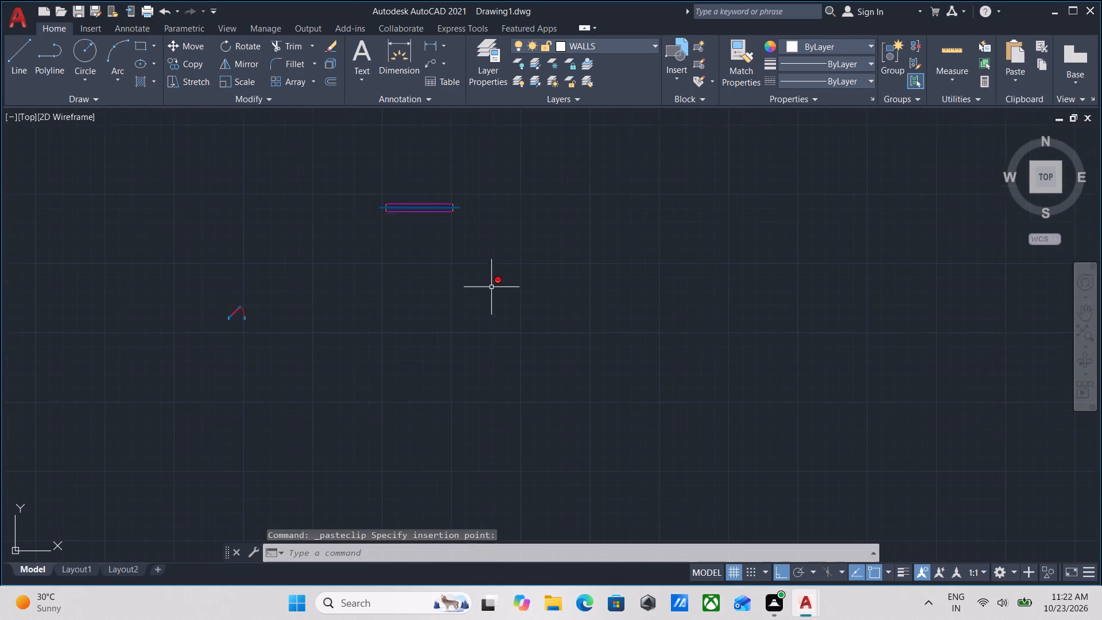
middle_drag(331, 226, 332, 293)
scroll(496, 292, up, 3)
middle_drag(303, 248, 366, 341)
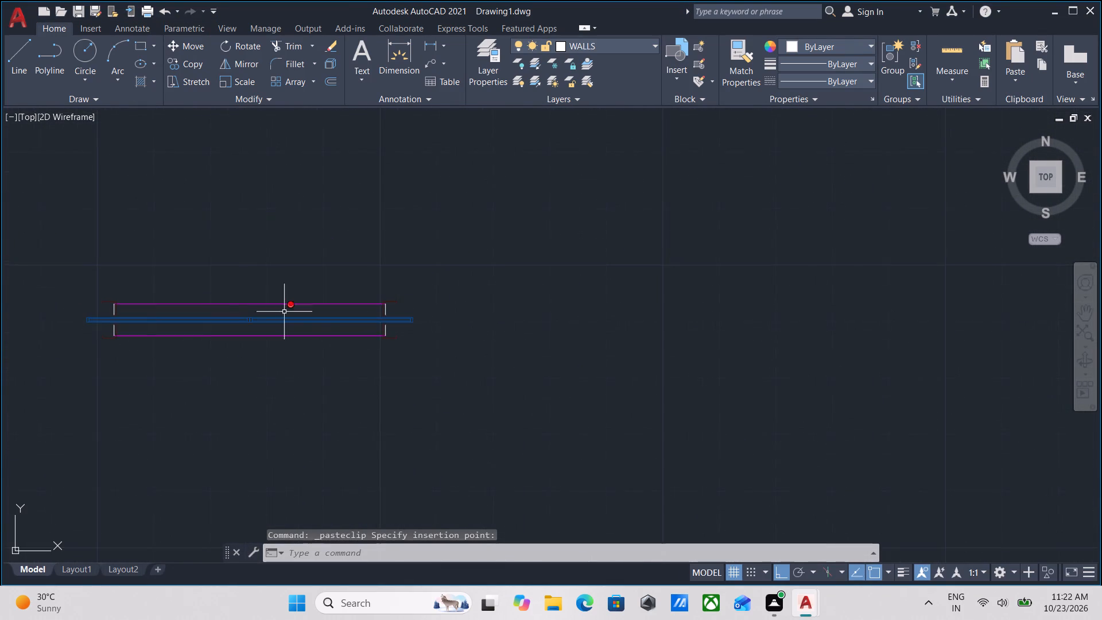
scroll(259, 300, up, 2)
key(Escape)
scroll(377, 345, down, 1)
middle_drag(379, 344, 518, 338)
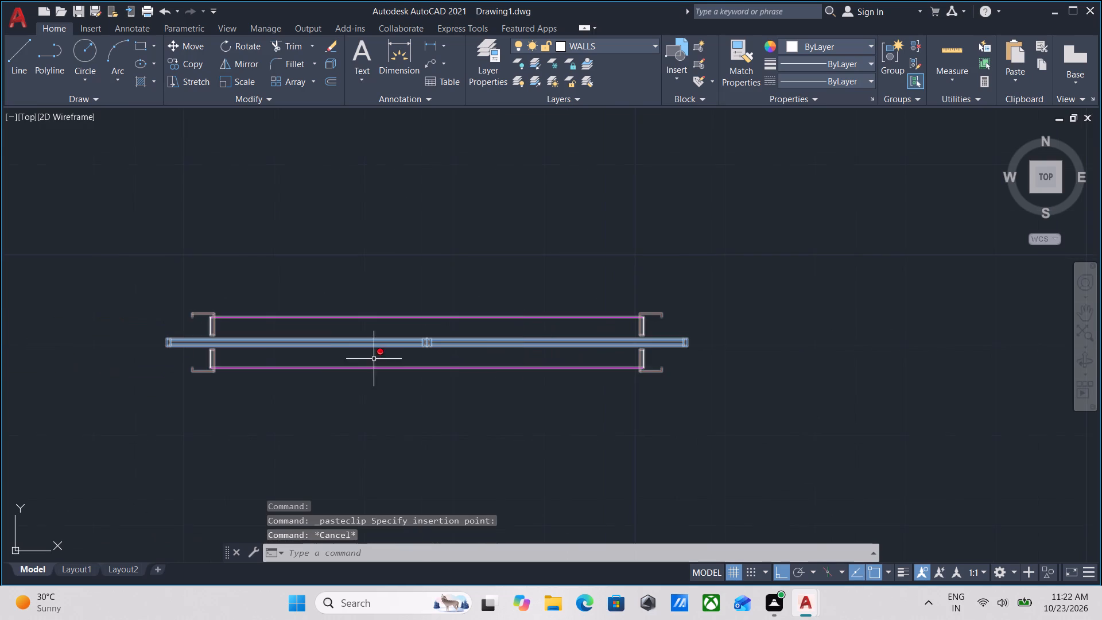
scroll(328, 358, up, 1)
scroll(228, 347, up, 1)
middle_drag(228, 347, 400, 365)
click(347, 418)
click(278, 358)
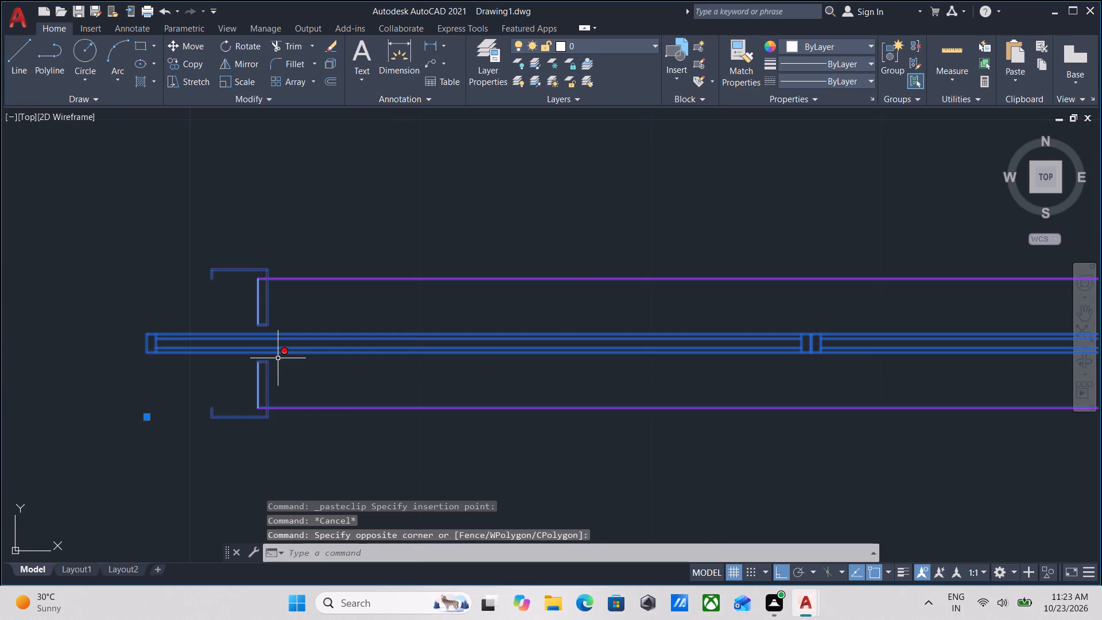
key(Escape)
scroll(333, 419, down, 1)
drag(378, 440, 367, 412)
click(336, 365)
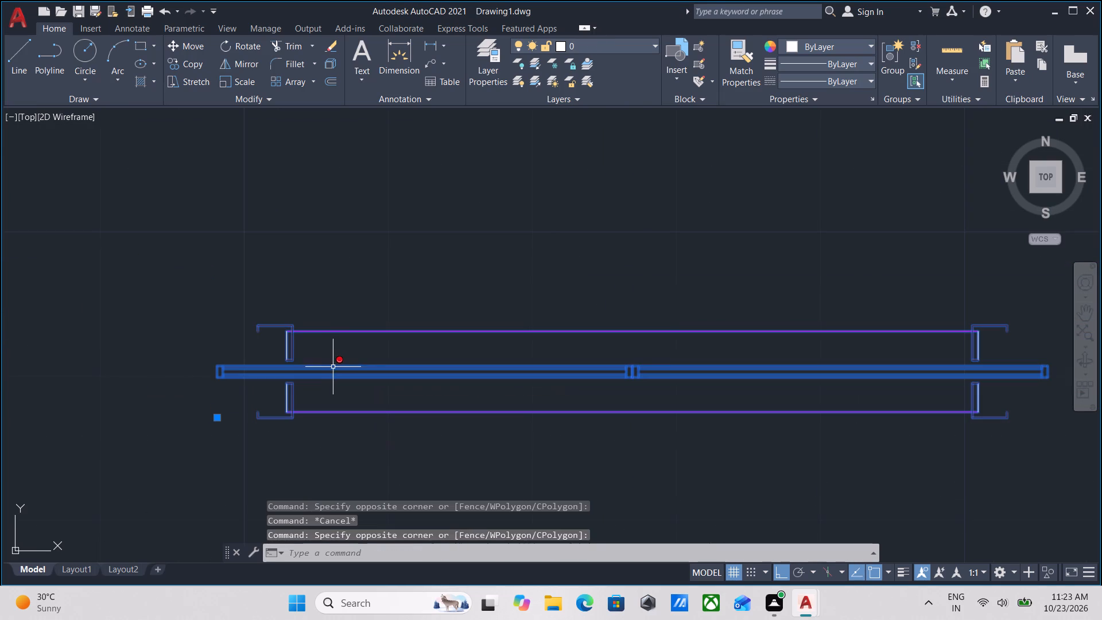
key(x)
key(Return)
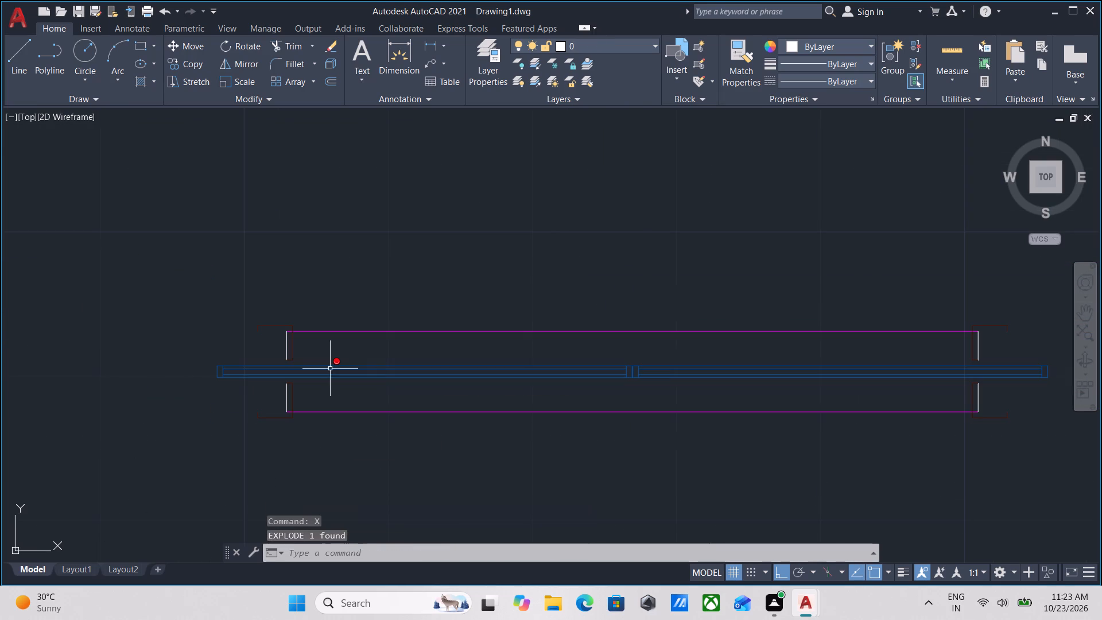
click(381, 425)
key(Escape)
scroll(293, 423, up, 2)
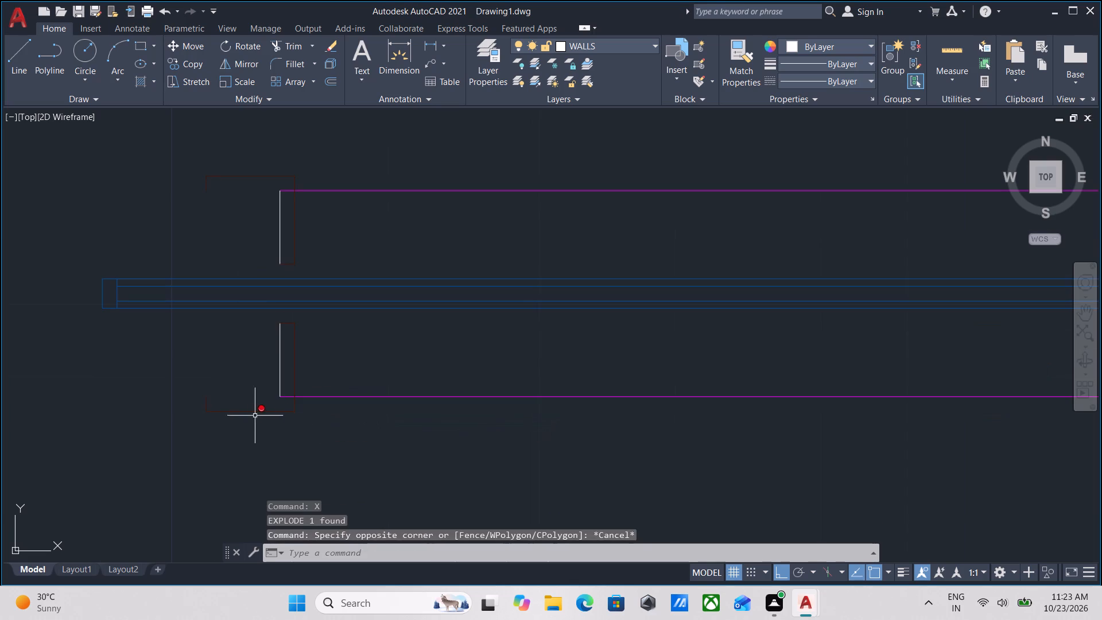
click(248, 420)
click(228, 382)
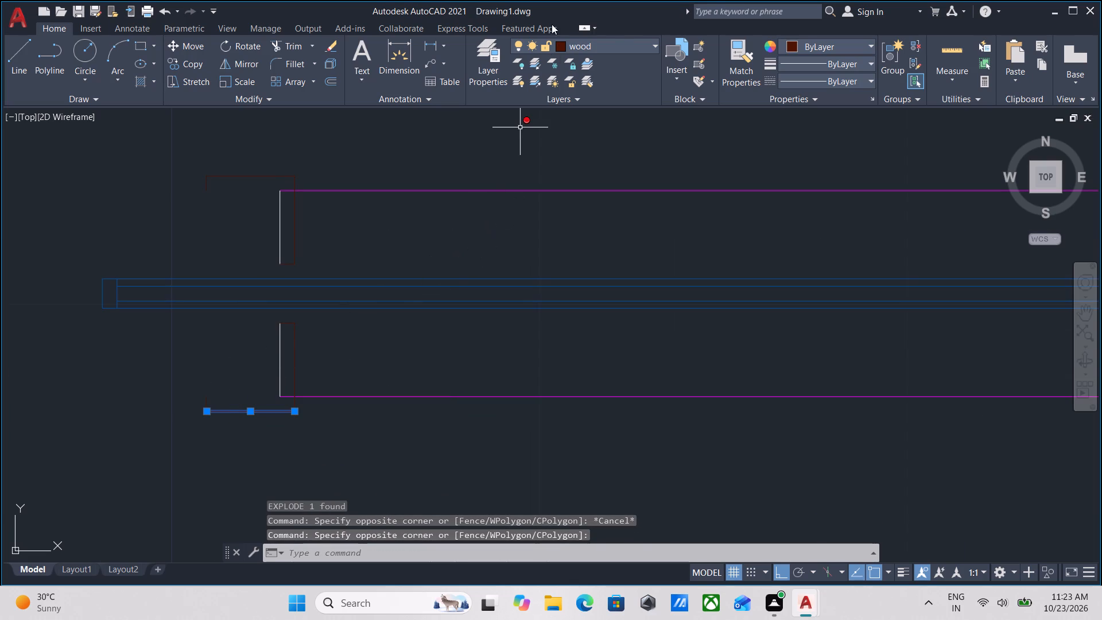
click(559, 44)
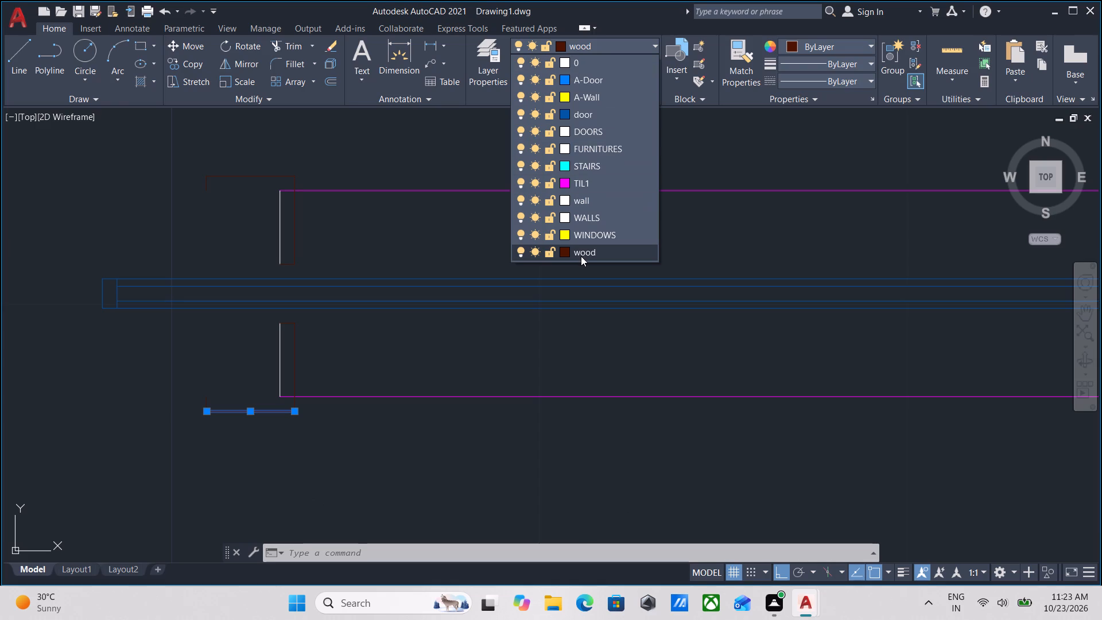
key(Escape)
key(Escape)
Recolour the dark brown wood-layer frame lines at the sliding door's west end to Red.
scroll(279, 397, up, 2)
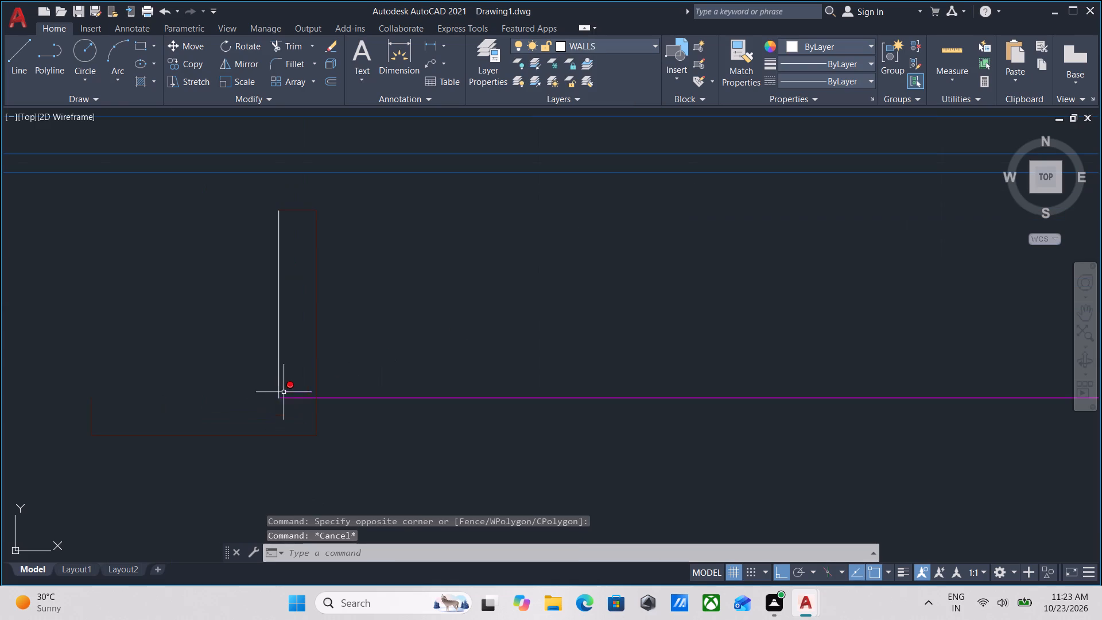
click(340, 339)
click(308, 330)
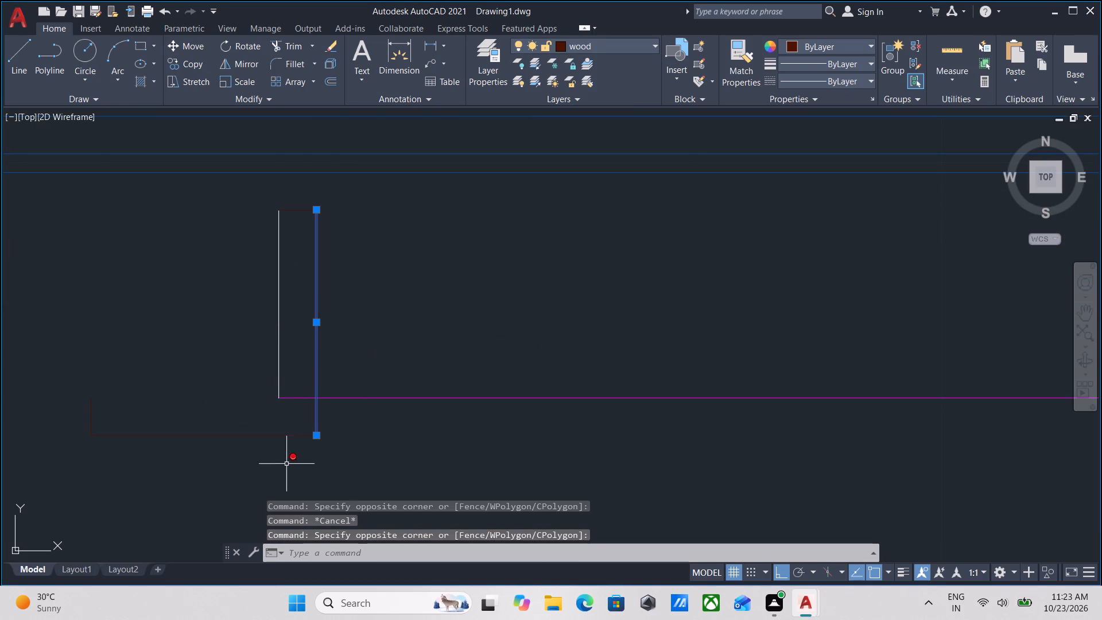
click(270, 460)
click(216, 396)
middle_drag(218, 370, 212, 497)
middle_drag(220, 328, 223, 376)
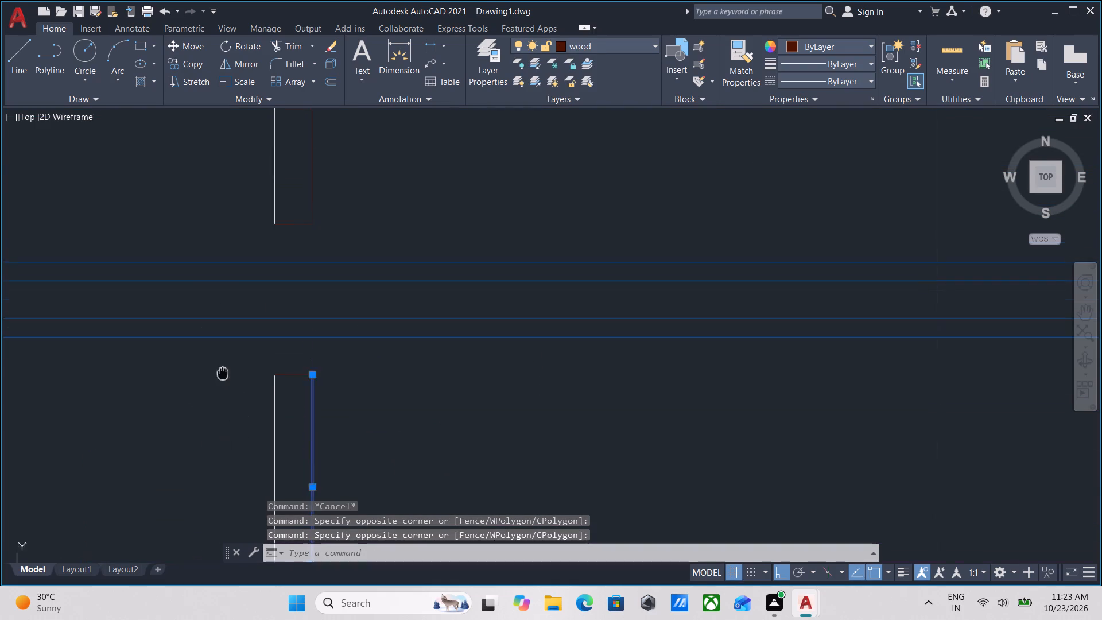
middle_drag(223, 376, 223, 378)
drag(350, 196, 343, 190)
click(293, 161)
click(293, 249)
click(280, 228)
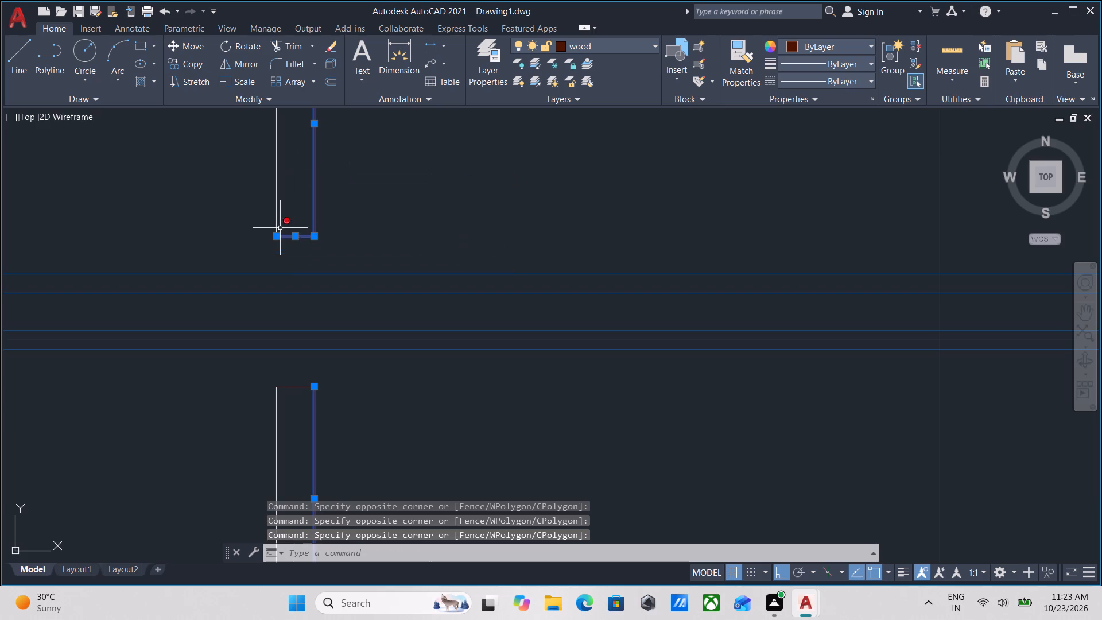
scroll(286, 221, down, 2)
middle_drag(283, 243, 281, 365)
click(243, 268)
click(219, 228)
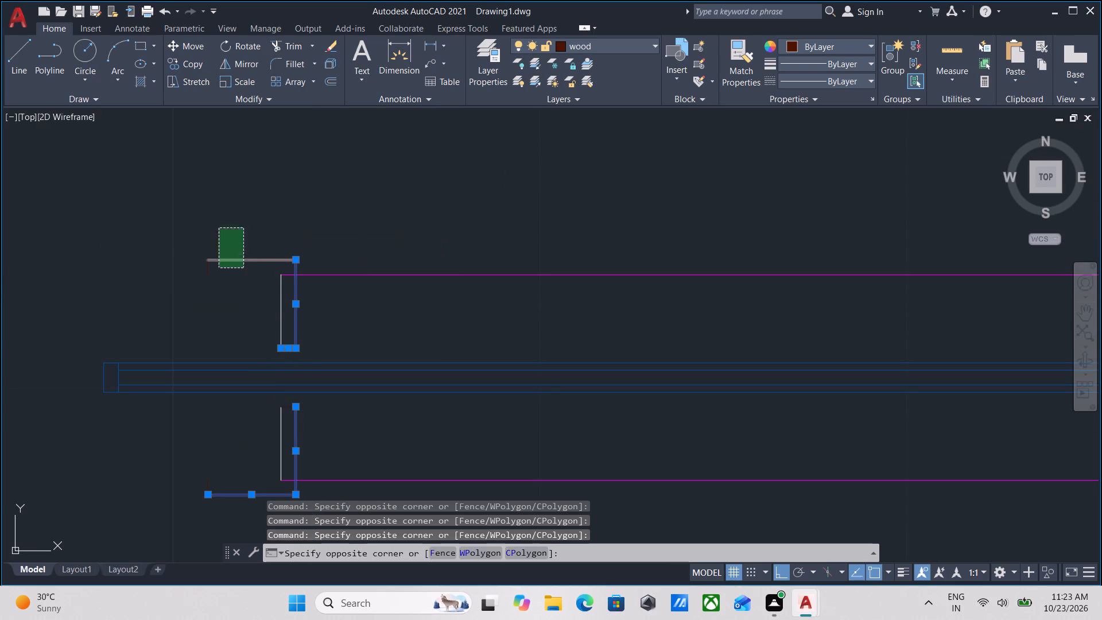
click(218, 277)
click(177, 268)
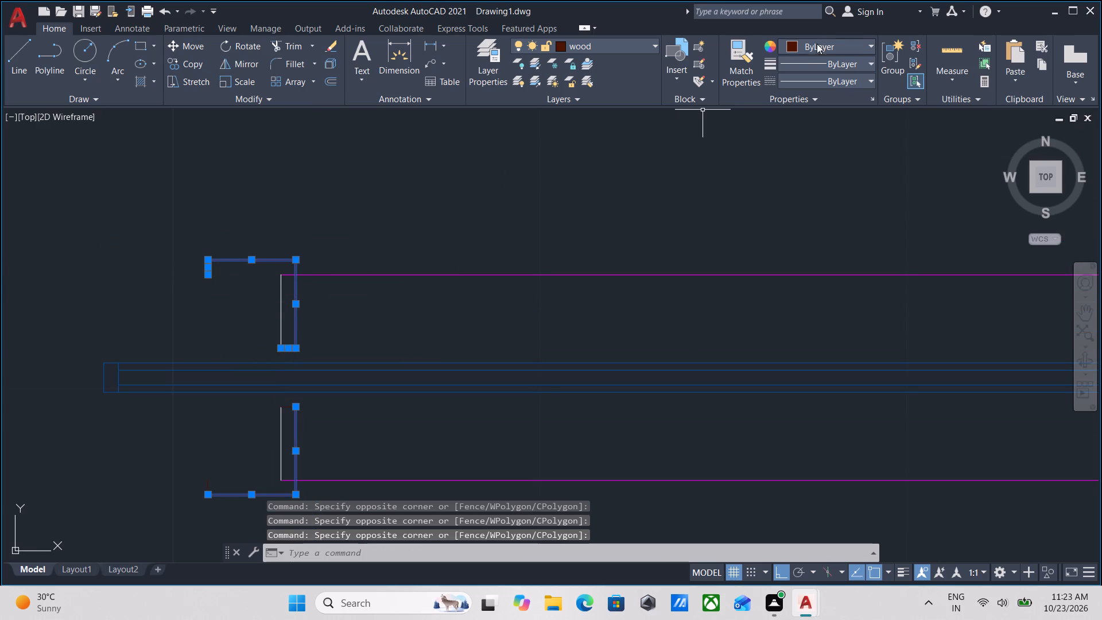
click(793, 44)
click(782, 195)
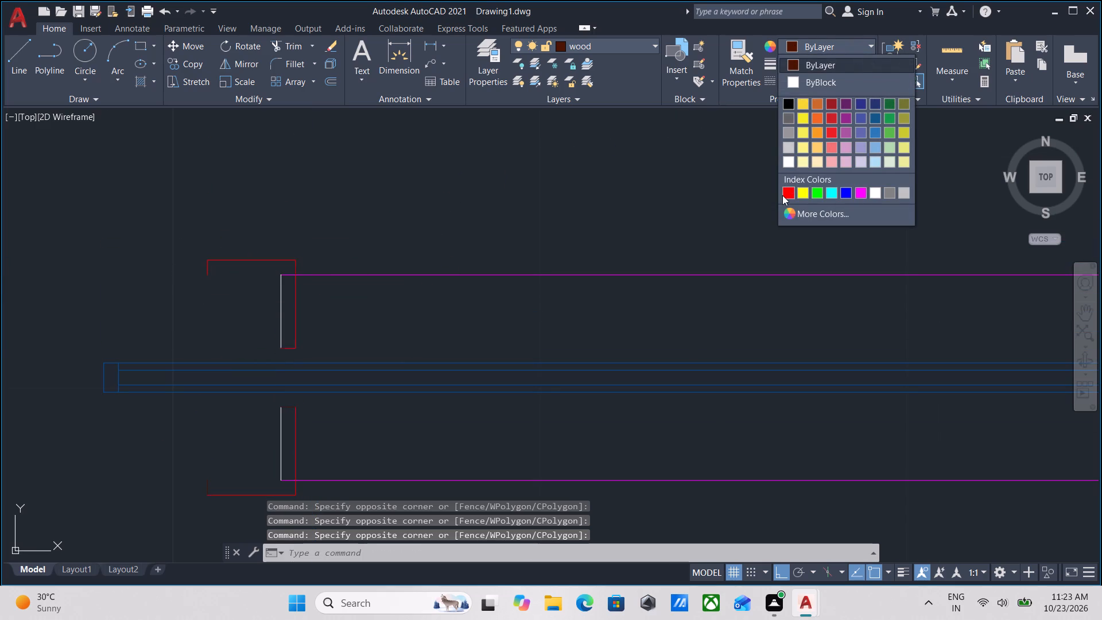
scroll(617, 204, down, 2)
middle_drag(529, 192, 274, 171)
key(Escape)
Recolour the dark brown wood-layer frame lines at the sliding door's east end to Red.
middle_drag(543, 220, 265, 249)
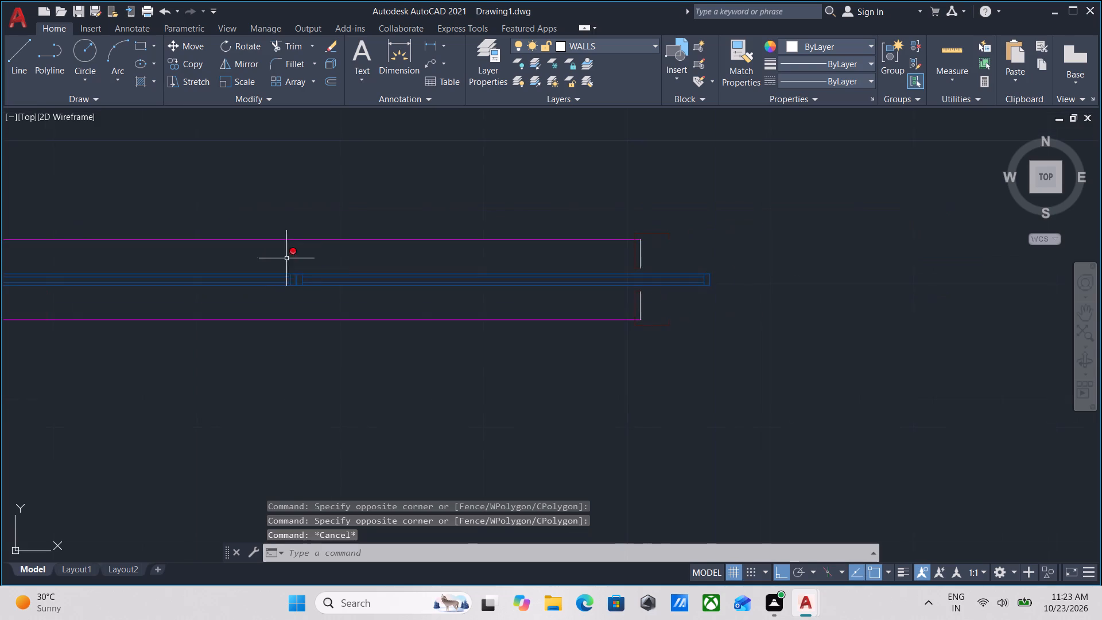
scroll(720, 323, up, 2)
scroll(573, 294, up, 1)
drag(596, 381, 589, 370)
click(553, 306)
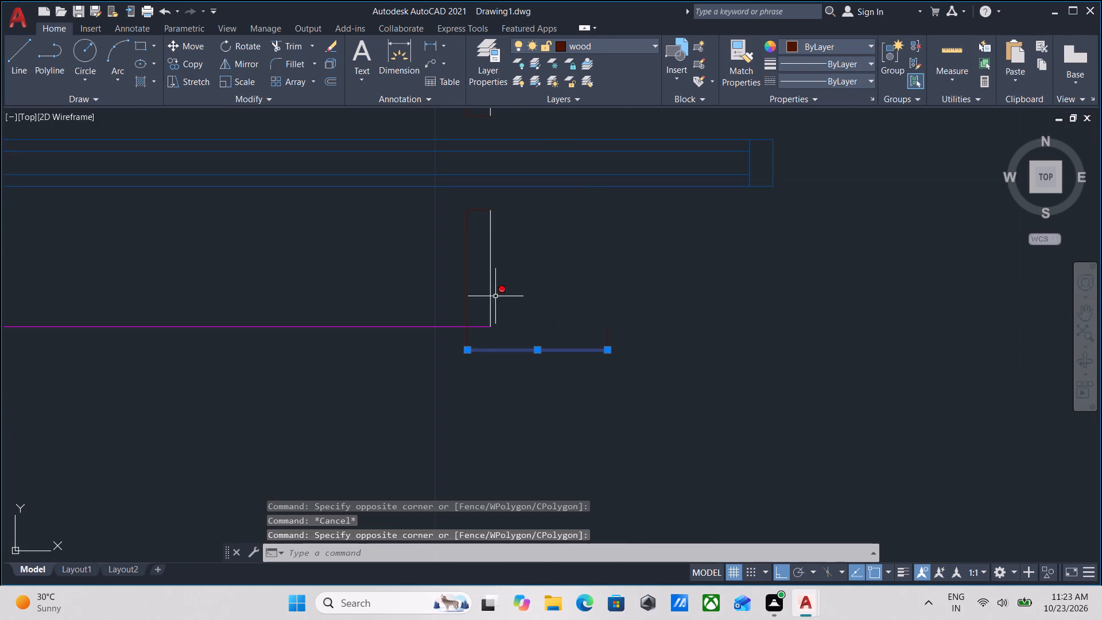
scroll(470, 273, up, 2)
click(476, 272)
click(370, 214)
scroll(370, 214, down, 3)
middle_drag(370, 214, 447, 422)
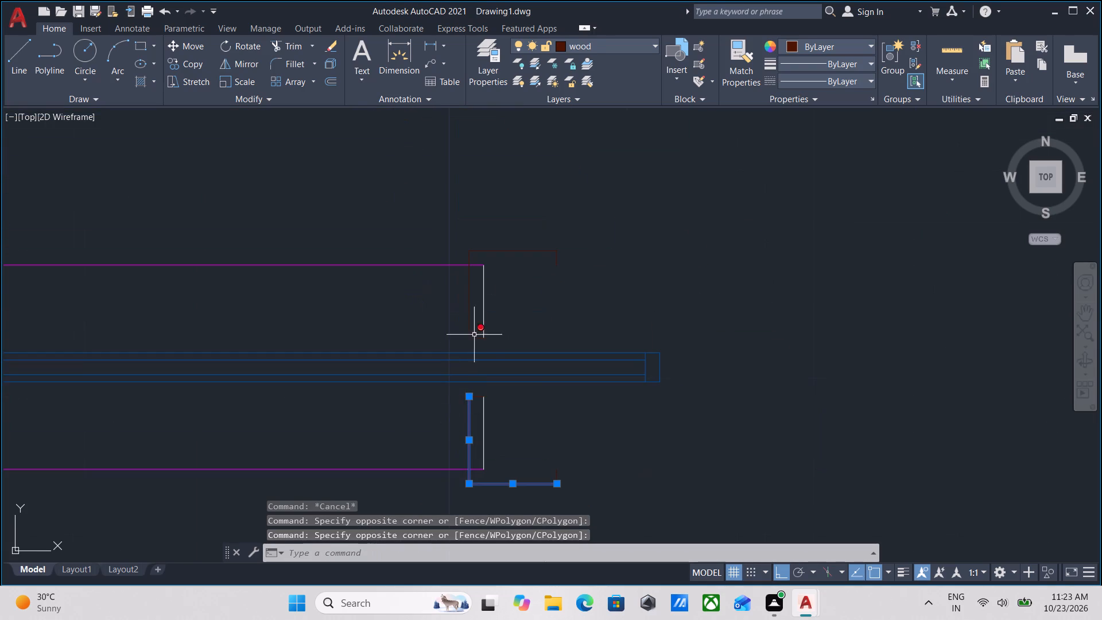
drag(526, 274, 526, 263)
click(500, 208)
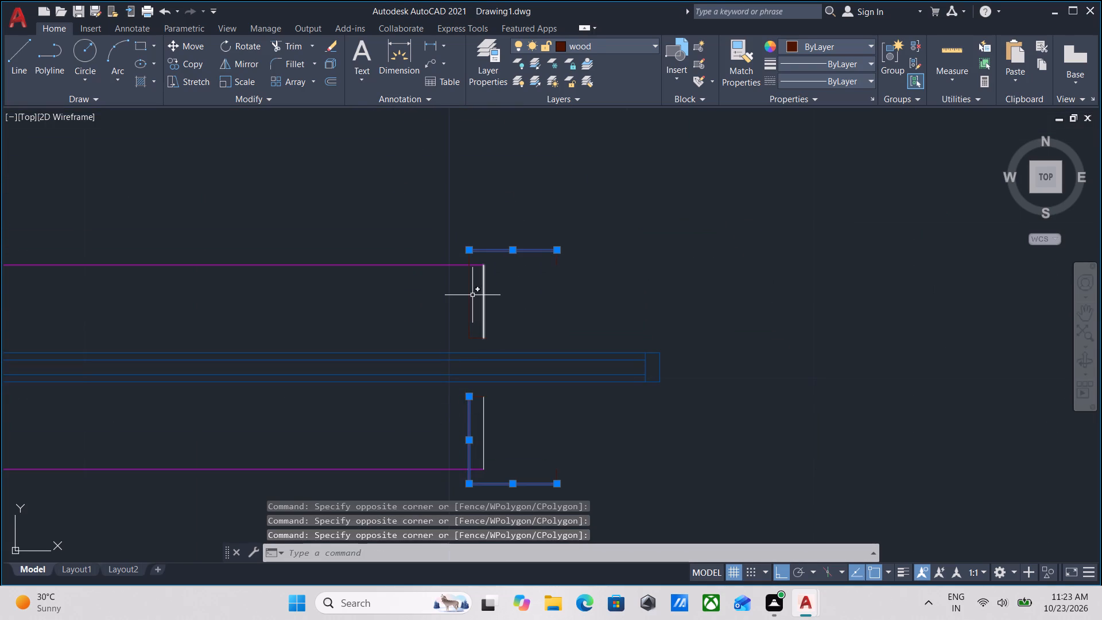
click(472, 295)
click(449, 293)
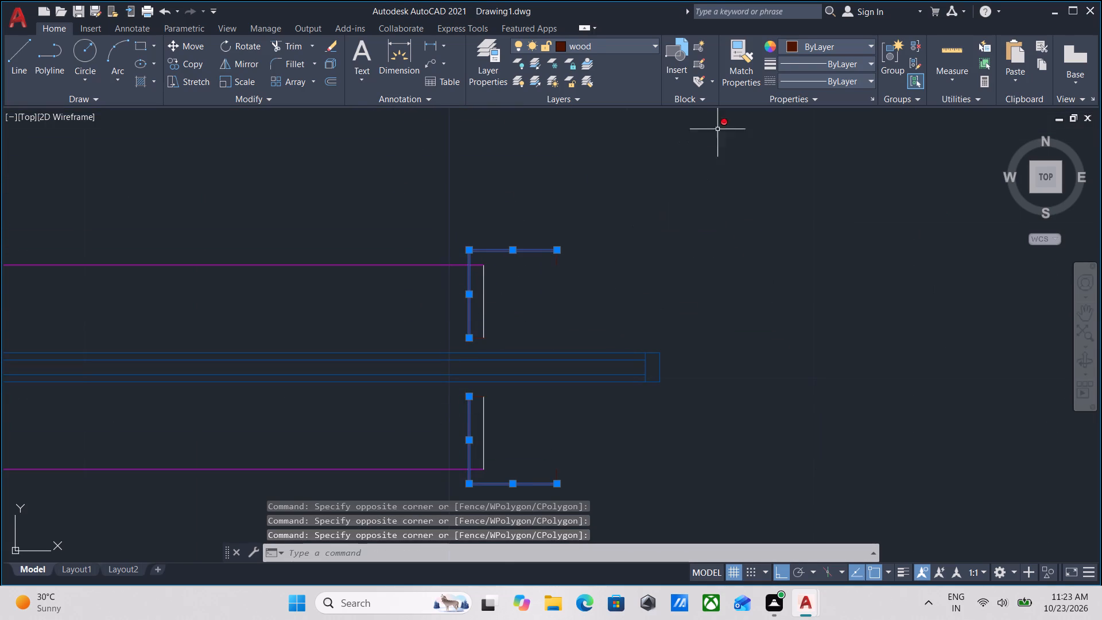
click(789, 41)
click(788, 192)
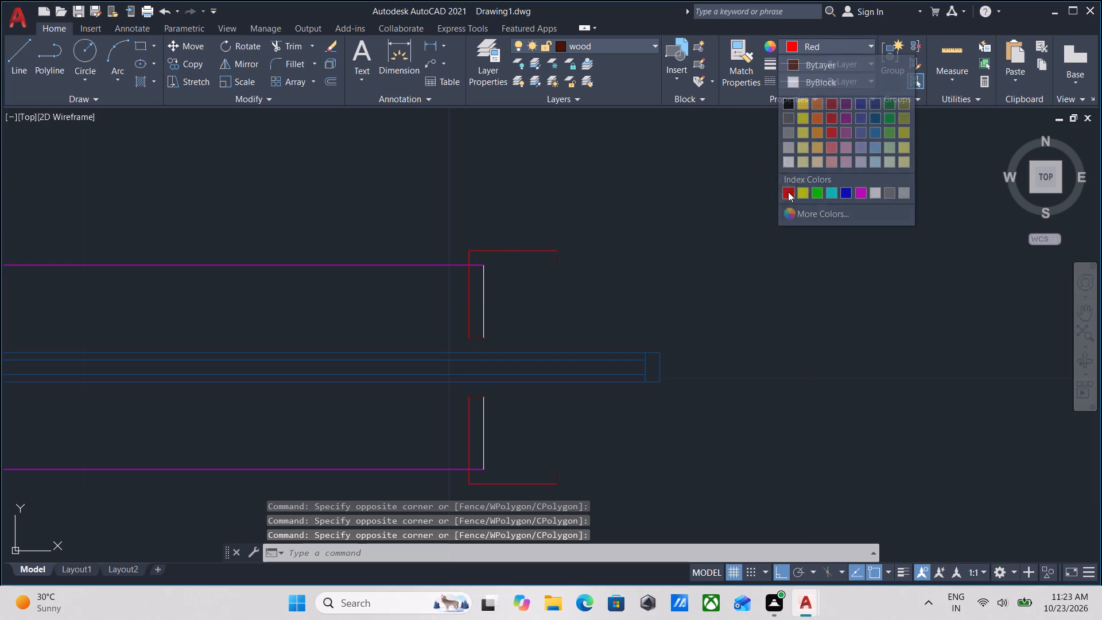
scroll(599, 169, down, 2)
middle_drag(600, 170, 684, 148)
scroll(482, 226, down, 1)
middle_drag(482, 226, 578, 276)
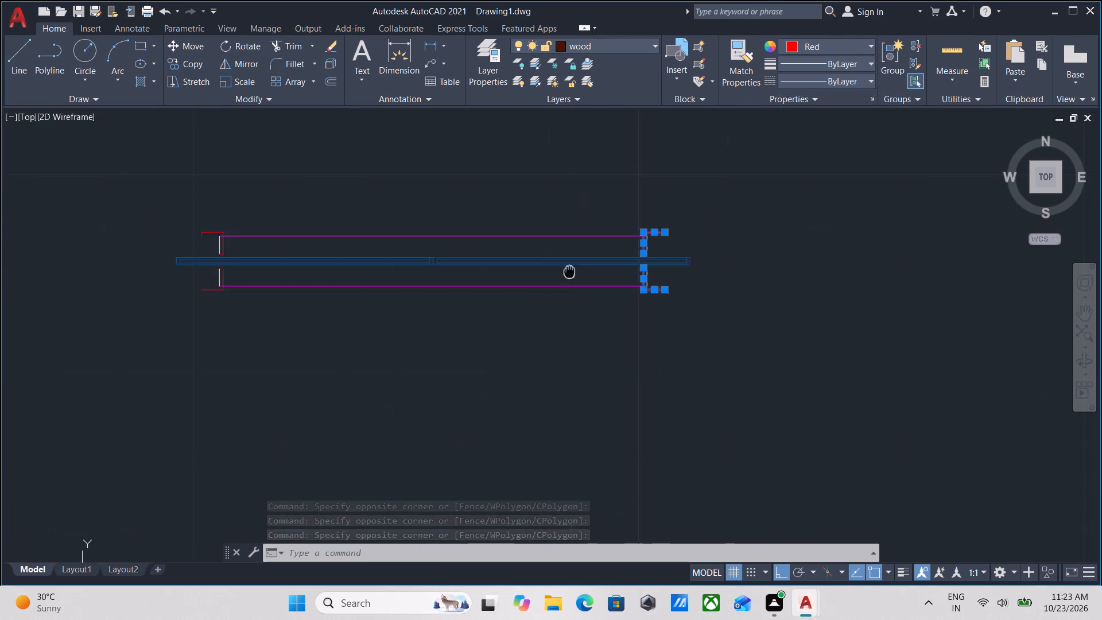
middle_drag(578, 276, 584, 279)
key(Escape)
Change the two long magenta TIL1-layer lines of the sliding door to Red.
scroll(480, 300, up, 2)
click(503, 321)
click(479, 292)
middle_drag(469, 204, 482, 268)
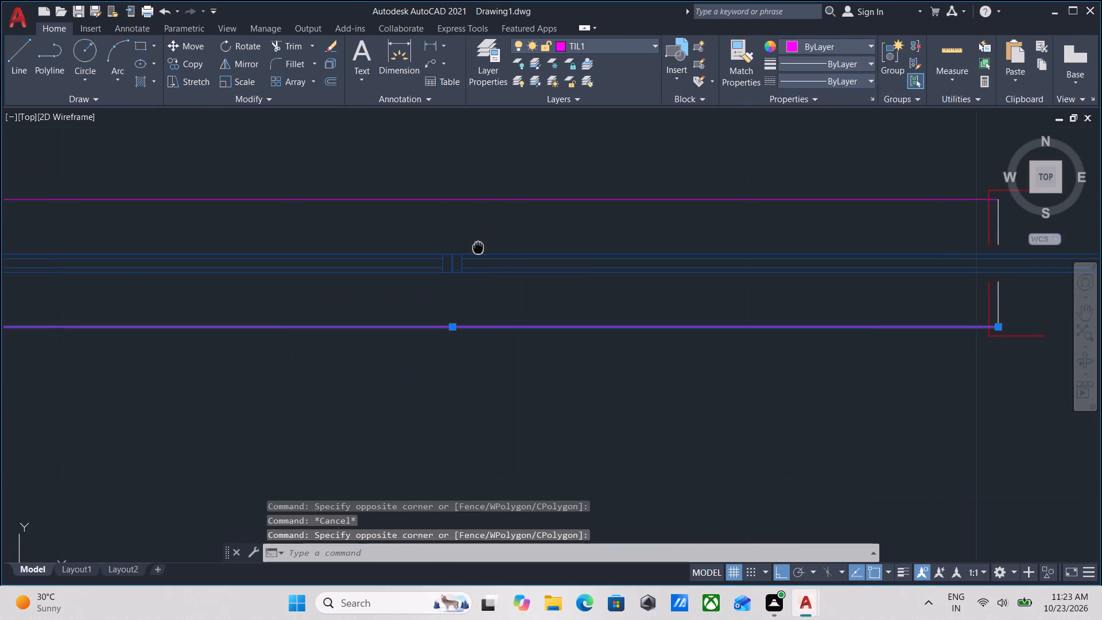
middle_drag(482, 268, 484, 288)
click(487, 269)
click(459, 211)
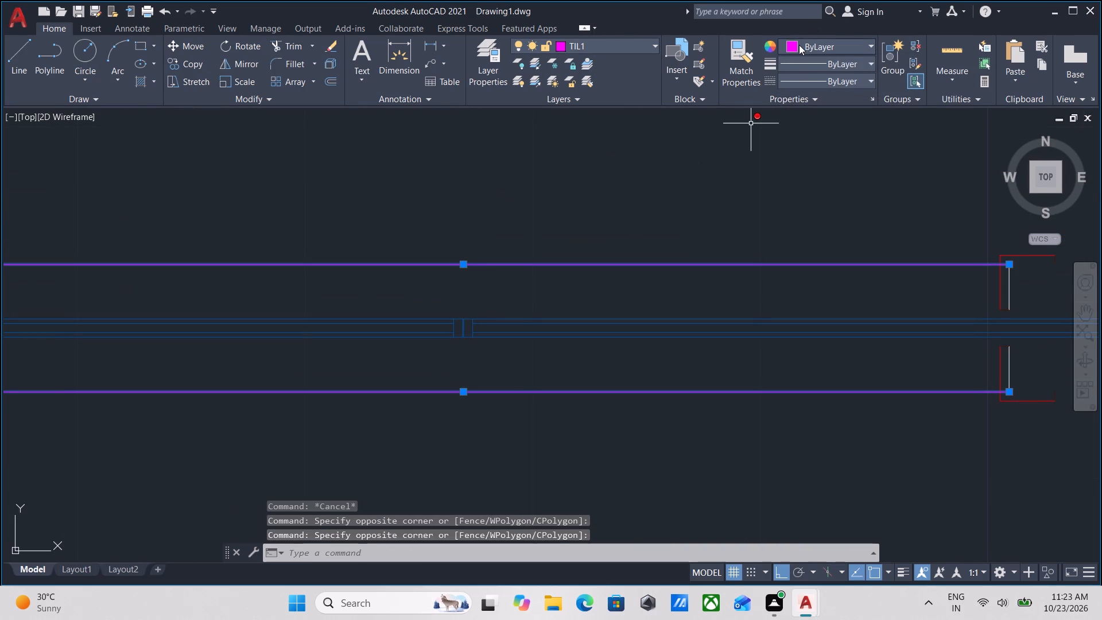
click(790, 45)
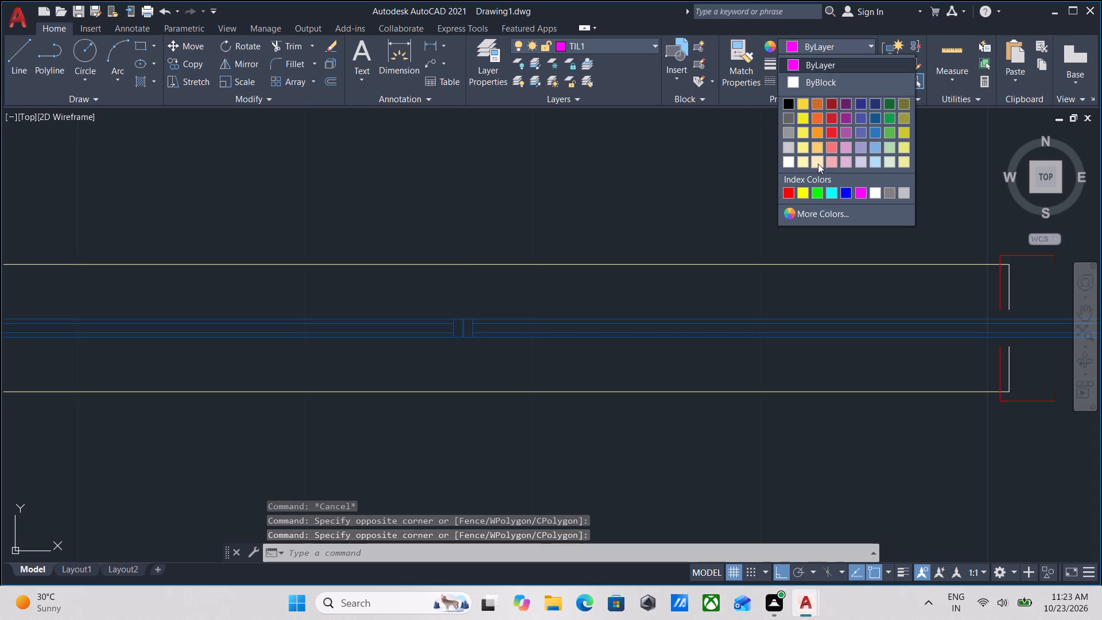
click(787, 193)
key(Escape)
Set the colour of both sliding panels' door-layer lines to index Blue.
scroll(690, 239, down, 3)
middle_drag(684, 254, 661, 307)
scroll(541, 347, up, 3)
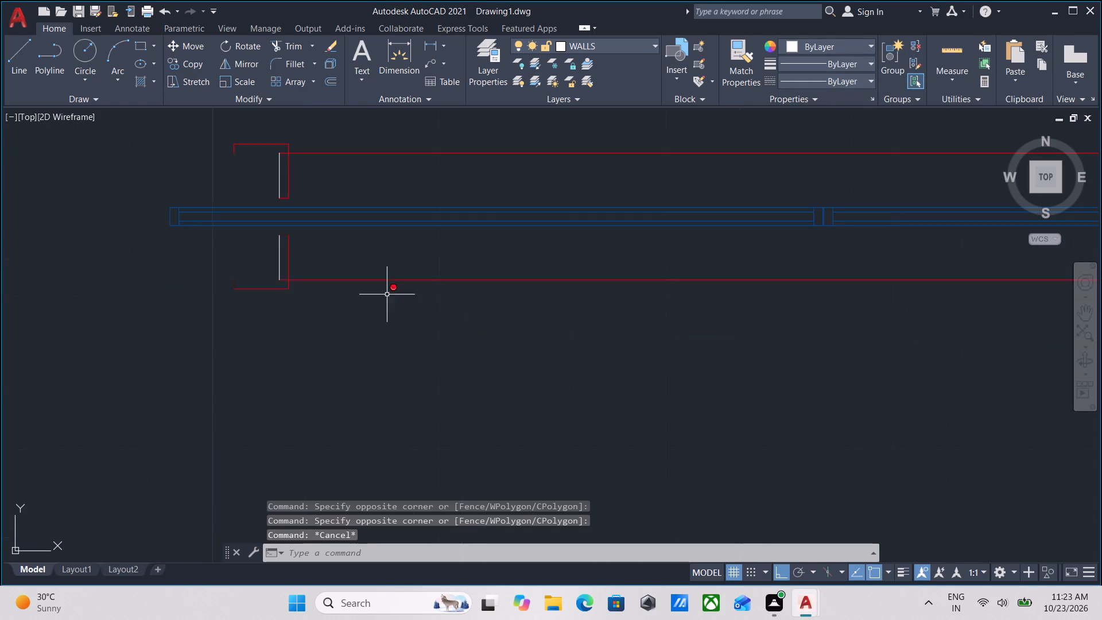
scroll(352, 286, up, 1)
middle_drag(351, 286, 469, 364)
scroll(325, 246, up, 3)
scroll(416, 385, down, 2)
middle_drag(417, 384, 433, 328)
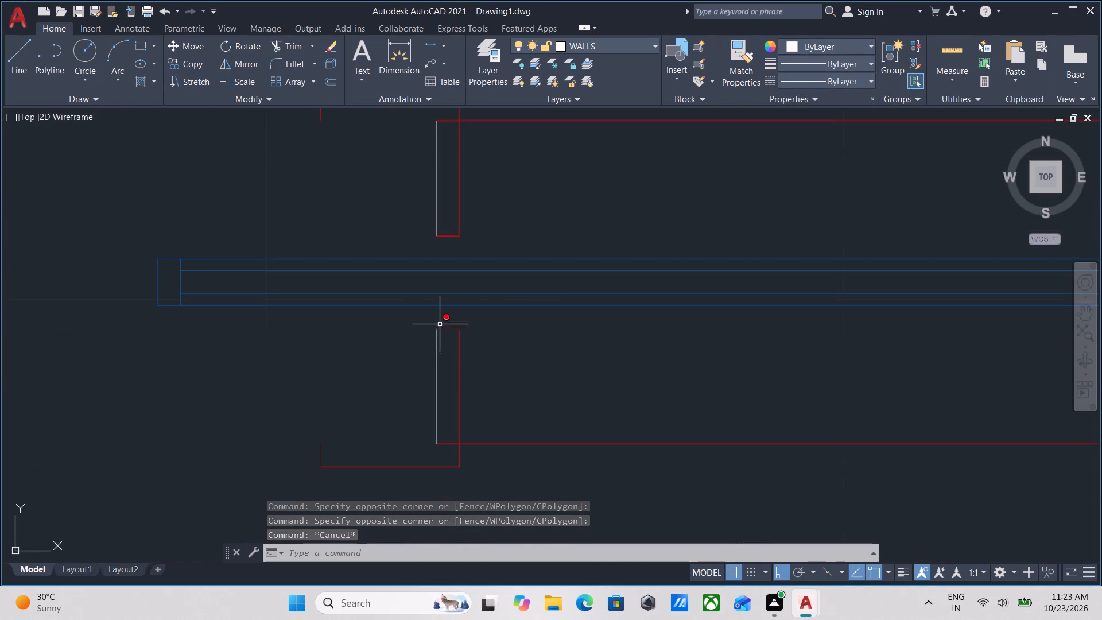
drag(583, 346, 585, 315)
click(554, 215)
scroll(554, 215, down, 2)
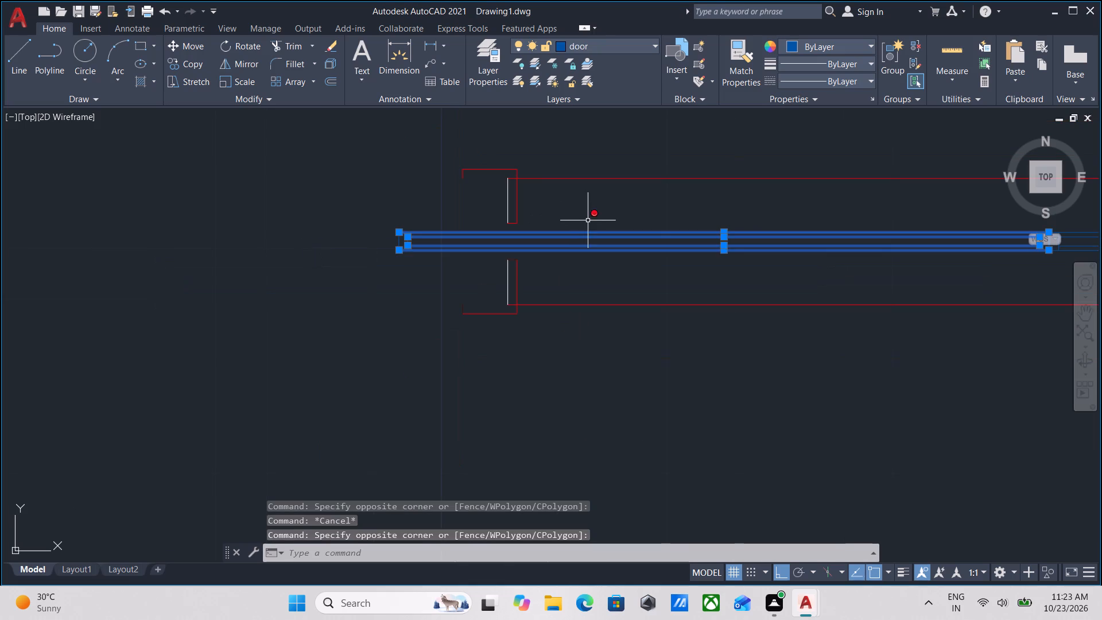
scroll(412, 207, down, 2)
scroll(428, 215, up, 3)
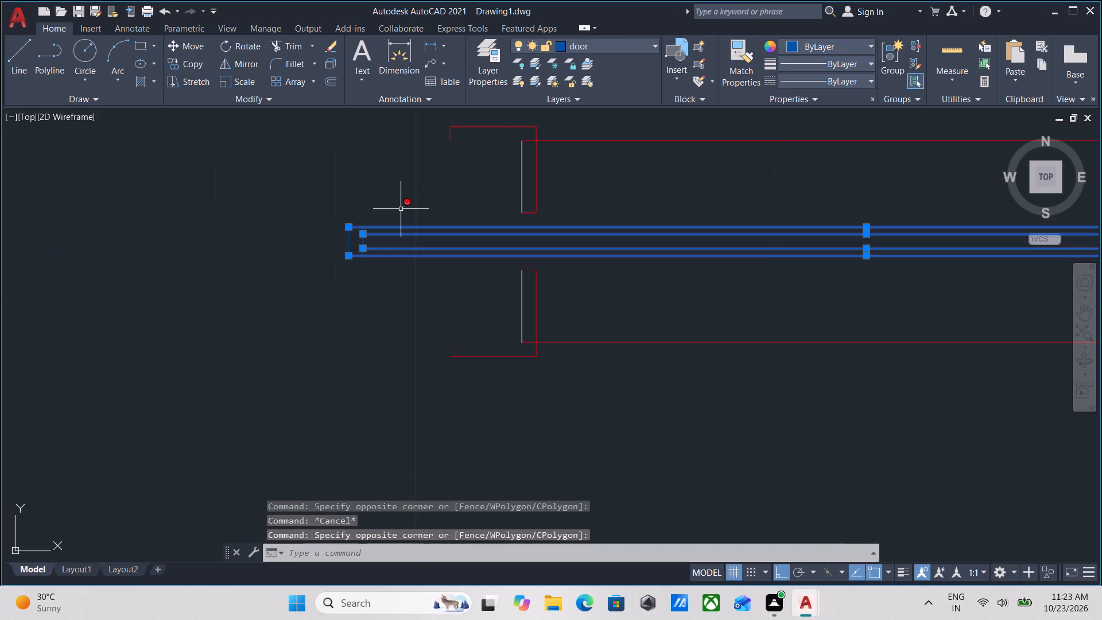
scroll(399, 210, up, 2)
scroll(300, 277, up, 3)
click(362, 295)
click(139, 276)
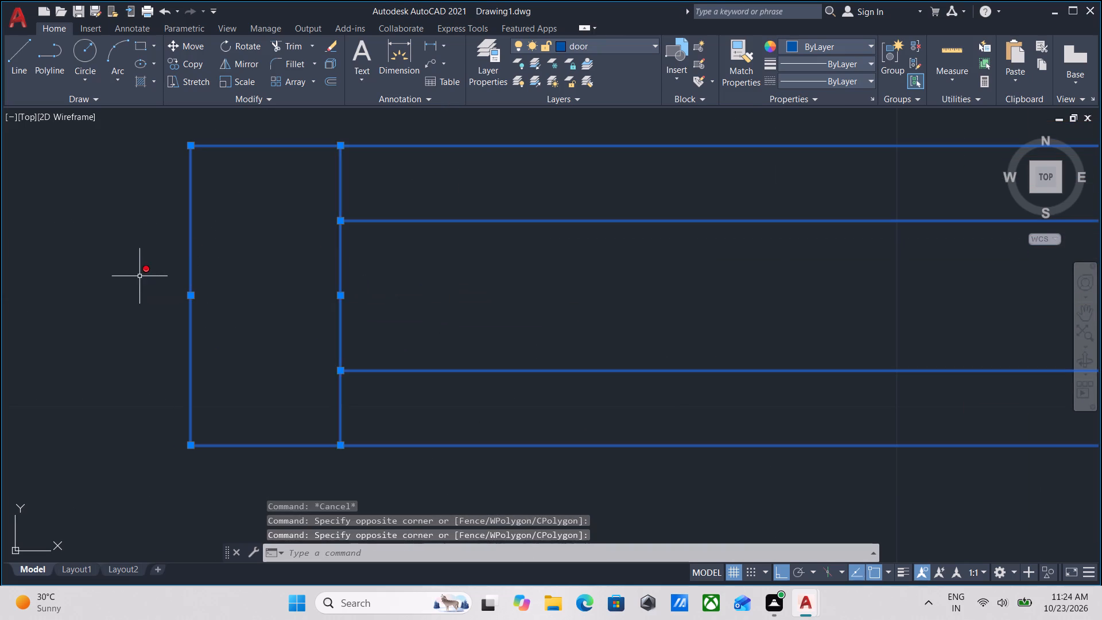
scroll(293, 246, down, 5)
middle_drag(475, 219, 0, 208)
middle_drag(520, 251, 107, 218)
middle_drag(537, 244, 448, 246)
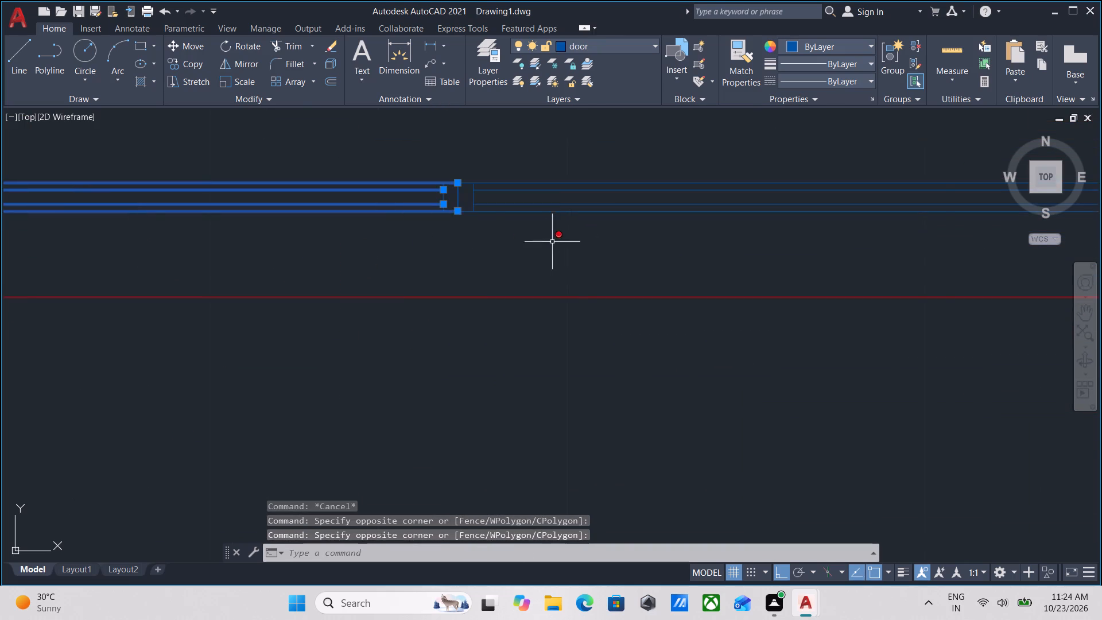
middle_drag(448, 246, 162, 251)
middle_drag(584, 242, 96, 271)
middle_drag(506, 268, 346, 271)
drag(530, 286, 485, 282)
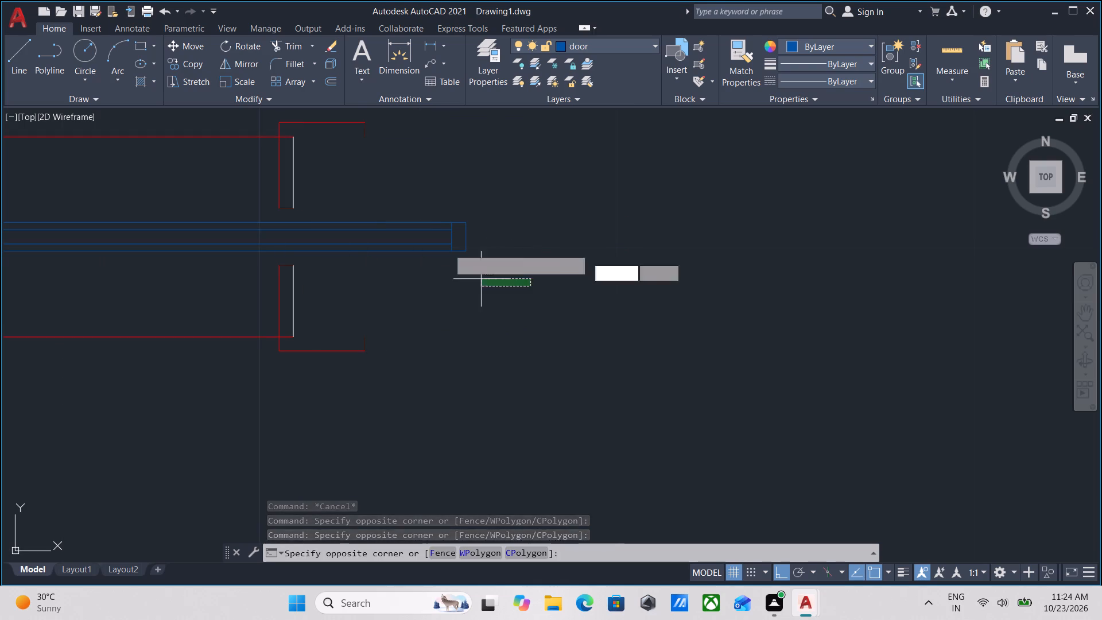
click(384, 197)
middle_drag(246, 247, 645, 244)
middle_drag(367, 259, 642, 266)
scroll(566, 266, down, 1)
click(791, 46)
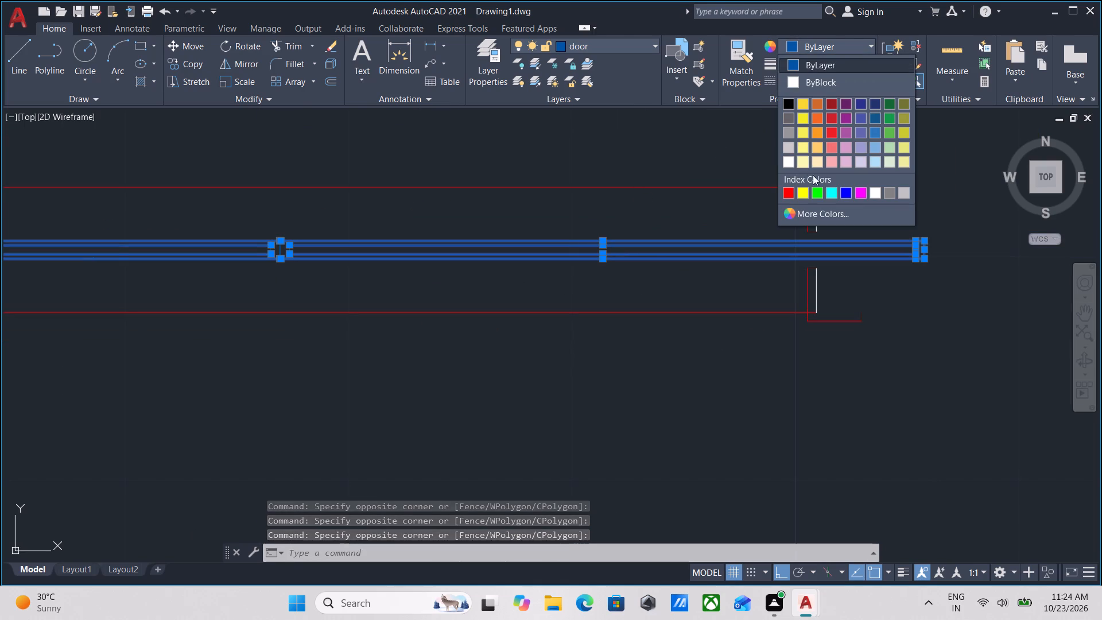
click(847, 193)
key(Escape)
Examine the pasted single-leaf door and compare its colours with the recoloured sliding door.
scroll(837, 189, down, 3)
middle_drag(721, 222, 801, 139)
scroll(781, 138, down, 3)
scroll(496, 276, up, 2)
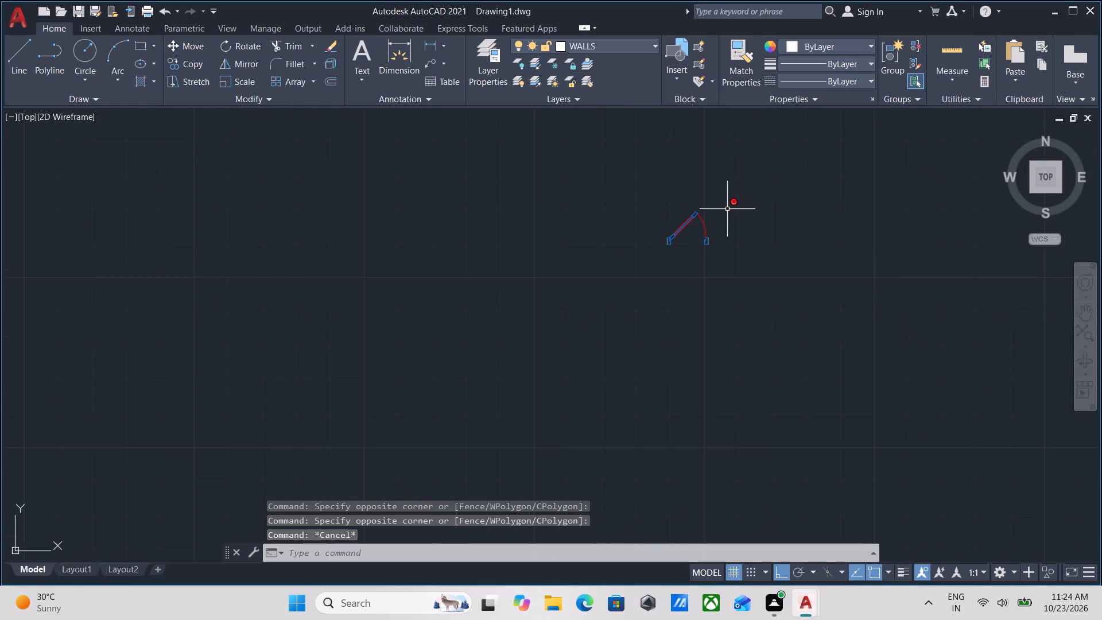
scroll(766, 208, up, 2)
scroll(611, 239, up, 3)
scroll(607, 234, down, 4)
middle_drag(693, 203, 285, 269)
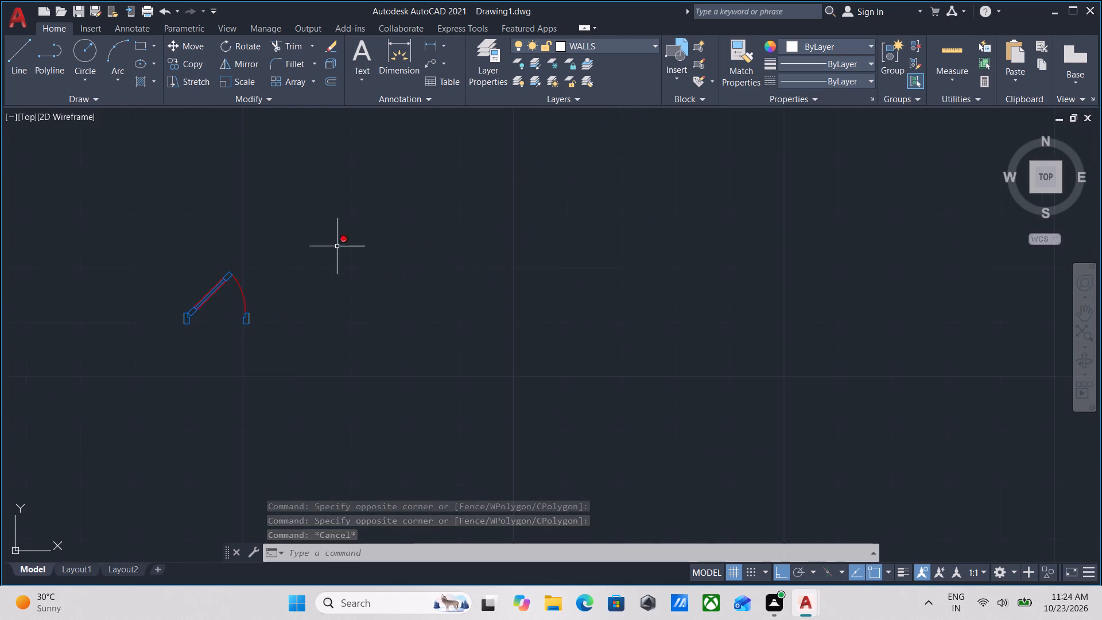
scroll(511, 224, down, 2)
middle_drag(316, 293, 262, 316)
middle_drag(530, 280, 375, 362)
scroll(440, 235, up, 4)
middle_drag(370, 225, 370, 252)
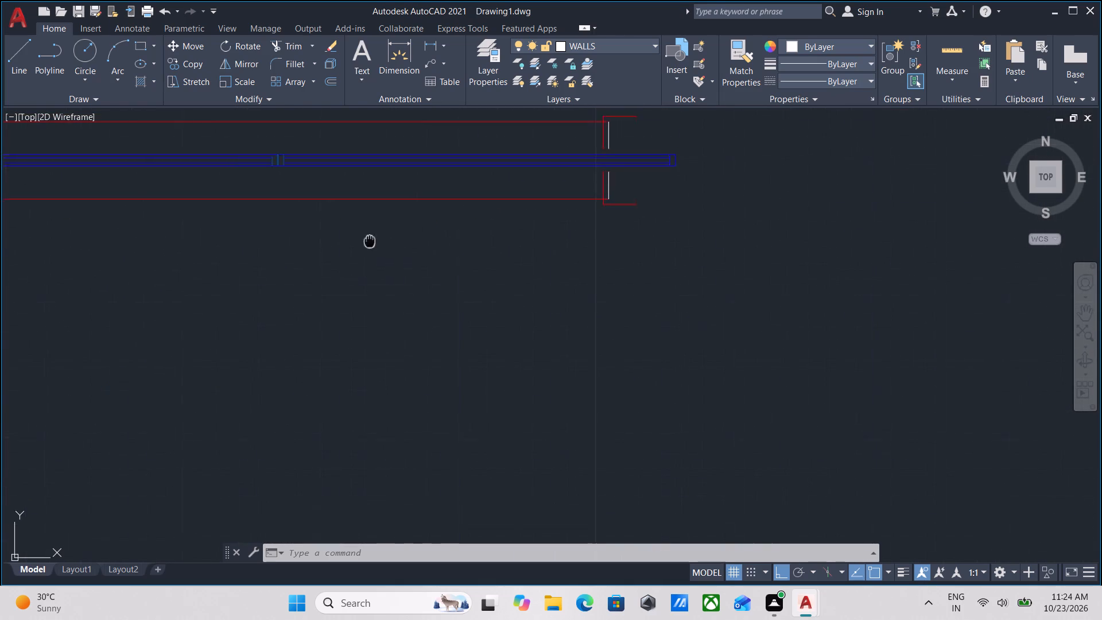
middle_drag(370, 252, 389, 362)
scroll(408, 343, down, 1)
middle_drag(408, 342, 541, 388)
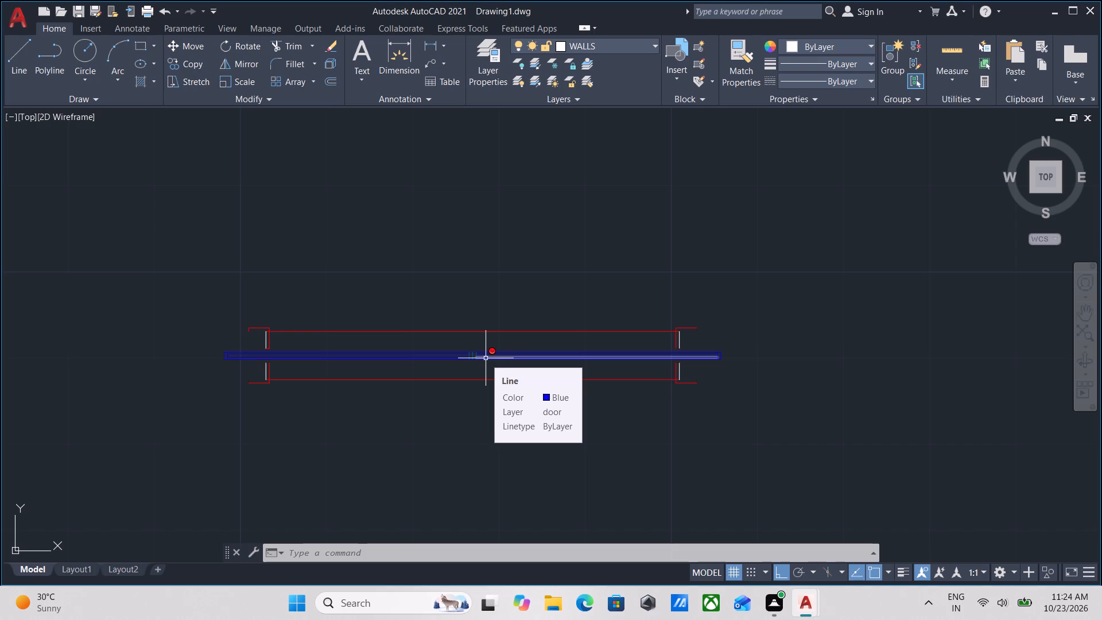
scroll(517, 366, up, 2)
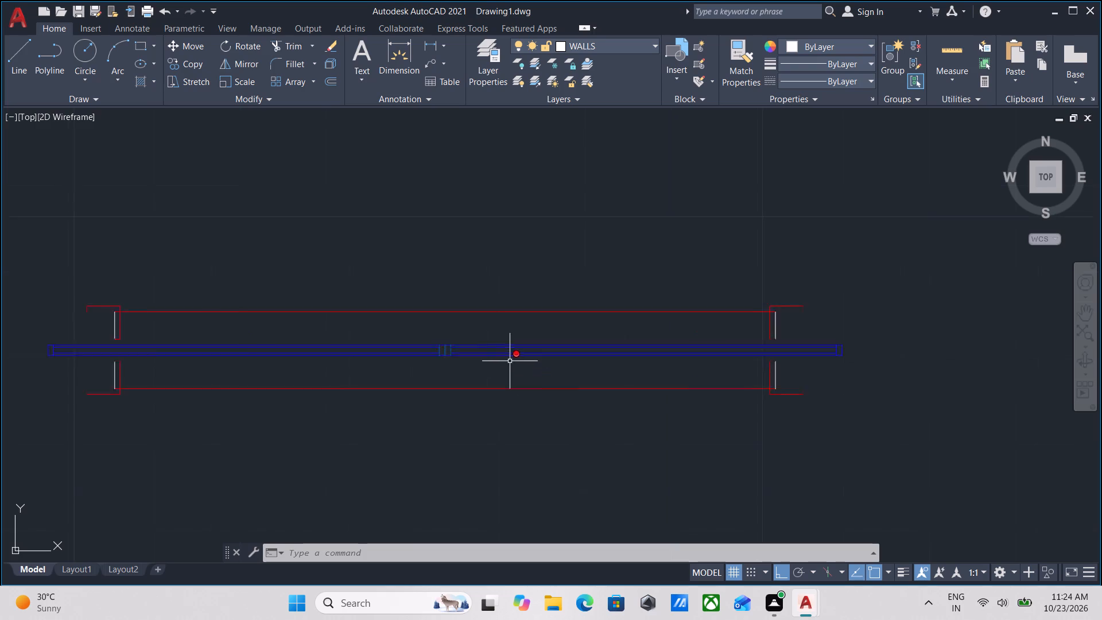
middle_drag(464, 349, 602, 355)
scroll(581, 346, down, 2)
middle_drag(581, 346, 607, 317)
Recolour the four short white wall-layer lines at both ends of the sliding door to index Red.
scroll(402, 308, up, 2)
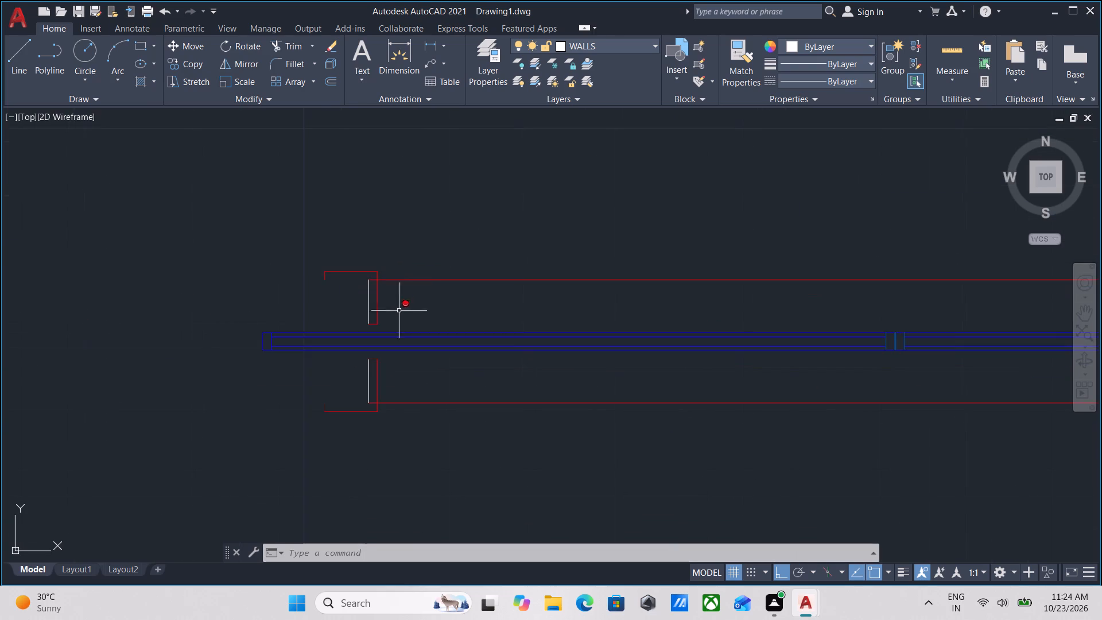
scroll(369, 309, up, 2)
click(371, 308)
click(334, 261)
scroll(350, 303, down, 1)
middle_drag(350, 291, 364, 206)
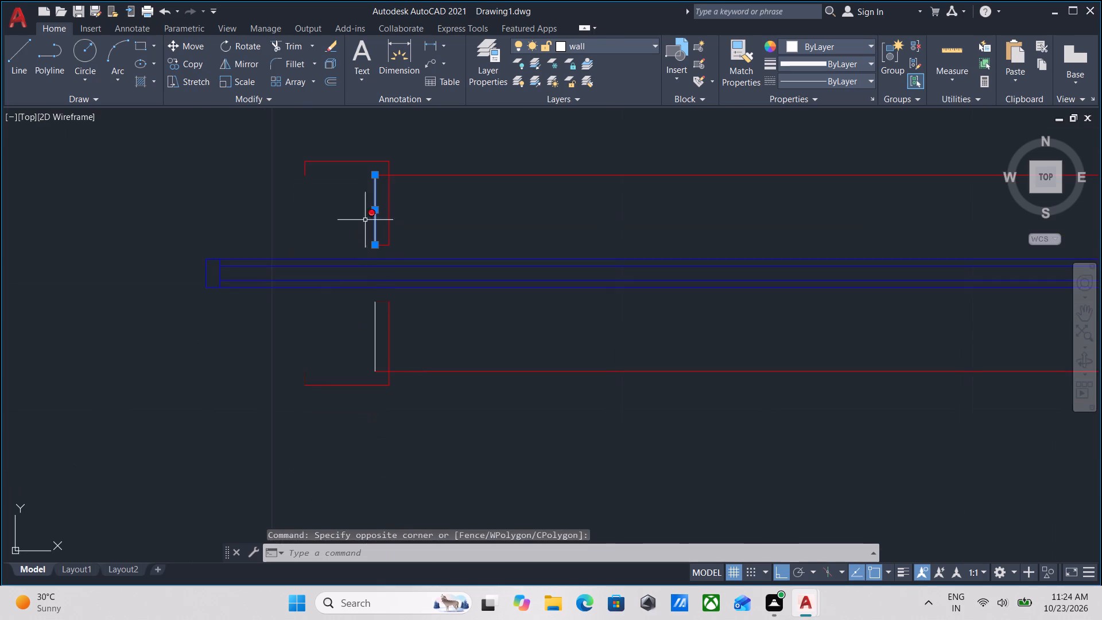
click(376, 342)
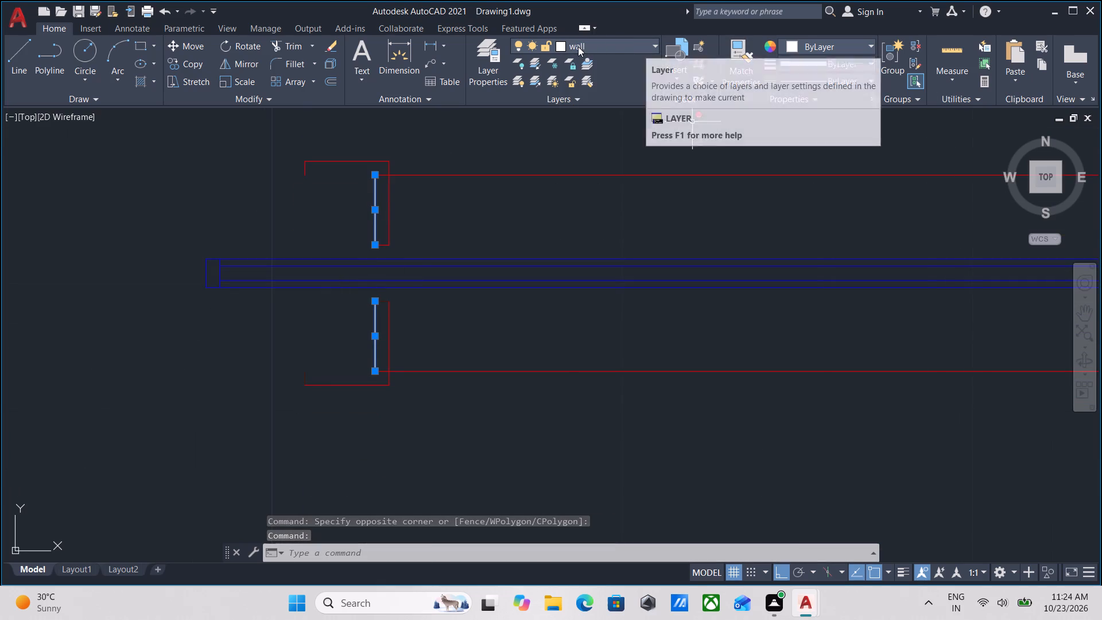
click(610, 43)
click(610, 43)
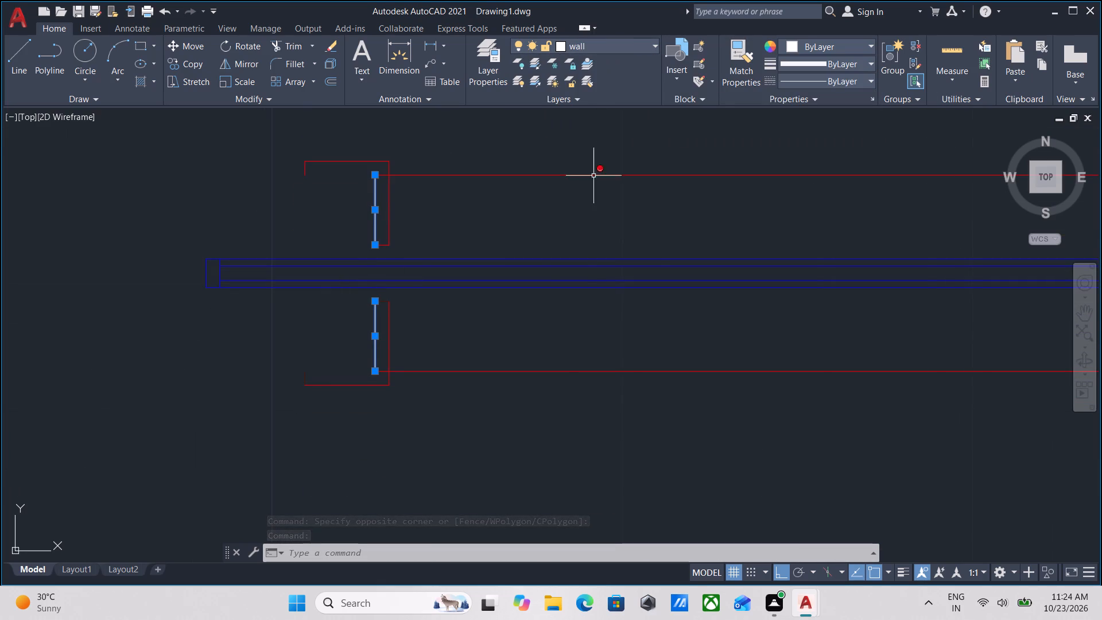
middle_drag(544, 230, 246, 166)
scroll(439, 182, down, 2)
middle_drag(415, 192, 161, 227)
scroll(747, 253, up, 1)
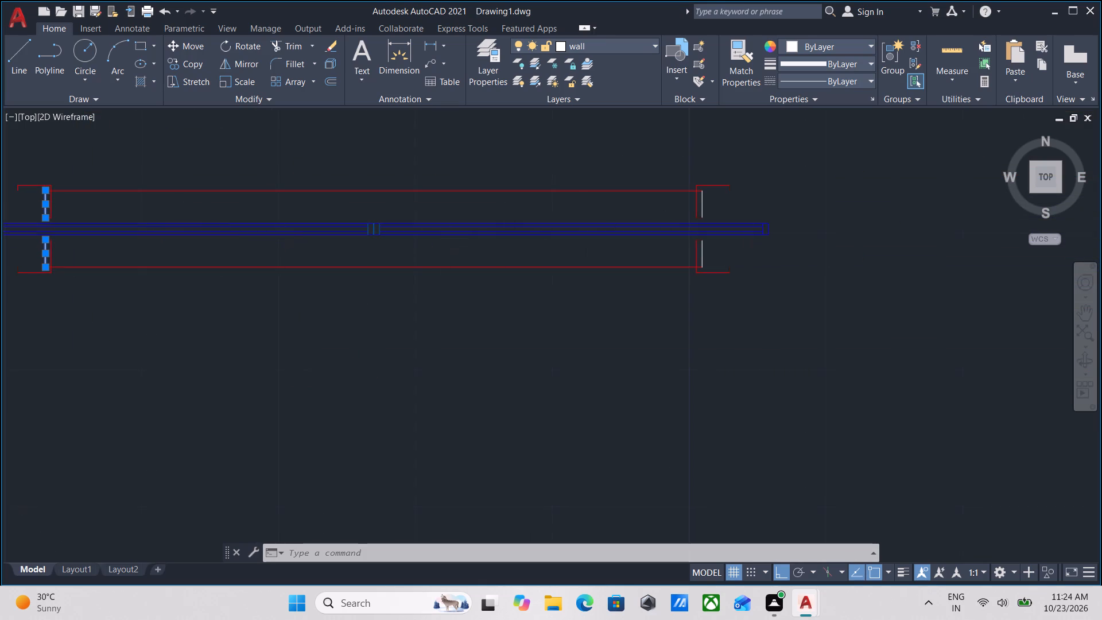
scroll(747, 253, up, 1)
scroll(607, 239, up, 1)
click(676, 272)
click(626, 214)
middle_drag(626, 216, 621, 313)
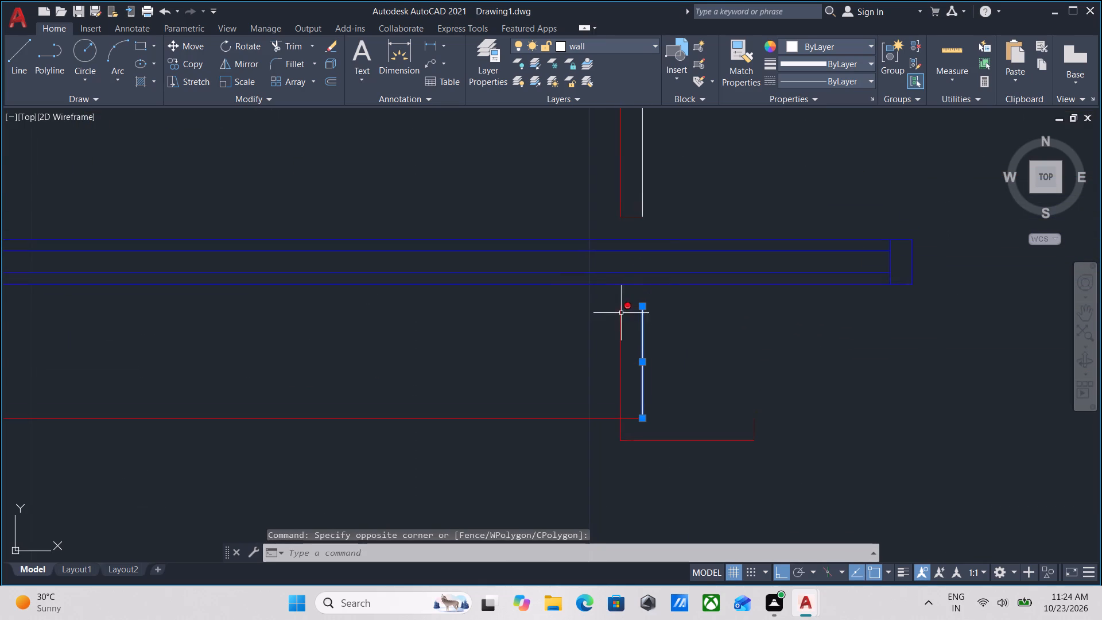
click(661, 204)
click(635, 154)
middle_drag(711, 164, 592, 192)
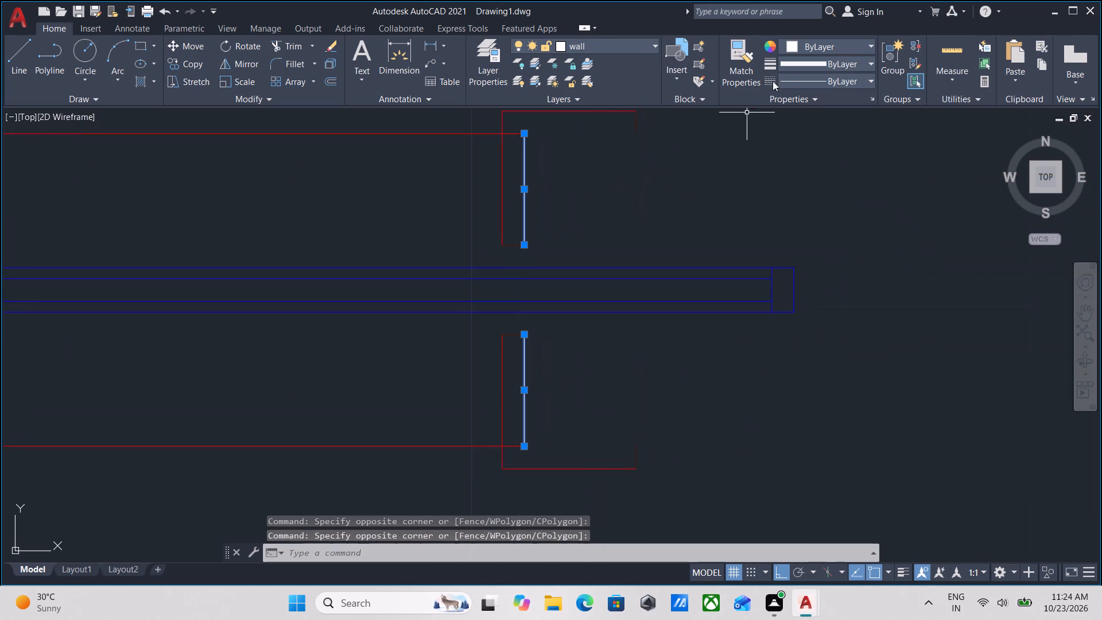
click(787, 44)
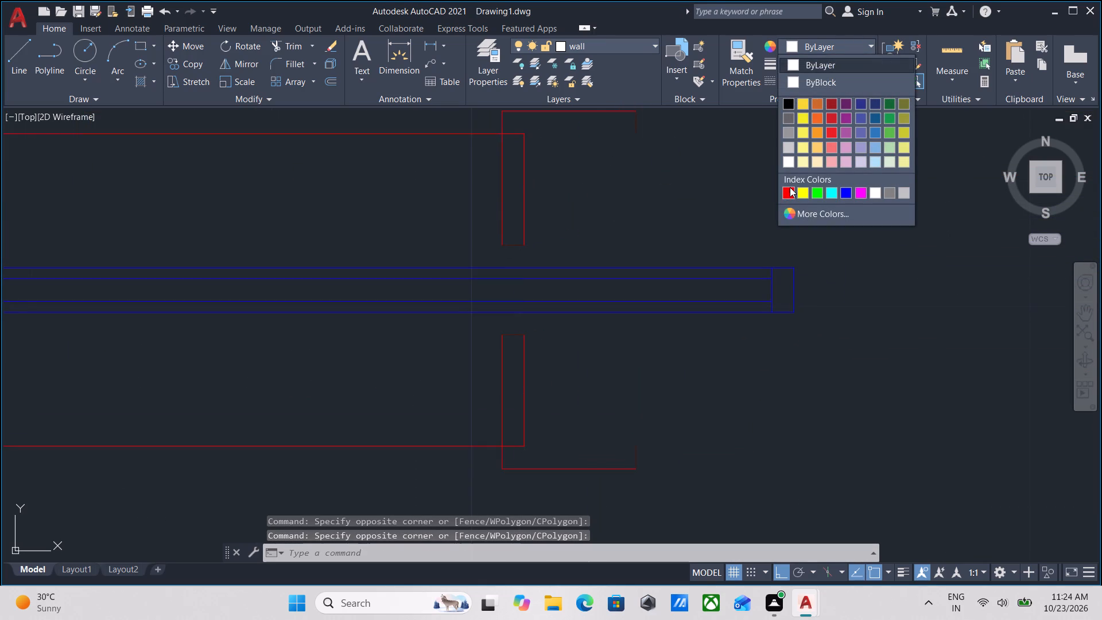
click(790, 187)
key(Escape)
Group all the linework of the sliding door into one unnamed group and check that it selects as one object.
scroll(673, 195, down, 3)
middle_drag(694, 189, 721, 185)
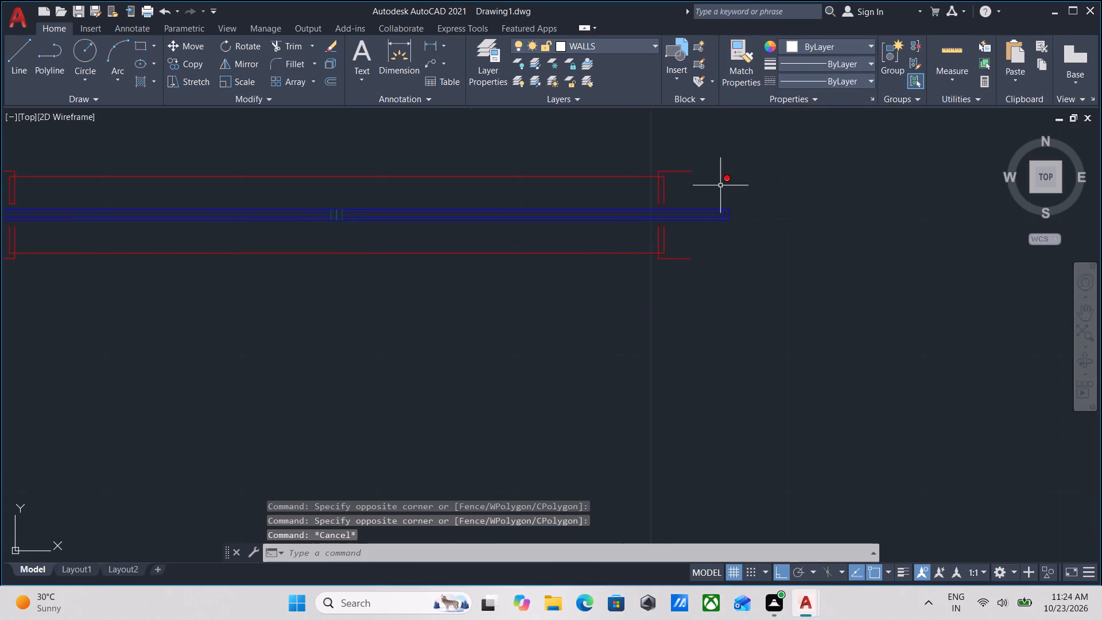
middle_drag(495, 223, 600, 269)
scroll(587, 269, down, 2)
middle_drag(590, 268, 620, 207)
scroll(533, 253, down, 1)
middle_click(519, 261)
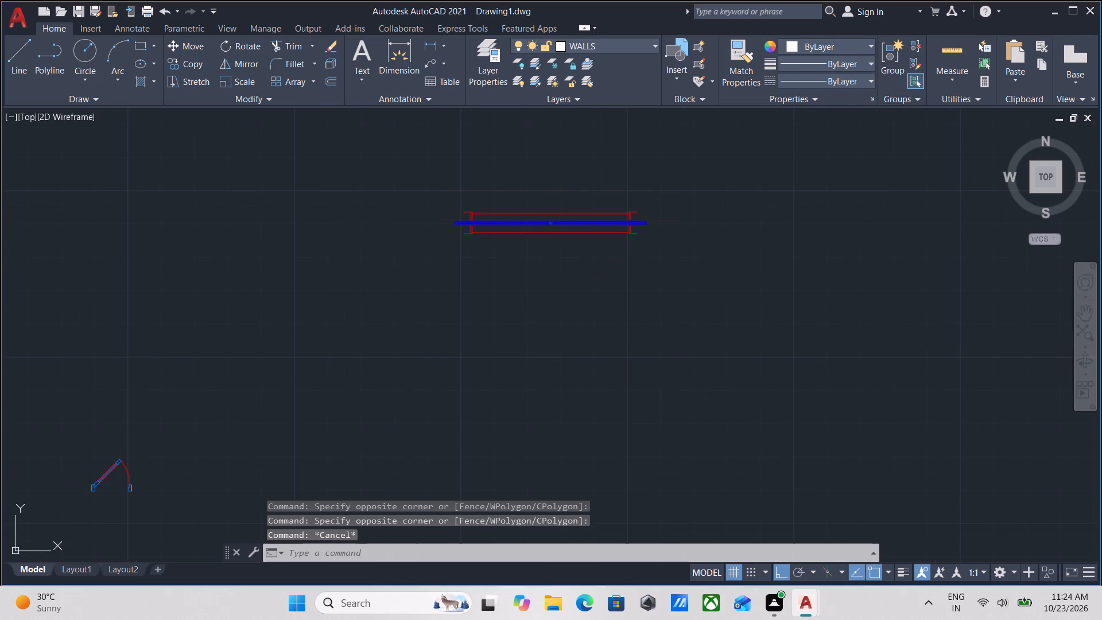
scroll(675, 255, up, 2)
click(647, 251)
middle_drag(451, 184, 496, 276)
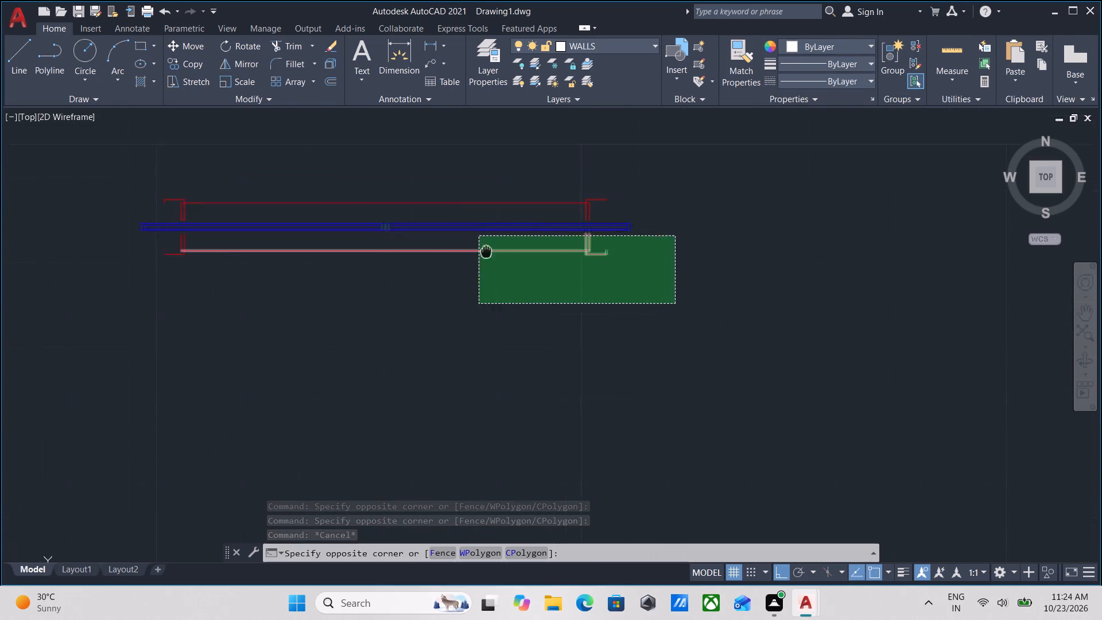
middle_drag(496, 276, 506, 309)
click(115, 238)
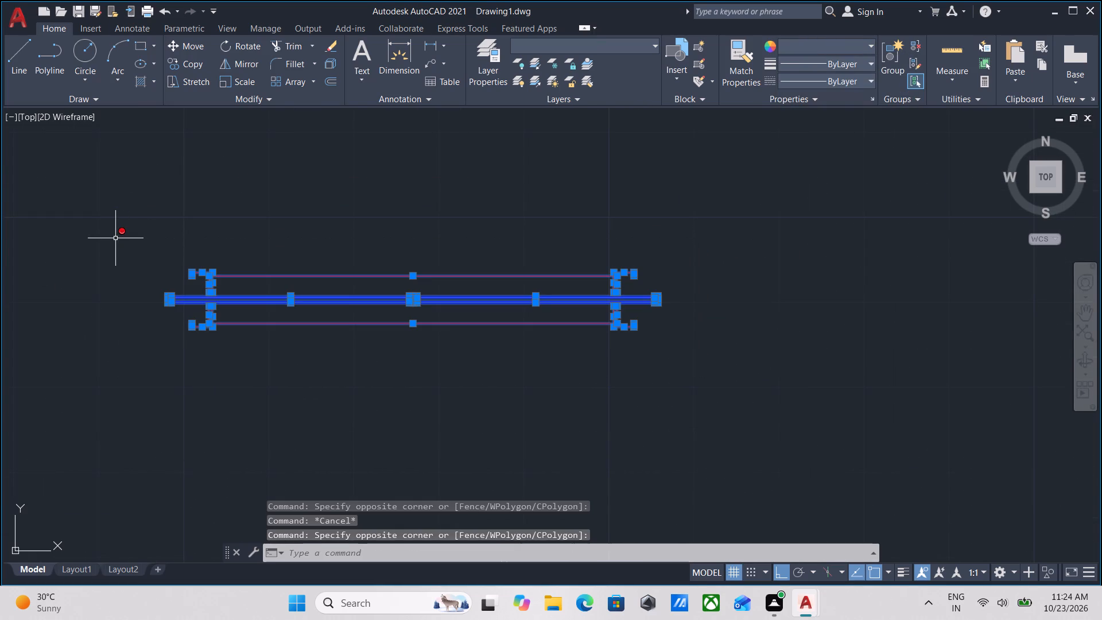
key(g)
key(Return)
drag(573, 405, 530, 336)
click(432, 240)
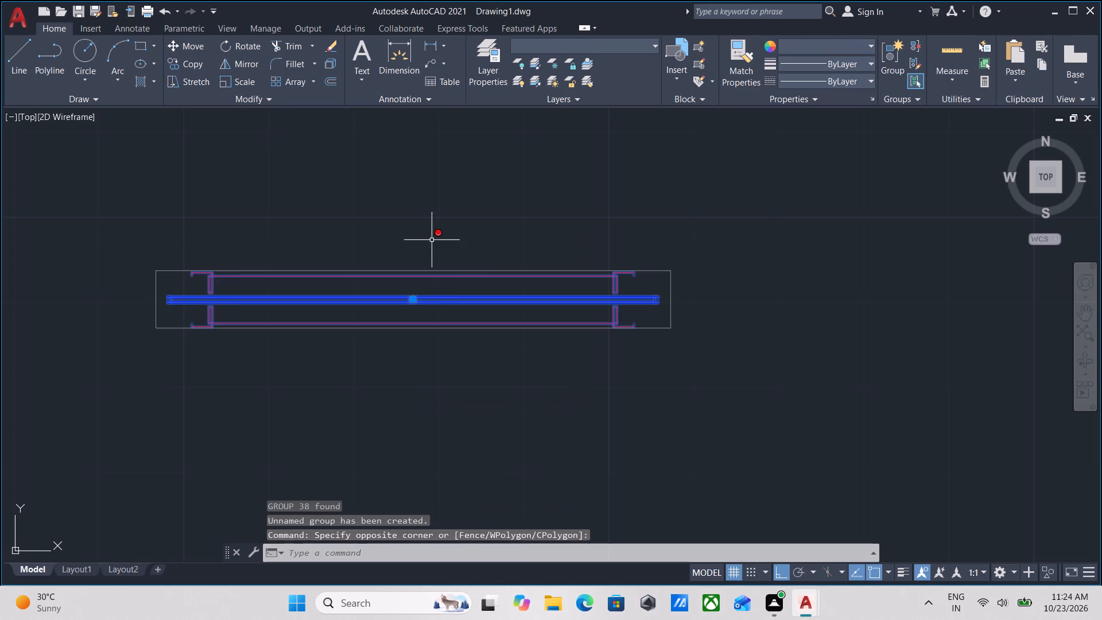
middle_drag(459, 274, 546, 270)
key(Escape)
Scale the single-leaf door block by reference from its lower-left frame corner, making its overall frame width 3'6".
middle_drag(333, 325, 451, 228)
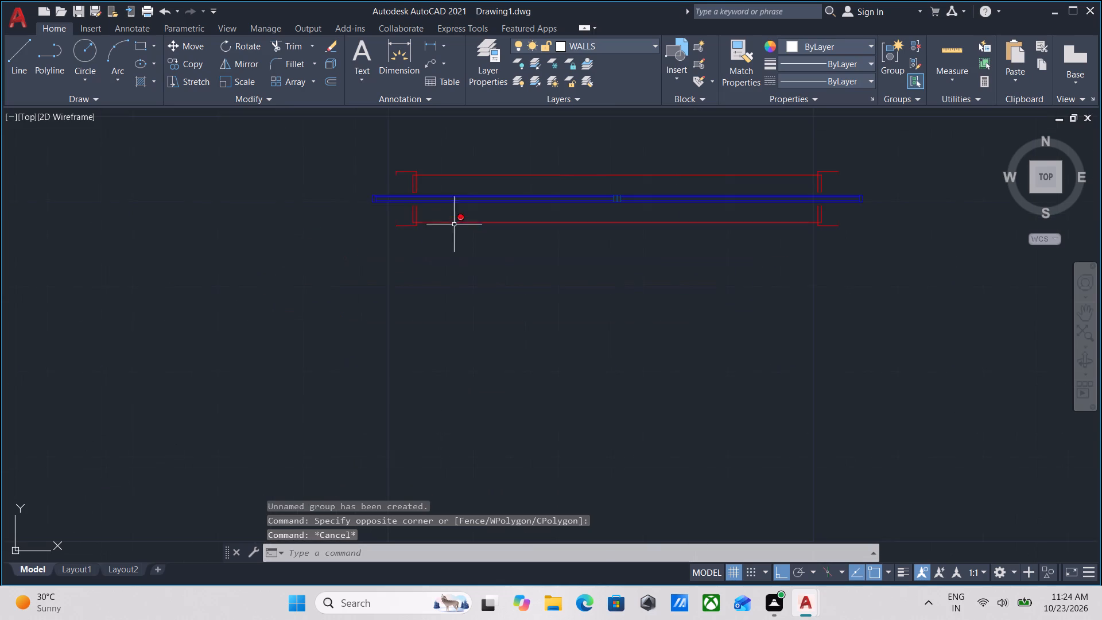
scroll(454, 247, down, 2)
scroll(341, 272, down, 1)
middle_drag(387, 251, 627, 181)
scroll(469, 300, up, 2)
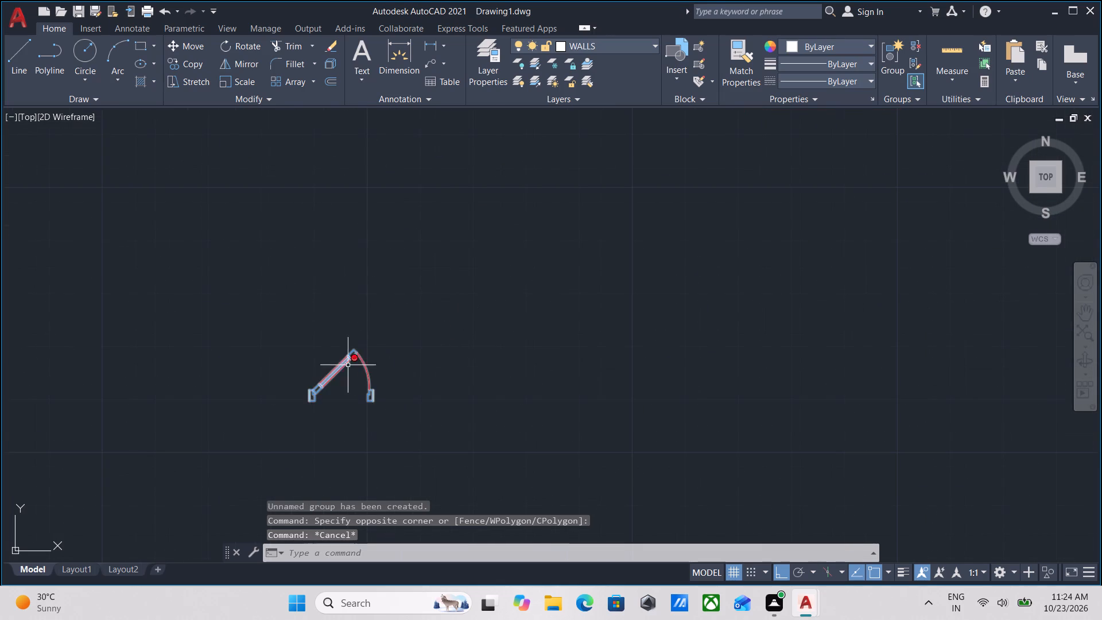
middle_drag(370, 406, 517, 352)
scroll(503, 358, up, 2)
drag(574, 344, 569, 339)
click(465, 273)
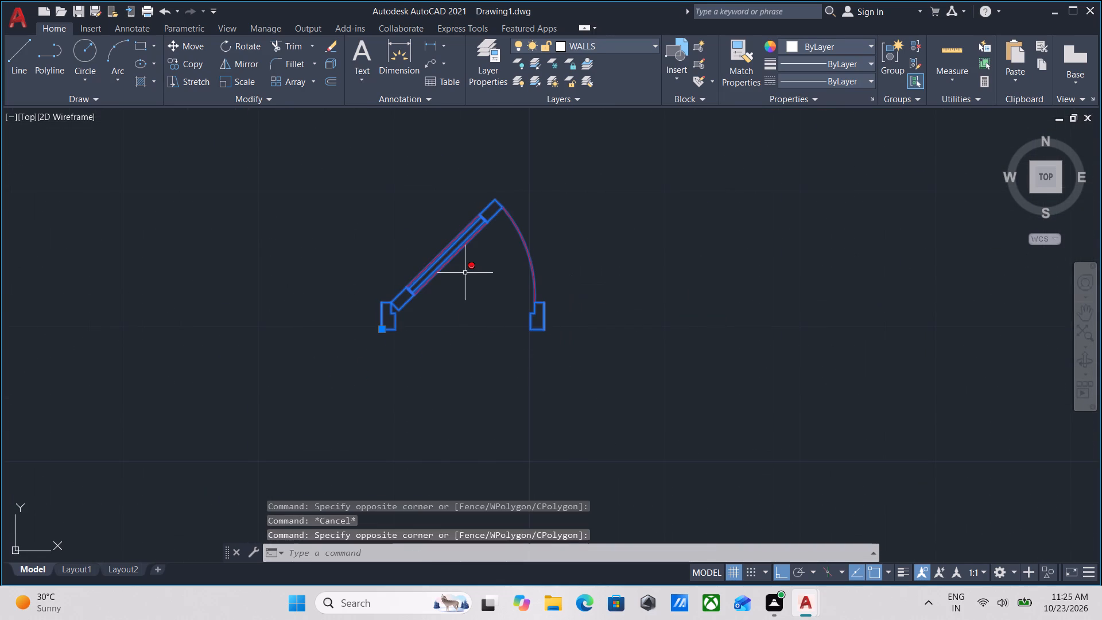
text(SCAL)
key(e)
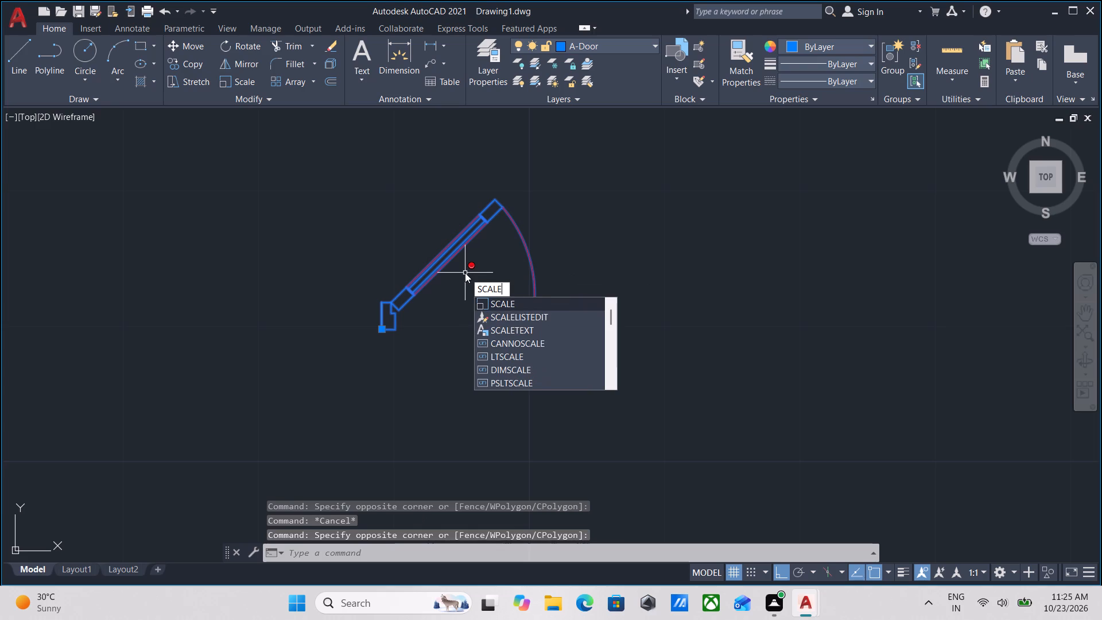
key(Return)
scroll(368, 330, up, 3)
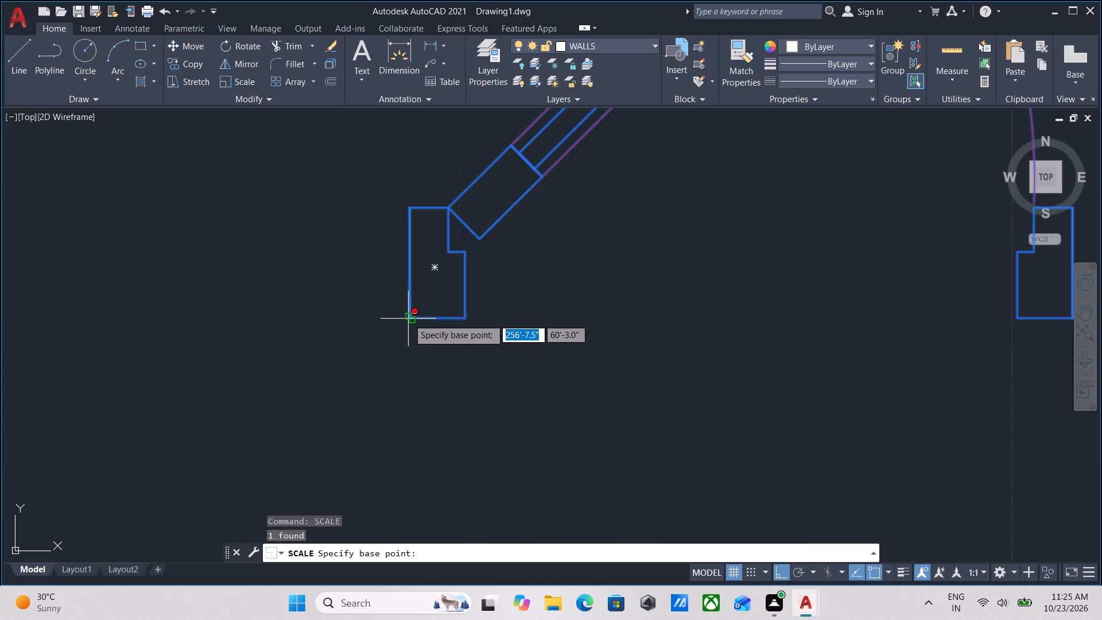
click(408, 318)
middle_drag(645, 302, 293, 288)
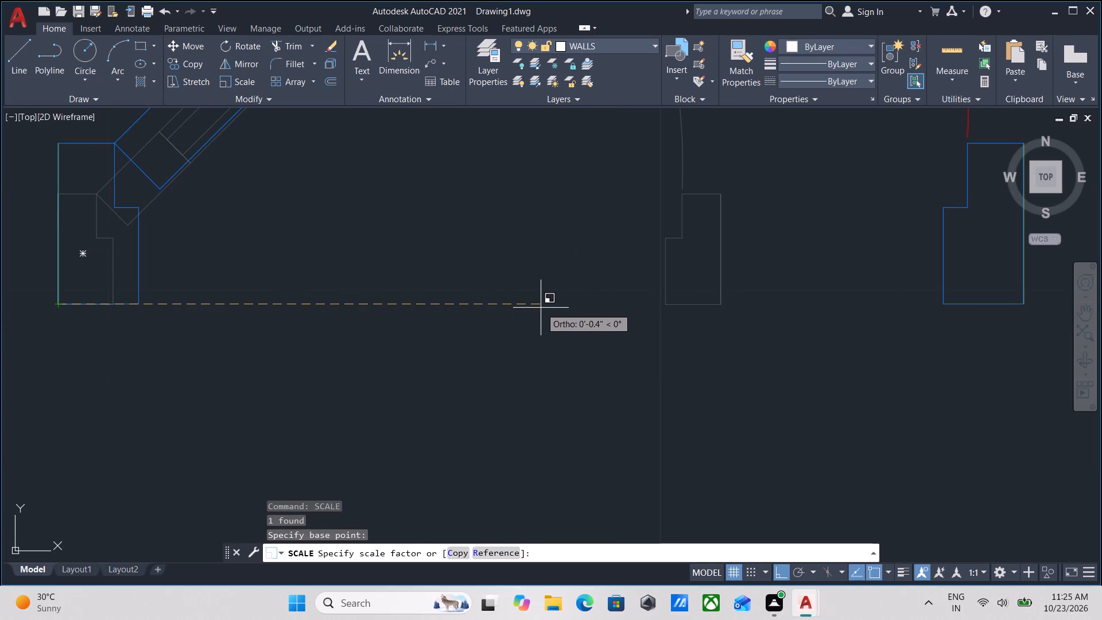
key(r)
key(Return)
scroll(448, 313, down, 2)
middle_drag(448, 313, 584, 361)
scroll(459, 354, up, 2)
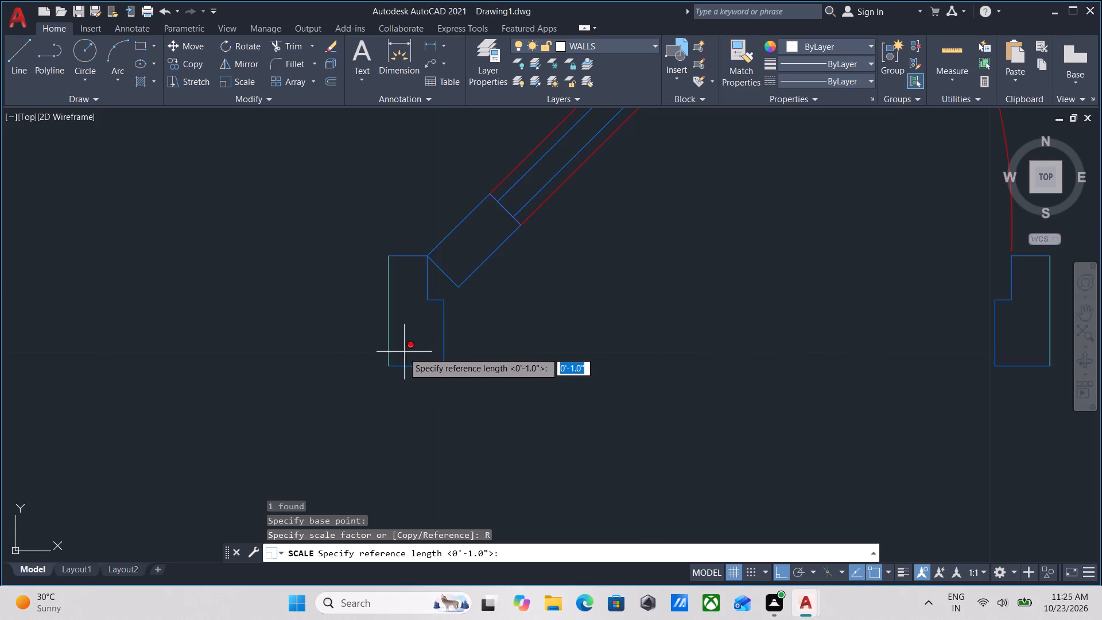
click(390, 365)
middle_drag(843, 385, 599, 367)
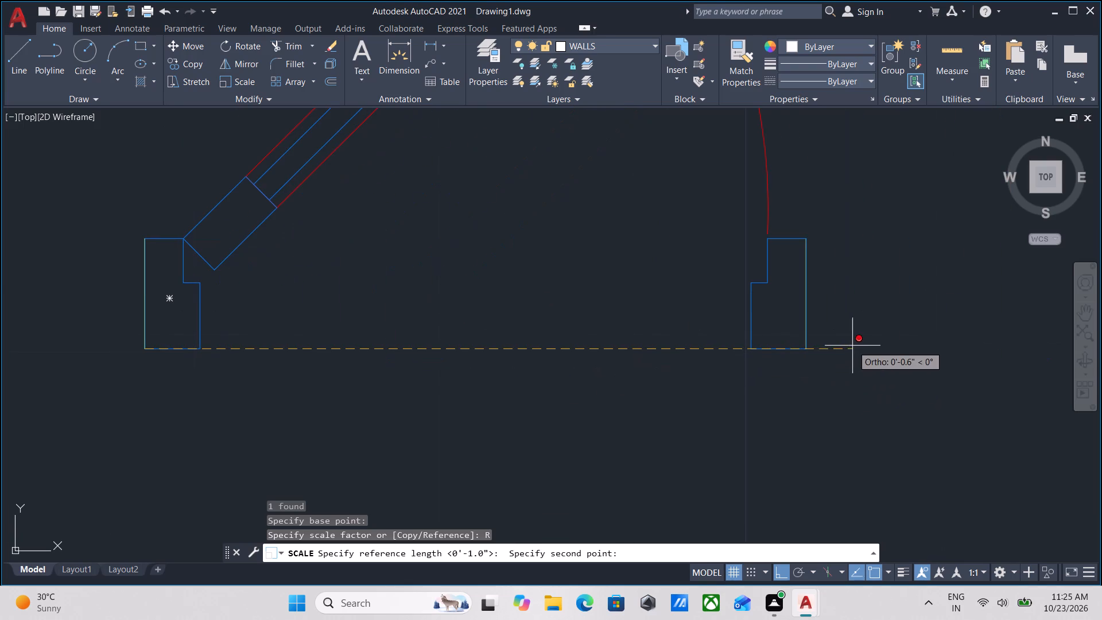
click(804, 345)
scroll(903, 328, down, 2)
middle_drag(897, 327, 835, 338)
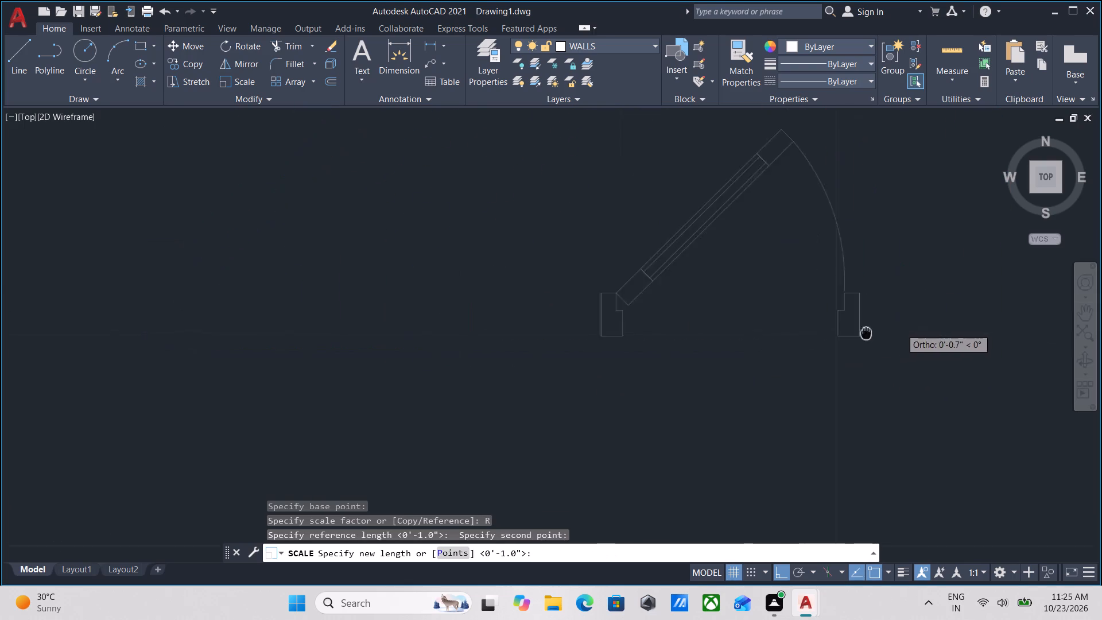
middle_drag(835, 338, 609, 358)
scroll(766, 351, down, 1)
middle_drag(765, 351, 597, 367)
text(3')
key(6)
key(Return)
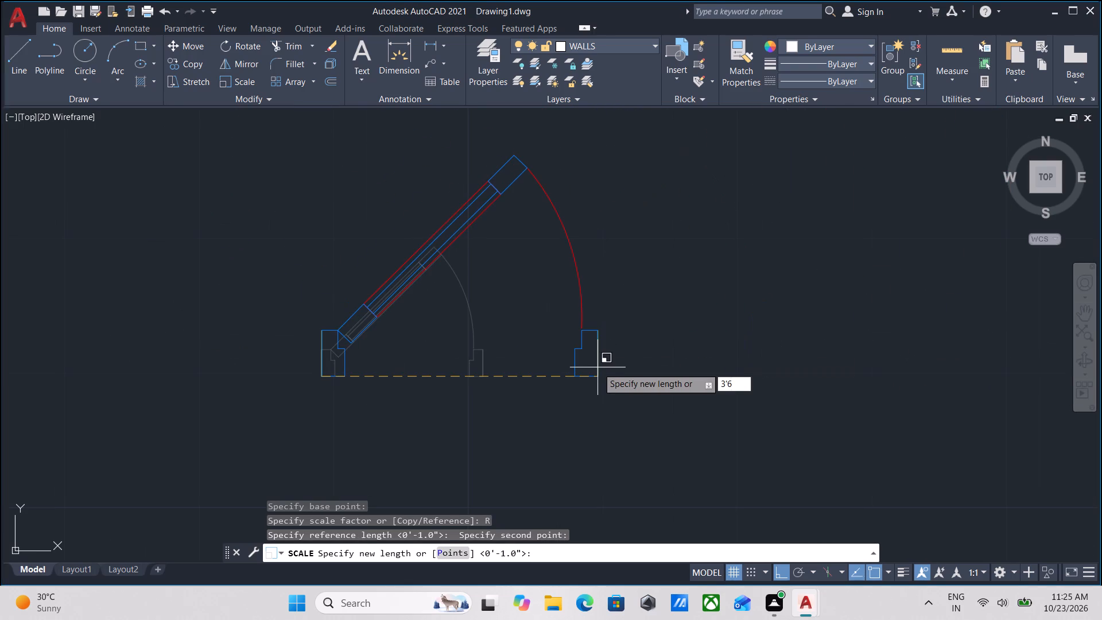
Scale the grouped sliding door by reference from its lower-left corner, making its overall width 6'.
scroll(597, 367, down, 9)
middle_drag(689, 320, 589, 376)
scroll(618, 368, up, 2)
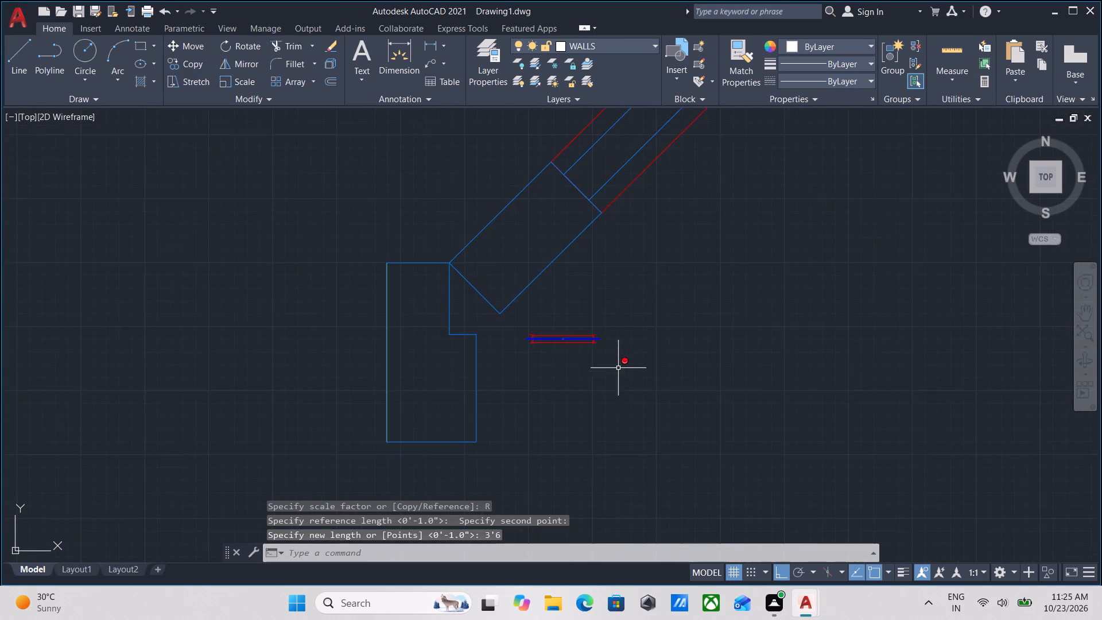
scroll(618, 368, up, 3)
drag(600, 359, 593, 339)
click(522, 244)
scroll(537, 304, up, 2)
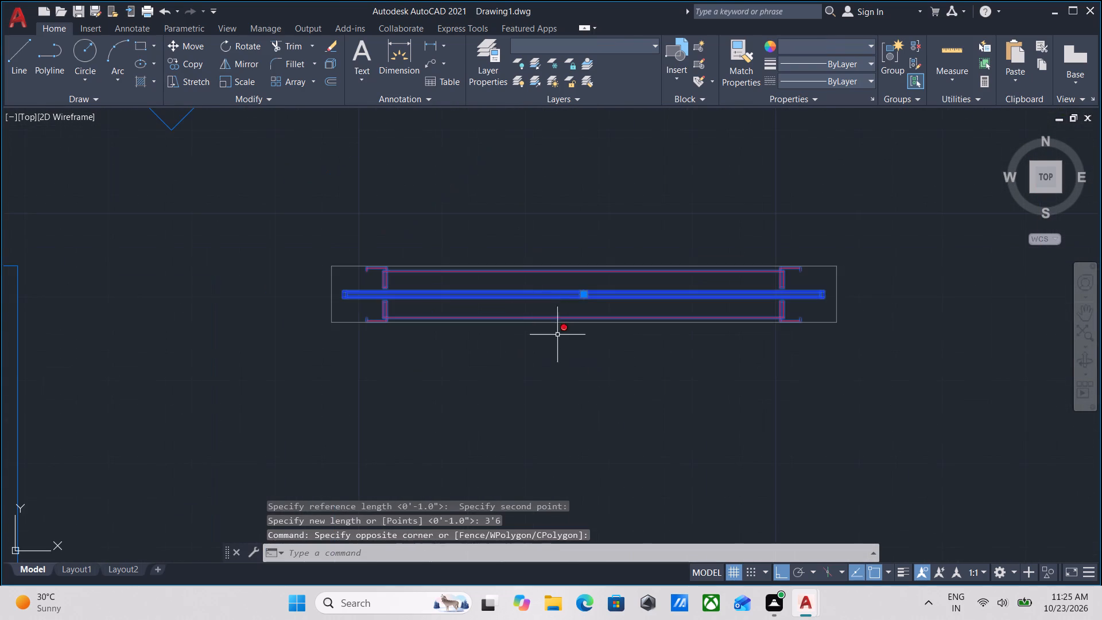
text(SC)
key(a)
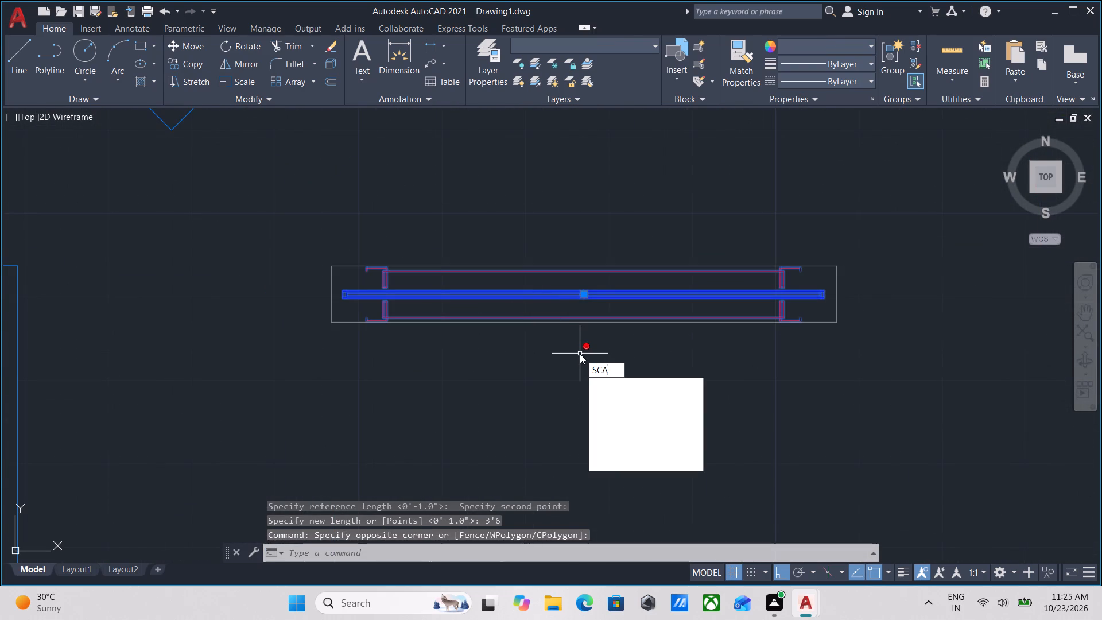
key(Return)
scroll(328, 315, up, 3)
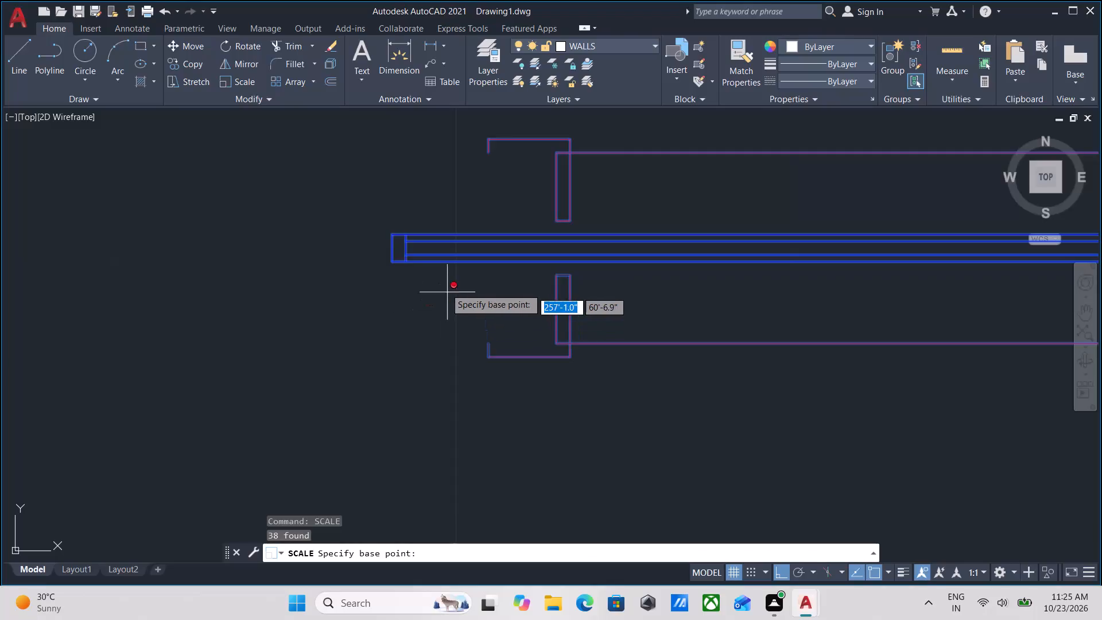
click(390, 266)
middle_drag(899, 290, 593, 315)
scroll(870, 305, down, 1)
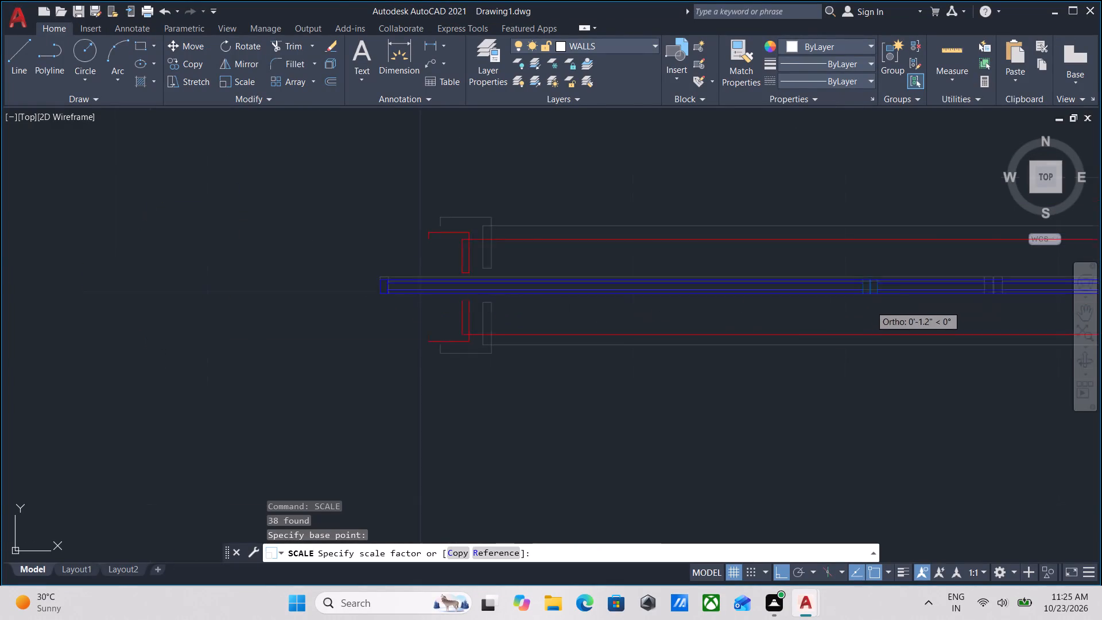
middle_drag(843, 305, 624, 313)
scroll(624, 313, down, 1)
middle_drag(772, 304, 661, 322)
key(r)
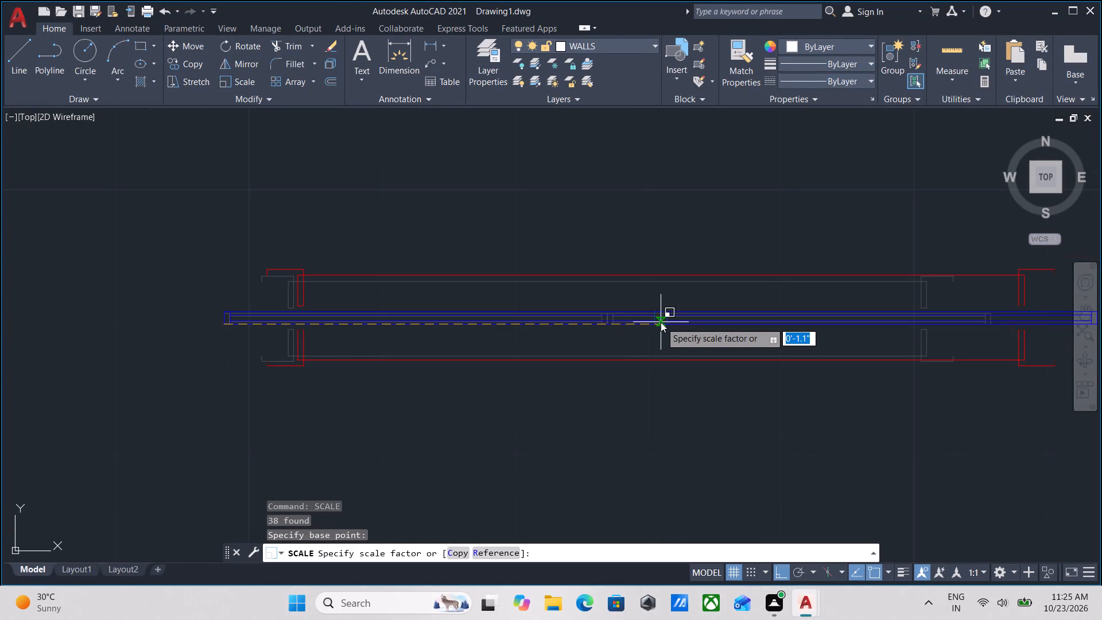
key(Return)
scroll(253, 323, up, 2)
scroll(194, 325, up, 2)
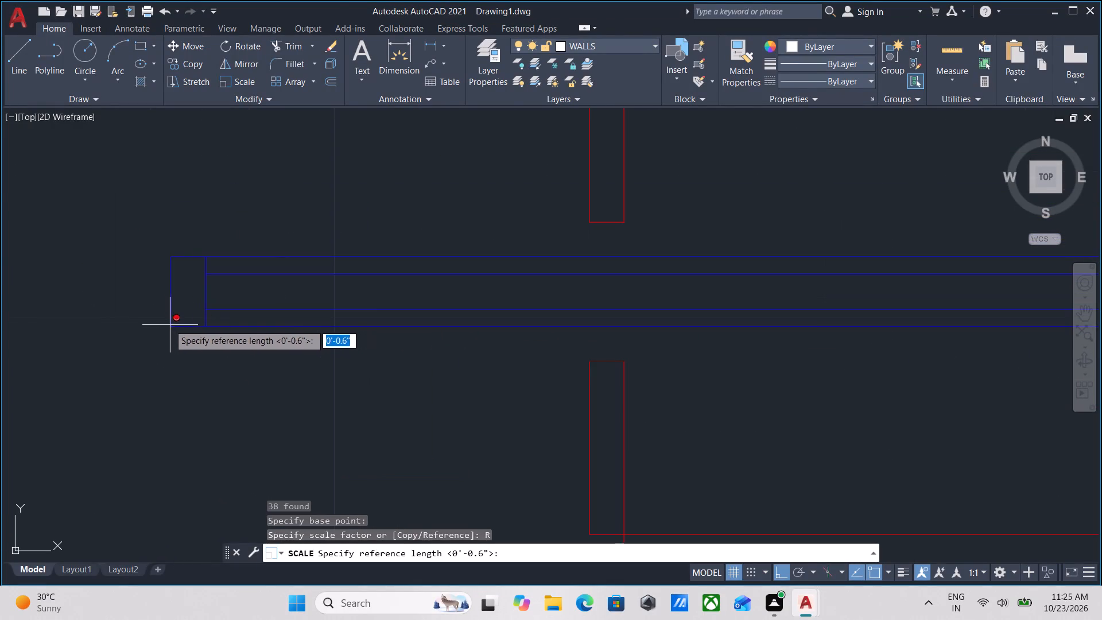
click(170, 327)
scroll(1096, 506, down, 1)
scroll(813, 385, down, 1)
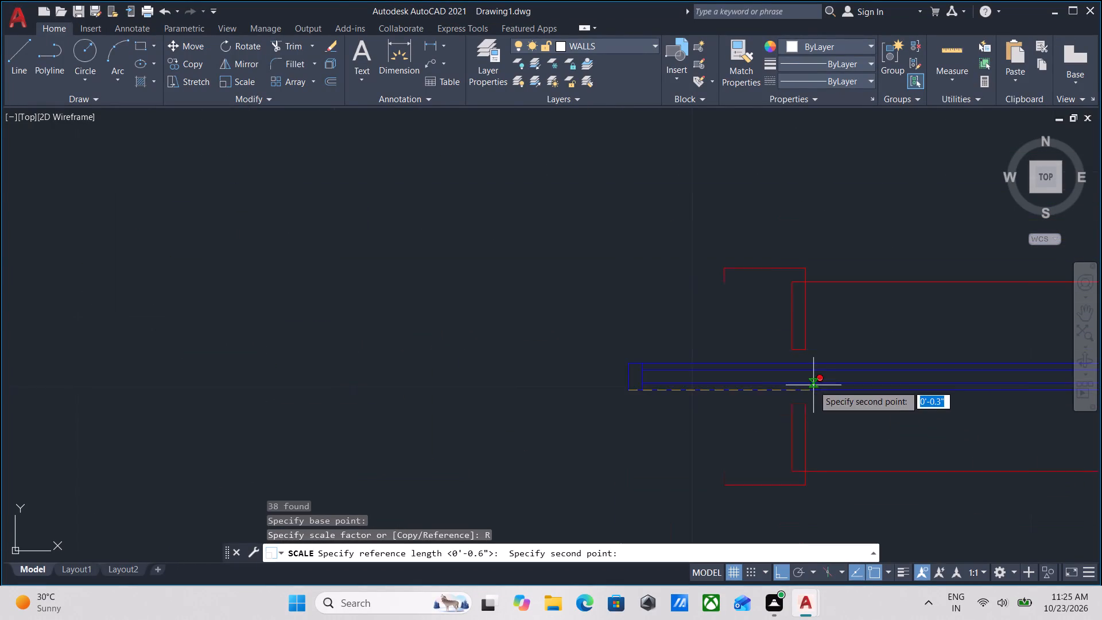
scroll(813, 385, down, 1)
middle_drag(813, 385, 426, 348)
middle_drag(879, 367, 459, 348)
middle_drag(1096, 349, 616, 342)
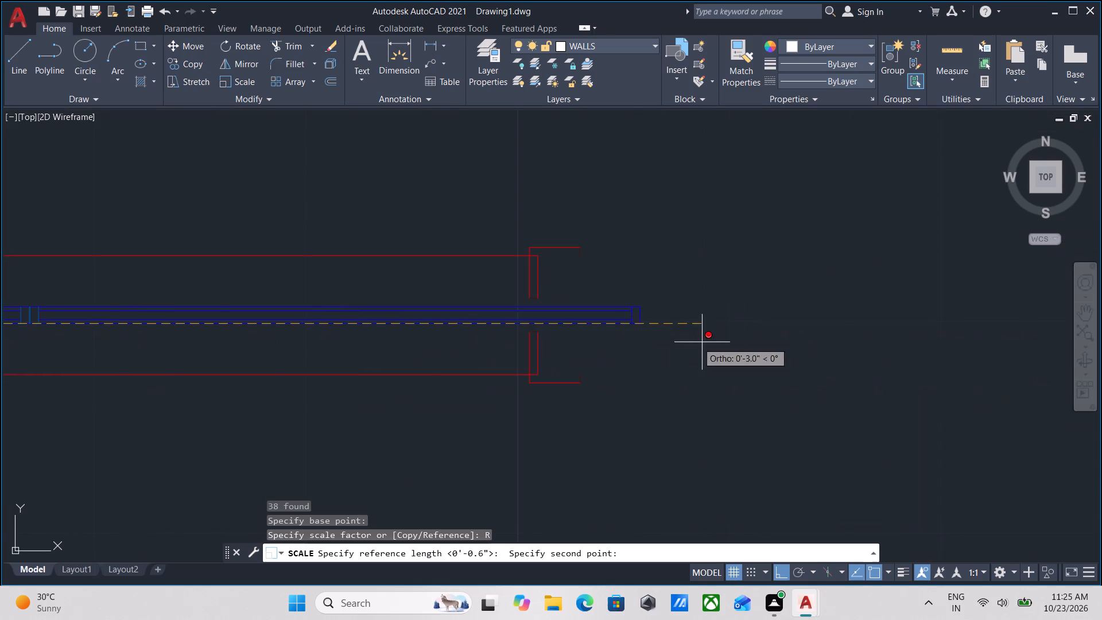
scroll(628, 330, up, 3)
click(681, 297)
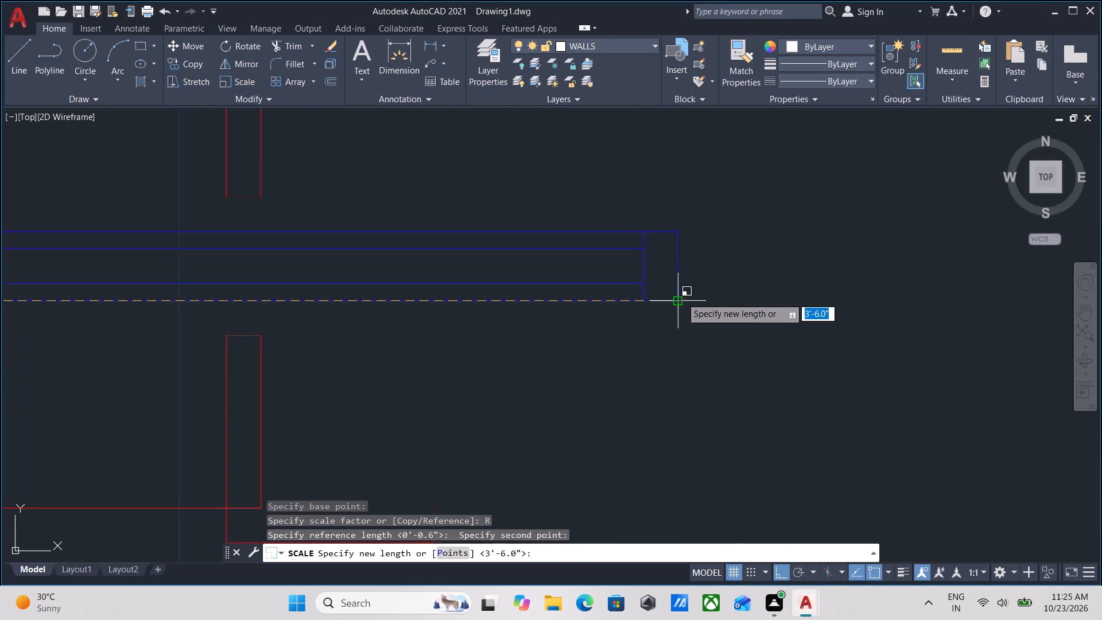
scroll(777, 305, down, 5)
middle_drag(814, 311, 638, 309)
scroll(798, 307, down, 3)
scroll(851, 293, down, 2)
middle_drag(851, 293, 831, 293)
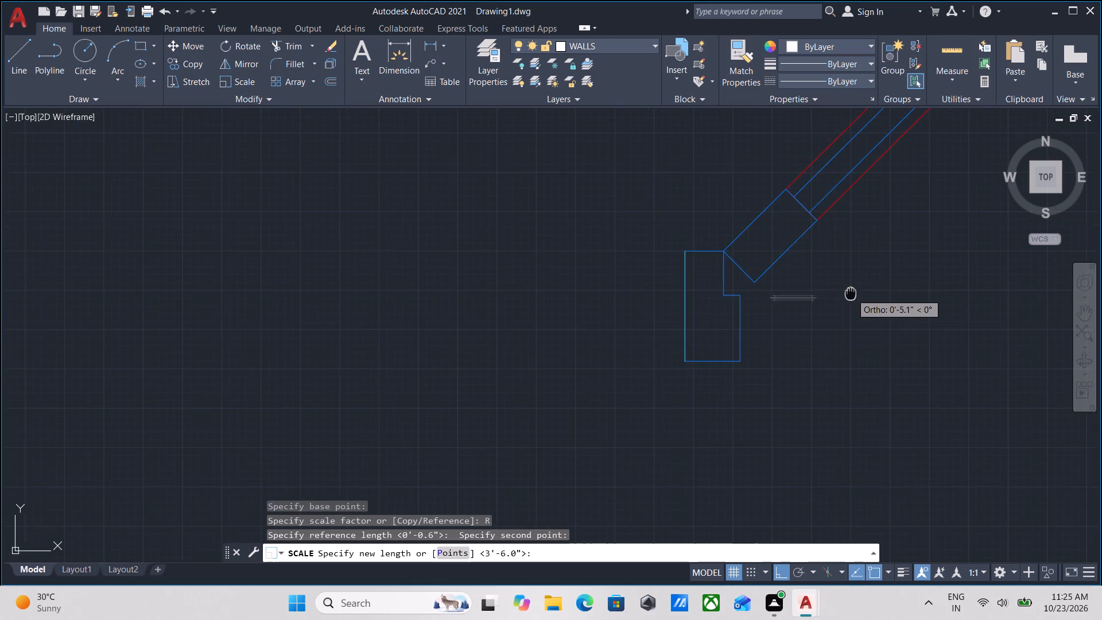
middle_drag(831, 293, 468, 306)
scroll(468, 306, down, 1)
text(6')
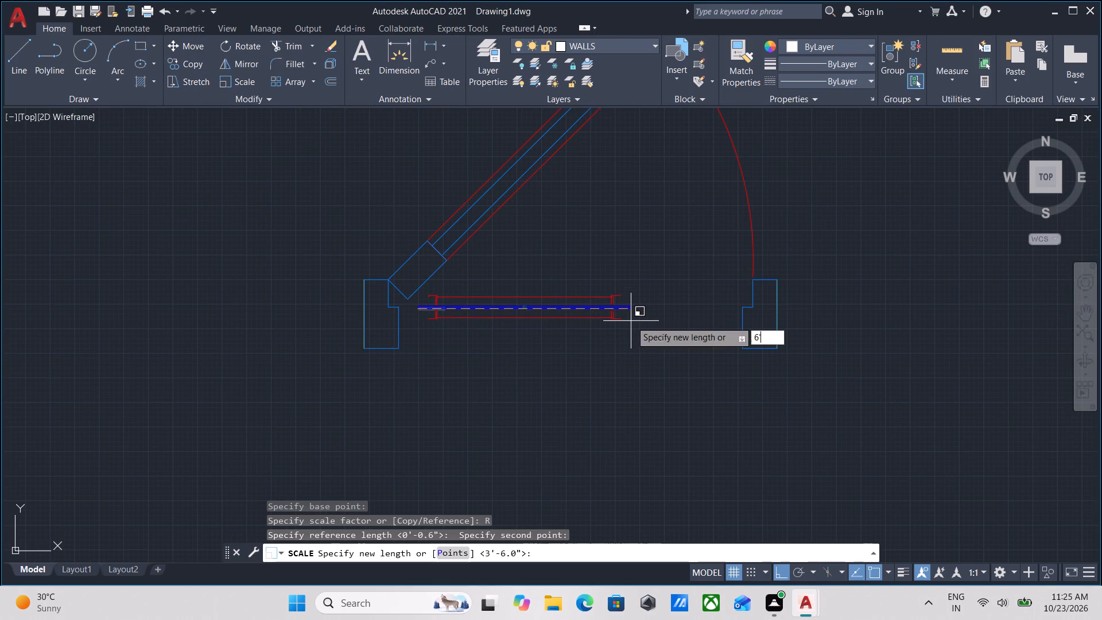
key(Return)
Rotate the single-leaf door block 270° about the lower-right corner of its hinge-side jamb.
scroll(635, 321, down, 4)
middle_drag(638, 321, 600, 367)
scroll(597, 358, up, 2)
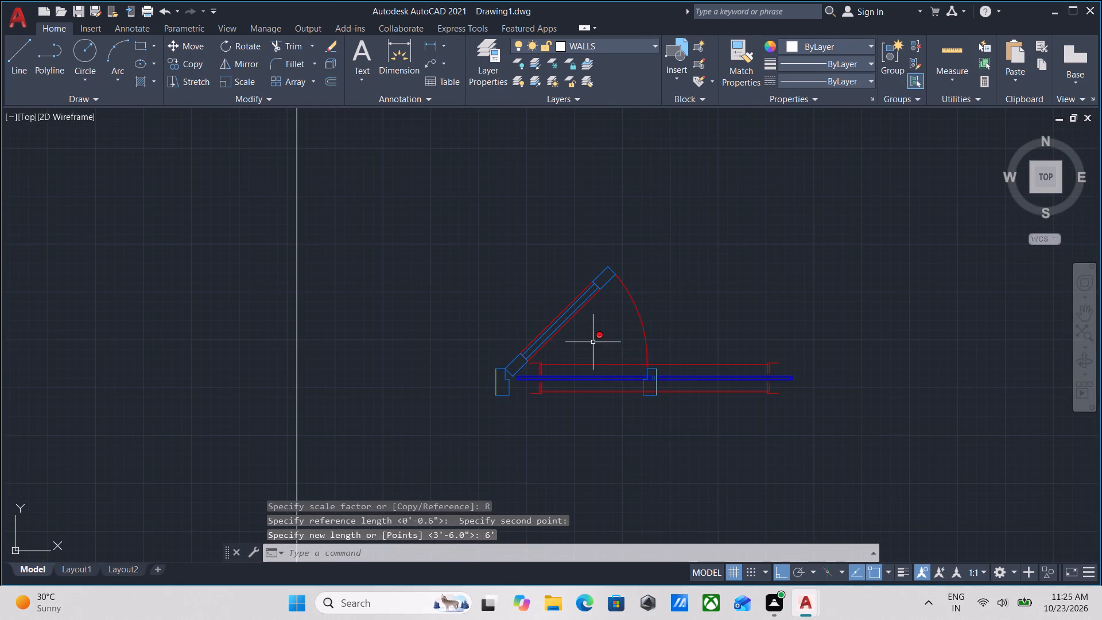
drag(593, 342, 573, 316)
click(542, 282)
scroll(562, 323, up, 1)
middle_drag(562, 323, 618, 303)
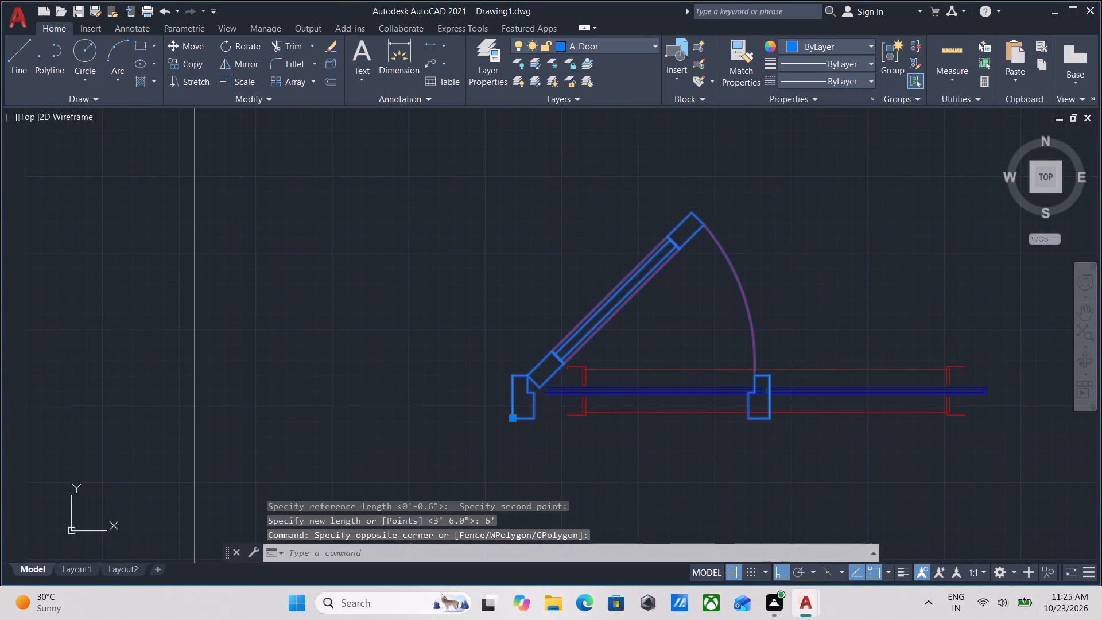
text(RO)
key(Return)
scroll(533, 442, up, 2)
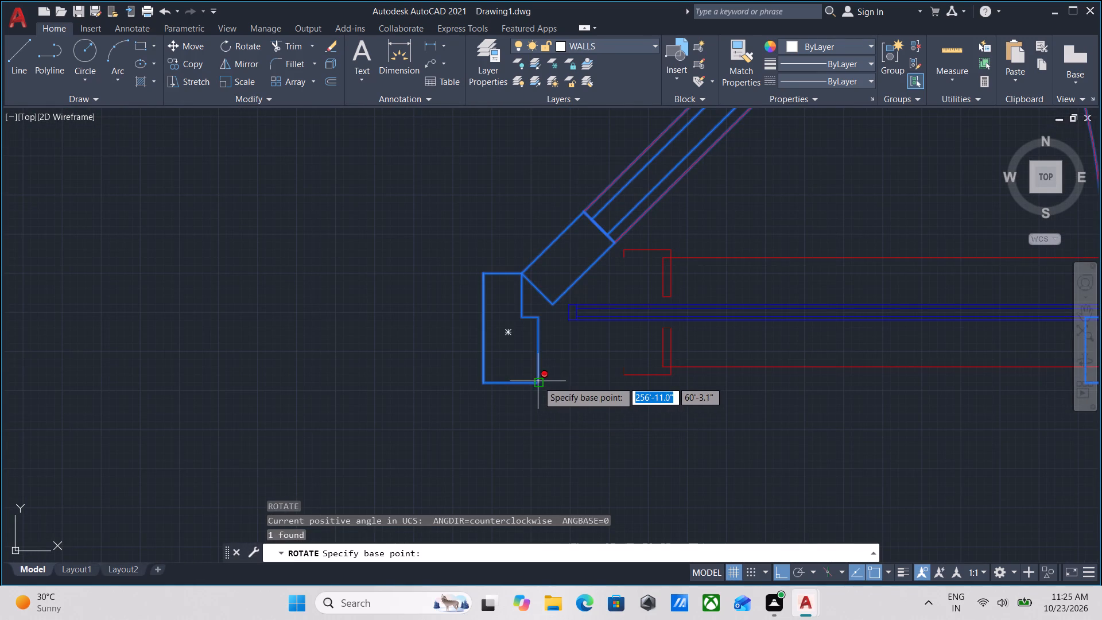
click(538, 381)
middle_drag(542, 418, 638, 134)
scroll(680, 285, down, 2)
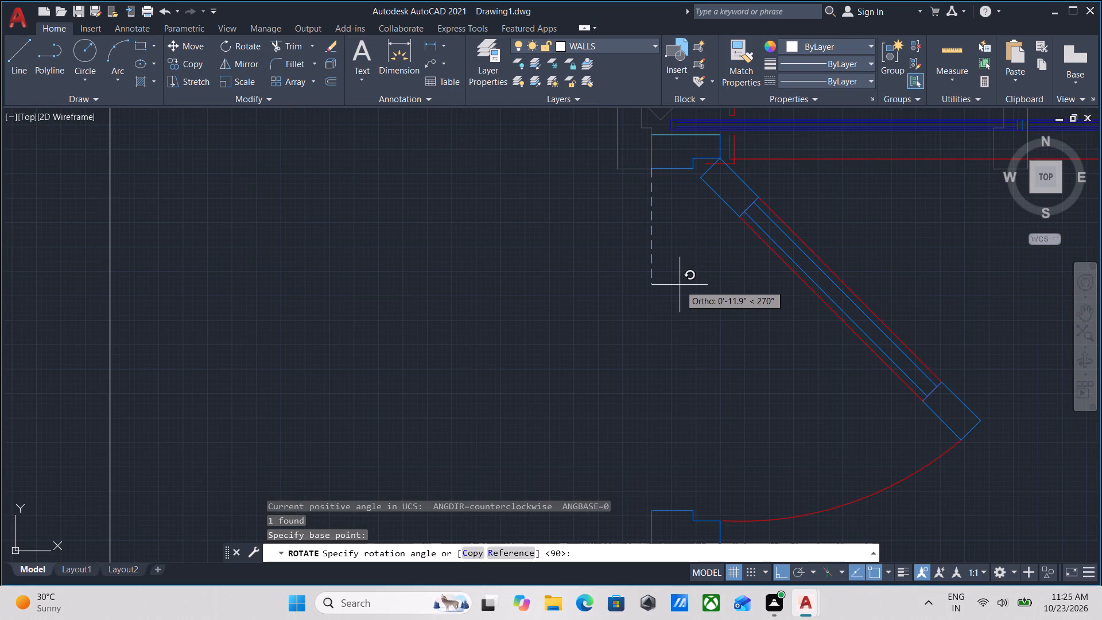
click(659, 325)
Copy the rotated single-leaf door from its upper jamb edge's midpoint into the wall opening just below the staircase, with Ortho off.
click(814, 229)
click(732, 278)
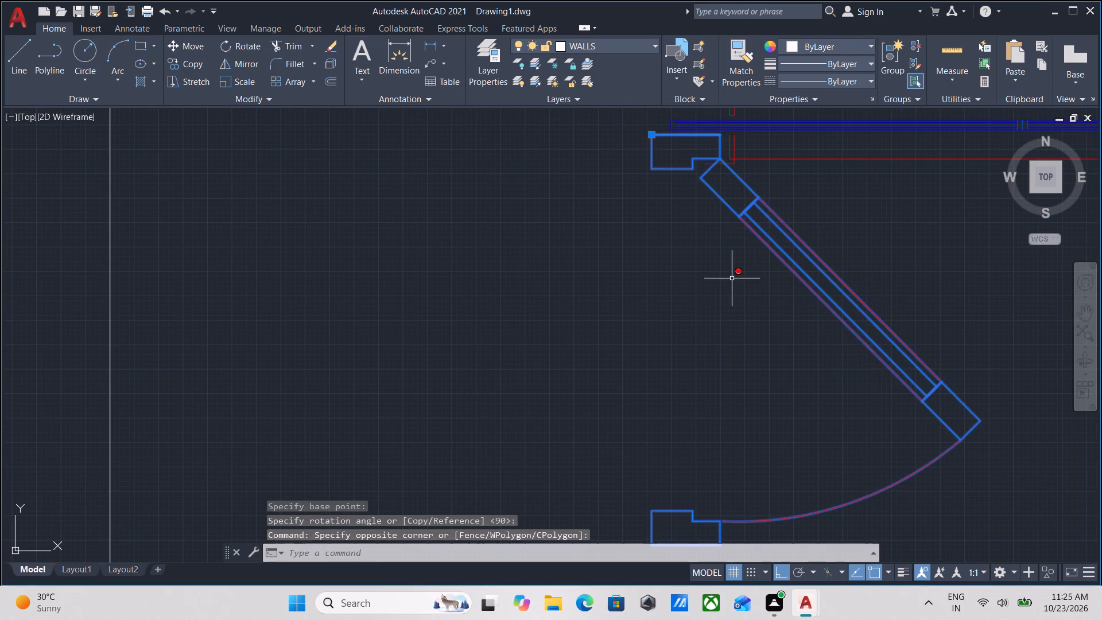
middle_drag(731, 281, 712, 343)
key(c)
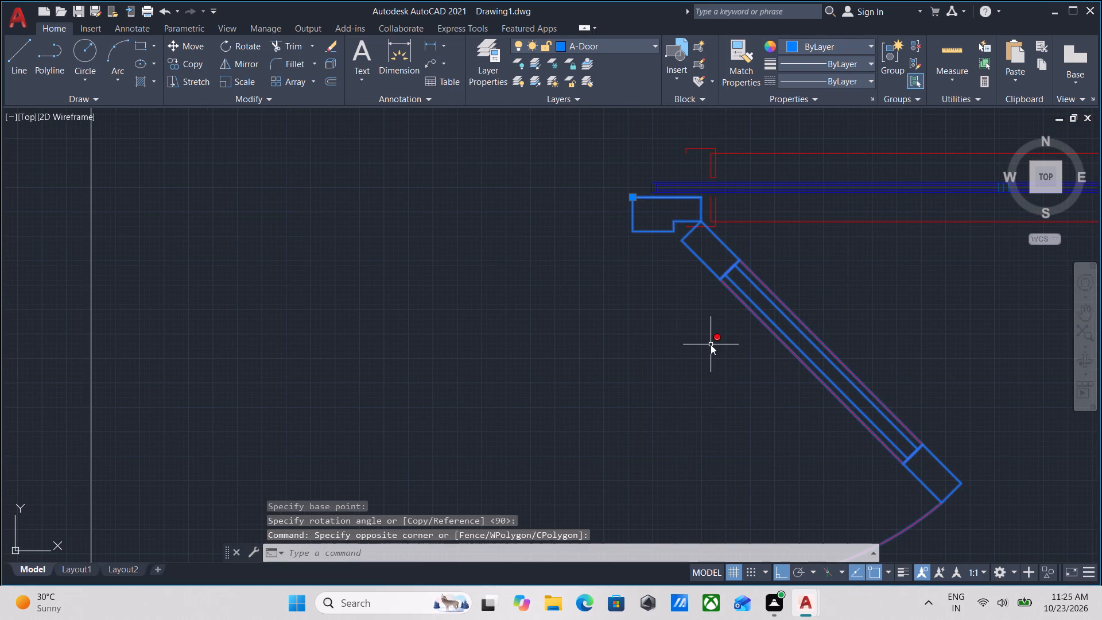
key(o)
key(Return)
middle_drag(635, 183, 650, 249)
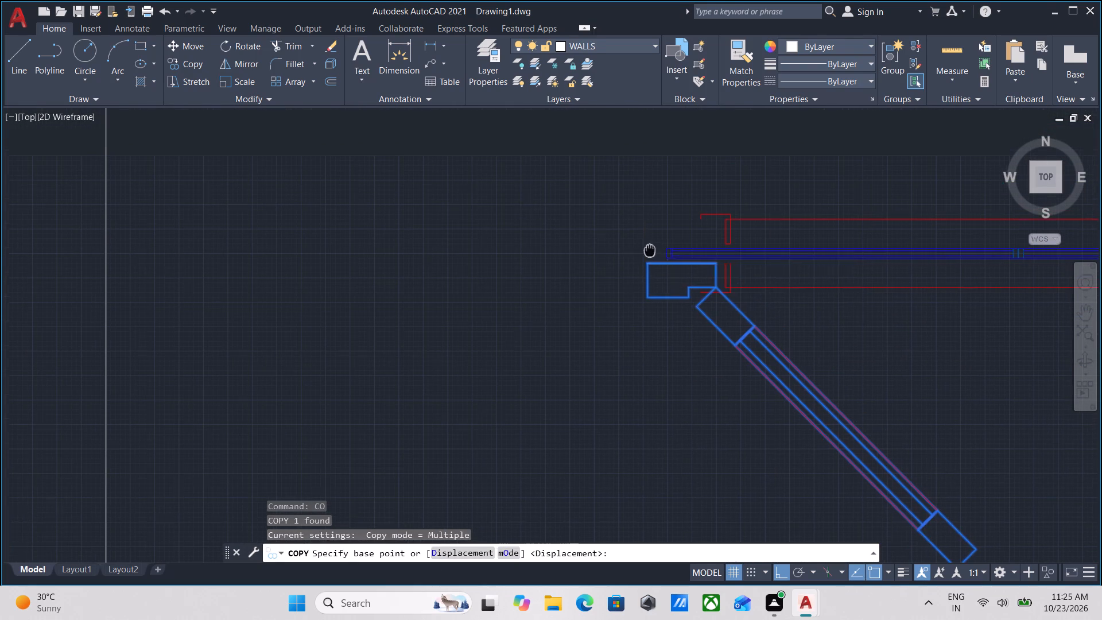
click(678, 261)
scroll(386, 259, down, 1)
middle_drag(386, 259, 461, 265)
key(F8)
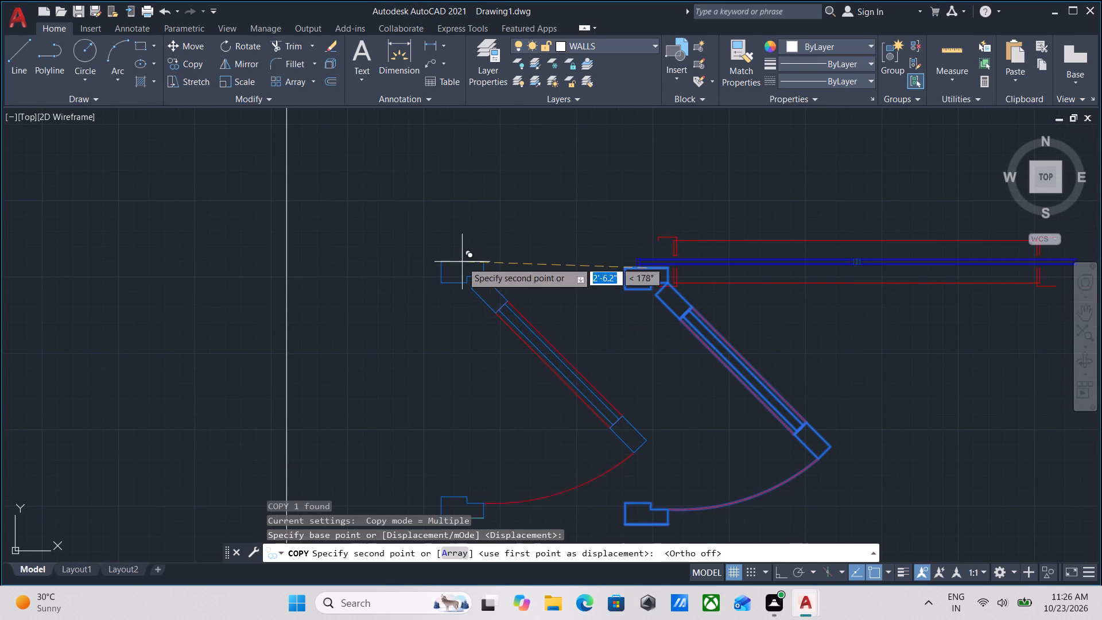
scroll(370, 269, down, 2)
middle_drag(339, 275, 576, 281)
scroll(278, 263, down, 1)
middle_drag(296, 266, 495, 257)
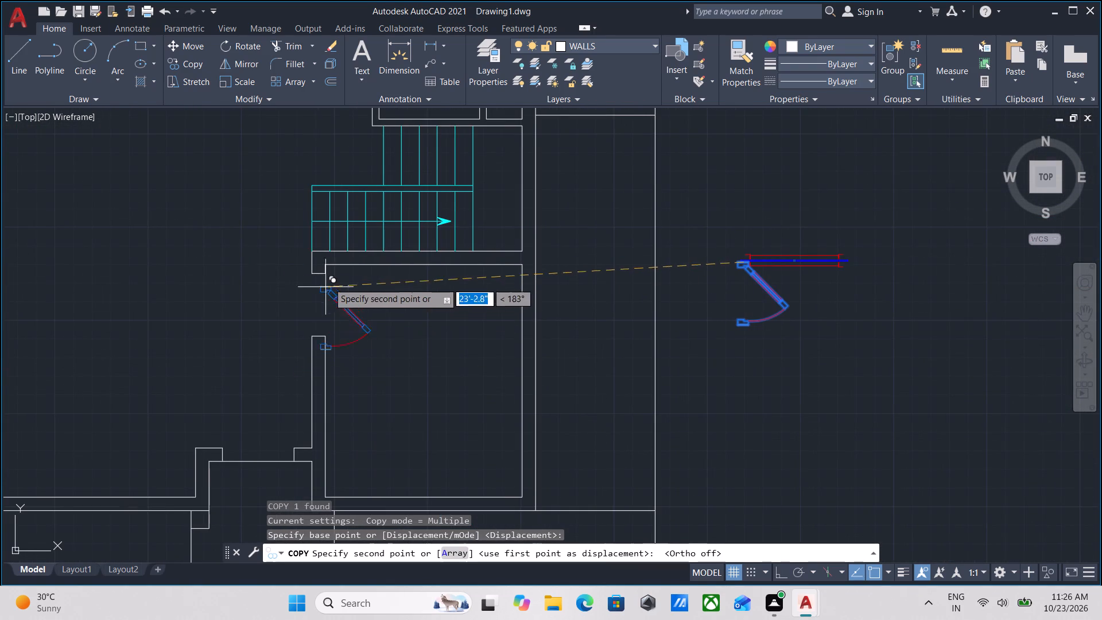
scroll(333, 273, up, 2)
click(292, 270)
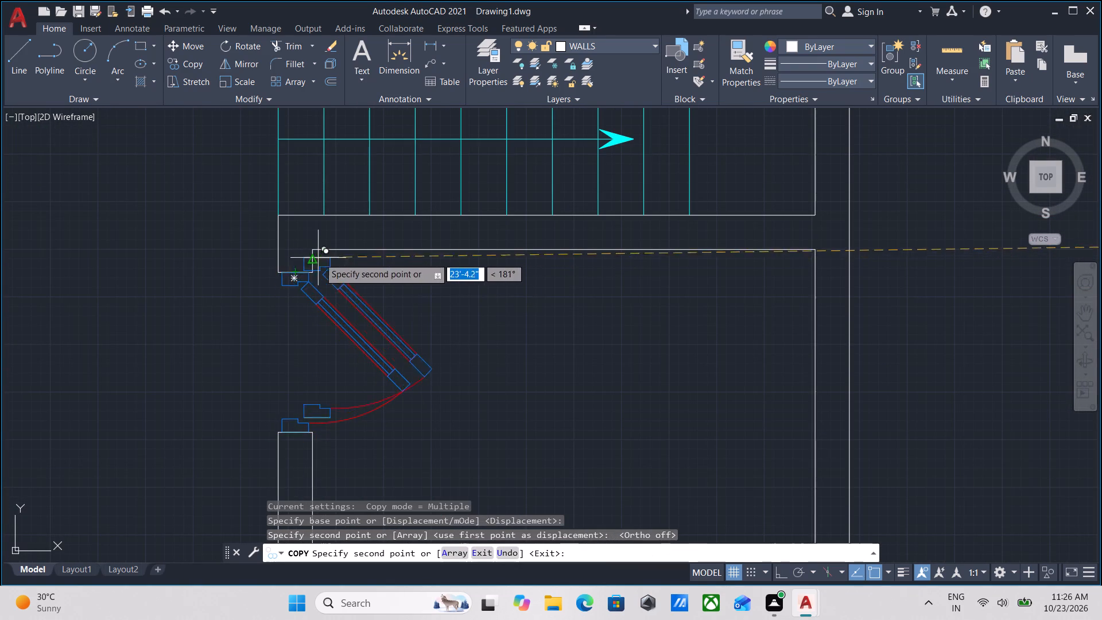
Examine the plan around the staircase for further places for the single-leaf door, and end the copying.
scroll(325, 257, down, 1)
middle_drag(325, 257, 318, 347)
scroll(332, 294, down, 1)
middle_drag(332, 294, 335, 372)
scroll(345, 256, down, 2)
middle_drag(348, 243, 346, 354)
middle_drag(358, 284, 425, 104)
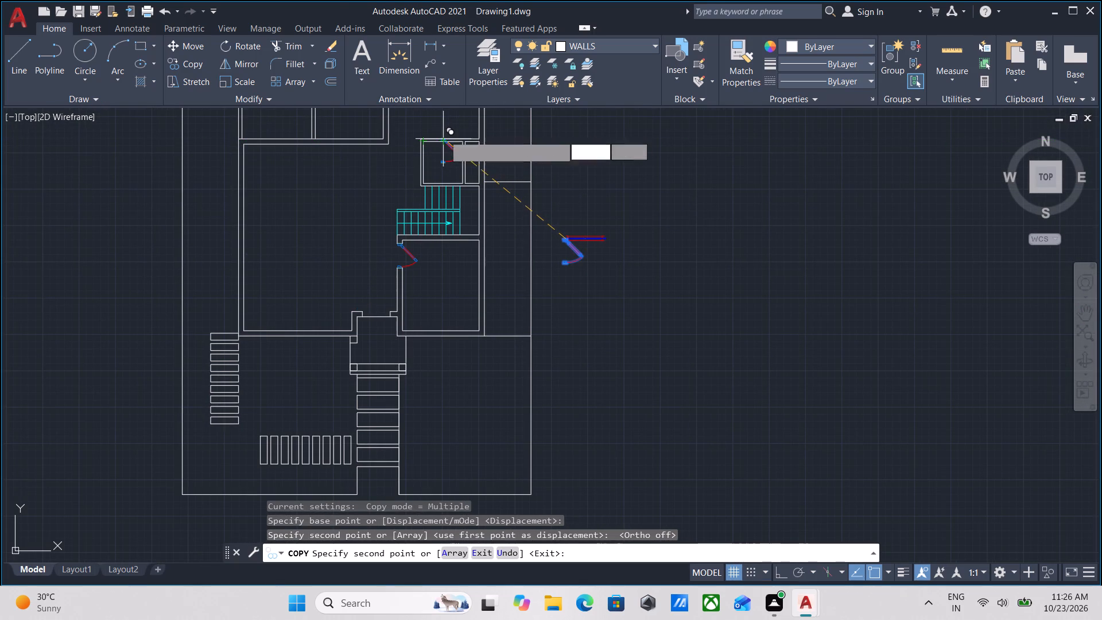
middle_drag(567, 201, 544, 294)
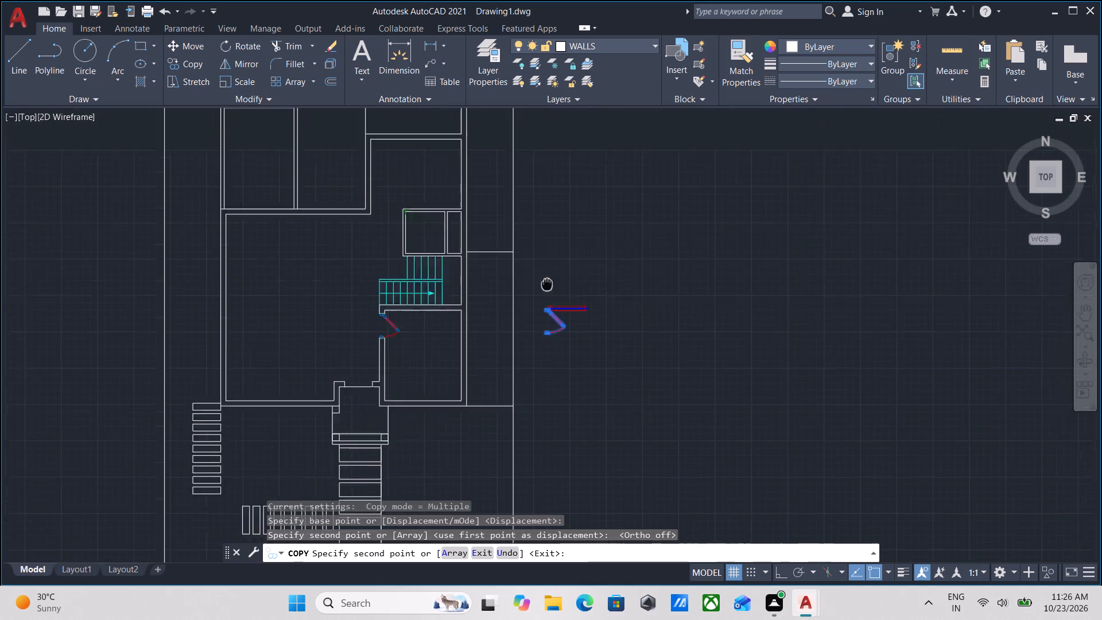
middle_drag(544, 294, 538, 311)
scroll(474, 273, up, 2)
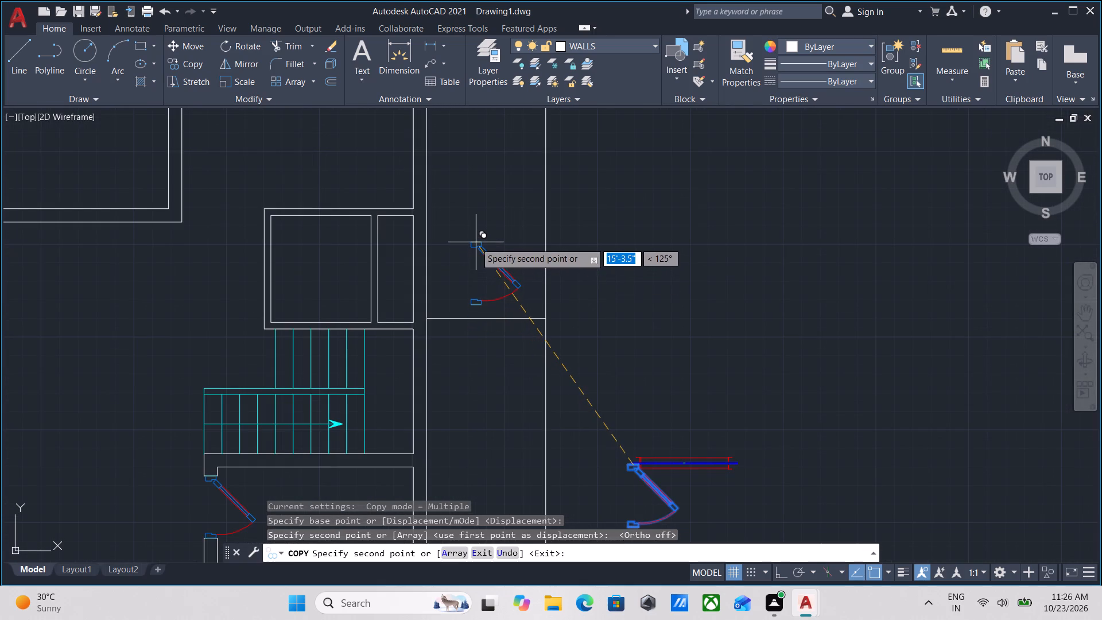
middle_drag(474, 243, 471, 302)
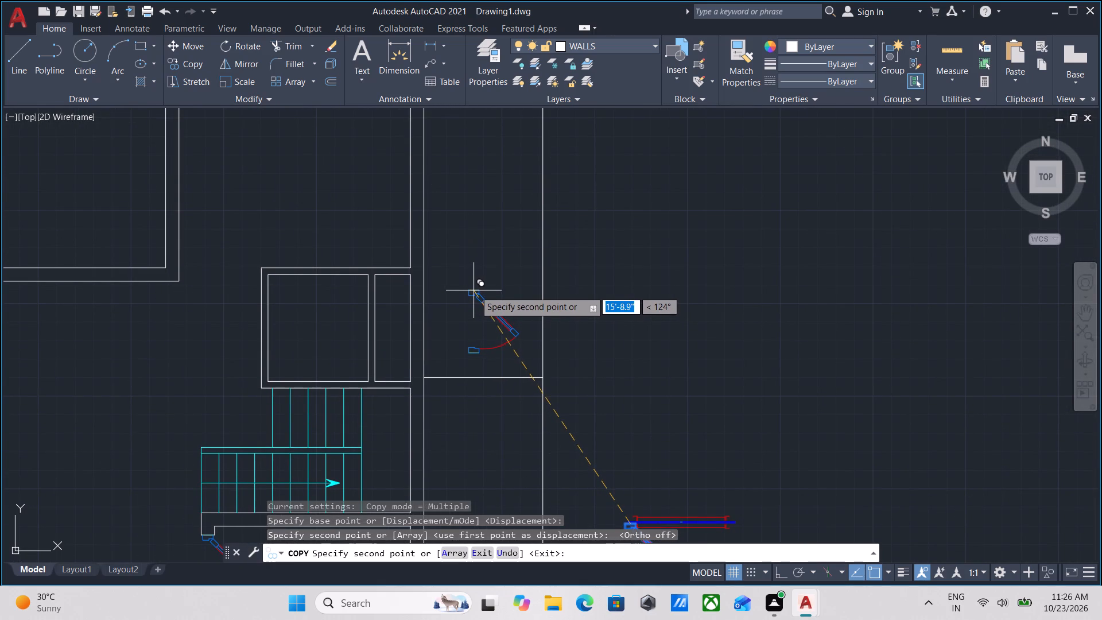
scroll(495, 272, down, 1)
middle_drag(495, 272, 480, 136)
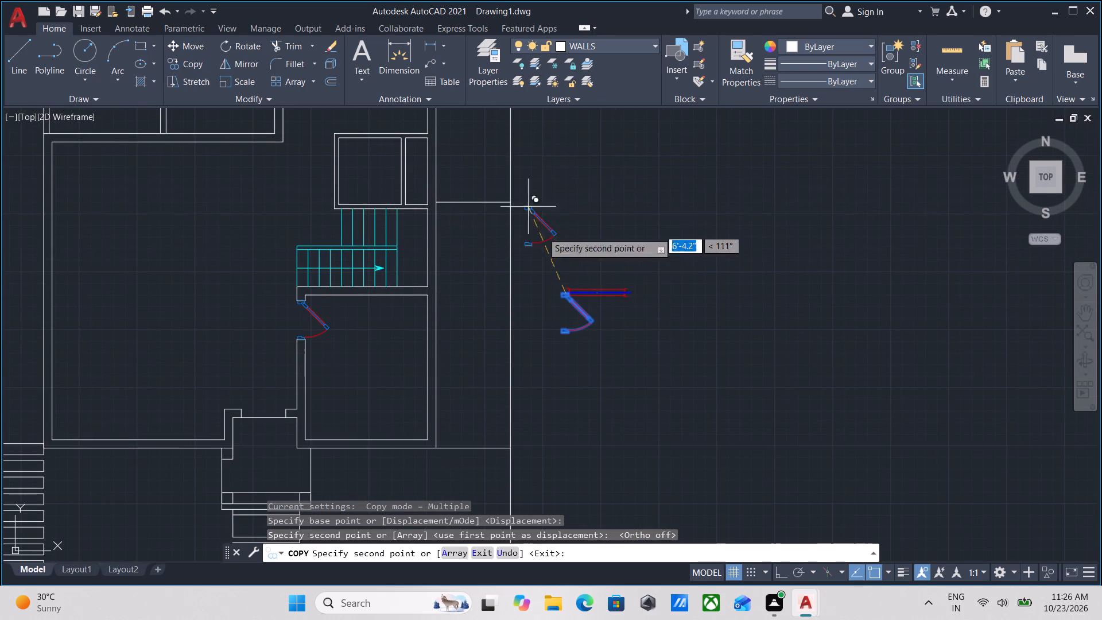
scroll(585, 293, up, 2)
key(Escape)
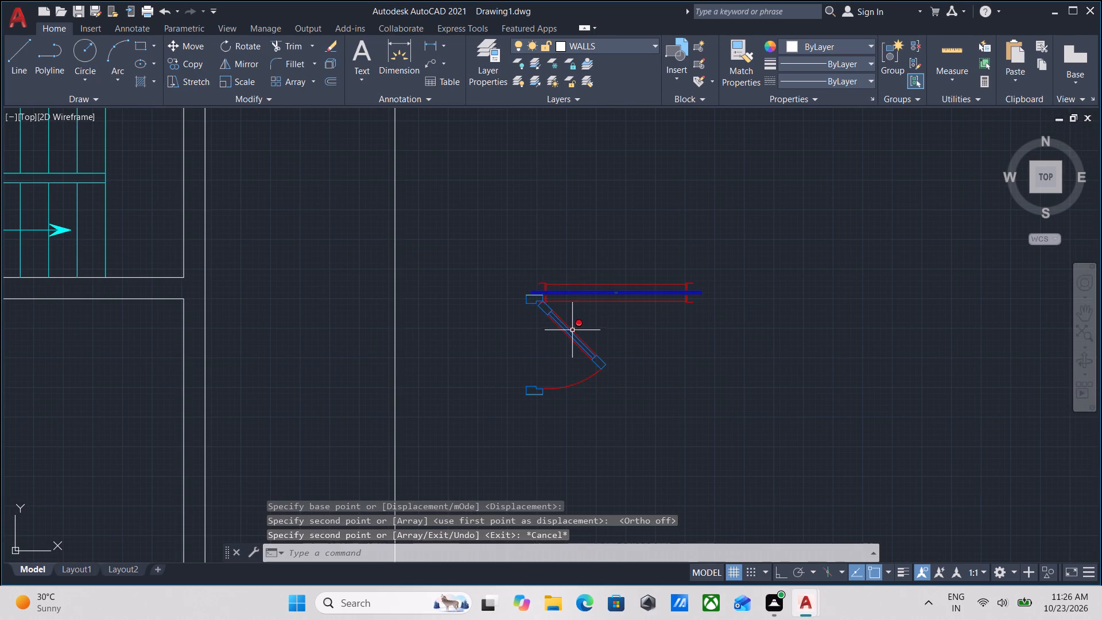
Insert the Door - Imperial block from the architectural tool palette in the empty area above the sliding door.
middle_drag(499, 219, 546, 304)
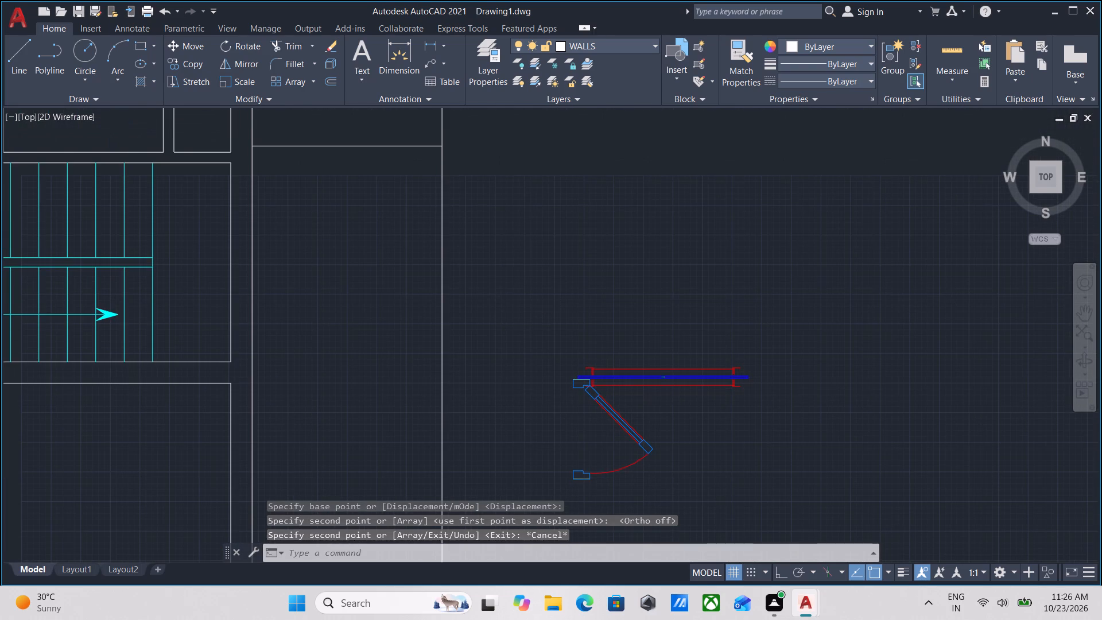
text(TP)
key(apostrophe)
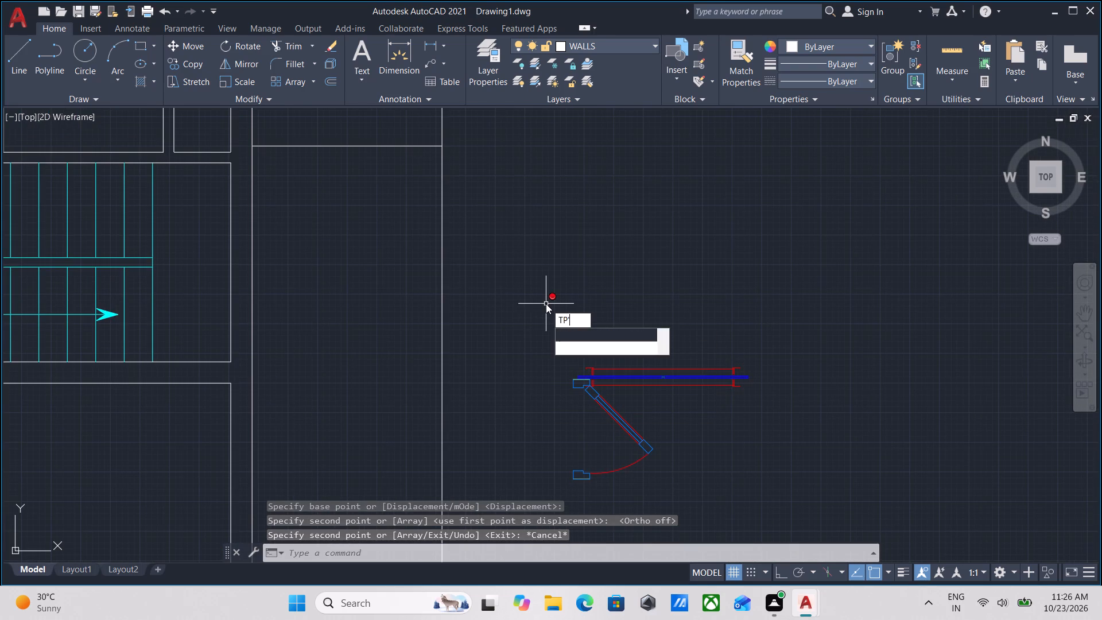
key(BackSpace)
key(Return)
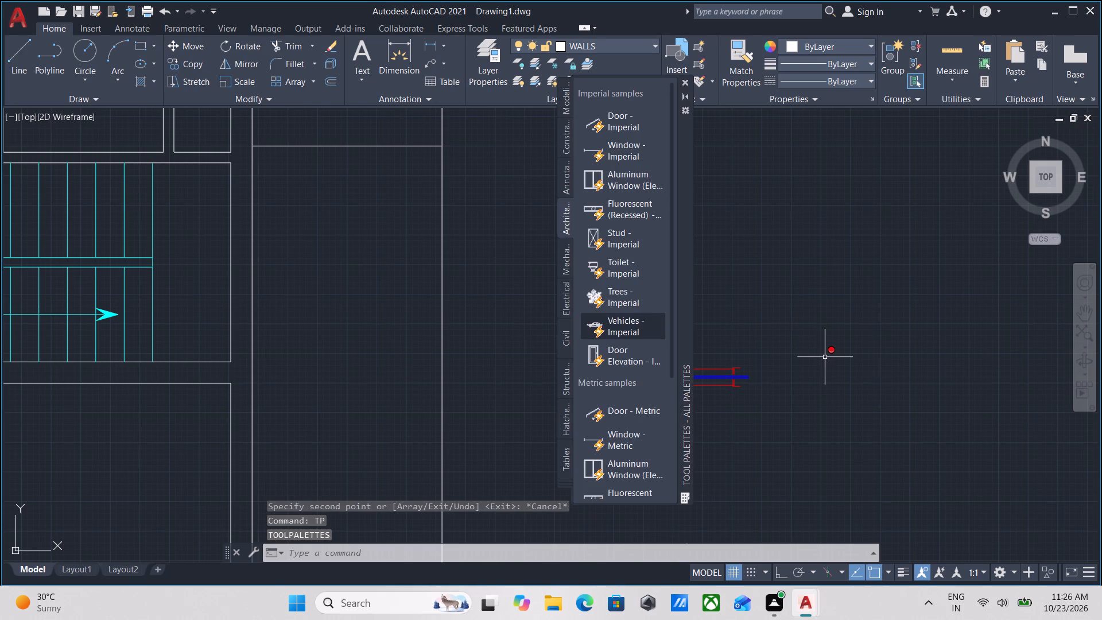
scroll(812, 352, up, 1)
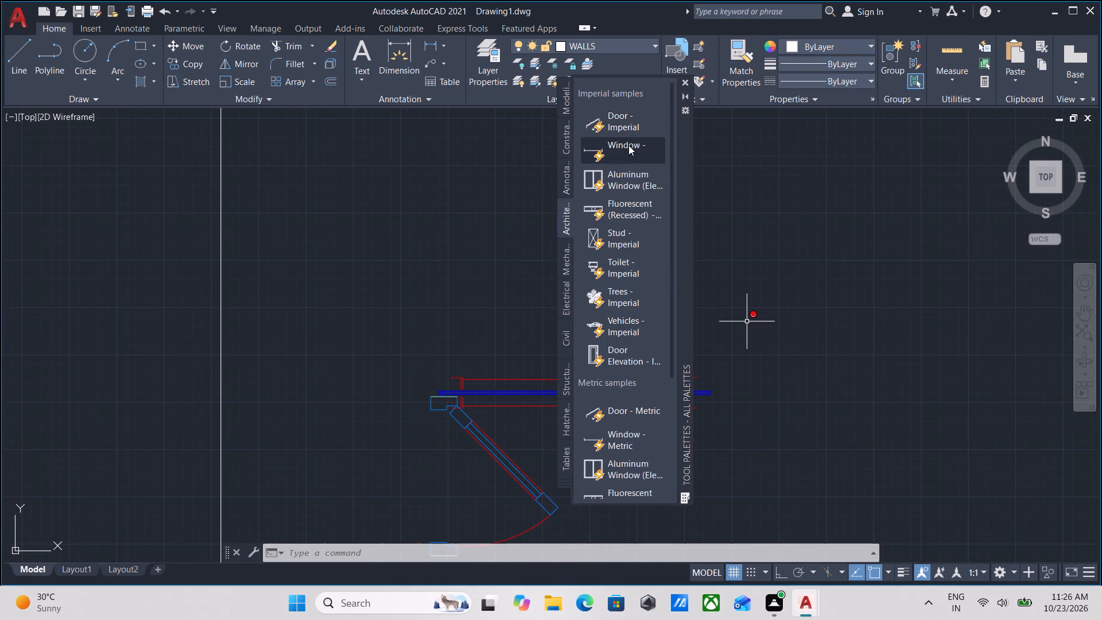
click(627, 123)
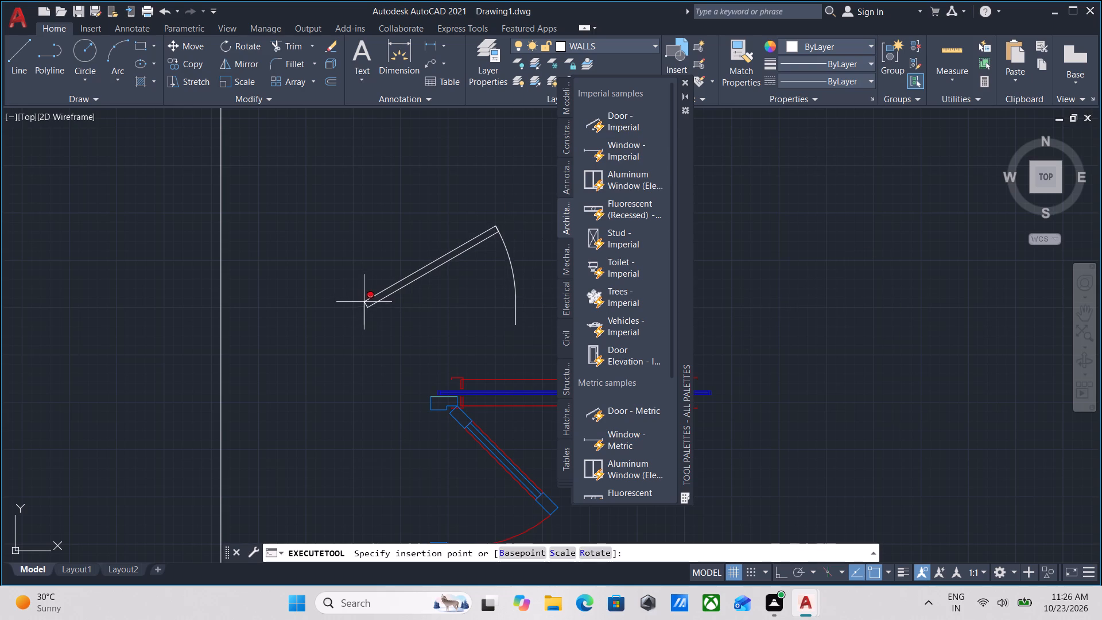
click(364, 297)
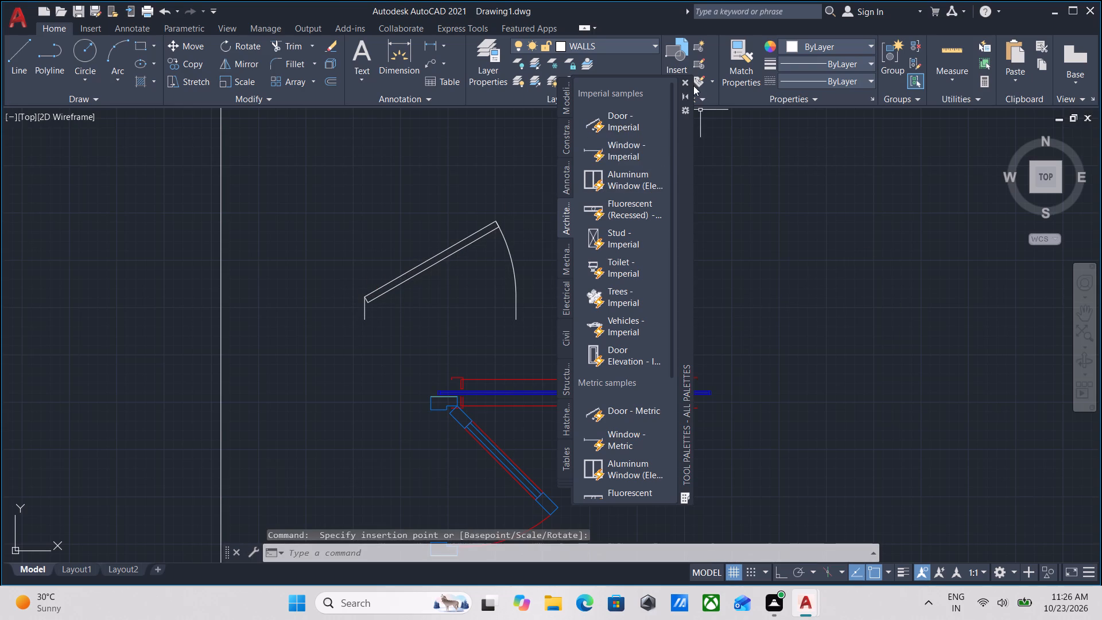
click(685, 84)
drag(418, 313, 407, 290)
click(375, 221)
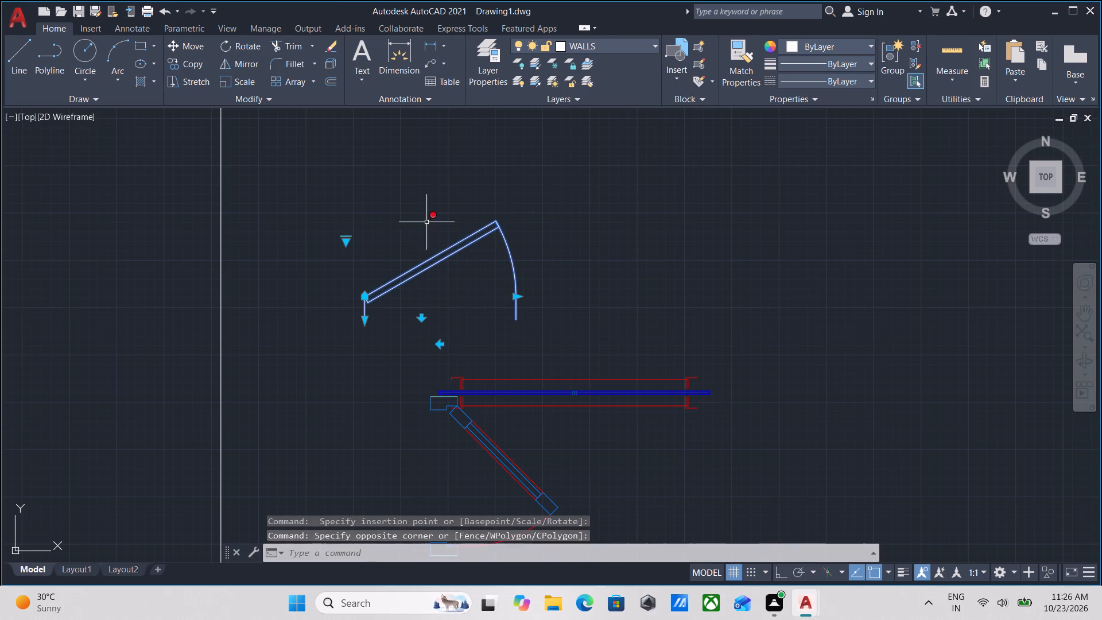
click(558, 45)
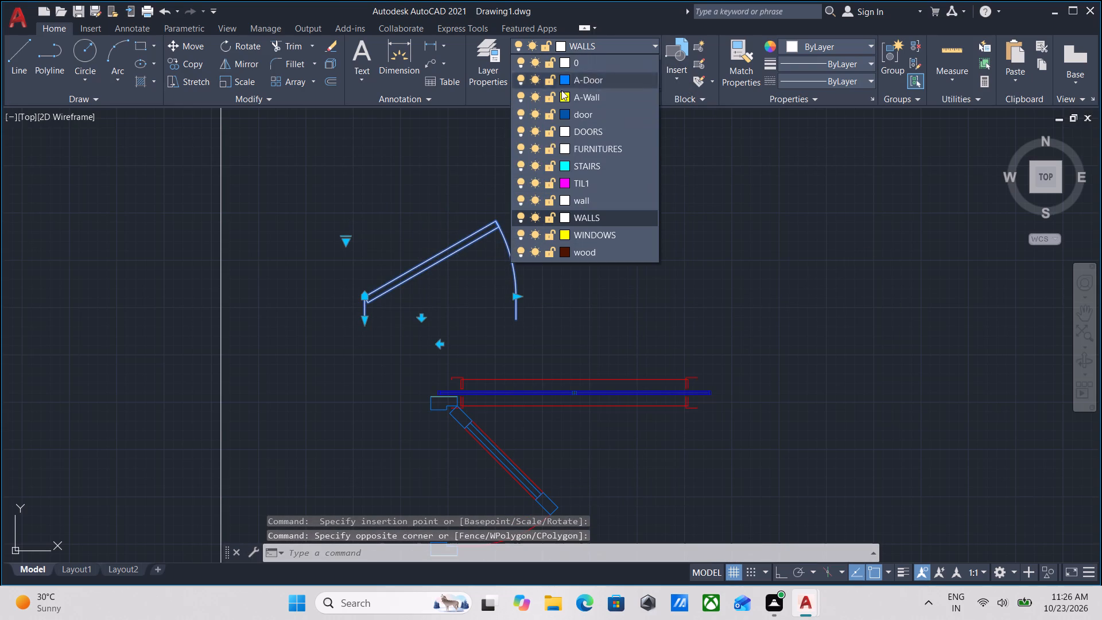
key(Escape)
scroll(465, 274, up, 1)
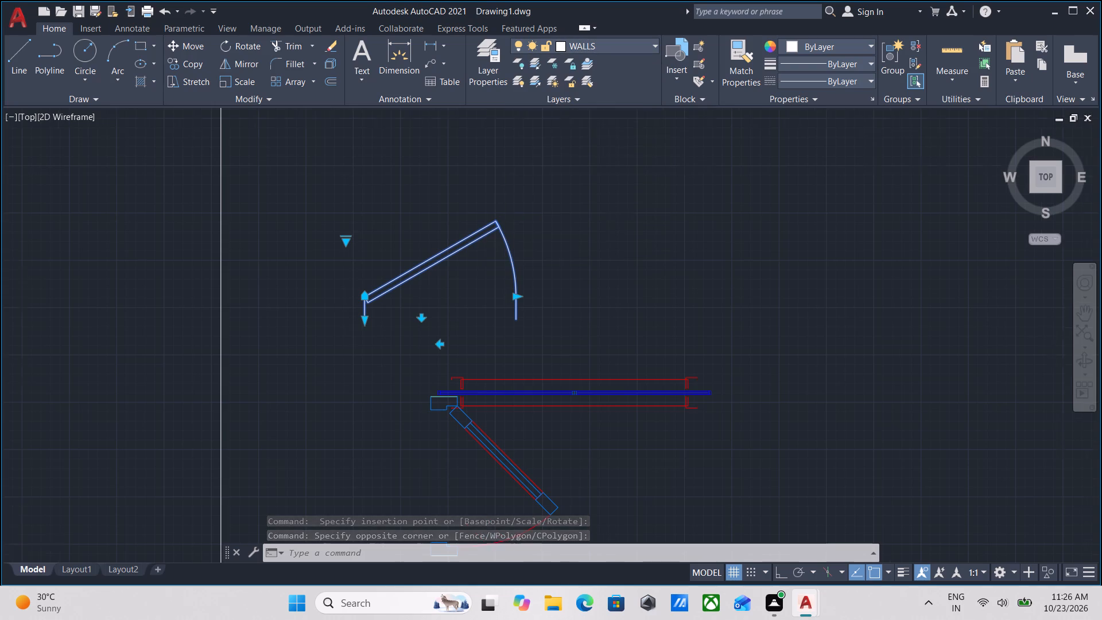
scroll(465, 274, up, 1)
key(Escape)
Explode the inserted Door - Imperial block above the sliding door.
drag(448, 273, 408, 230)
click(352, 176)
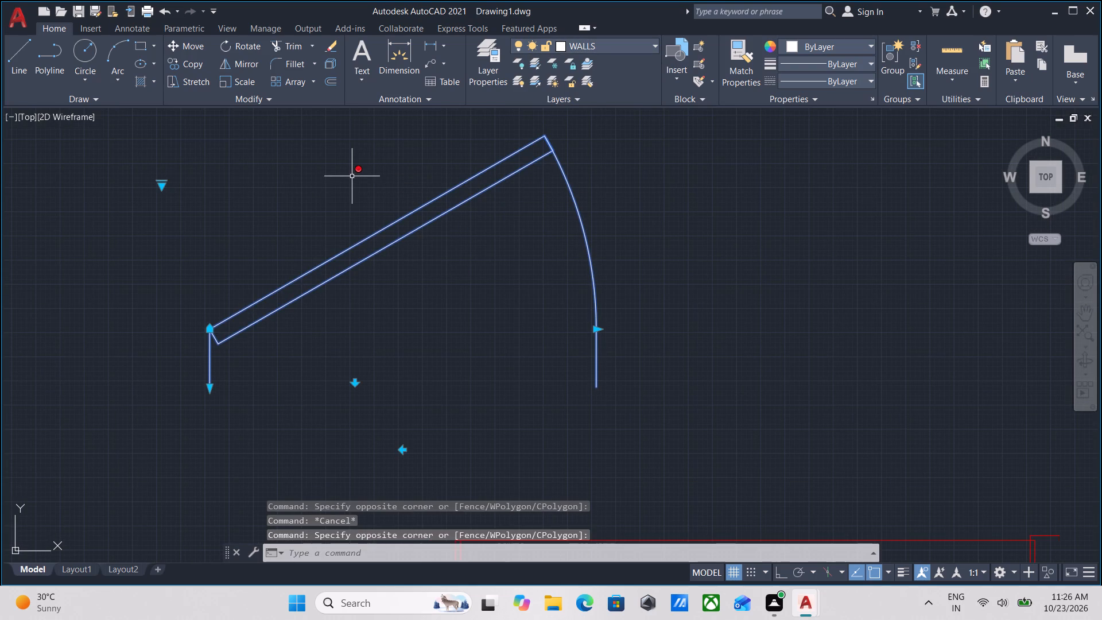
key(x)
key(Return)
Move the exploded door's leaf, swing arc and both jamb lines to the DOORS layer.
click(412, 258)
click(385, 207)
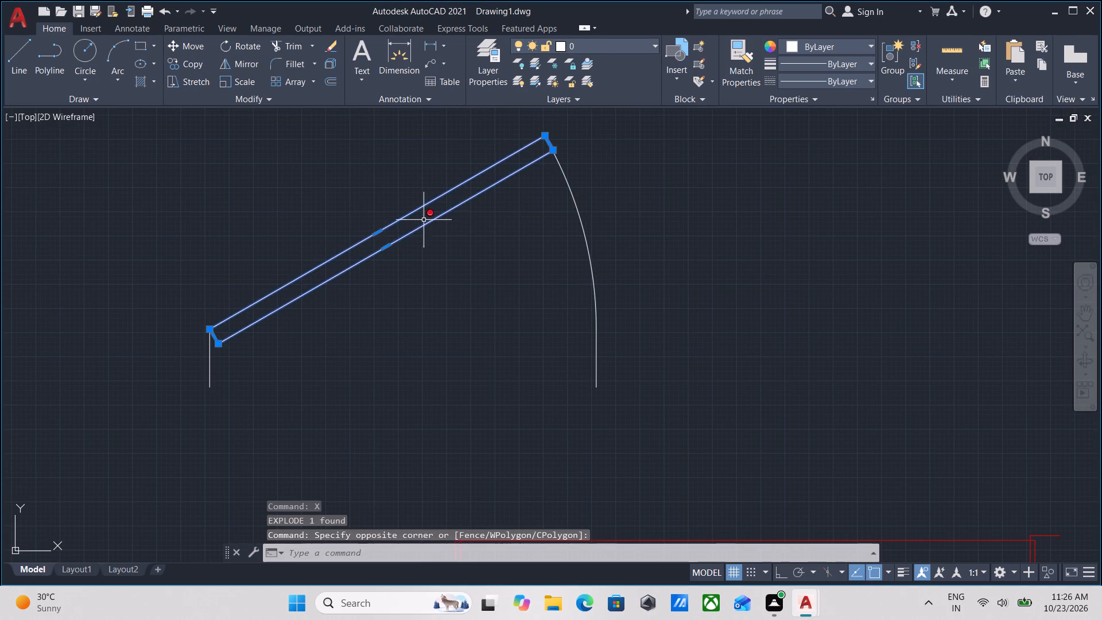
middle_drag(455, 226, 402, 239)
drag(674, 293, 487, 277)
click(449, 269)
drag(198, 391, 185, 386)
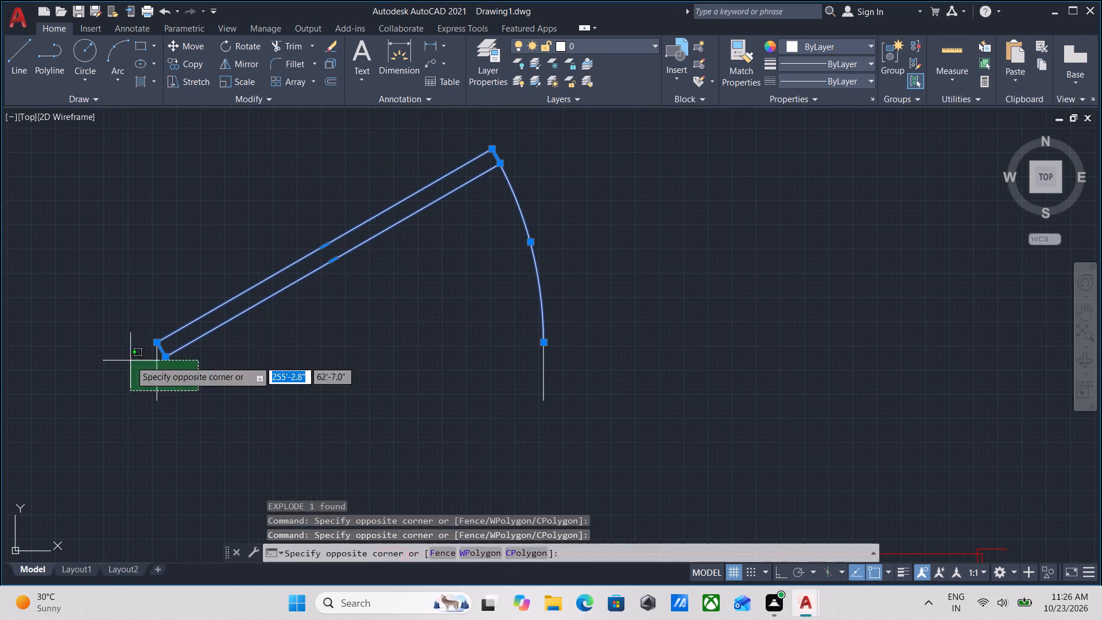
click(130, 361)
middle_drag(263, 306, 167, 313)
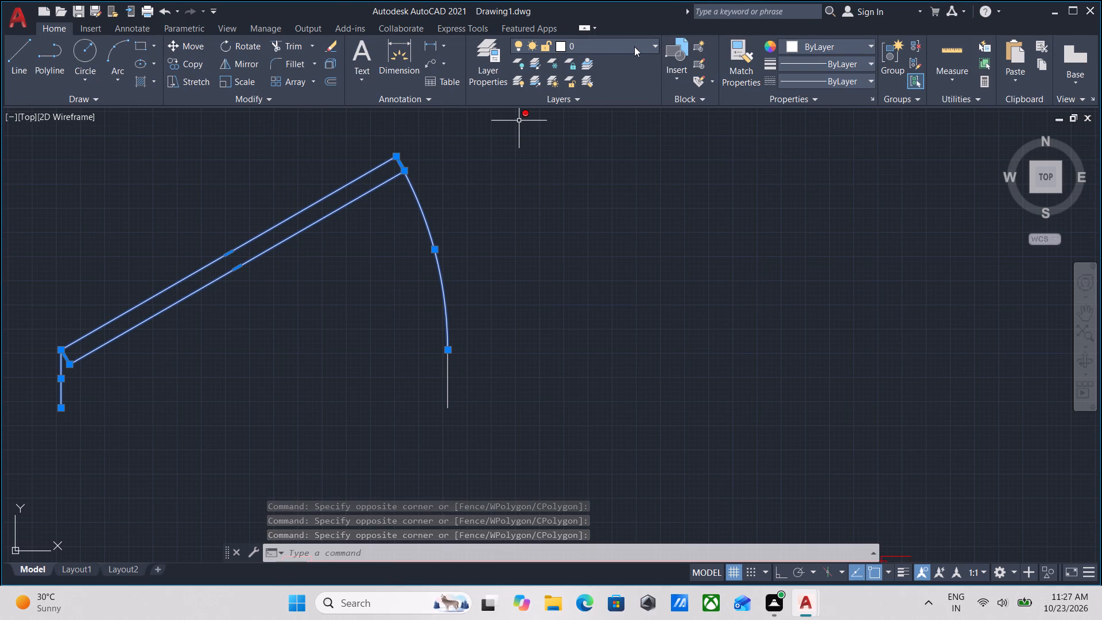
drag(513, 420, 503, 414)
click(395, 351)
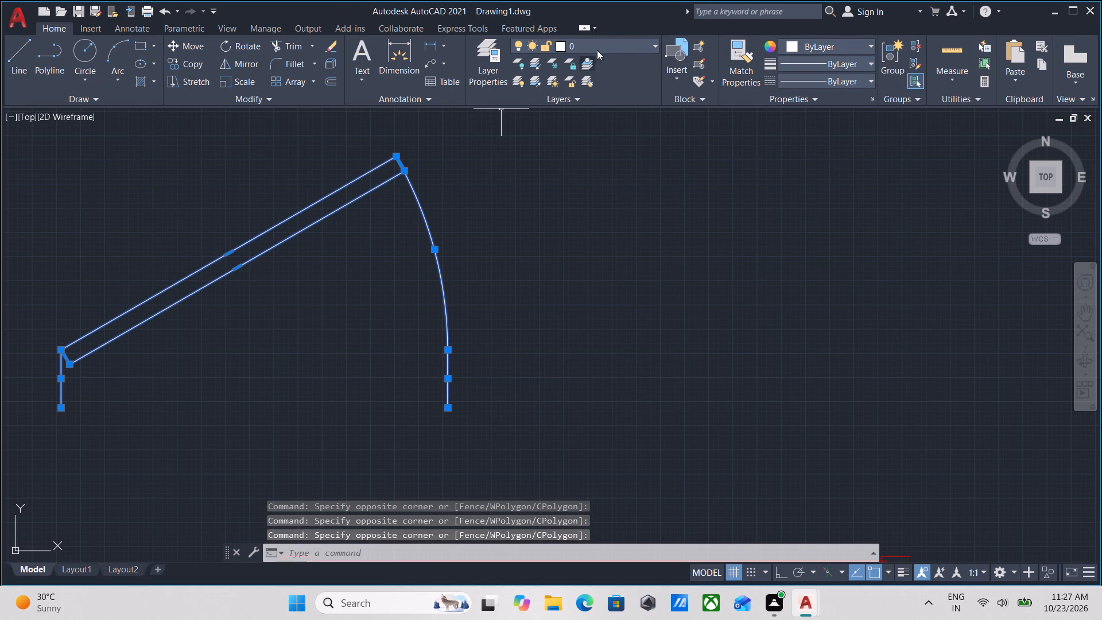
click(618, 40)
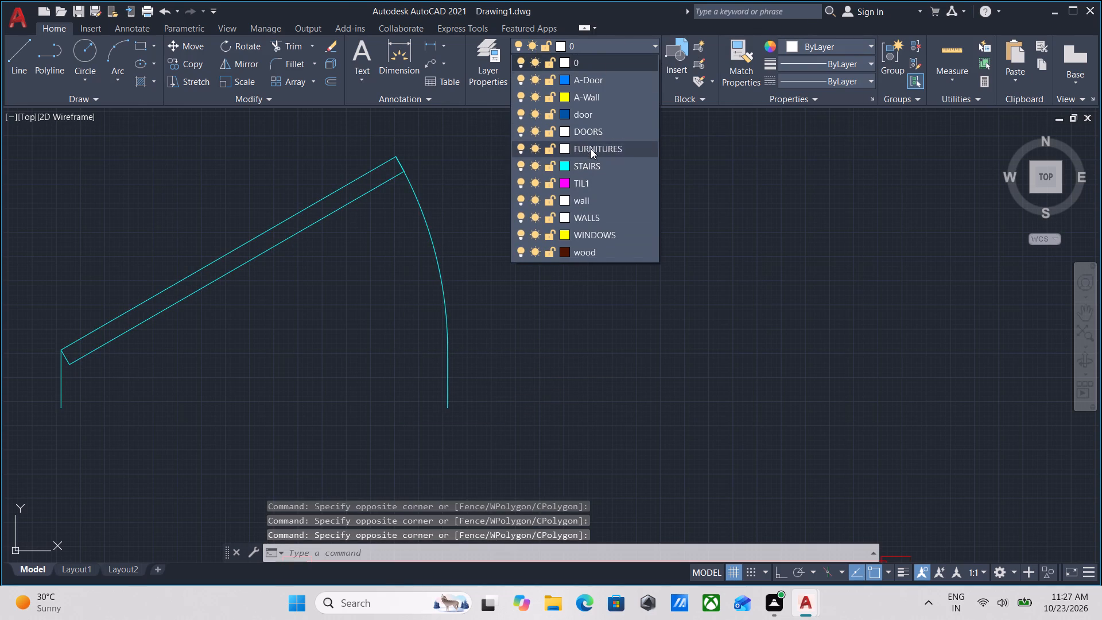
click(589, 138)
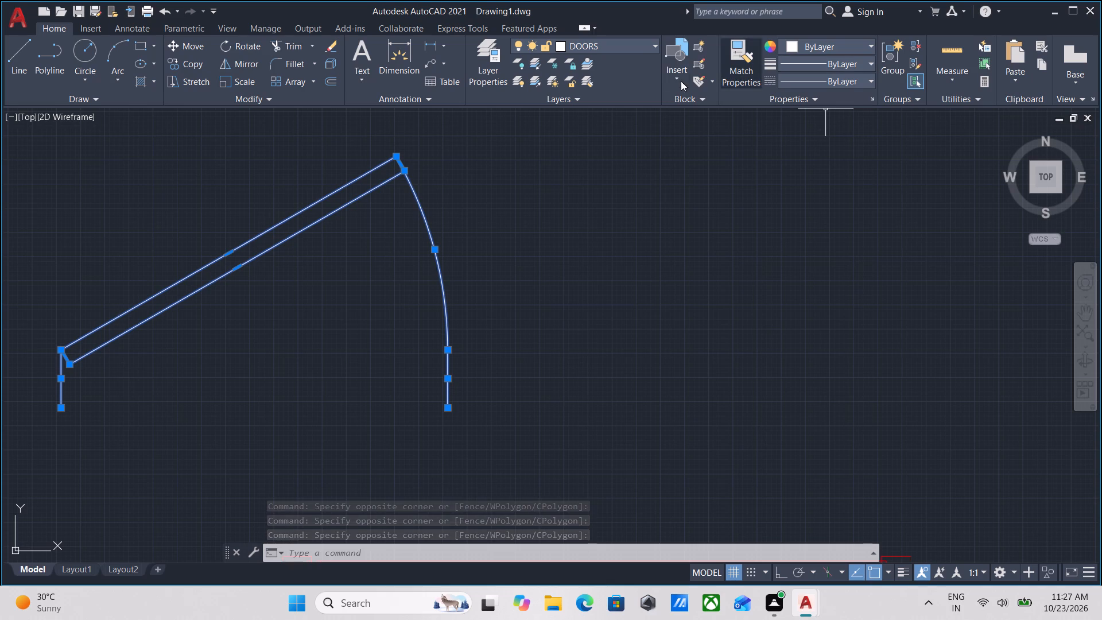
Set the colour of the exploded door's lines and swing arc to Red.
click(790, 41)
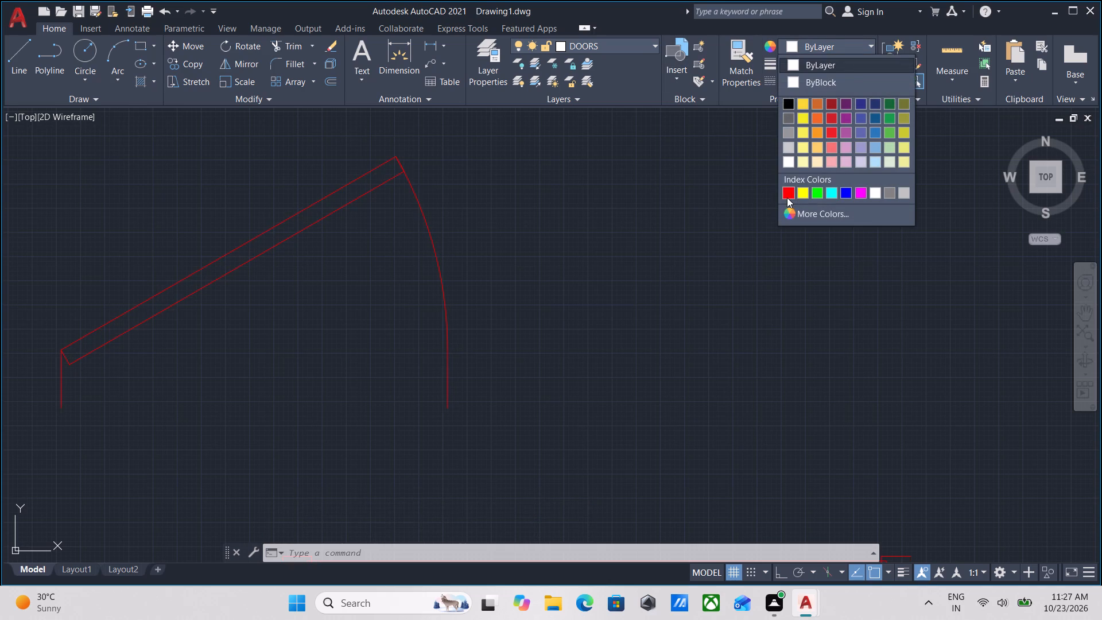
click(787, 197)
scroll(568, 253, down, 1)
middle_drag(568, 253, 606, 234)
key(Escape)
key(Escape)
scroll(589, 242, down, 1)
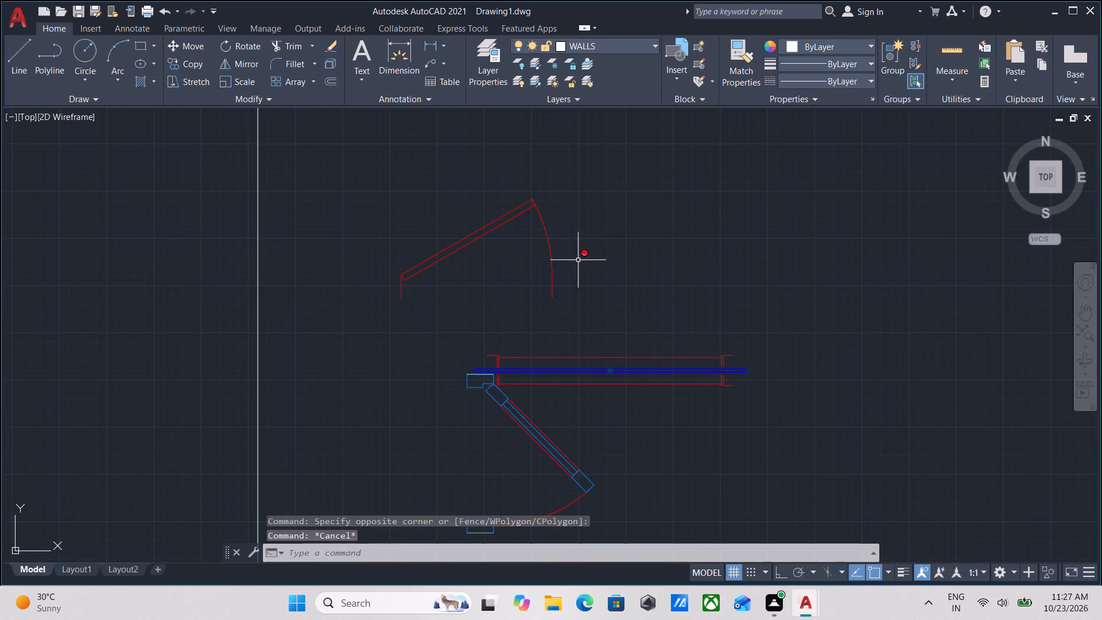
Erase the exploded red door above the sliding door, including its leaf, swing arc and both jamb lines.
scroll(575, 262, up, 2)
scroll(540, 255, down, 1)
middle_drag(540, 254, 559, 238)
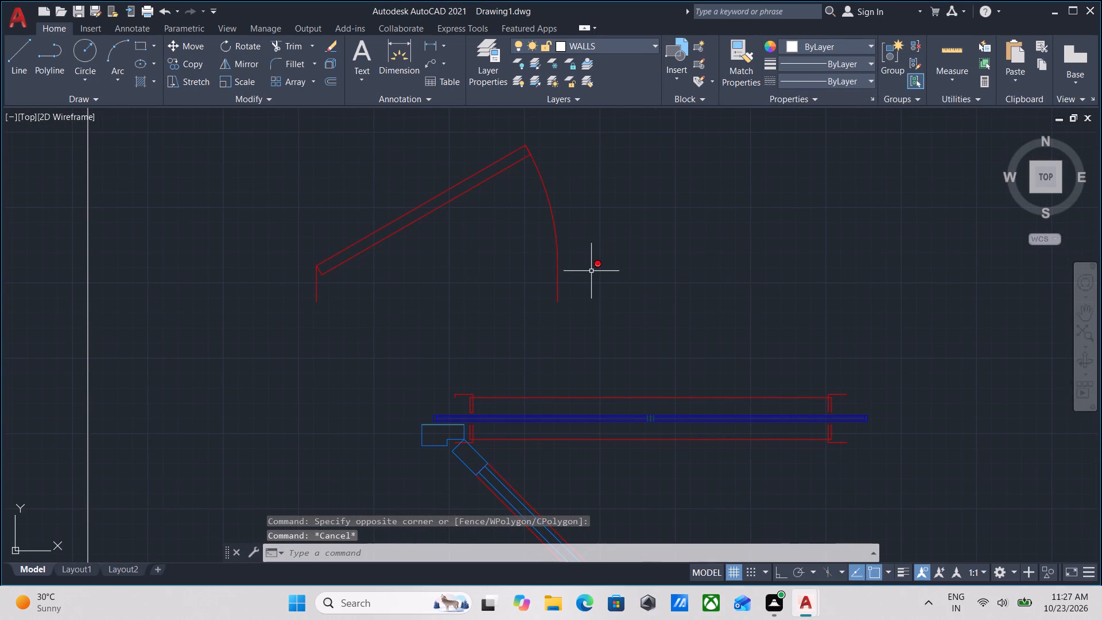
click(591, 271)
click(475, 206)
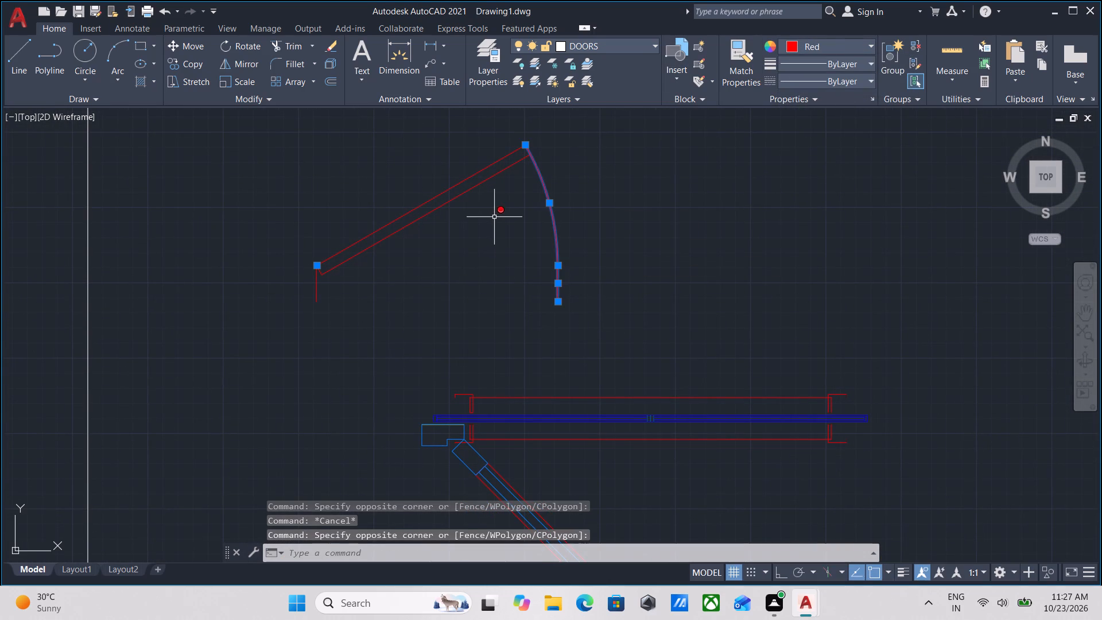
key(Escape)
click(614, 312)
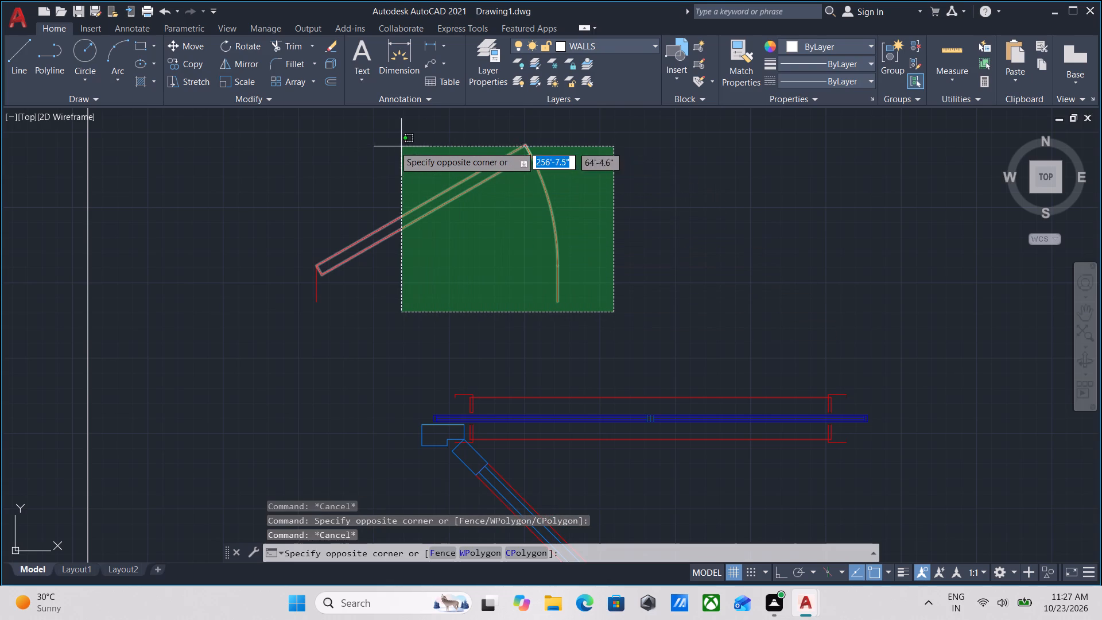
click(351, 144)
middle_drag(434, 244, 433, 307)
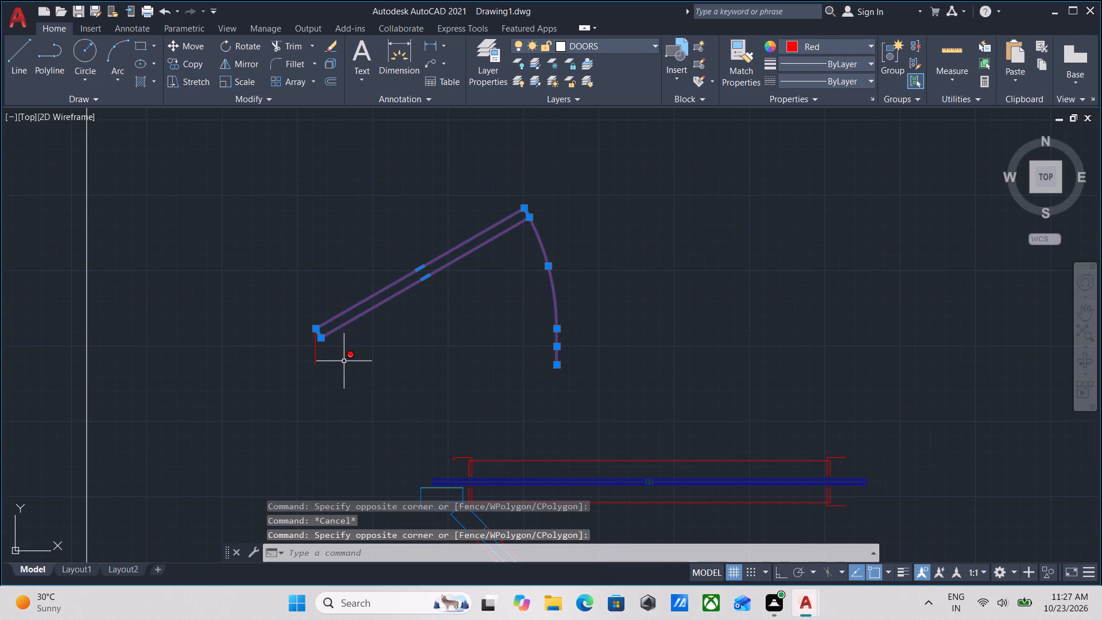
right_click(406, 237)
click(426, 325)
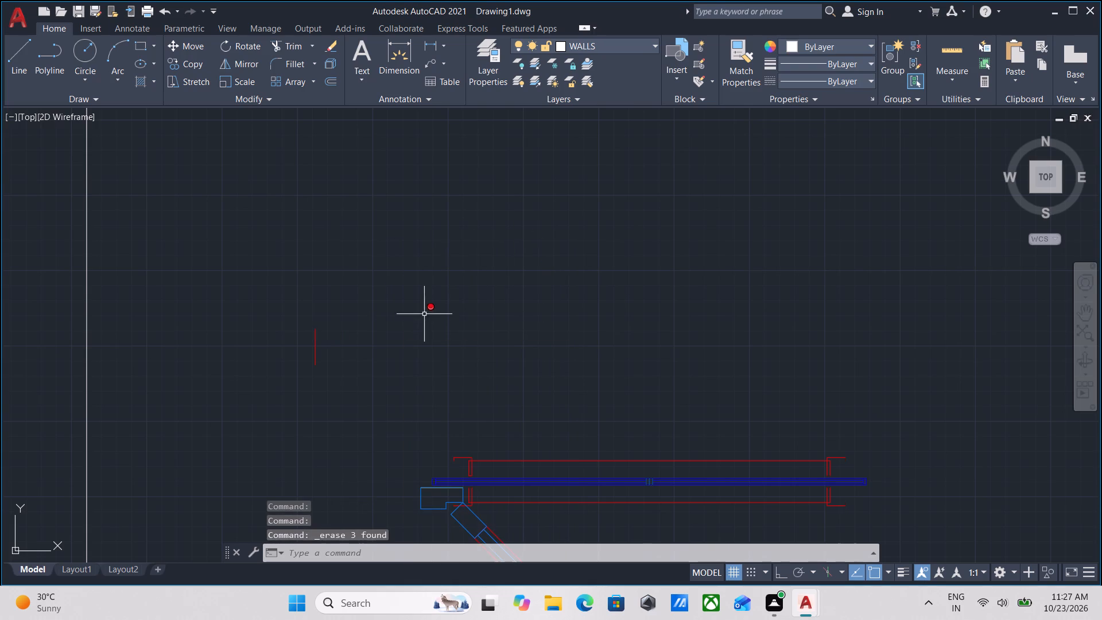
click(329, 372)
click(302, 352)
right_click(302, 352)
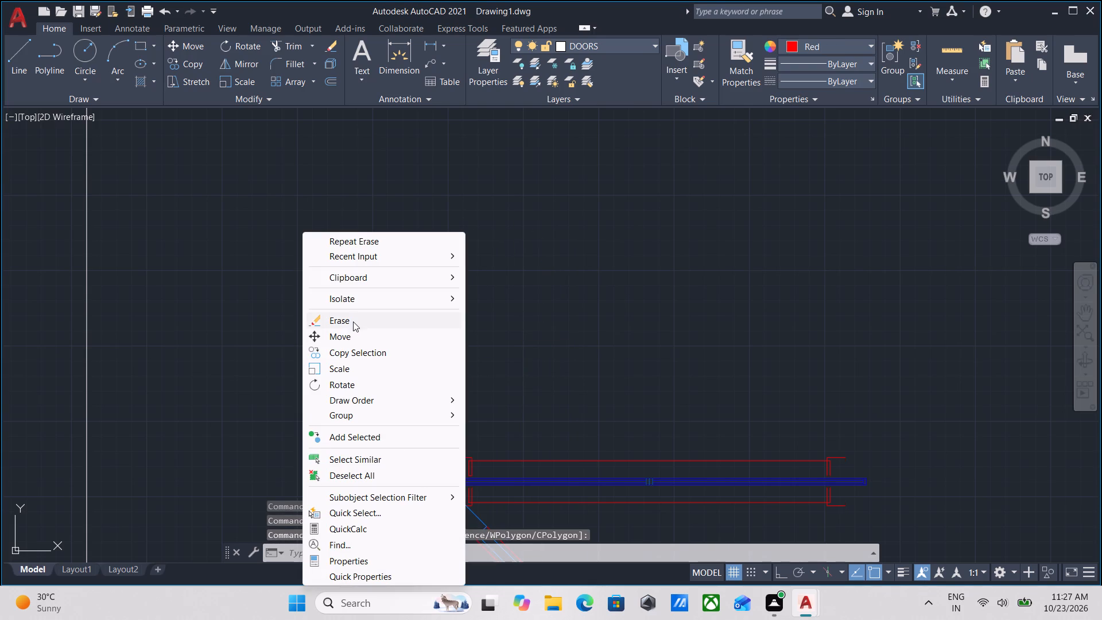
click(353, 320)
Examine the walls of the rooms above the staircase for the next door opening.
middle_drag(358, 315, 375, 344)
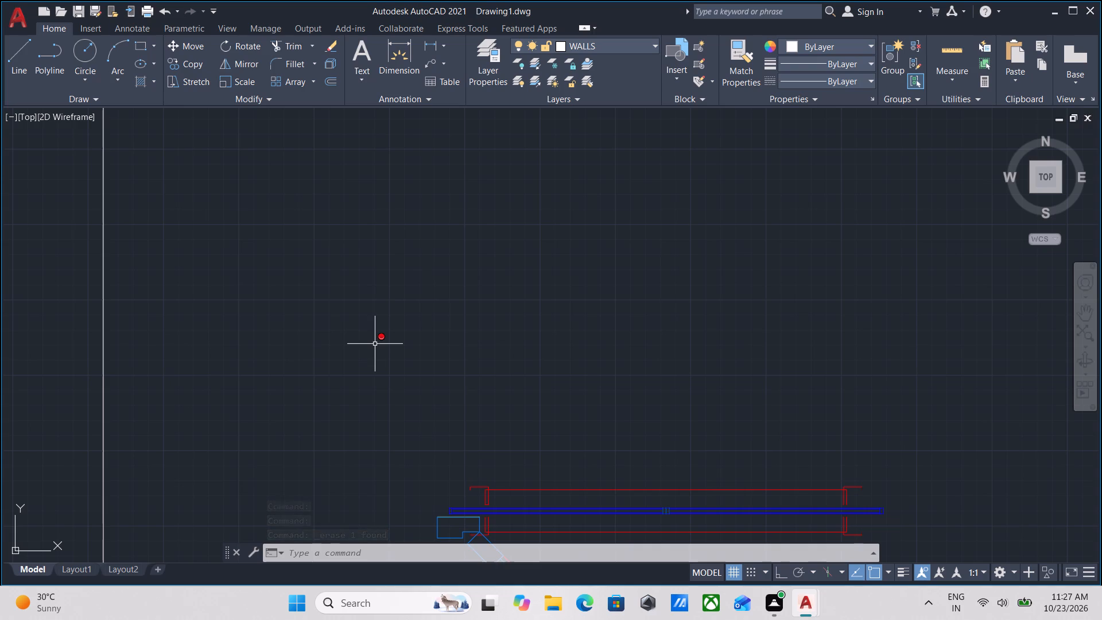
scroll(376, 342, down, 4)
middle_drag(382, 333, 638, 372)
scroll(595, 381, up, 2)
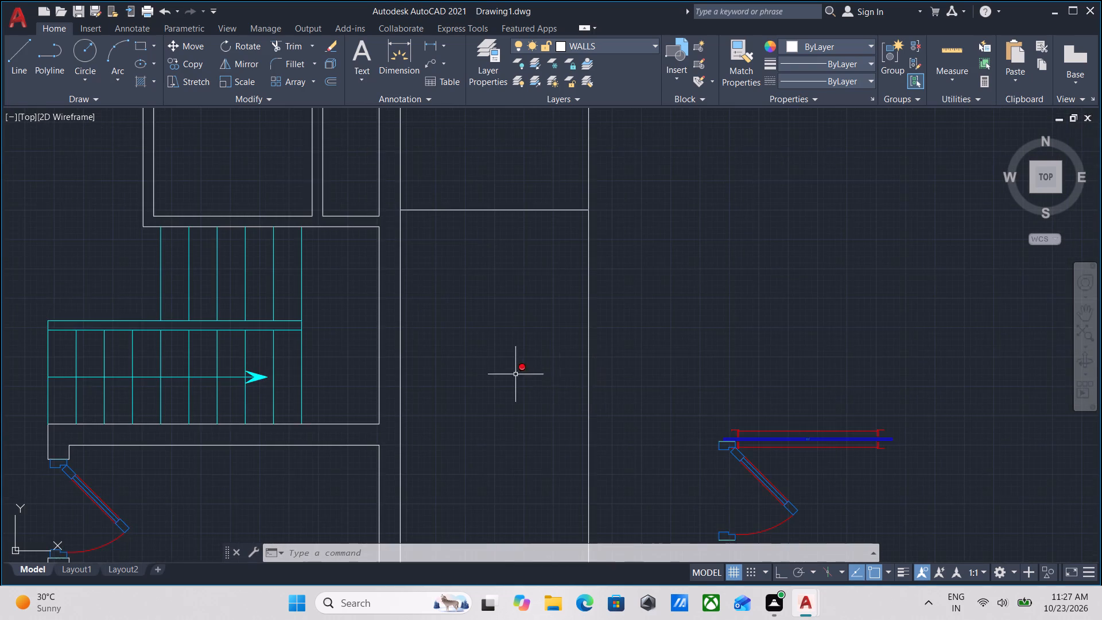
middle_drag(515, 374, 707, 400)
scroll(542, 332, down, 1)
middle_drag(542, 332, 572, 415)
scroll(456, 272, up, 2)
middle_drag(456, 272, 464, 341)
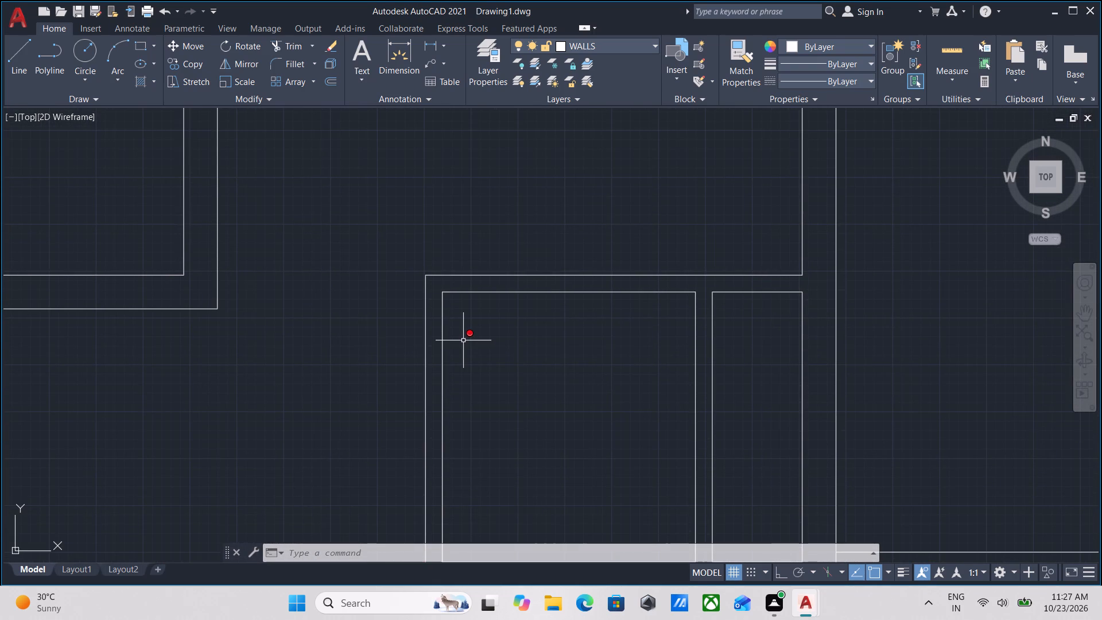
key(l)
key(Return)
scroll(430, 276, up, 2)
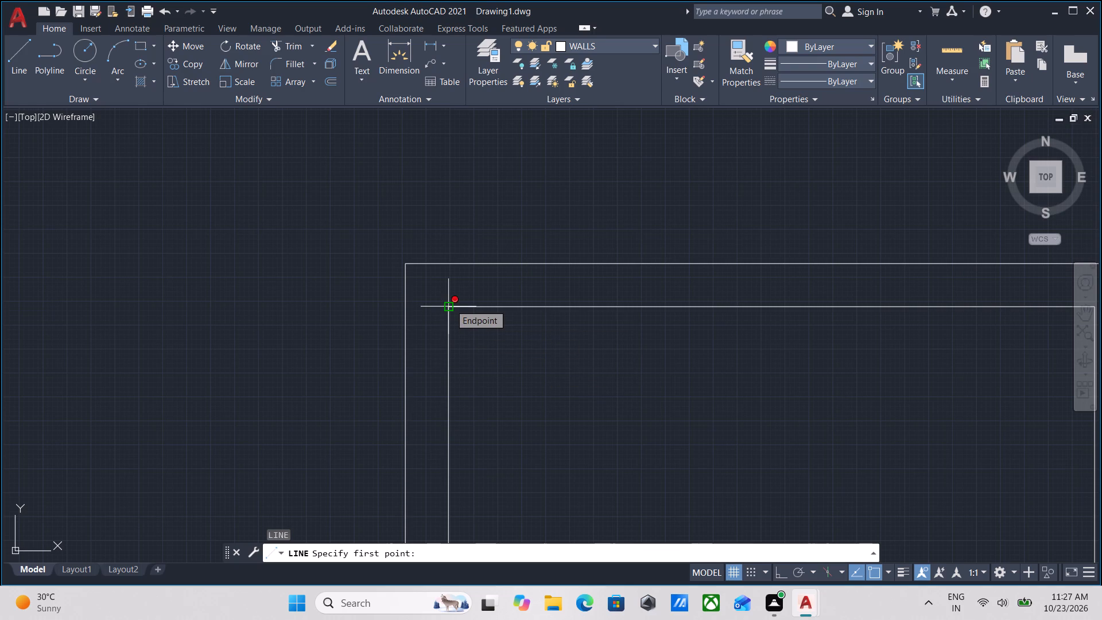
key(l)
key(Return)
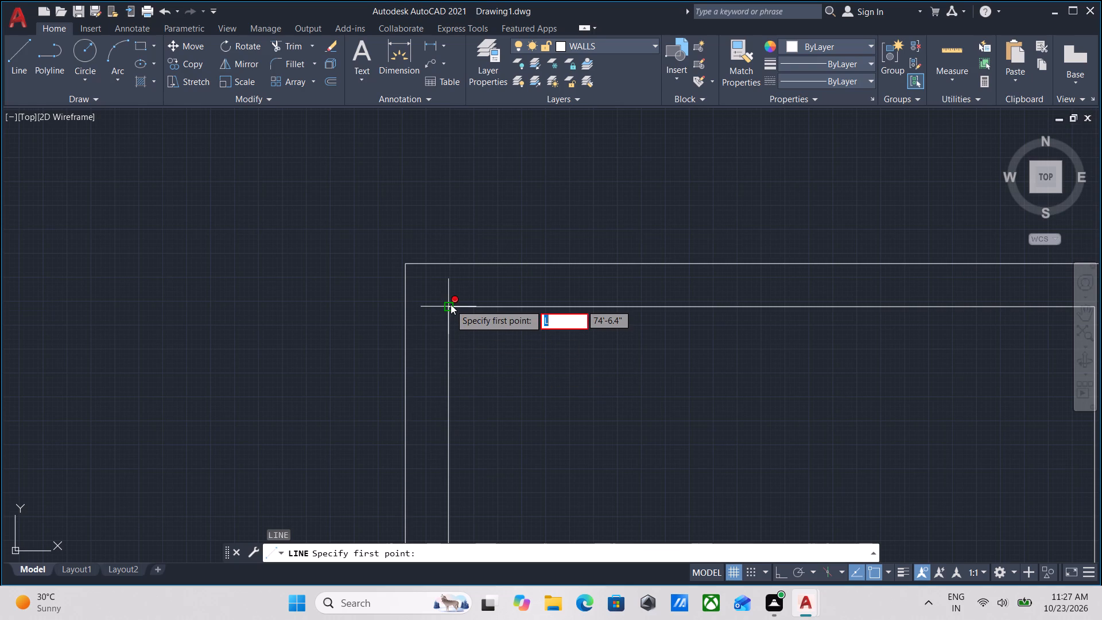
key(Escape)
Draw a line across the left wall of the room above the staircase, tracked 6" below its inner upper-left corner, with Ortho on.
key(l)
key(Return)
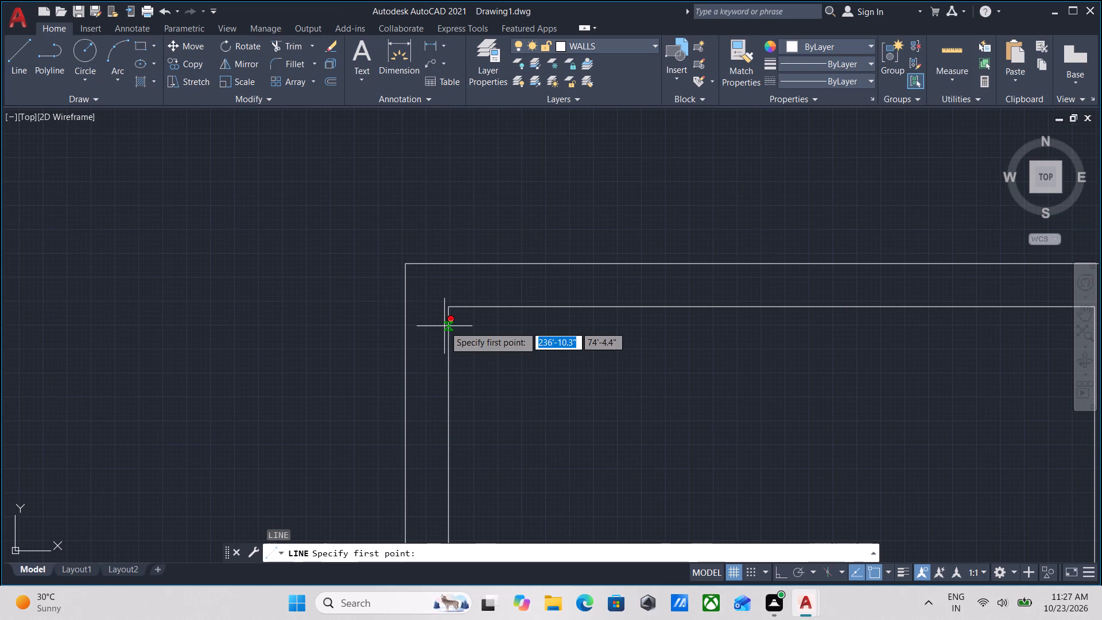
text(TK)
key(Return)
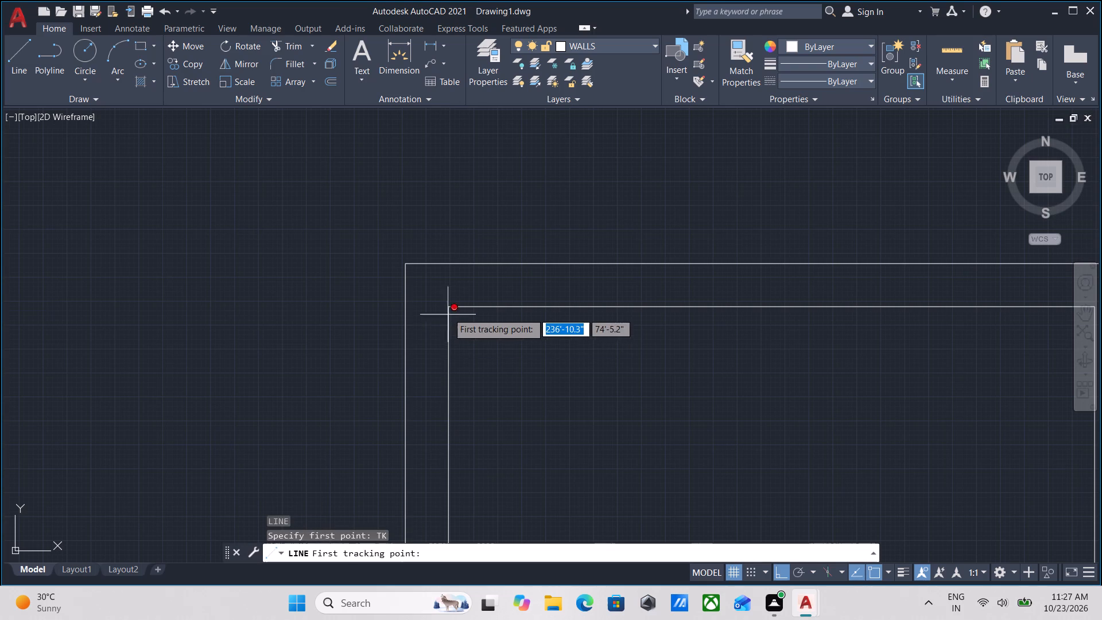
scroll(448, 293, up, 2)
click(442, 327)
scroll(441, 428, down, 1)
middle_drag(439, 417, 439, 416)
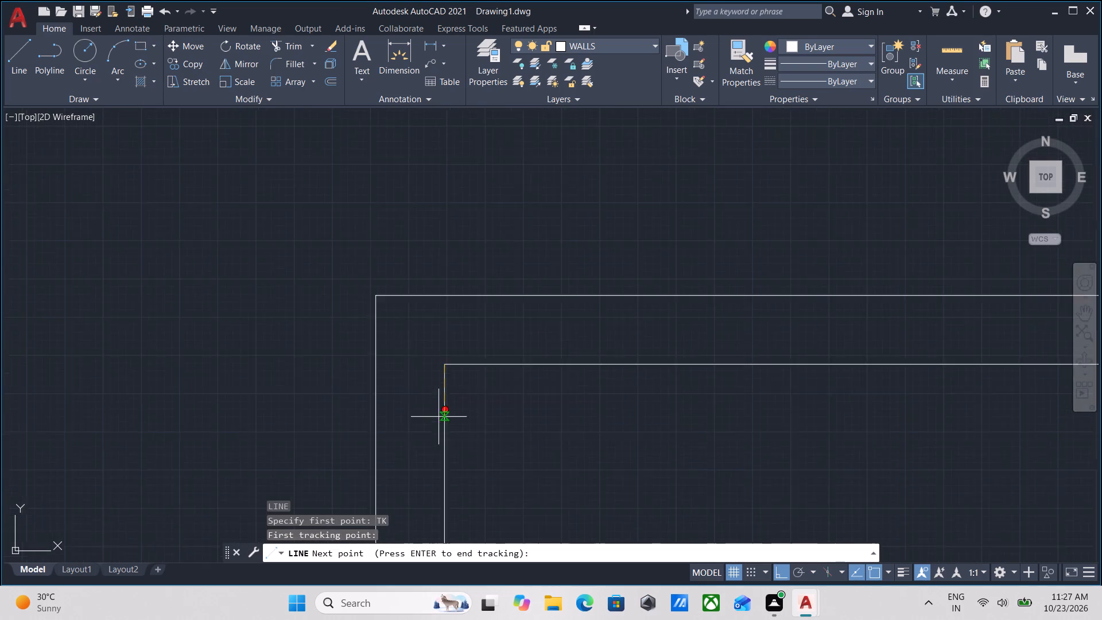
middle_drag(439, 416, 469, 356)
scroll(470, 354, down, 2)
scroll(470, 354, up, 5)
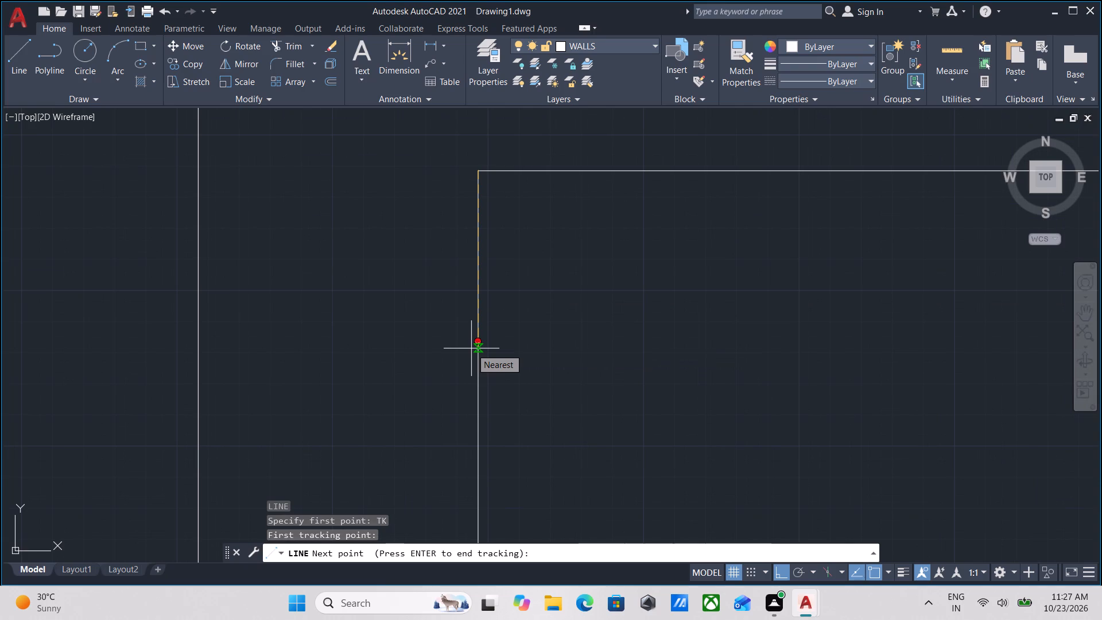
key(1)
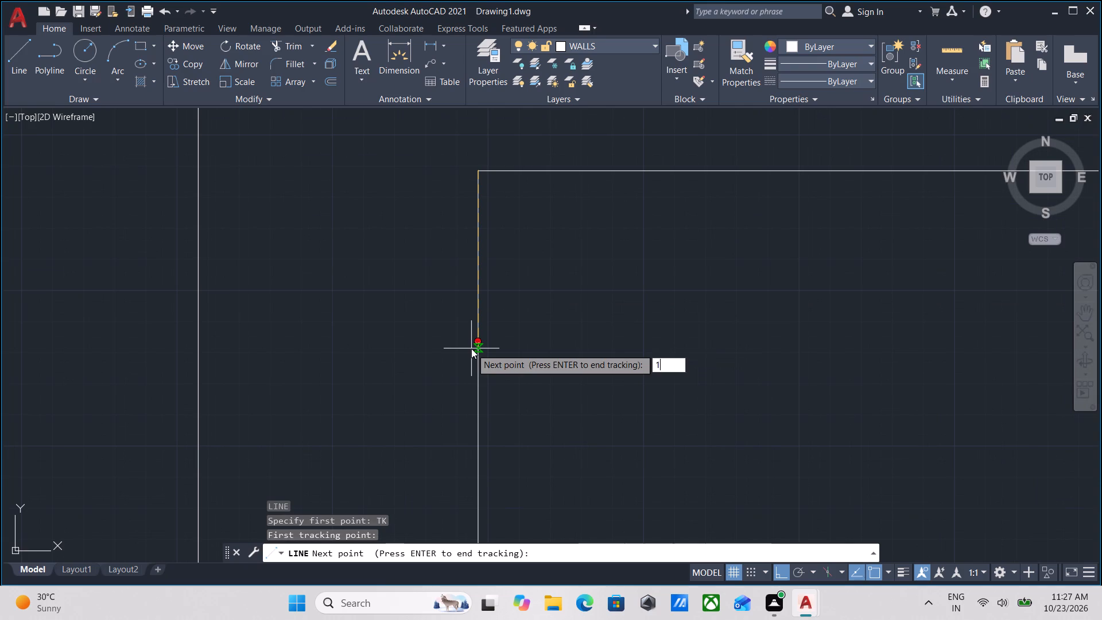
key(BackSpace)
key(6)
key(shift+quotedbl)
key(Return)
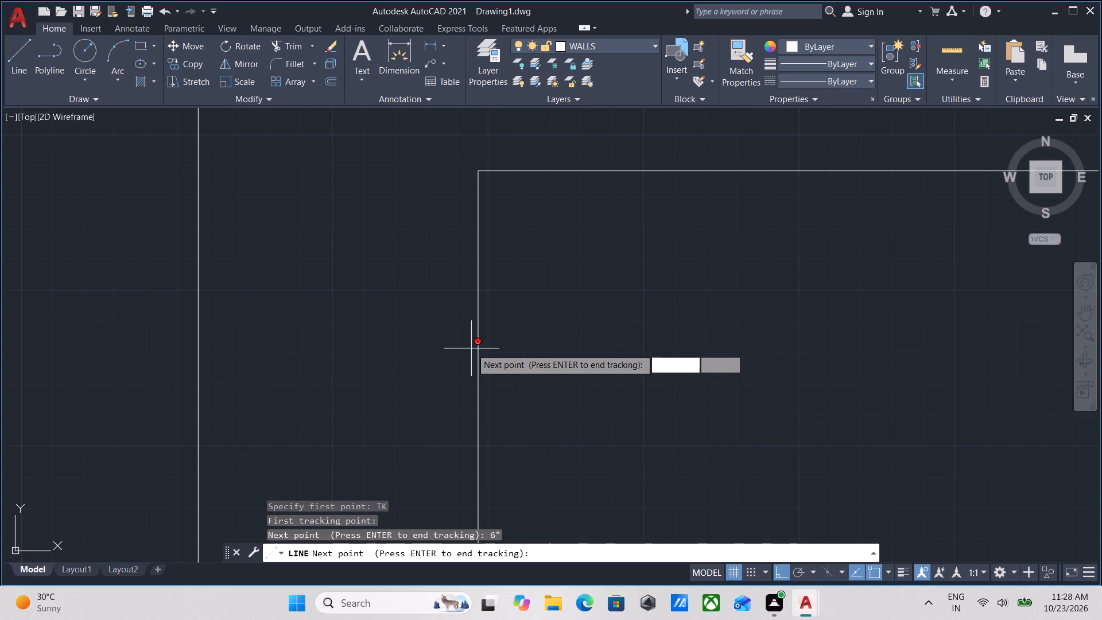
scroll(574, 370, down, 5)
middle_drag(555, 357, 572, 295)
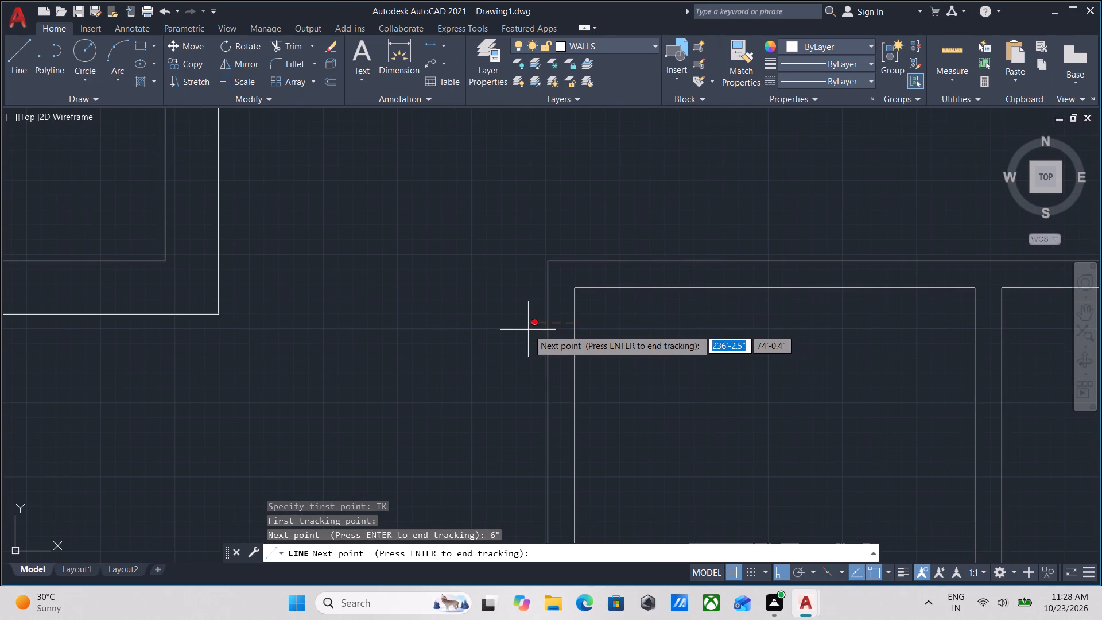
key(Return)
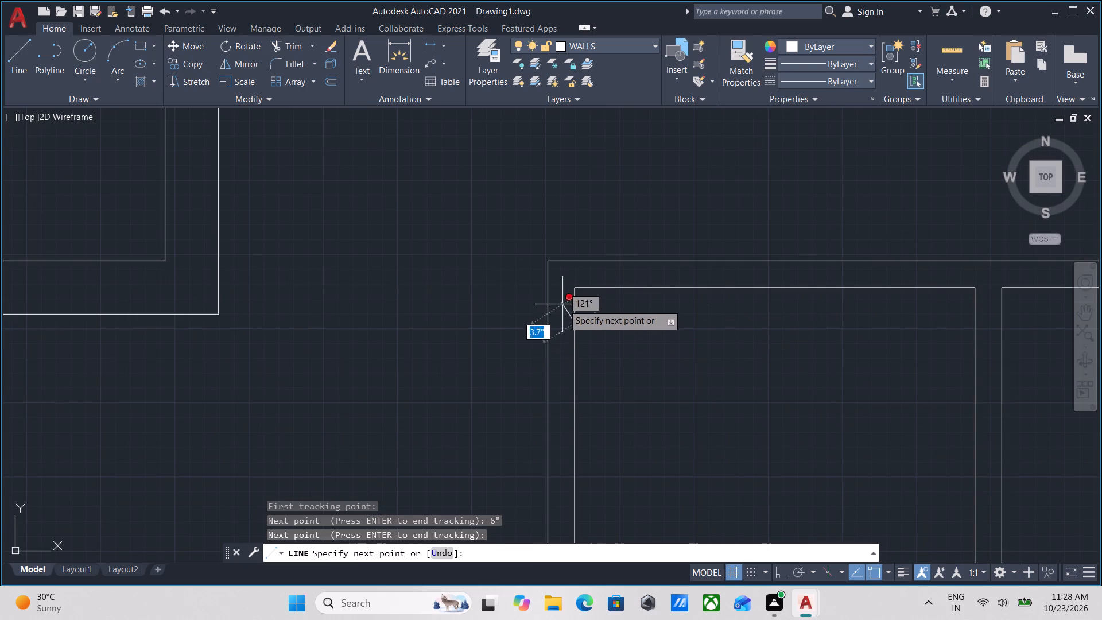
key(F8)
scroll(558, 316, up, 2)
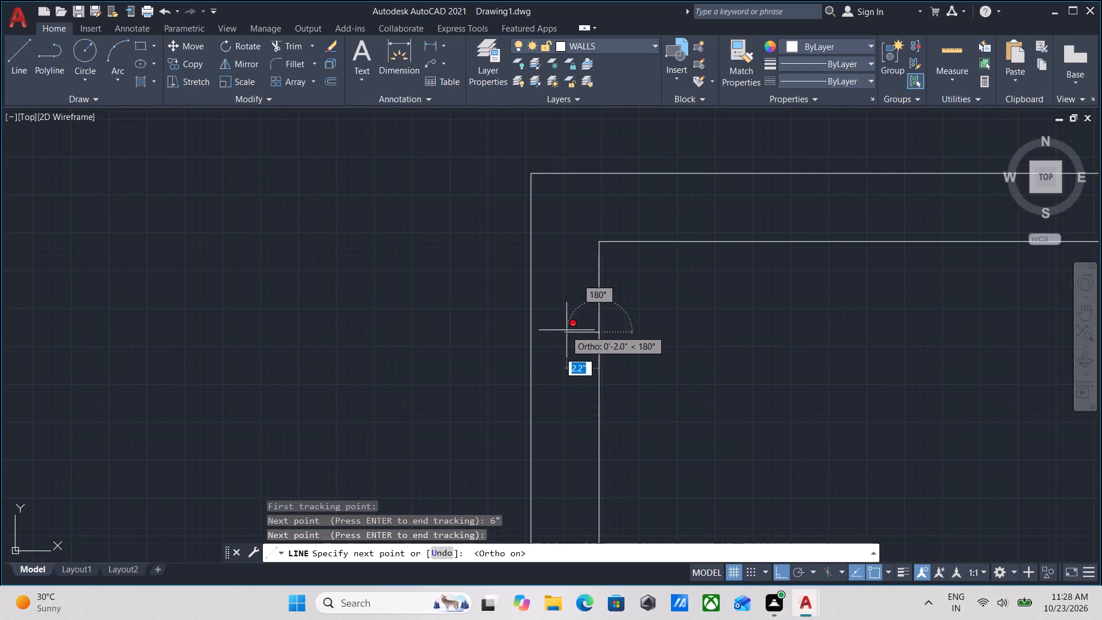
scroll(529, 340, up, 1)
click(530, 326)
key(Escape)
scroll(562, 327, down, 2)
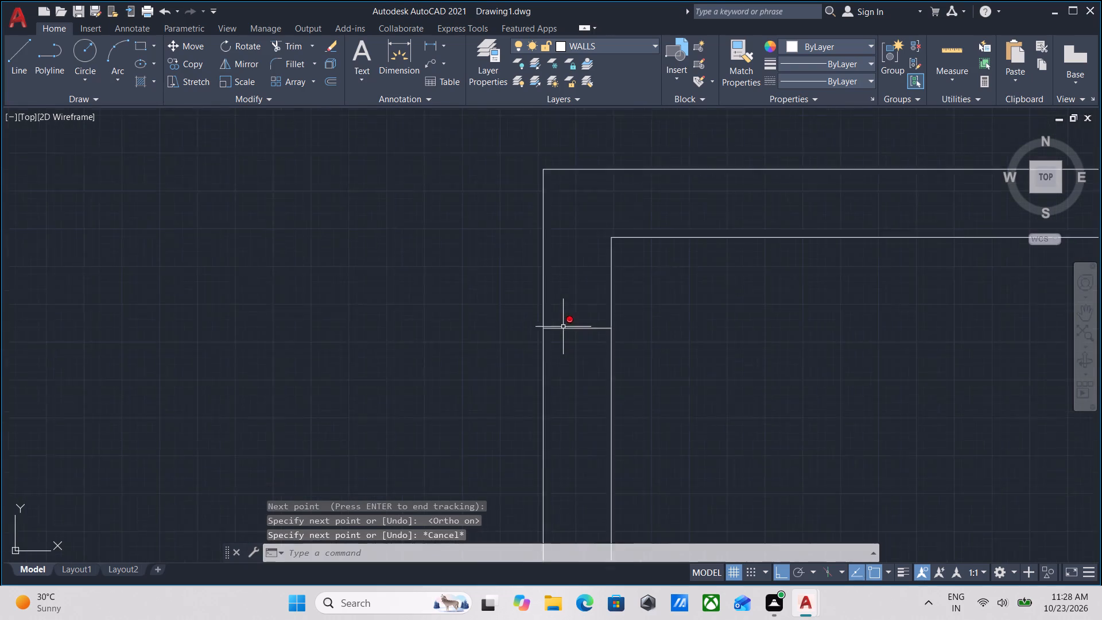
Offset the short line across the room's left wall 3' downward to mark the other side of the door opening.
click(569, 348)
click(560, 307)
middle_drag(566, 307, 506, 317)
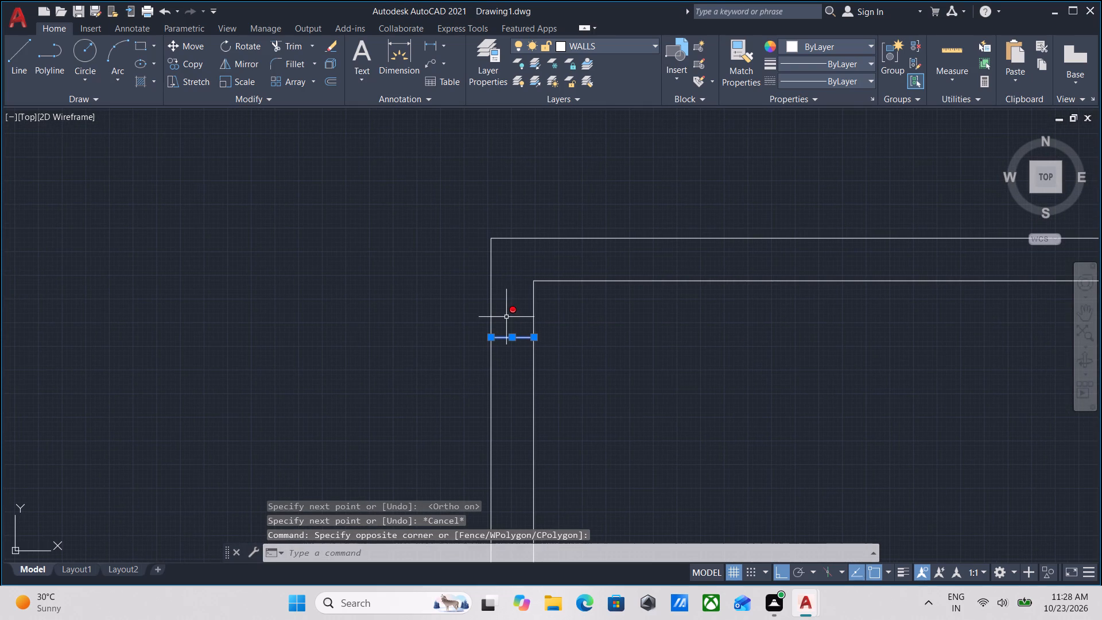
key(o)
key(Return)
click(516, 338)
click(515, 389)
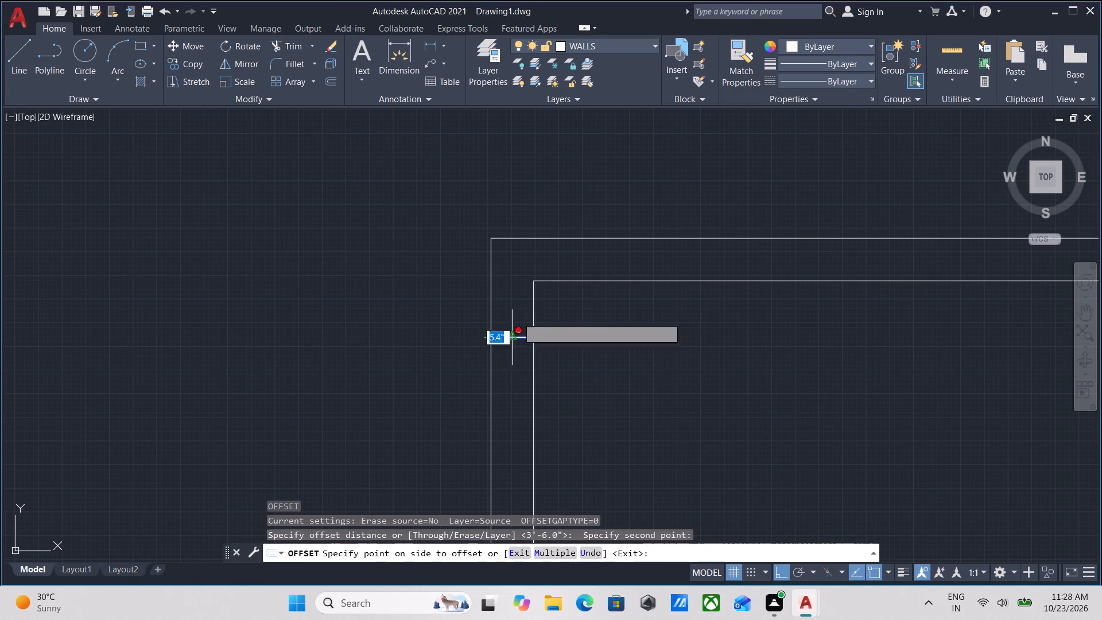
key(3)
key(apostrophe)
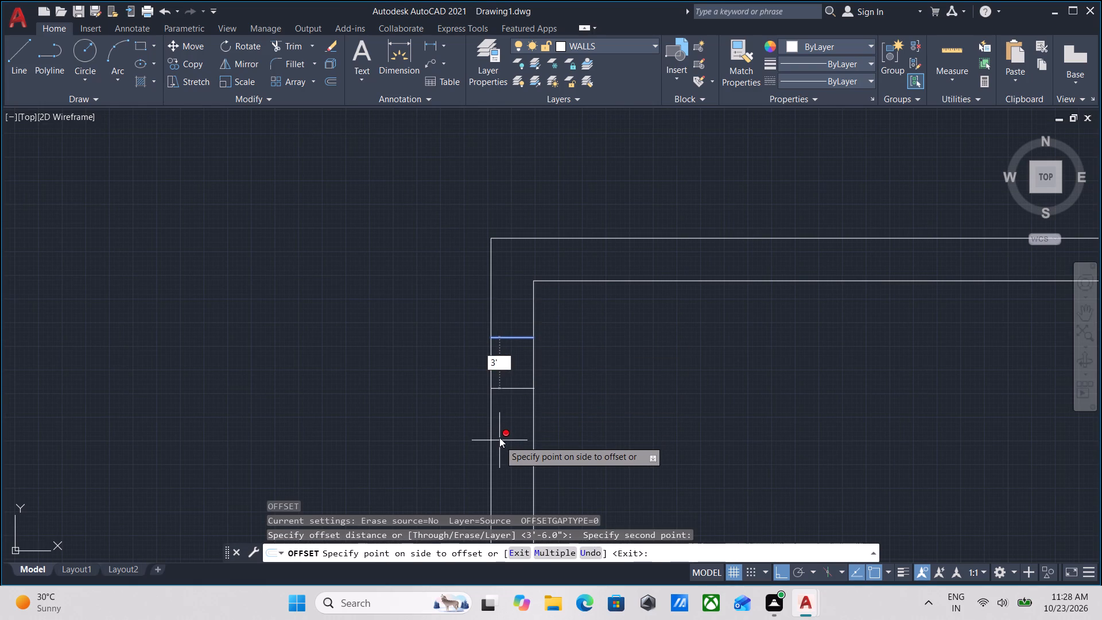
key(Return)
scroll(509, 433, down, 3)
middle_drag(518, 427, 526, 276)
key(Escape)
Trim both wall lines between the two marks to open the doorway in the left wall of the room above the staircase.
scroll(541, 315, up, 1)
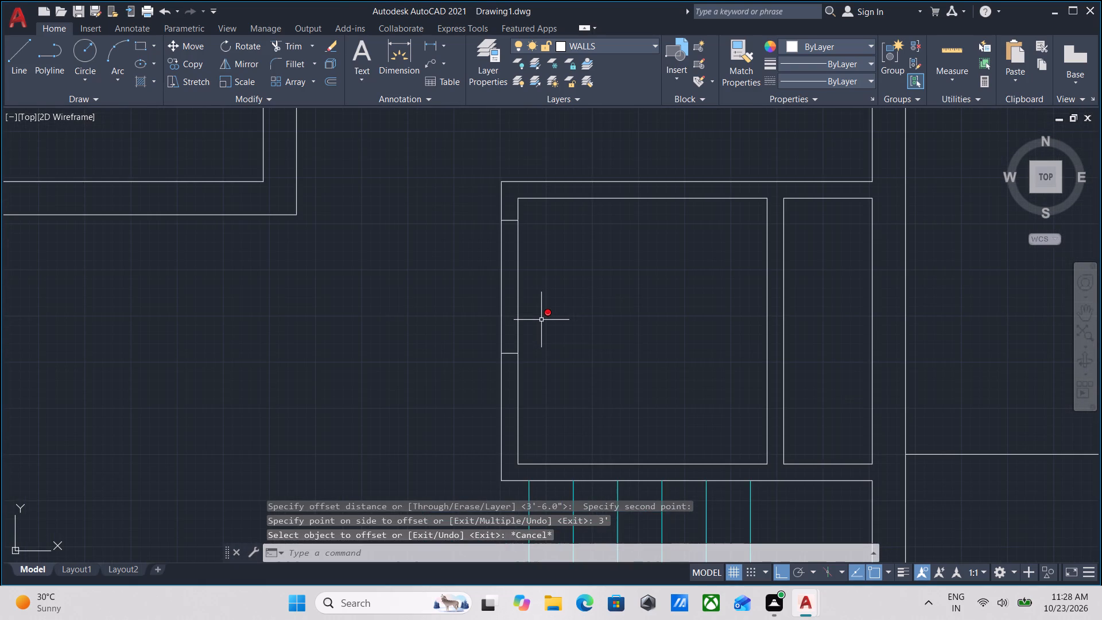
text(TR)
key(Return)
drag(541, 318, 533, 311)
click(355, 273)
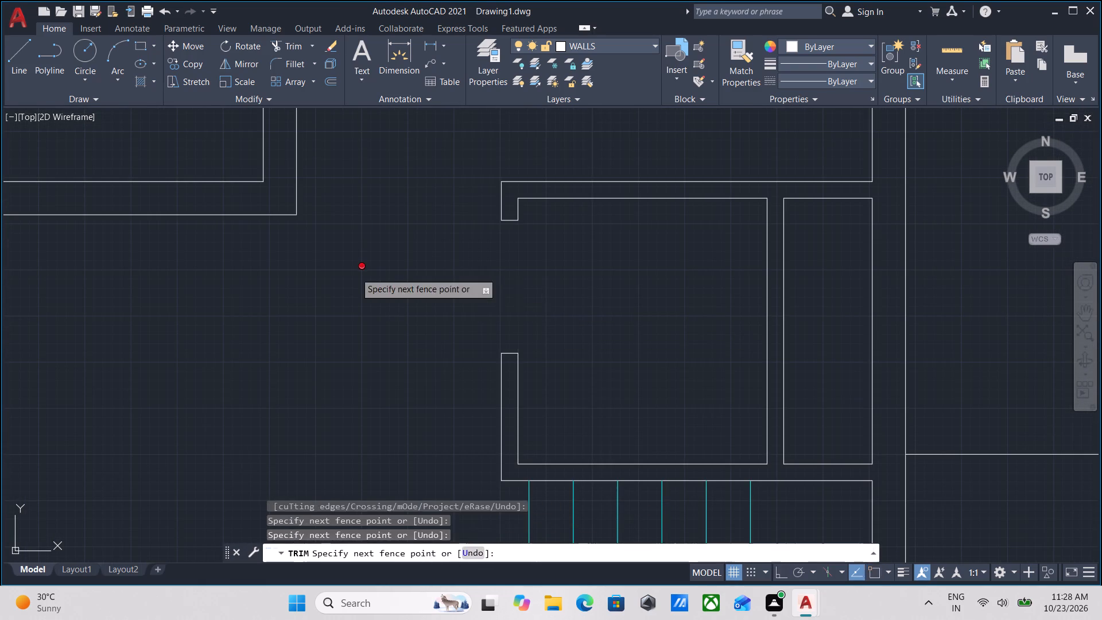
key(Escape)
Copy the spare swing door block beside the plan to a spot straight below the original.
scroll(484, 296, down, 3)
middle_drag(484, 297, 379, 216)
scroll(374, 211, up, 1)
middle_drag(716, 413, 585, 249)
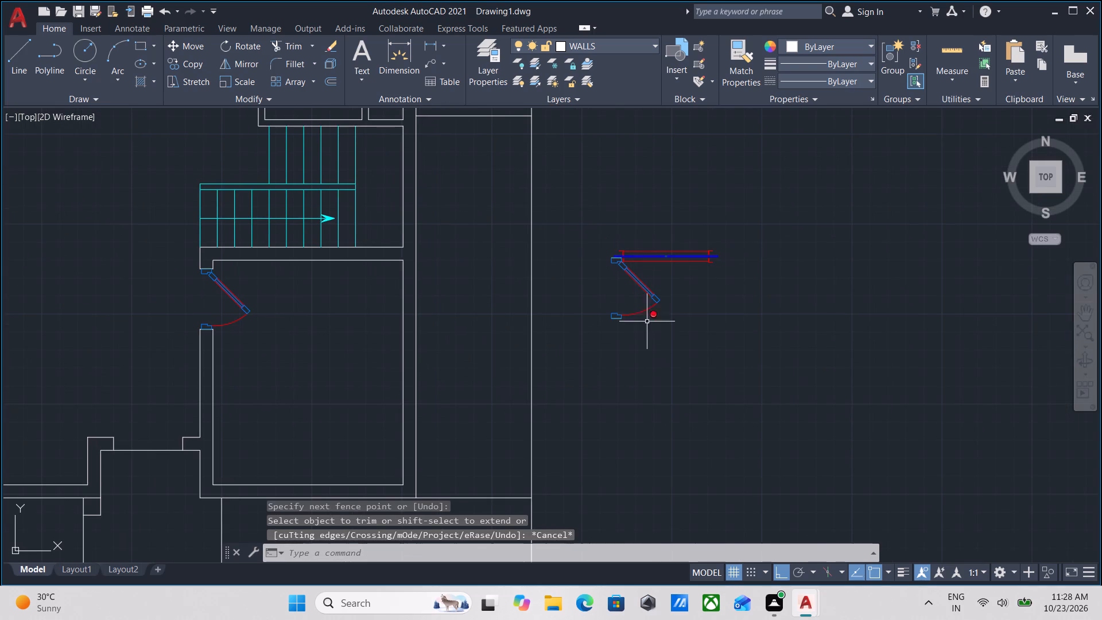
click(668, 342)
click(638, 290)
scroll(635, 296, up, 1)
middle_drag(635, 296, 627, 340)
middle_drag(621, 327, 622, 349)
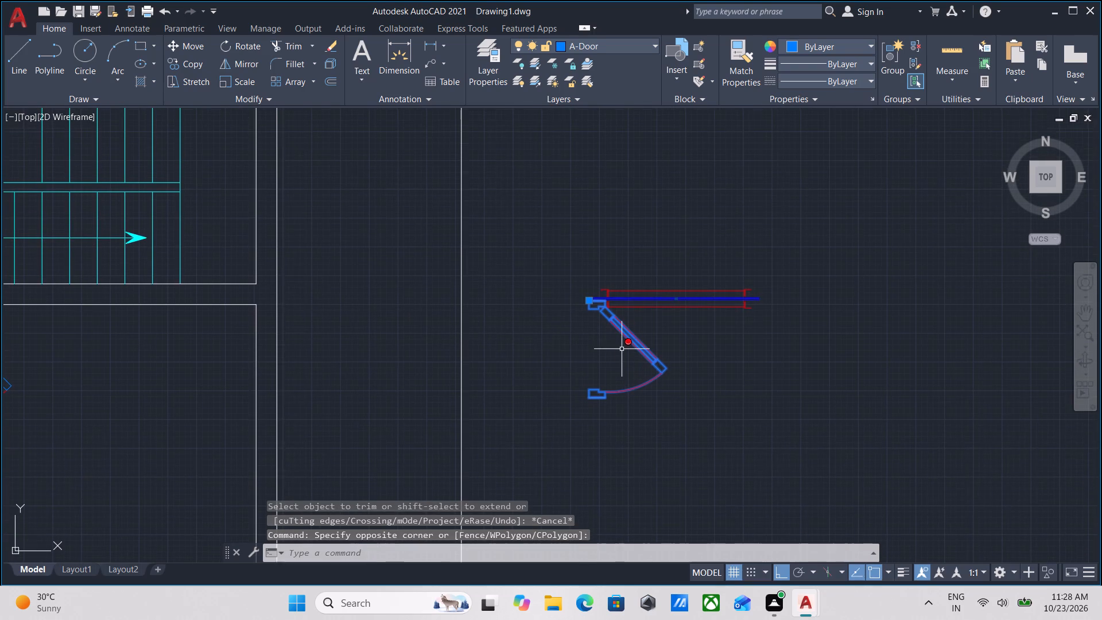
key(c)
key(o)
key(Return)
scroll(607, 282, up, 1)
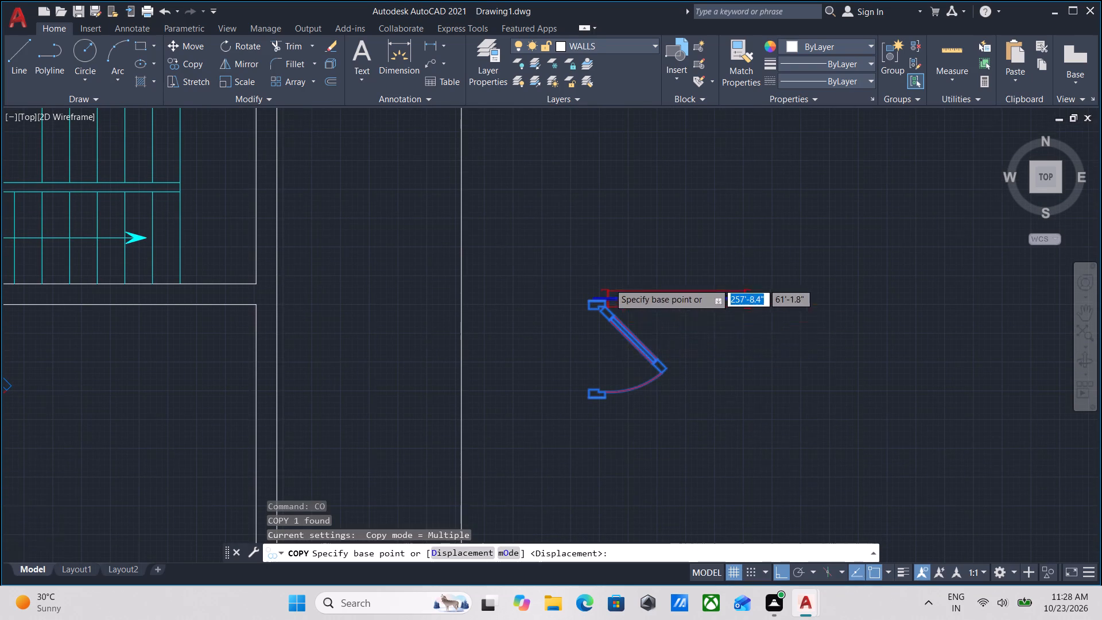
scroll(596, 277, up, 2)
scroll(556, 359, up, 2)
click(570, 394)
scroll(573, 390, down, 2)
middle_drag(573, 390, 595, 191)
scroll(606, 273, down, 2)
middle_drag(592, 315, 586, 189)
click(595, 364)
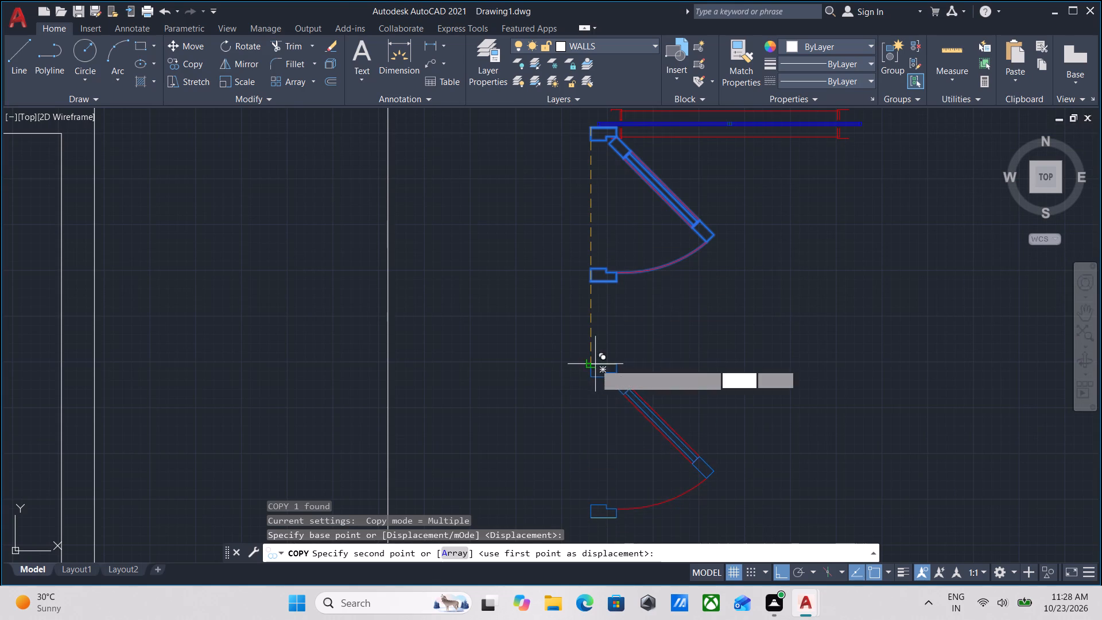
key(Escape)
Scale the copied door by reference from its upper-left corner, using its overall jamb-to-jamb height, to a new length of 3'.
middle_drag(638, 393, 648, 348)
drag(669, 336, 650, 348)
click(624, 365)
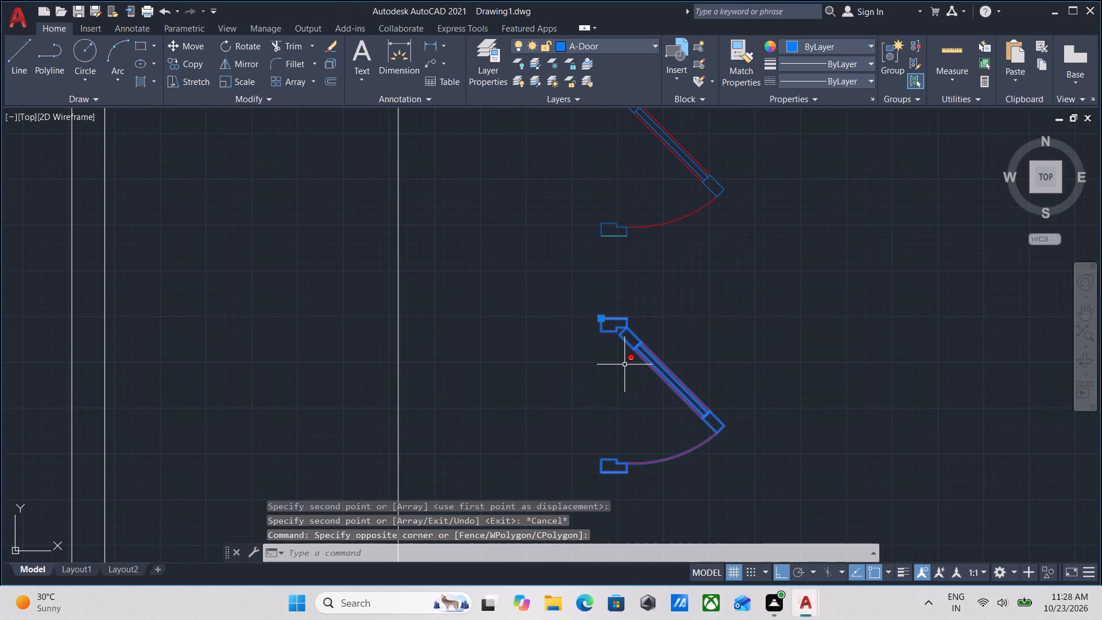
key(s)
text(CALE)
key(Return)
scroll(613, 336, up, 2)
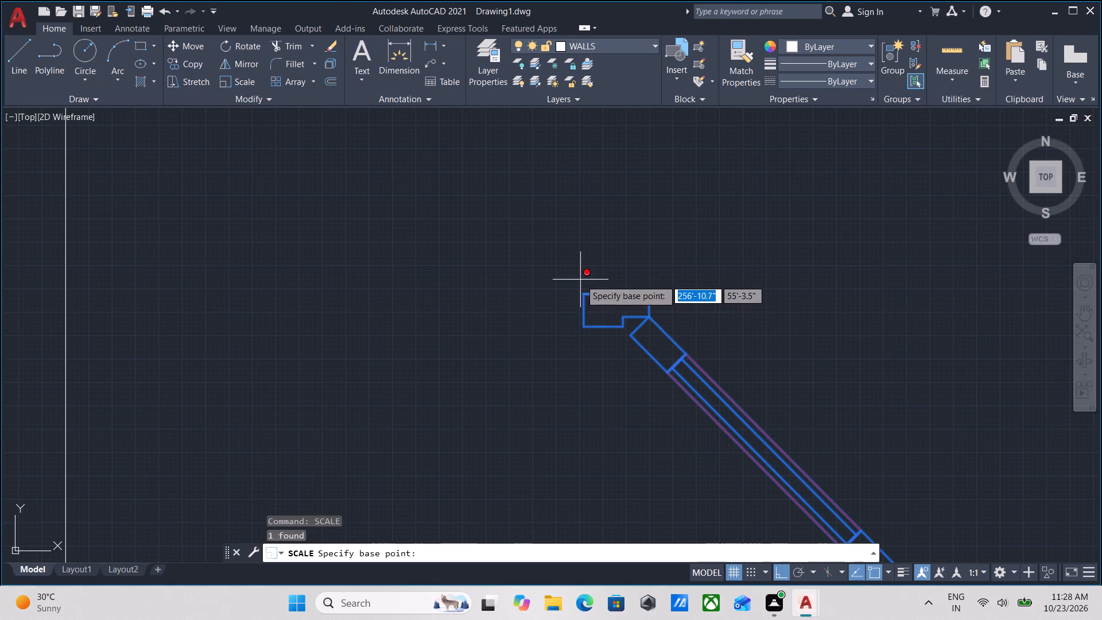
click(583, 297)
scroll(580, 449, down, 1)
middle_drag(580, 449, 597, 265)
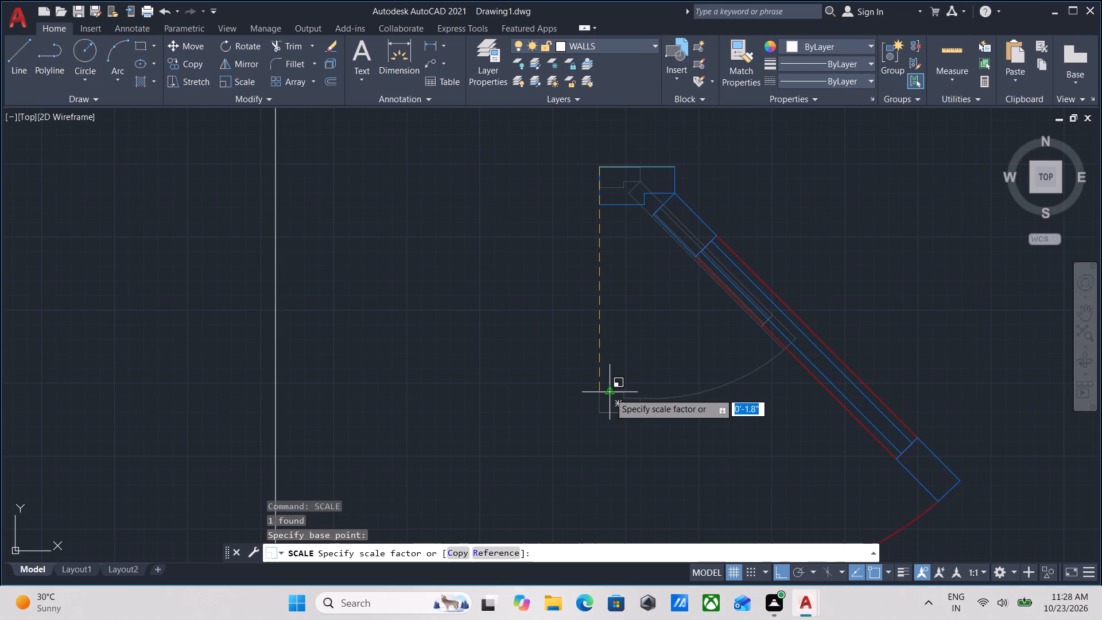
key(r)
key(Return)
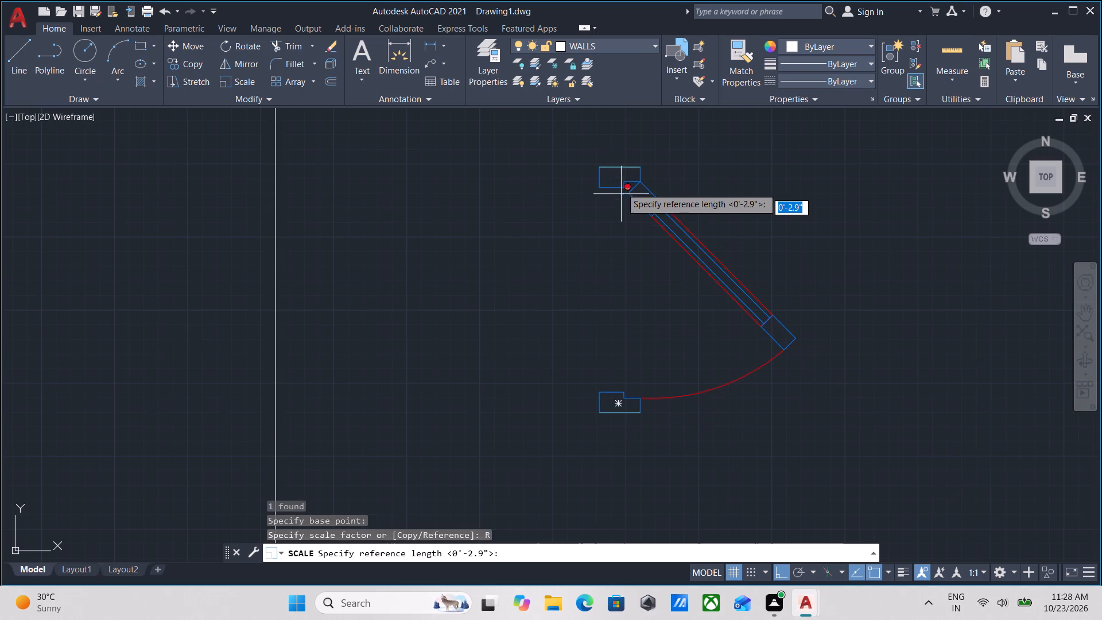
scroll(611, 165, up, 2)
click(582, 175)
middle_drag(558, 443, 610, 218)
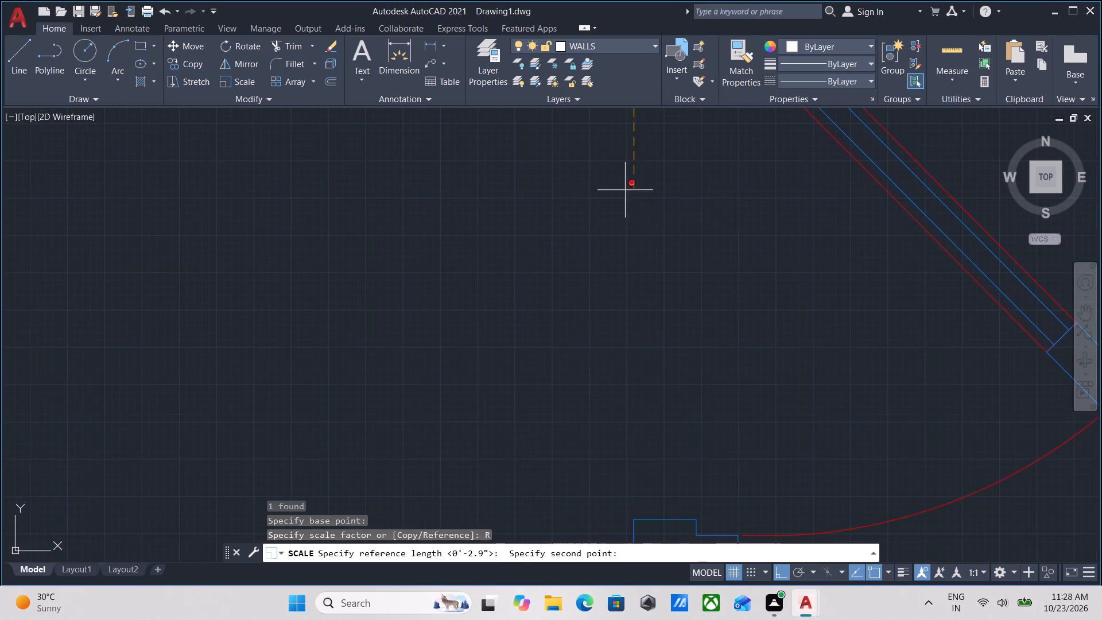
scroll(664, 404, down, 1)
middle_drag(661, 424, 639, 291)
click(622, 375)
scroll(631, 327, down, 1)
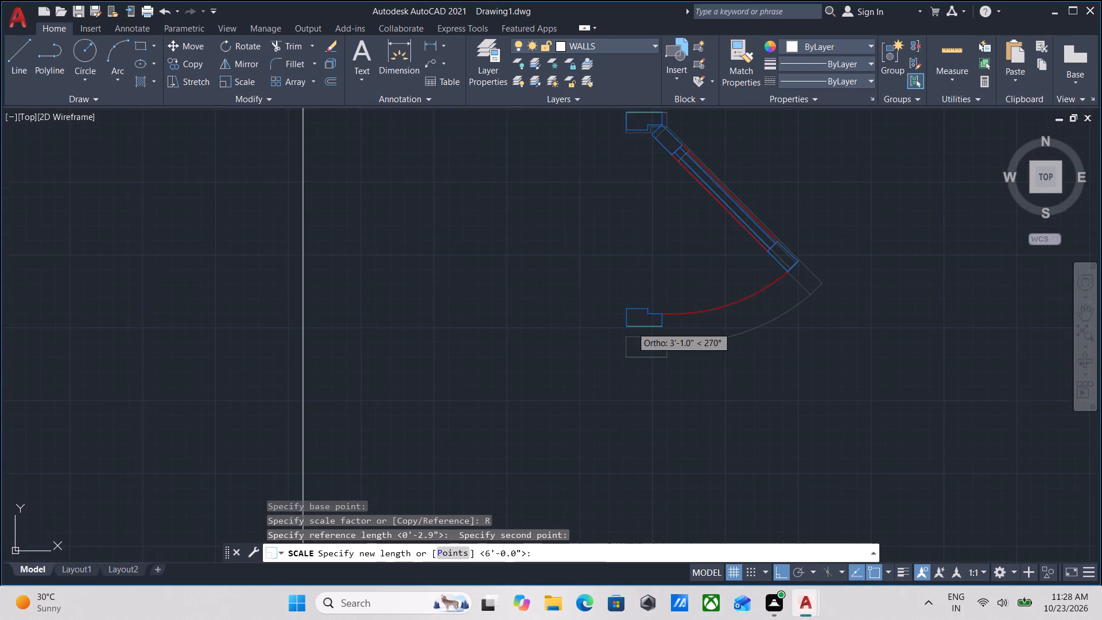
middle_drag(631, 327, 595, 463)
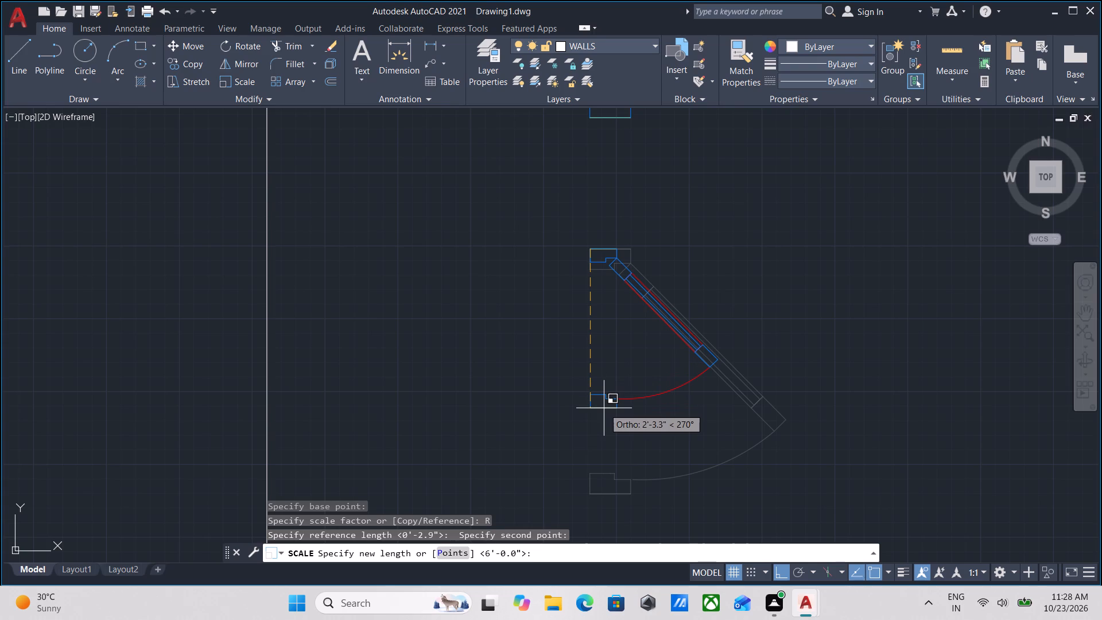
text(3')
key(Return)
scroll(629, 400, down, 2)
middle_drag(629, 400, 583, 430)
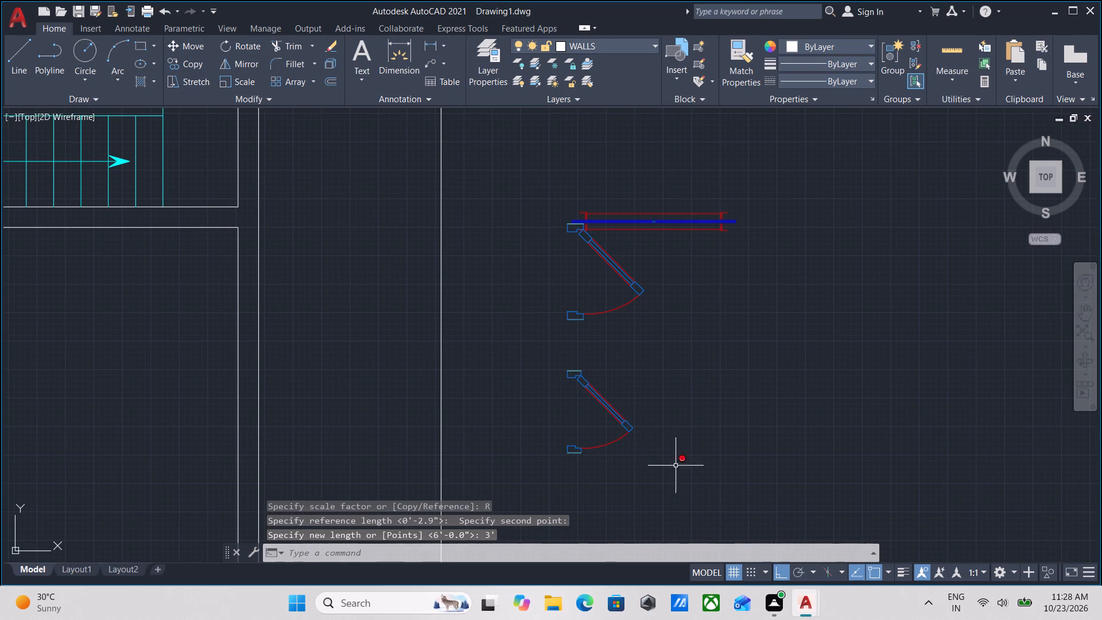
Copy the 3' door into the new opening above the staircase, matching its top jamb midpoint to the opening's upper edge midpoint, Ortho off.
drag(679, 474, 659, 456)
click(591, 381)
scroll(591, 381, up, 2)
text(CO)
key(Return)
scroll(556, 363, up, 2)
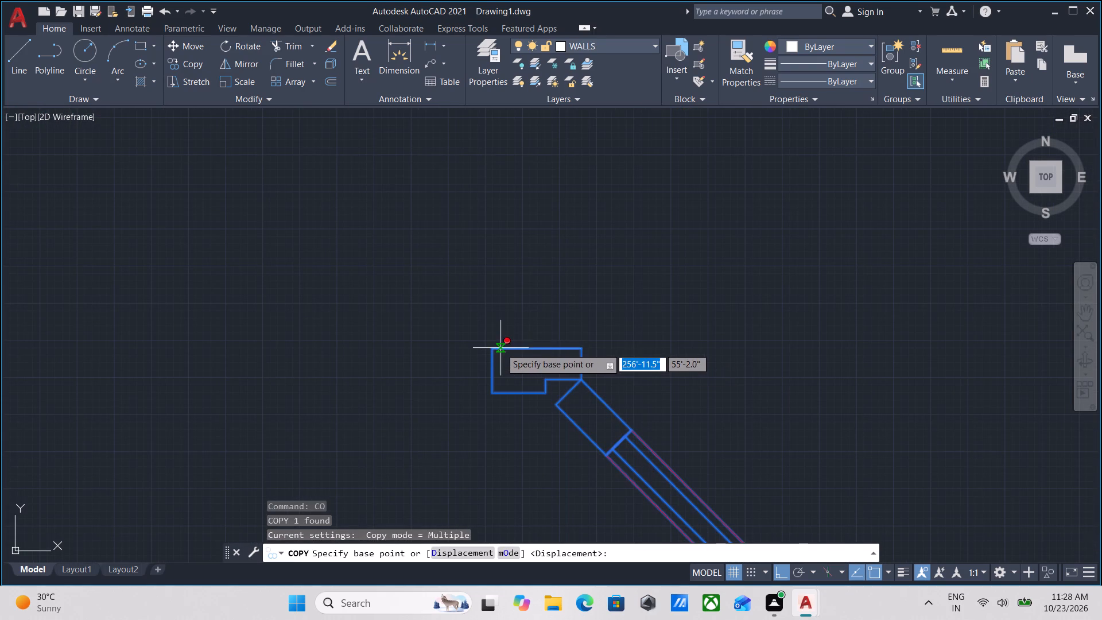
click(534, 346)
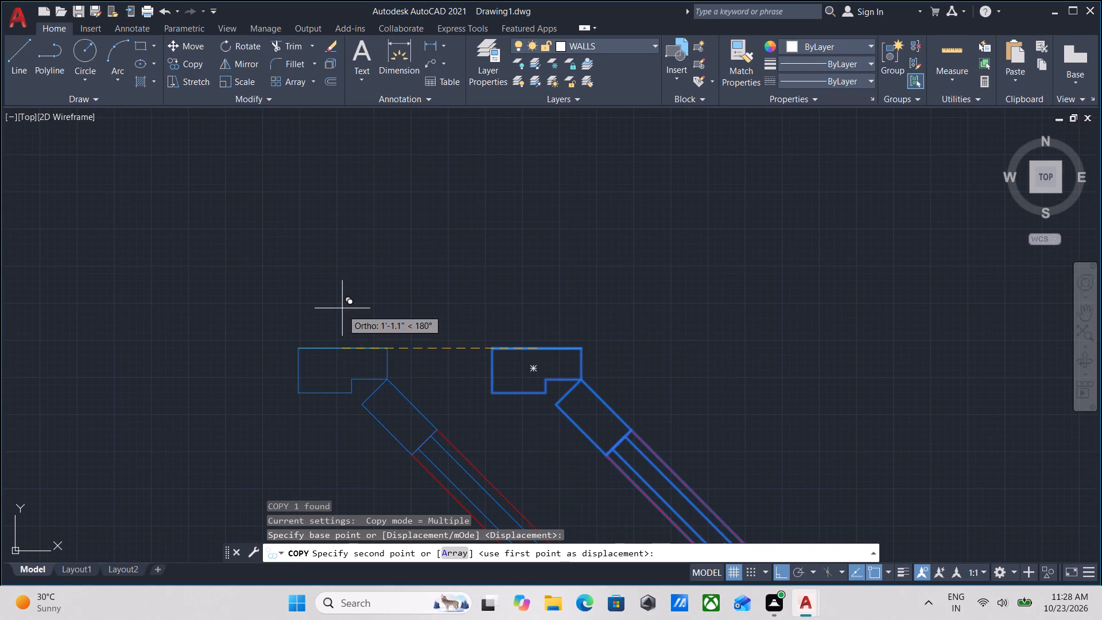
key(F8)
scroll(366, 305, down, 2)
middle_drag(371, 304, 562, 363)
scroll(396, 317, down, 4)
middle_drag(397, 316, 542, 385)
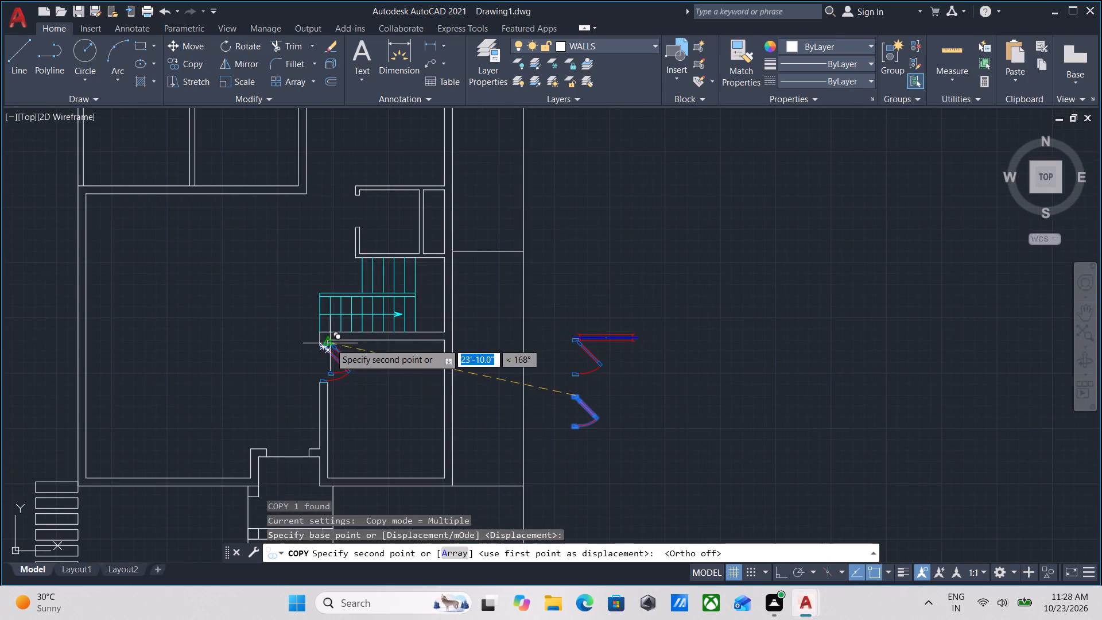
middle_drag(333, 332, 397, 435)
scroll(467, 286, up, 2)
scroll(347, 303, up, 5)
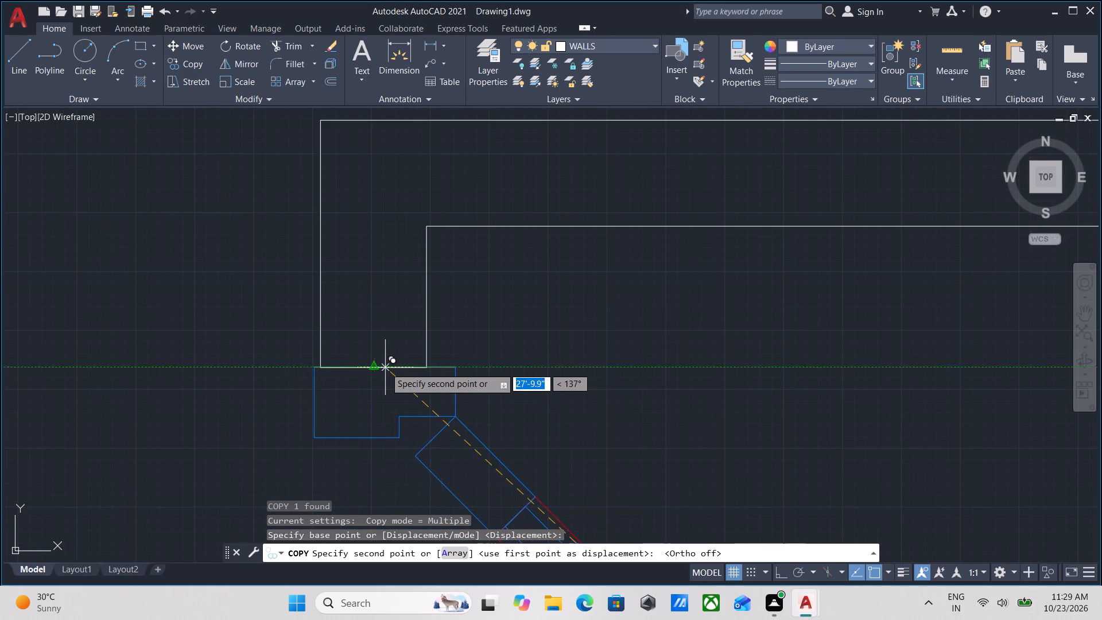
click(391, 367)
scroll(437, 360, down, 4)
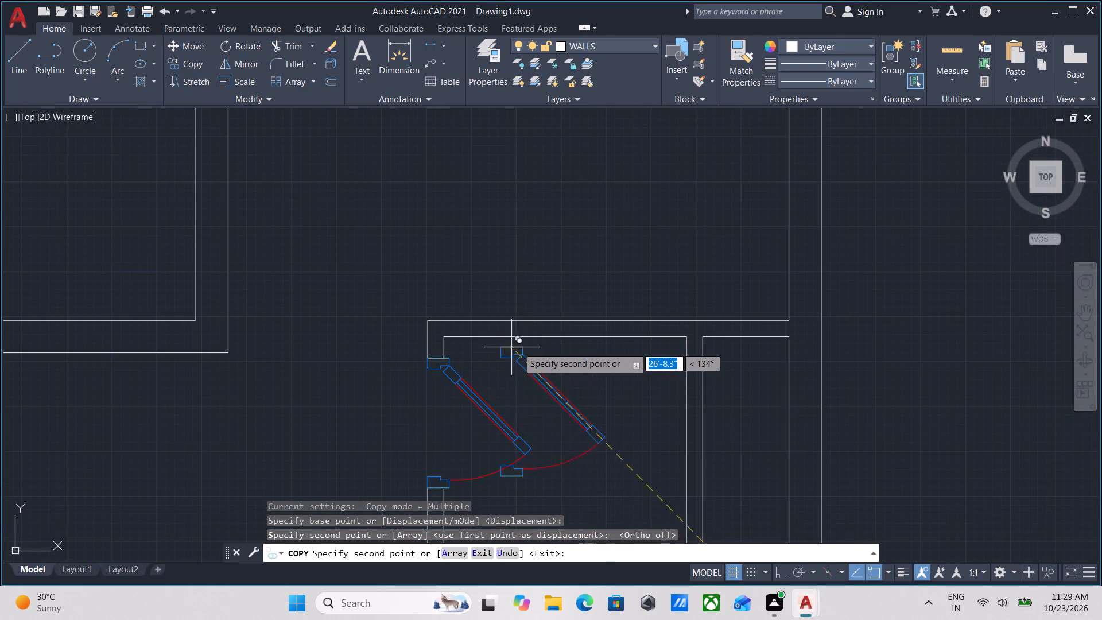
middle_drag(531, 347, 509, 355)
scroll(513, 338, down, 2)
key(Escape)
scroll(551, 353, down, 1)
middle_drag(551, 354, 457, 355)
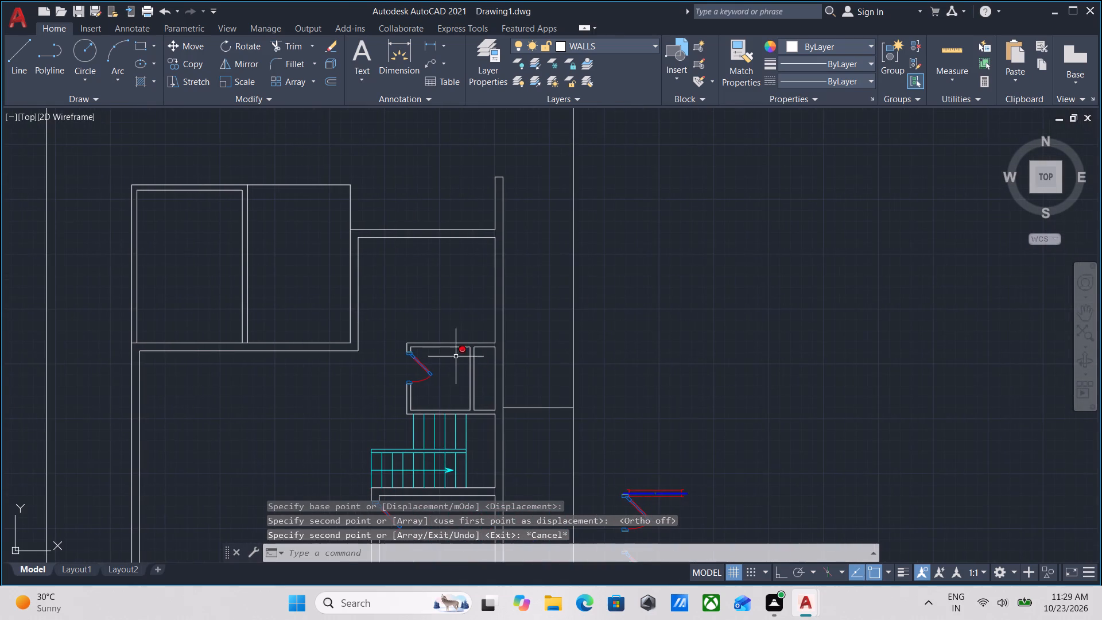
key(Escape)
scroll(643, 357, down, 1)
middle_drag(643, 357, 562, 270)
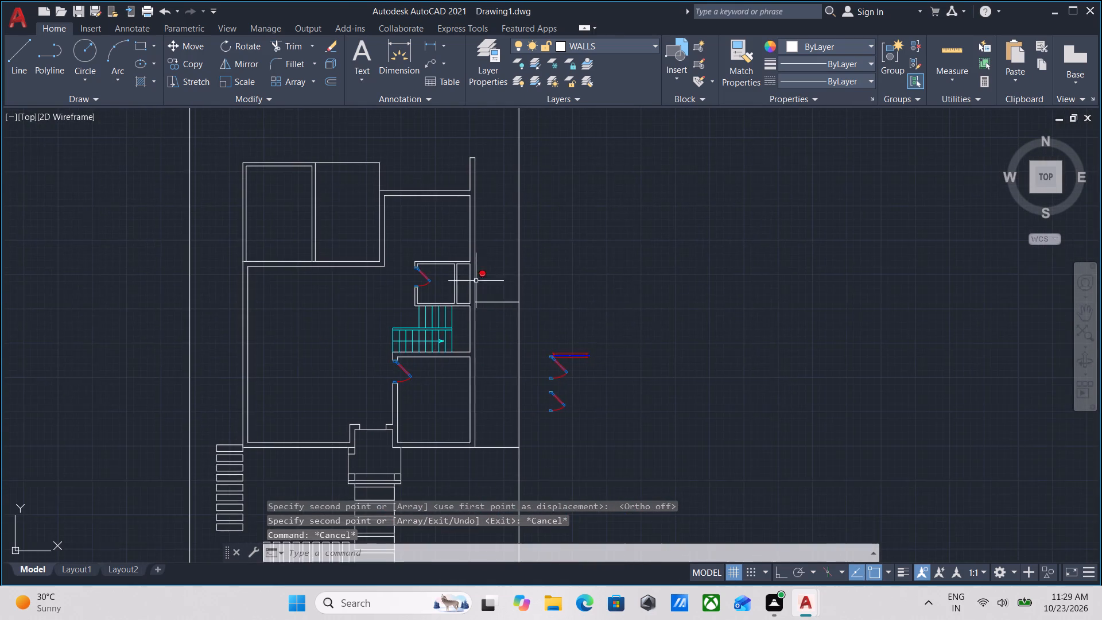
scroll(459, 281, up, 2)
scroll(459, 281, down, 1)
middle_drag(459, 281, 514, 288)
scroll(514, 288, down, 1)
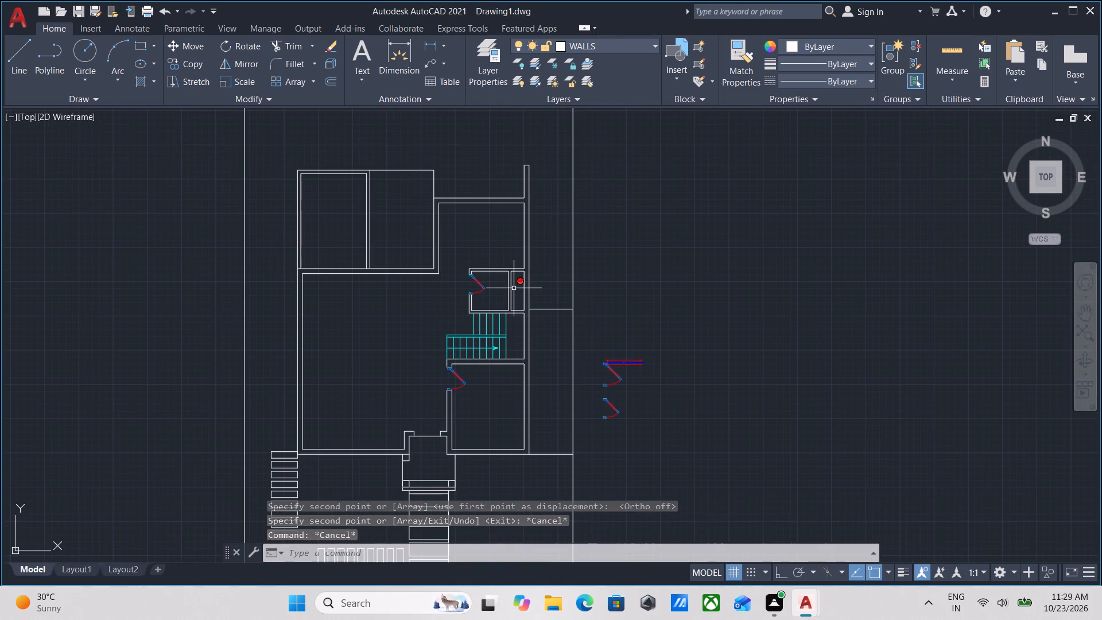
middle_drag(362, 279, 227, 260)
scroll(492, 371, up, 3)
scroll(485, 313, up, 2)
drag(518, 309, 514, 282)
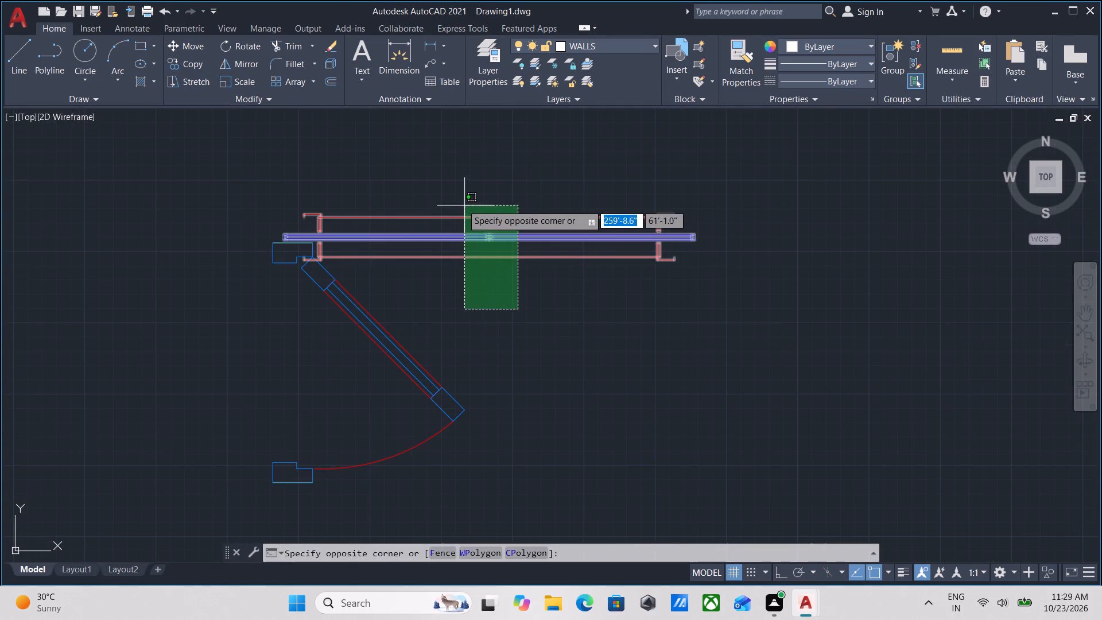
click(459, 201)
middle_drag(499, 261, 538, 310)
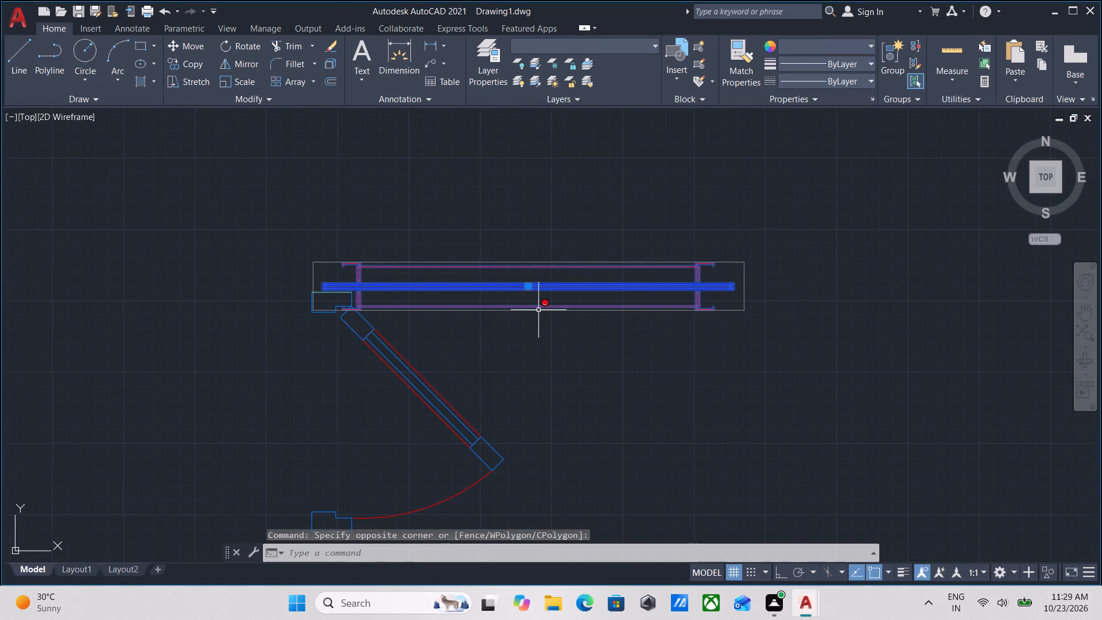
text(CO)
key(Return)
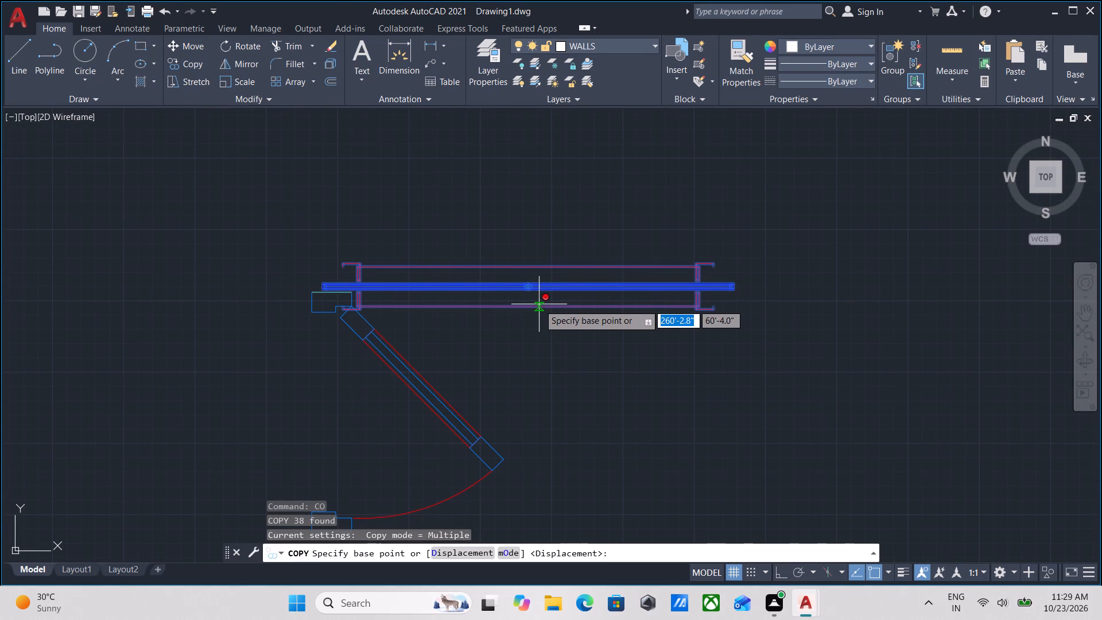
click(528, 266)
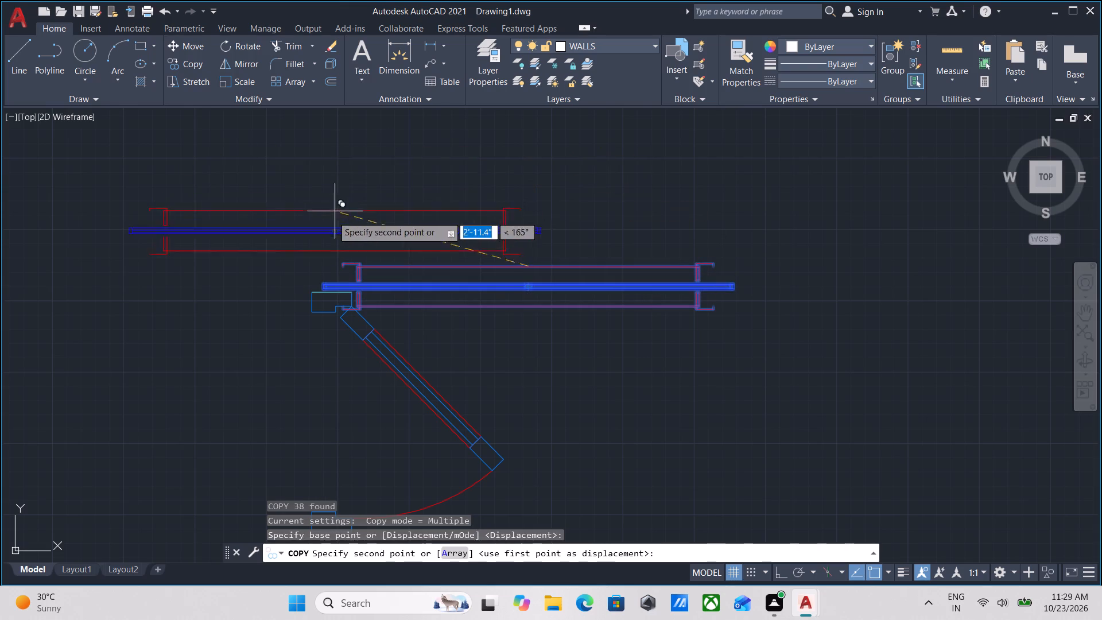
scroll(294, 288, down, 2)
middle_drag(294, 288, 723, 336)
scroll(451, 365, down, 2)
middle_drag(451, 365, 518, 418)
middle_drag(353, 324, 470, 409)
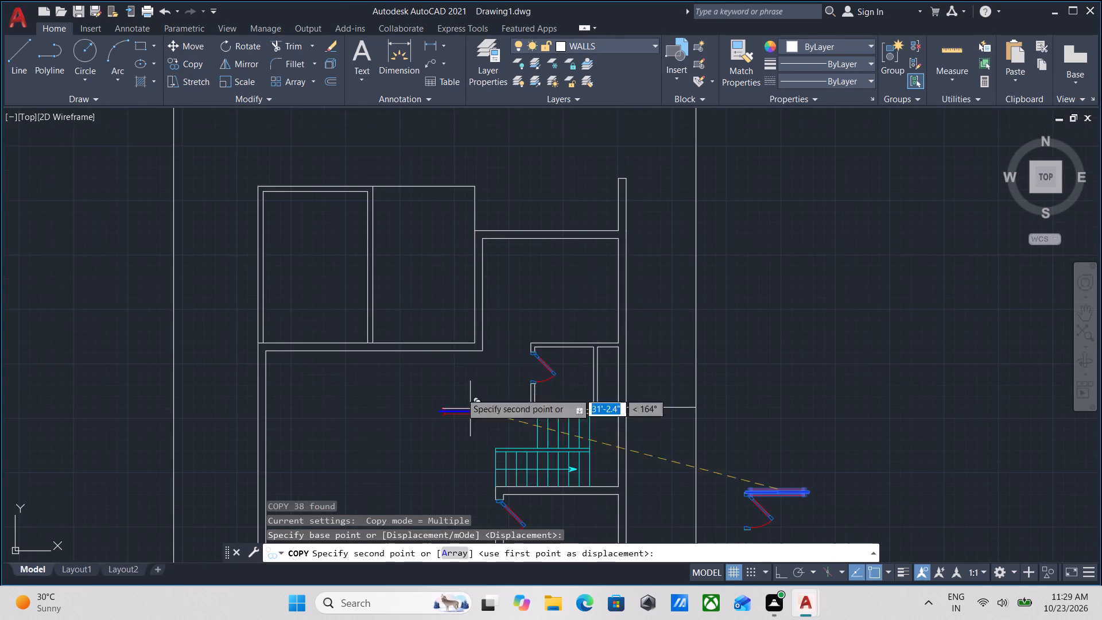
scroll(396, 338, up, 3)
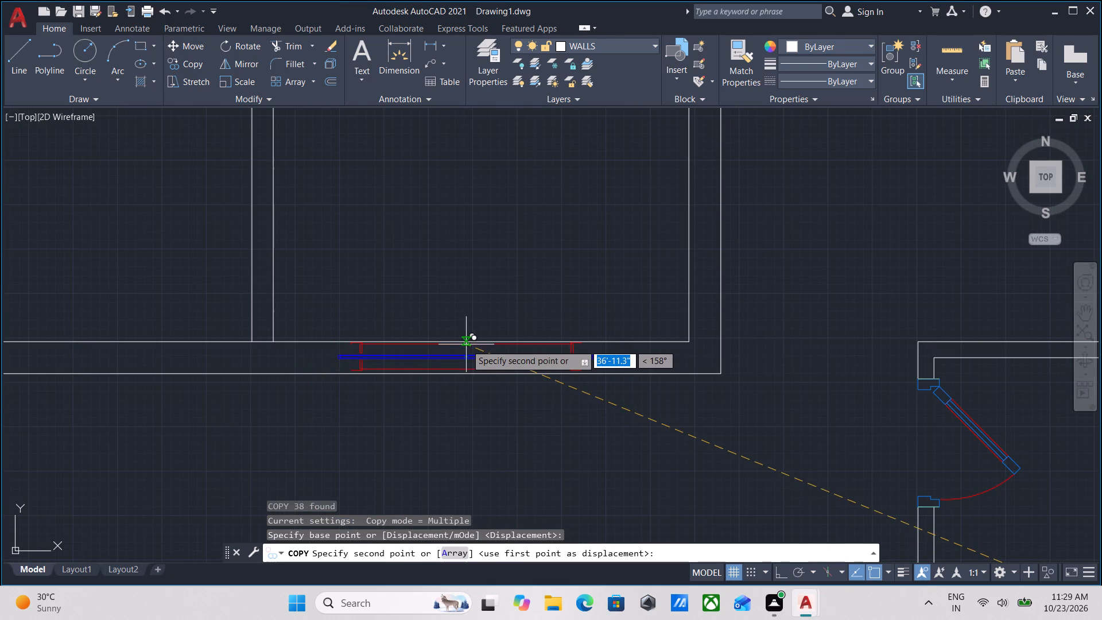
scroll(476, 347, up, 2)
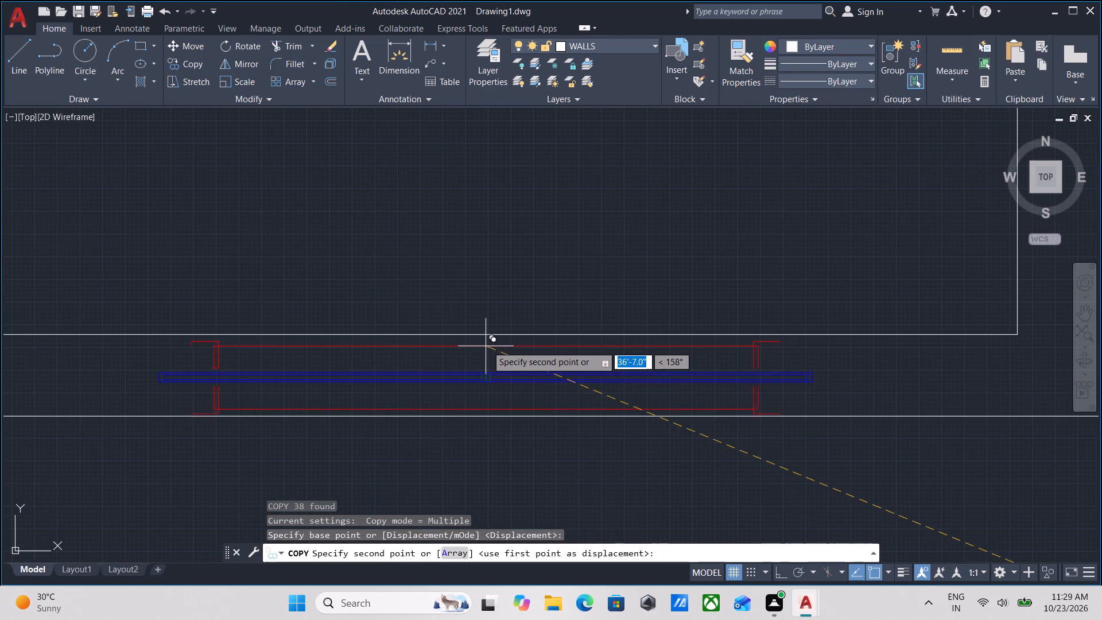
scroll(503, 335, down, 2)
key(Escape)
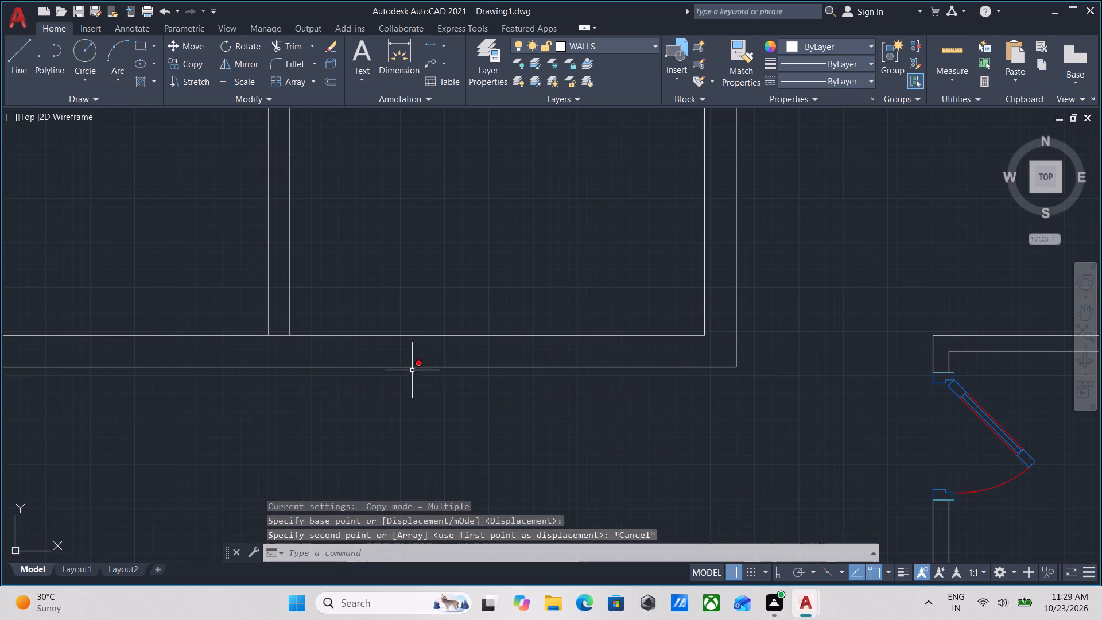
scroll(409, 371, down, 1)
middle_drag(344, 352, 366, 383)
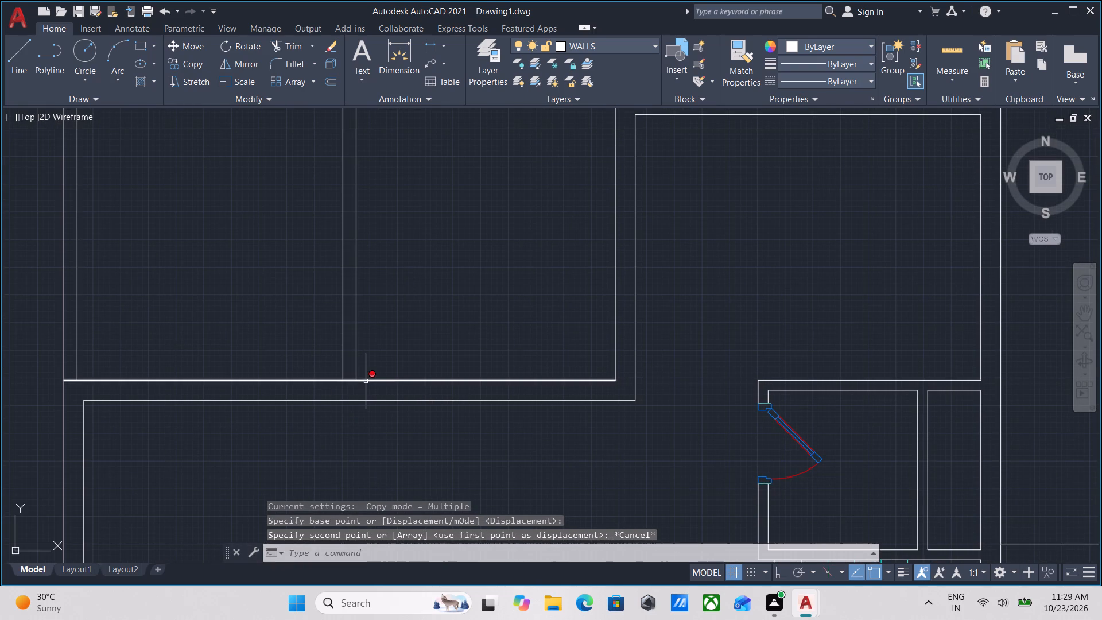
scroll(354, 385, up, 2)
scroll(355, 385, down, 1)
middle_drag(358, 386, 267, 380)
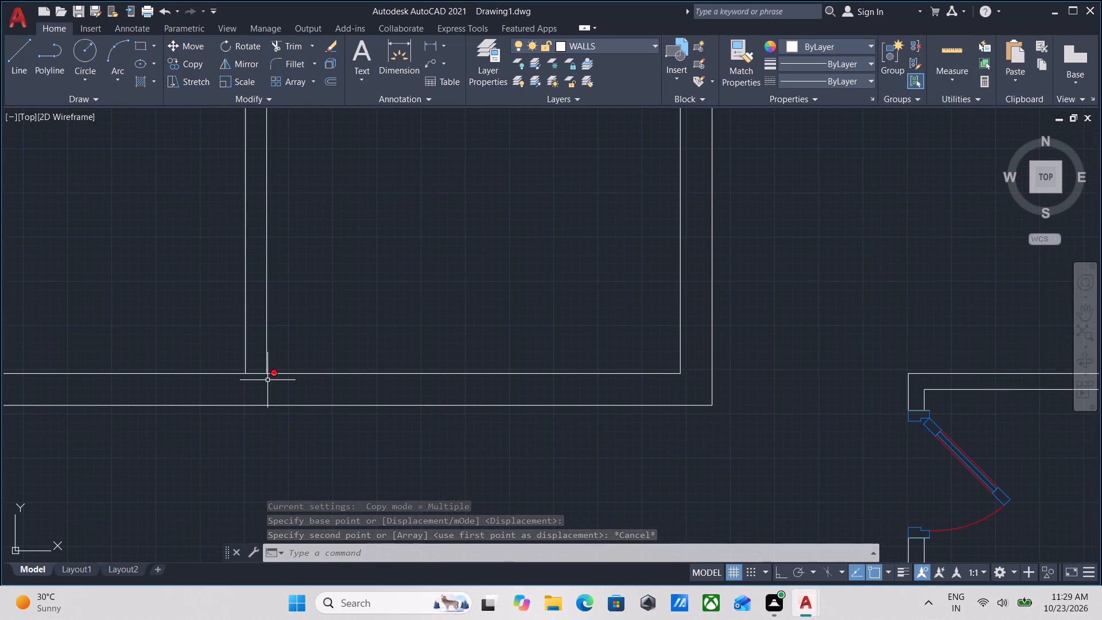
Copy the spare sliding window beside the plan from its upper edge's midpoint onto the inner line of the upper-left block's right-room bottom wall.
scroll(322, 389, down, 3)
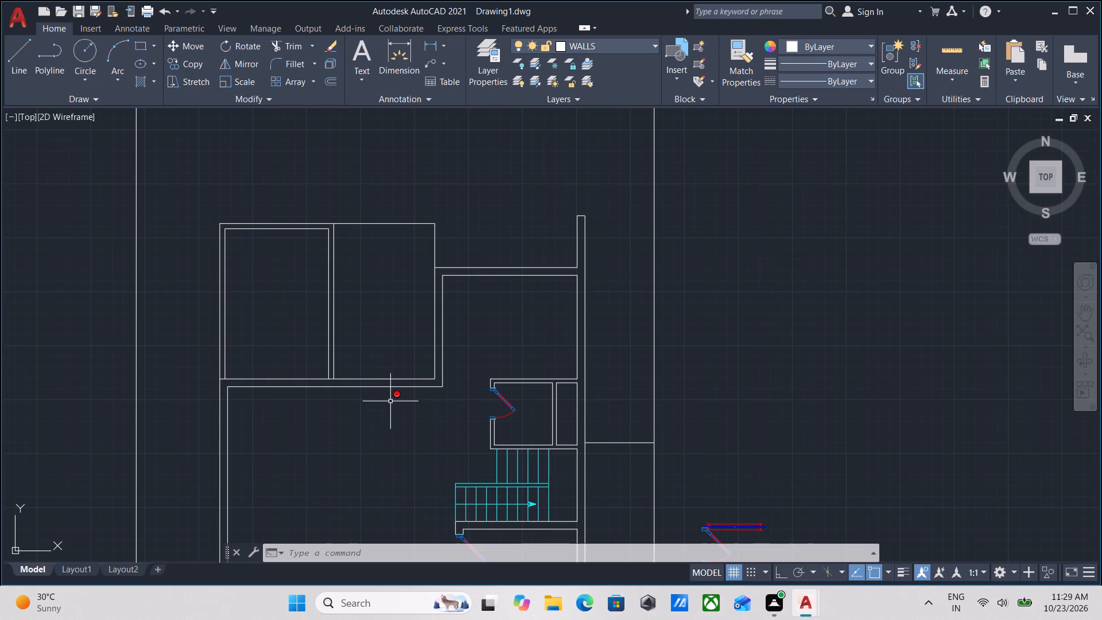
scroll(390, 401, down, 2)
middle_drag(434, 413, 398, 317)
scroll(455, 360, up, 2)
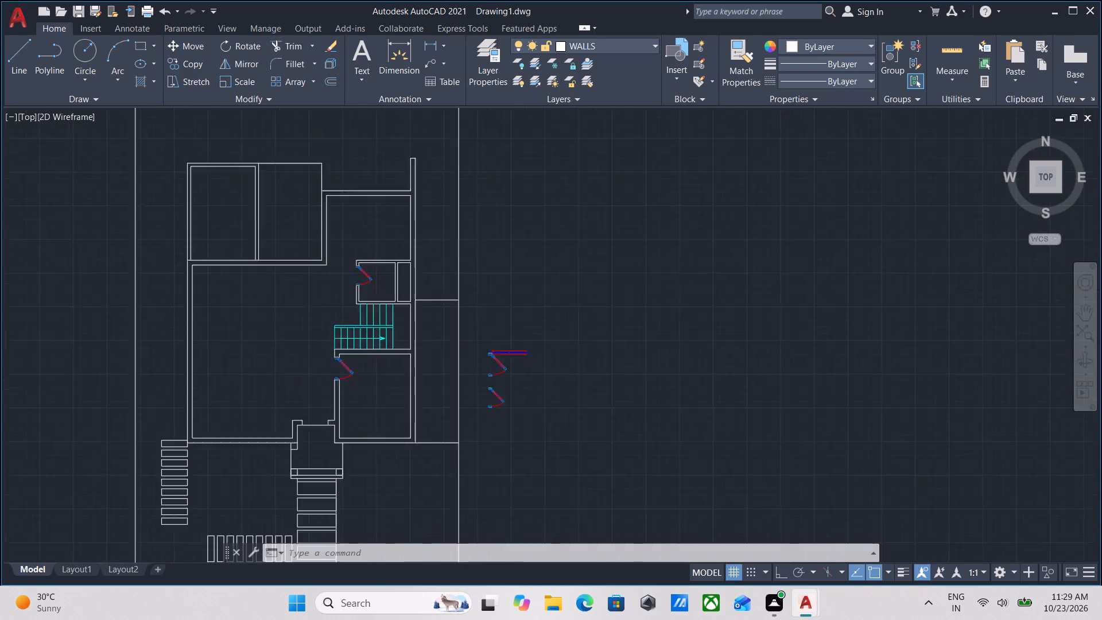
scroll(560, 366, up, 2)
click(608, 361)
click(521, 273)
text(CO)
key(Return)
scroll(514, 331, up, 1)
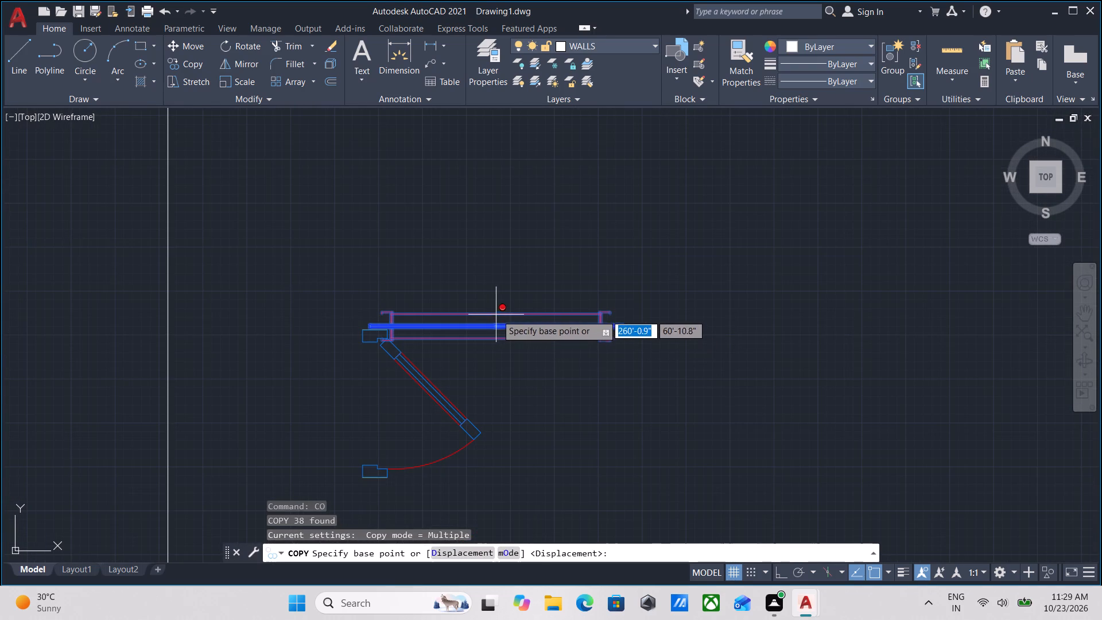
drag(497, 314, 496, 302)
scroll(289, 279, down, 2)
middle_drag(293, 276, 657, 324)
middle_drag(482, 315, 771, 363)
scroll(498, 315, down, 1)
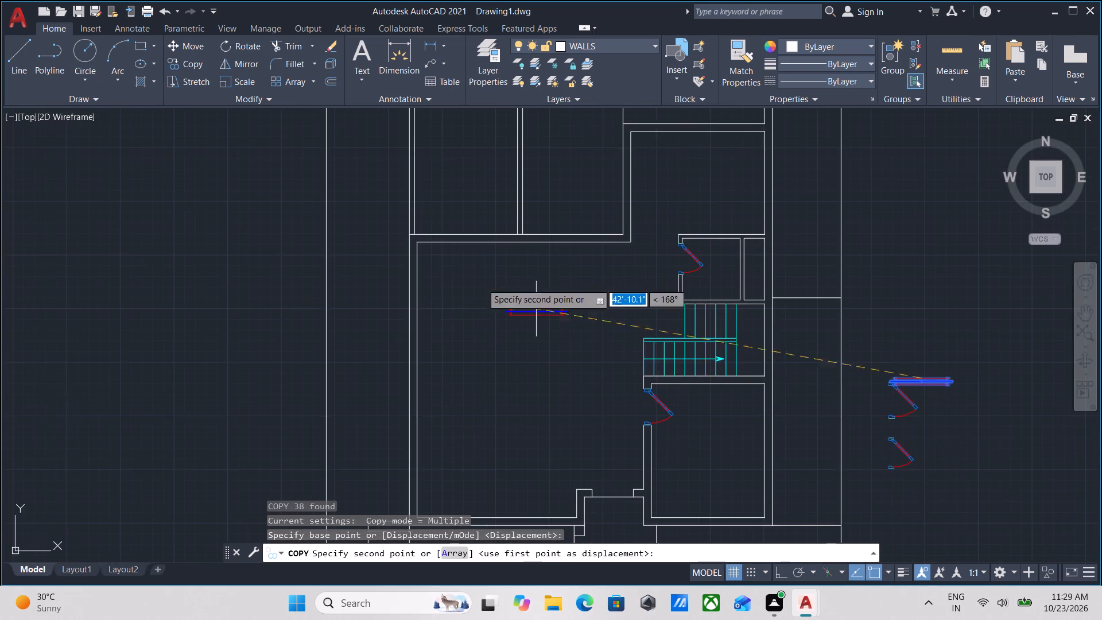
middle_drag(473, 281, 511, 342)
scroll(614, 300, up, 3)
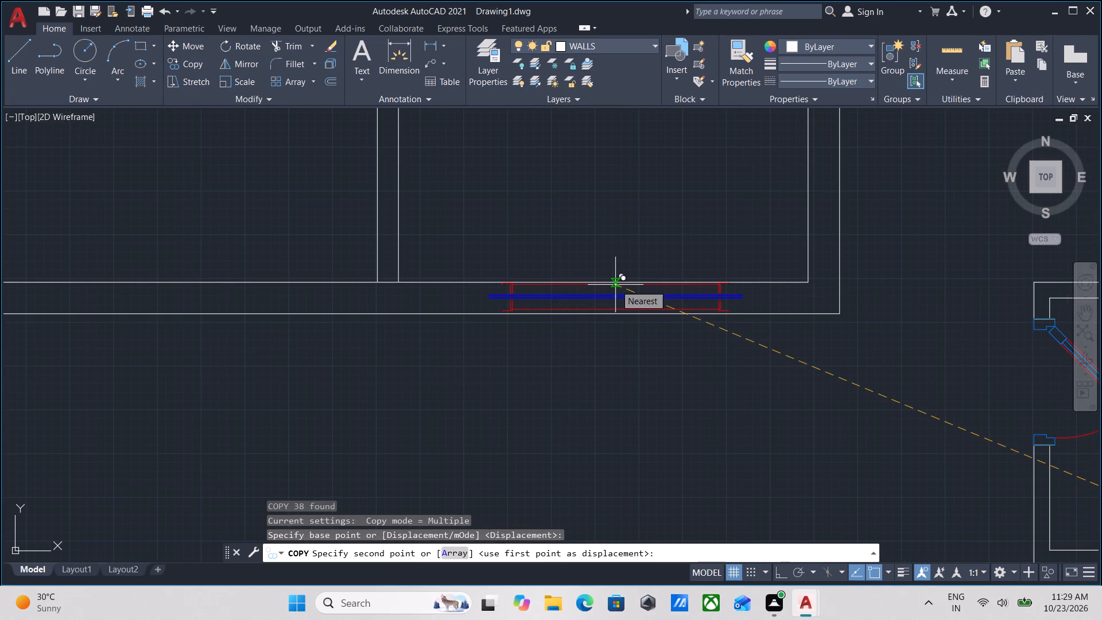
click(615, 285)
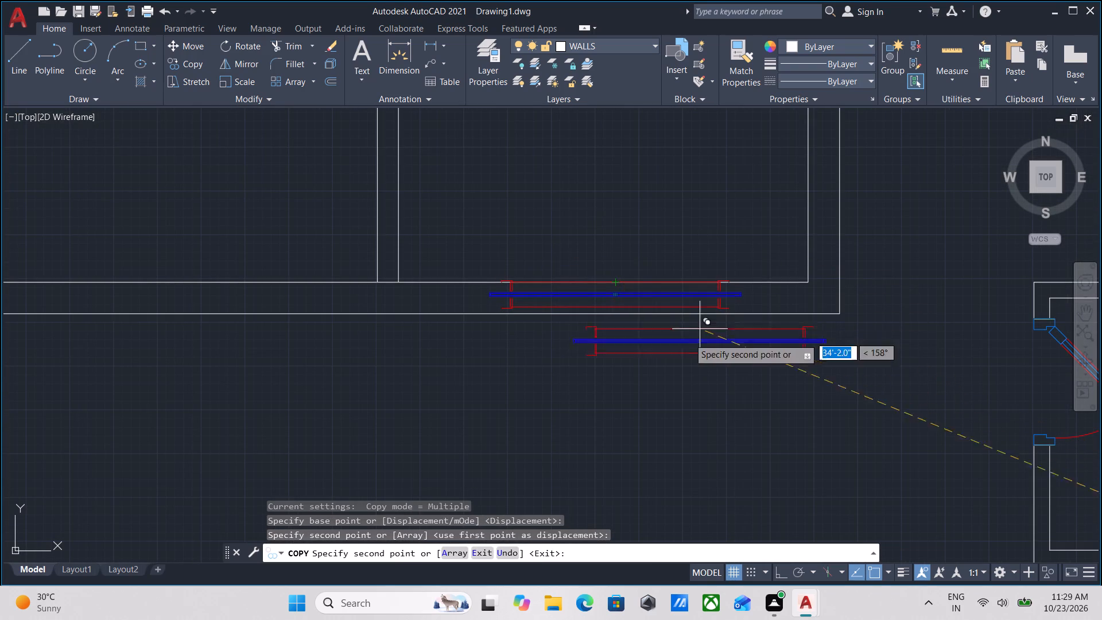
key(Escape)
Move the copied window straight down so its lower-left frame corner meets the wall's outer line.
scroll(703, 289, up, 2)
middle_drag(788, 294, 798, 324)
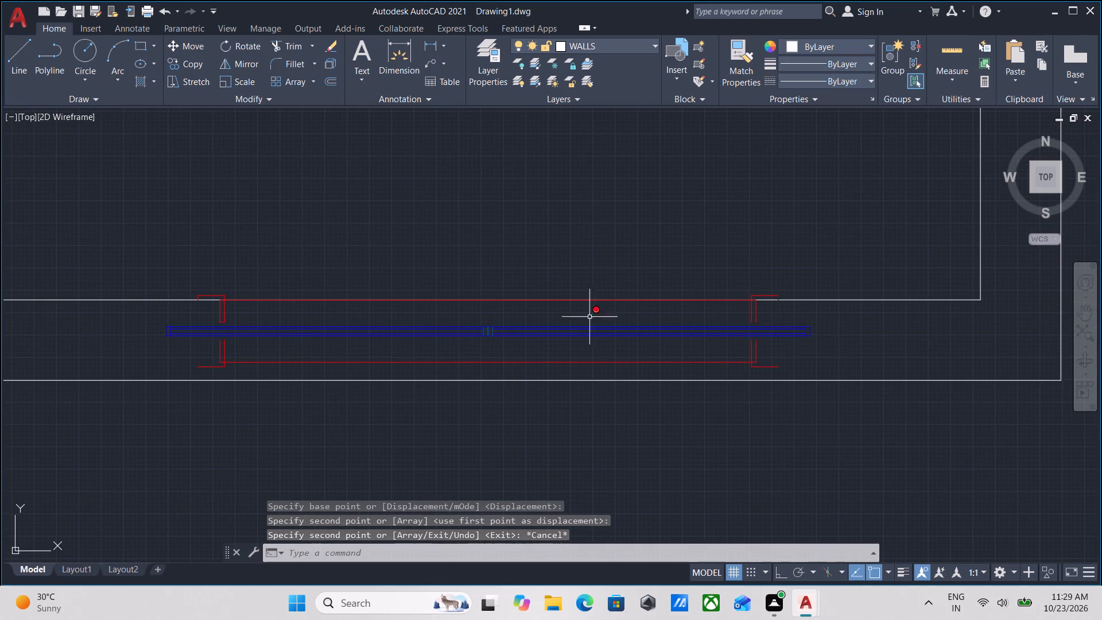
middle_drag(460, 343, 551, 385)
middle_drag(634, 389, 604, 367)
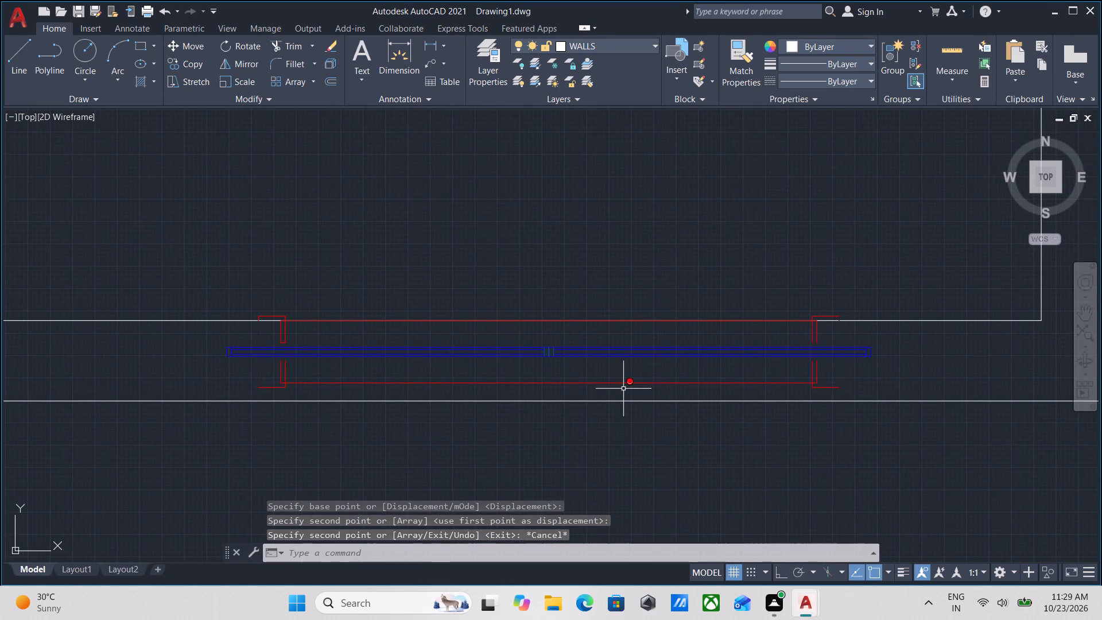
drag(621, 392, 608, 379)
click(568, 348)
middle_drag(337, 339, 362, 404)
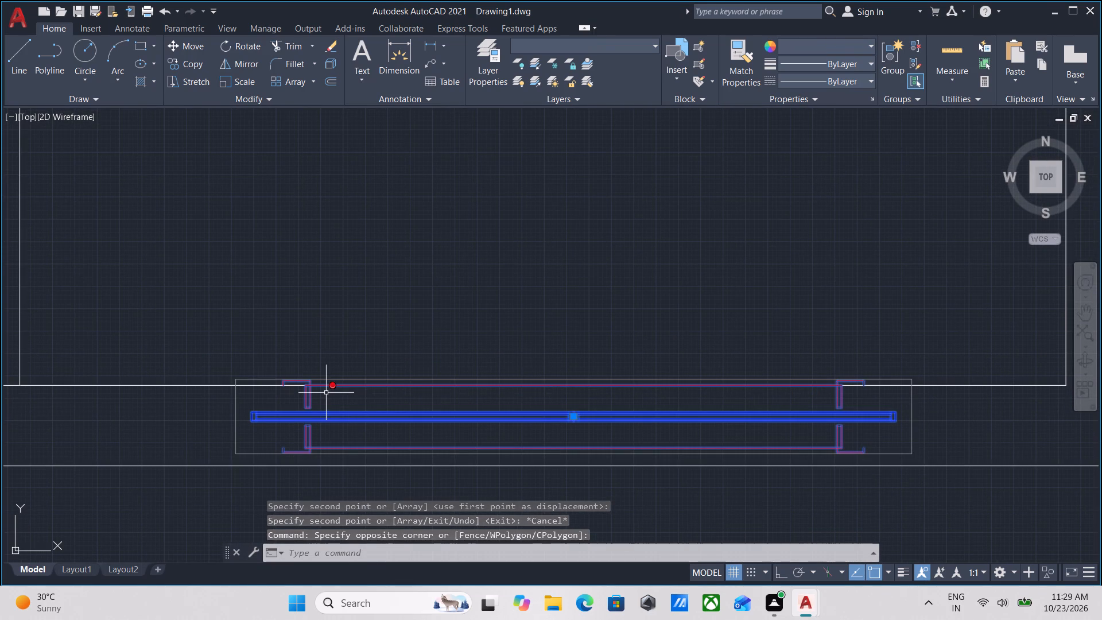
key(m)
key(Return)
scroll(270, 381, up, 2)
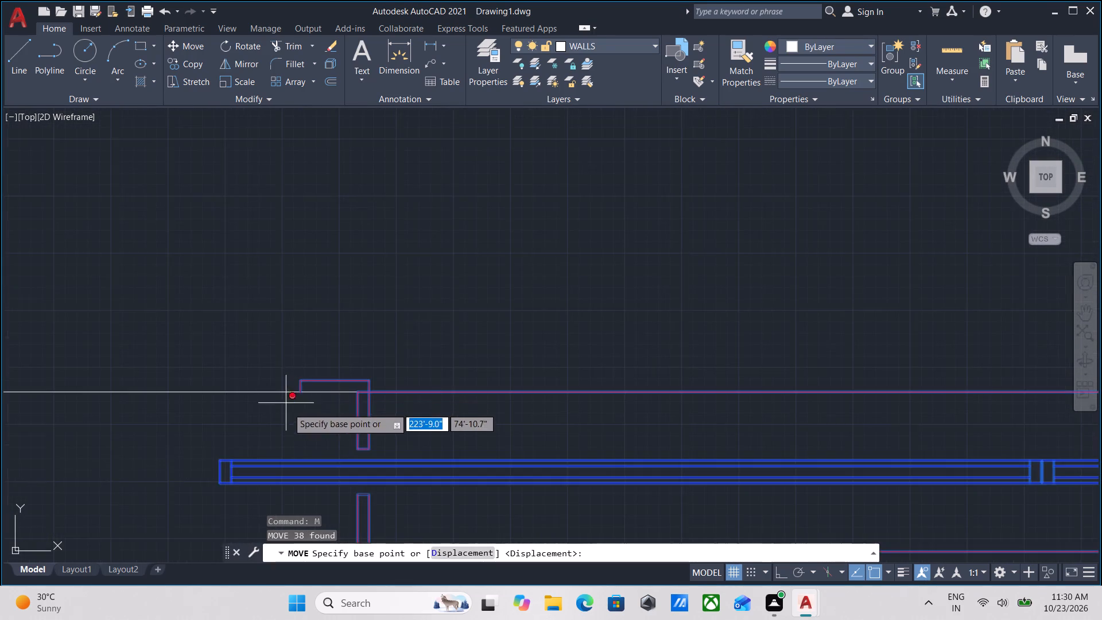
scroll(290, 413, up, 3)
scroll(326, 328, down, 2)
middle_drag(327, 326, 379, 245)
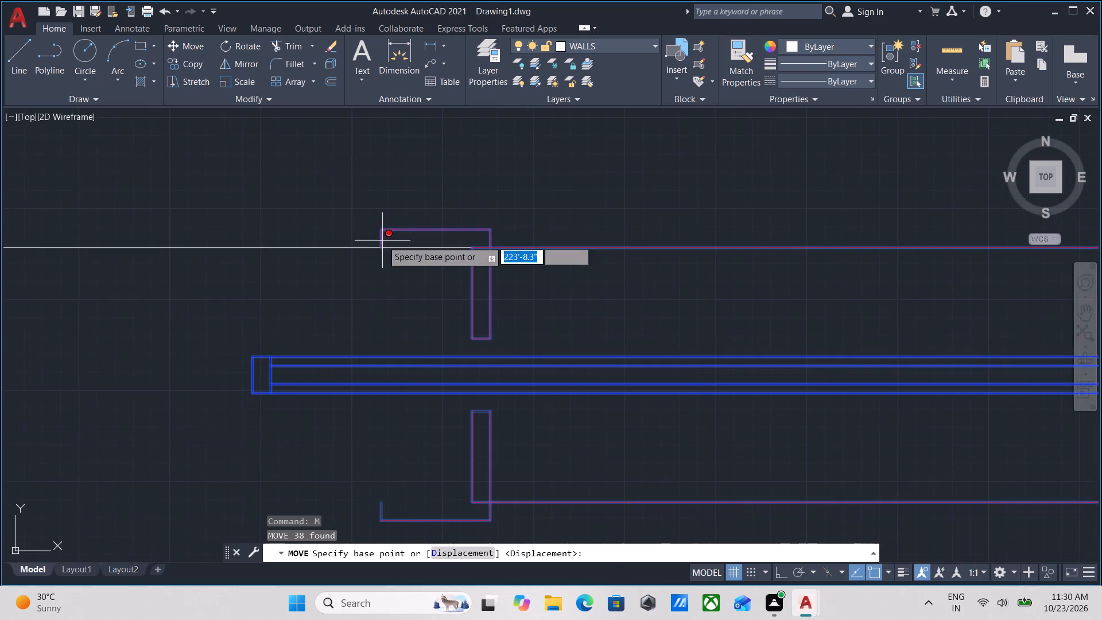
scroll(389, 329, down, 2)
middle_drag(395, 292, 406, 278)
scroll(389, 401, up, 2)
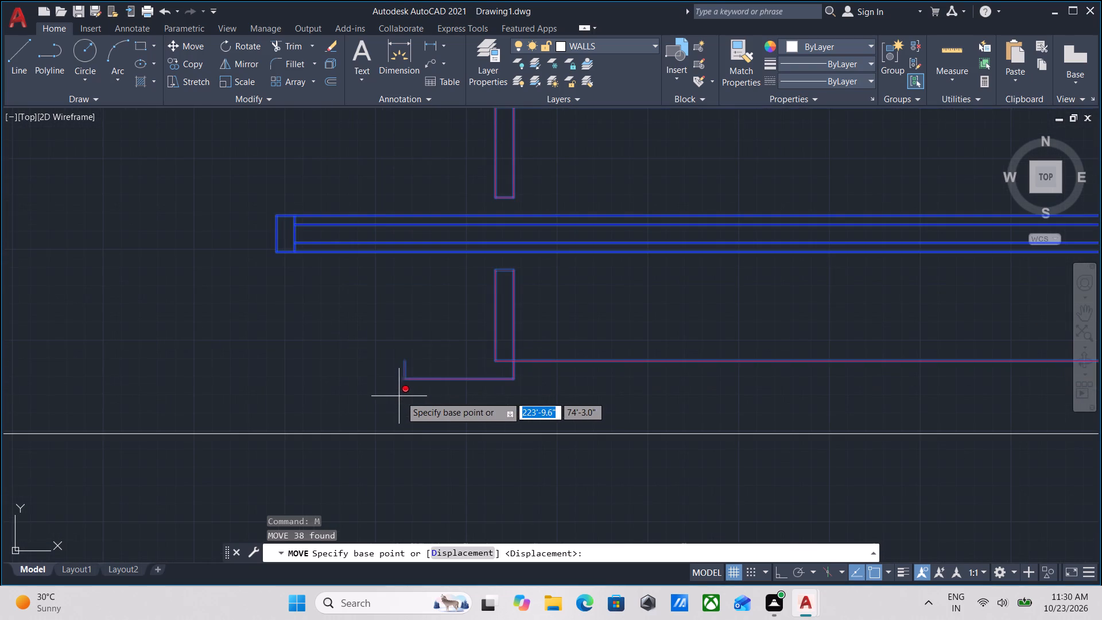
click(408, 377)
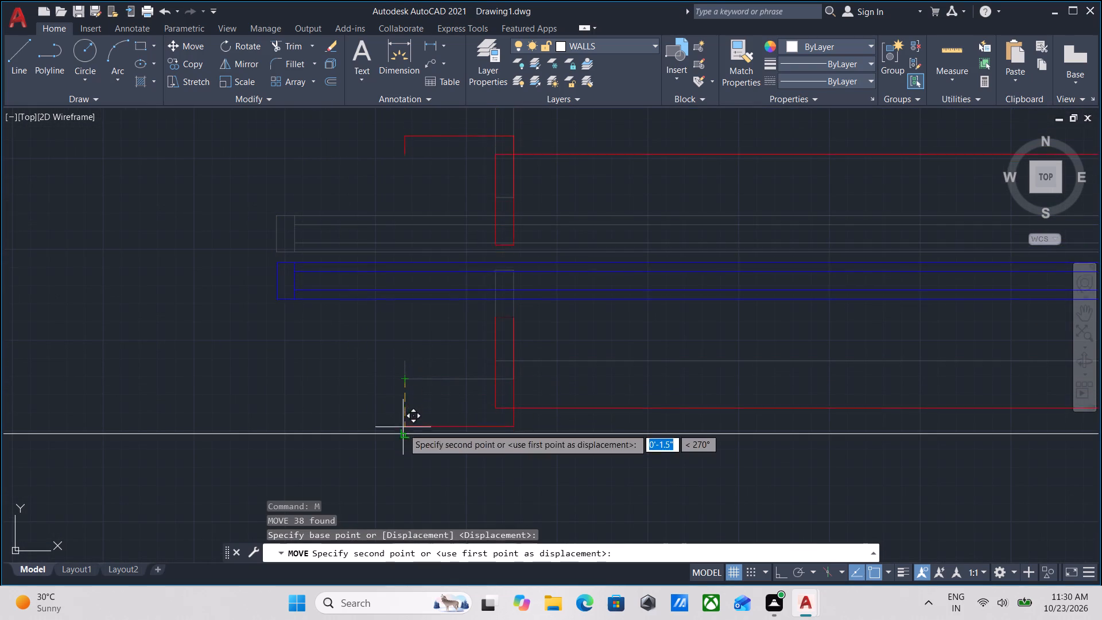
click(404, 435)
Move the copied window up out of the wall into the empty space of the room above.
scroll(421, 391, down, 2)
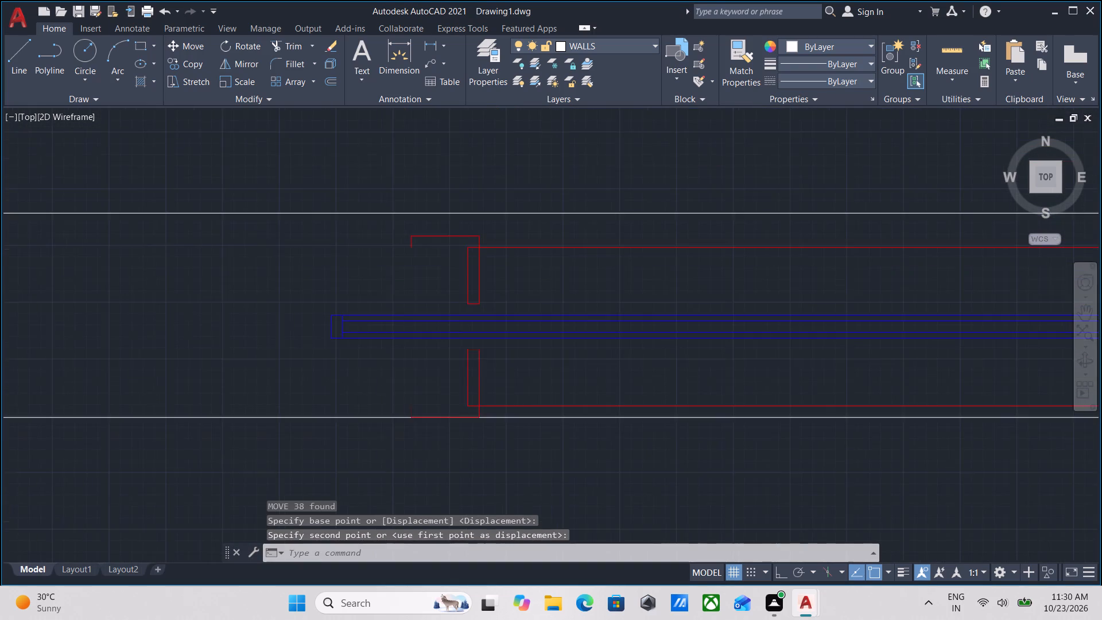
middle_drag(397, 408, 347, 437)
scroll(403, 410, down, 1)
middle_drag(401, 409, 372, 397)
scroll(387, 382, down, 1)
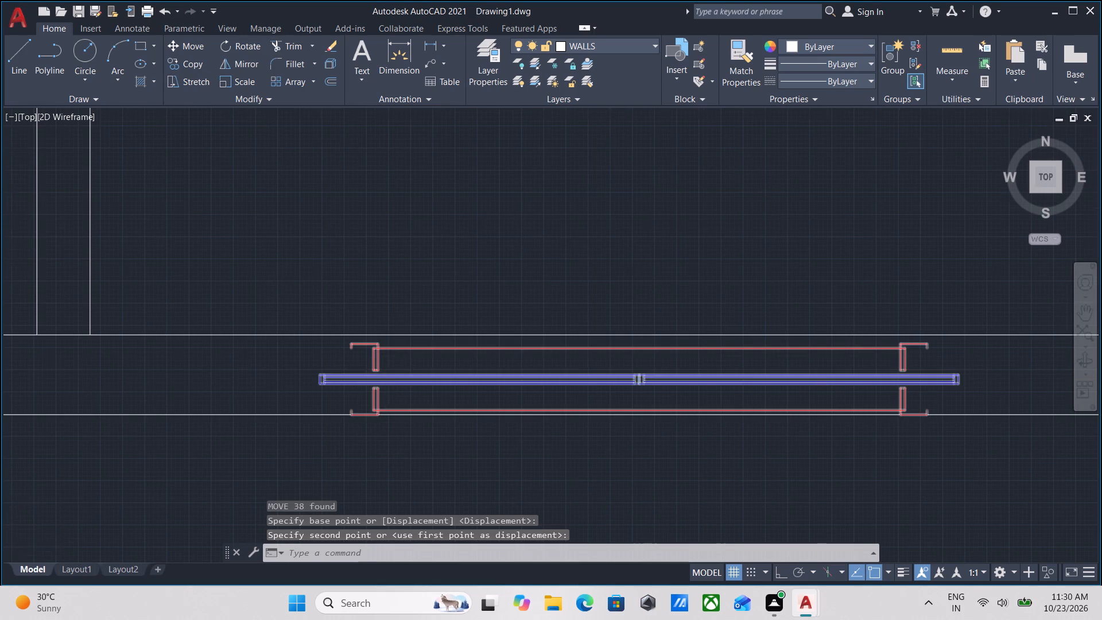
scroll(483, 374, down, 1)
middle_drag(483, 374, 446, 398)
scroll(456, 403, up, 2)
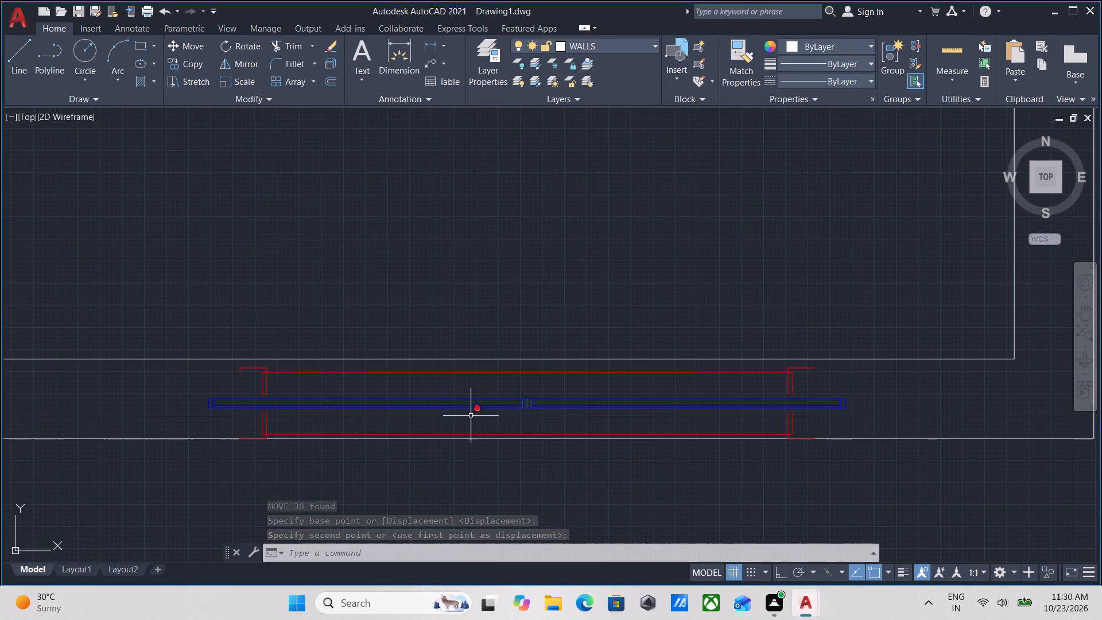
scroll(471, 409, down, 3)
scroll(576, 383, up, 1)
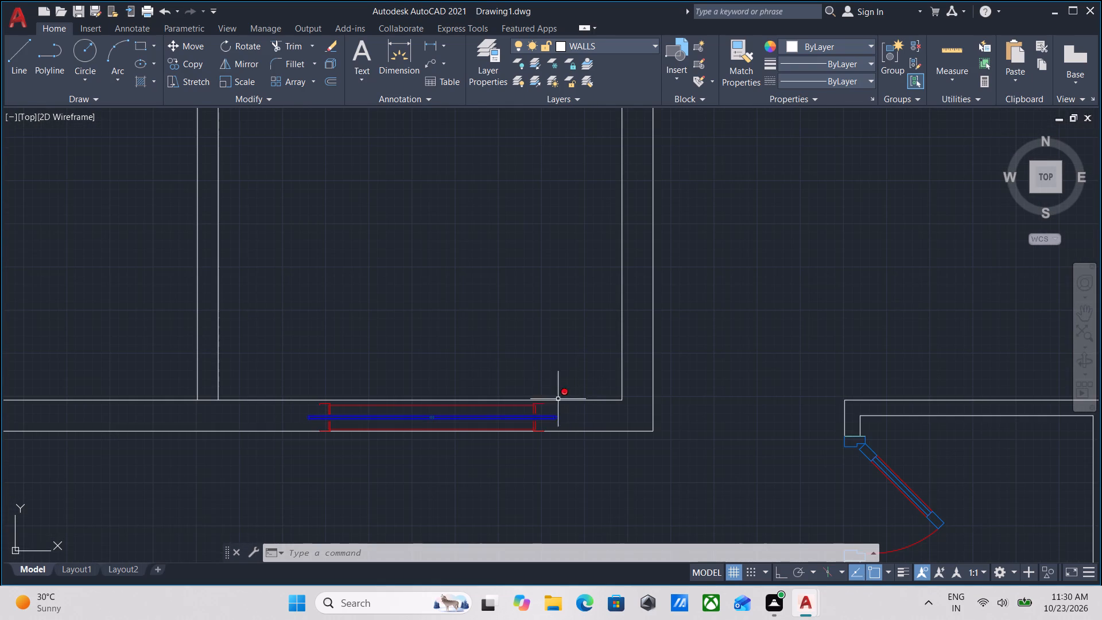
scroll(445, 405, up, 1)
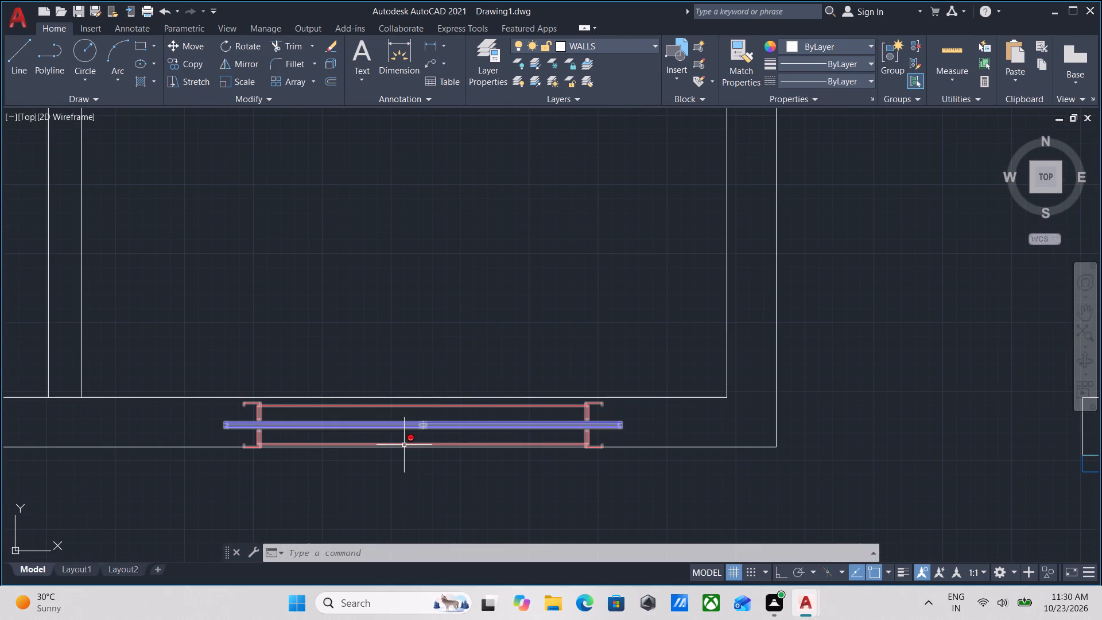
click(413, 440)
click(383, 409)
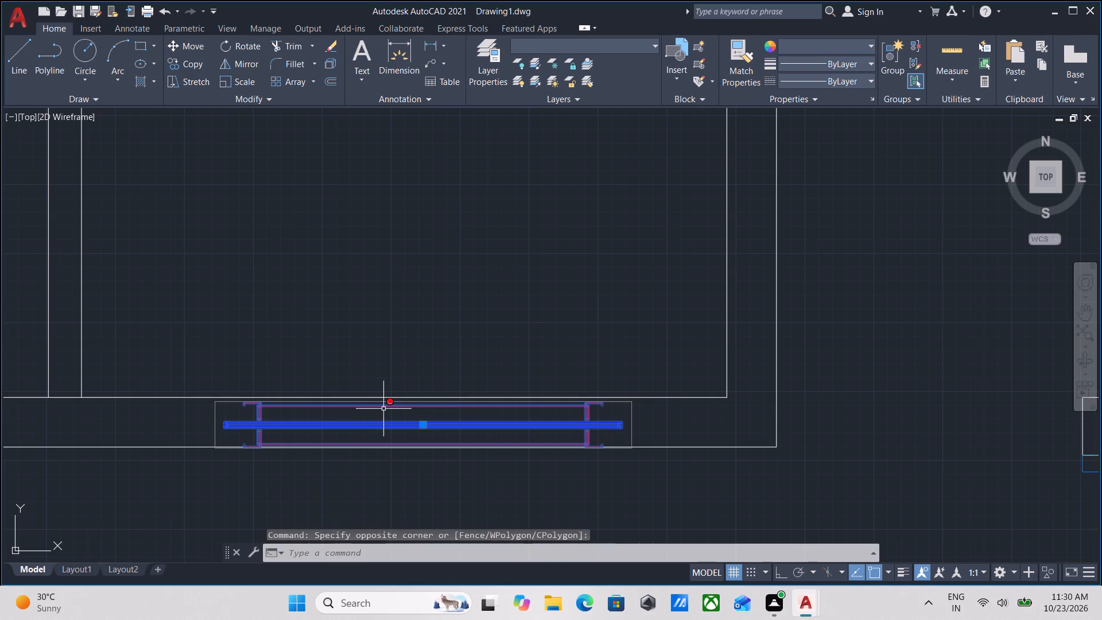
key(m)
key(Return)
click(379, 428)
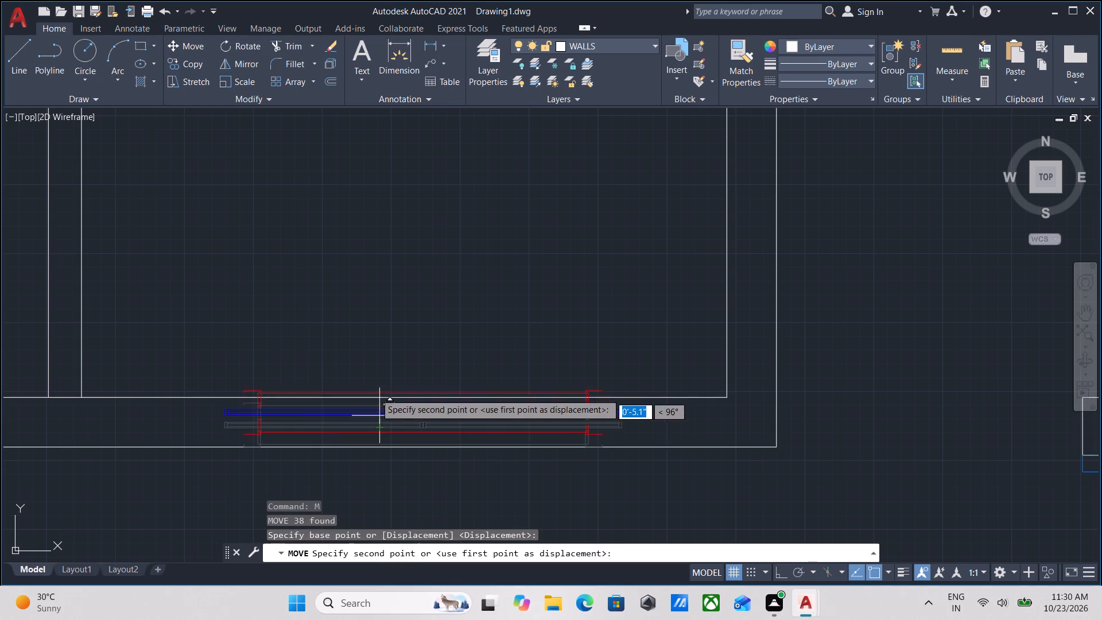
click(371, 313)
key(Escape)
Ungroup the copied window so its lines can be edited individually.
scroll(430, 320, up, 2)
drag(476, 387, 472, 375)
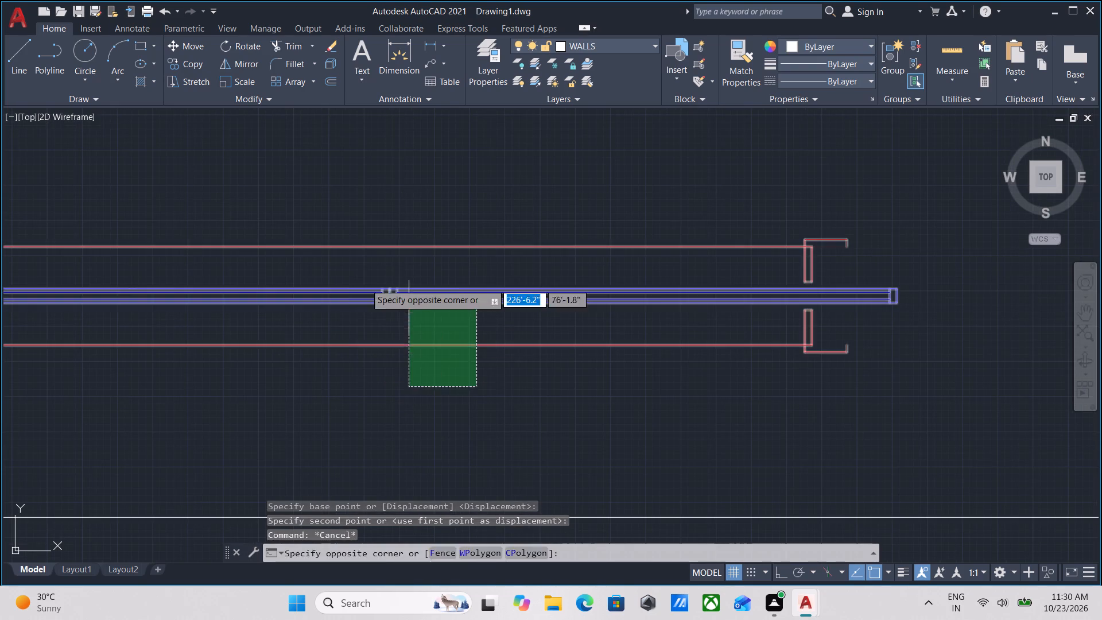
click(362, 282)
middle_drag(390, 324, 406, 354)
text(UNG)
key(Return)
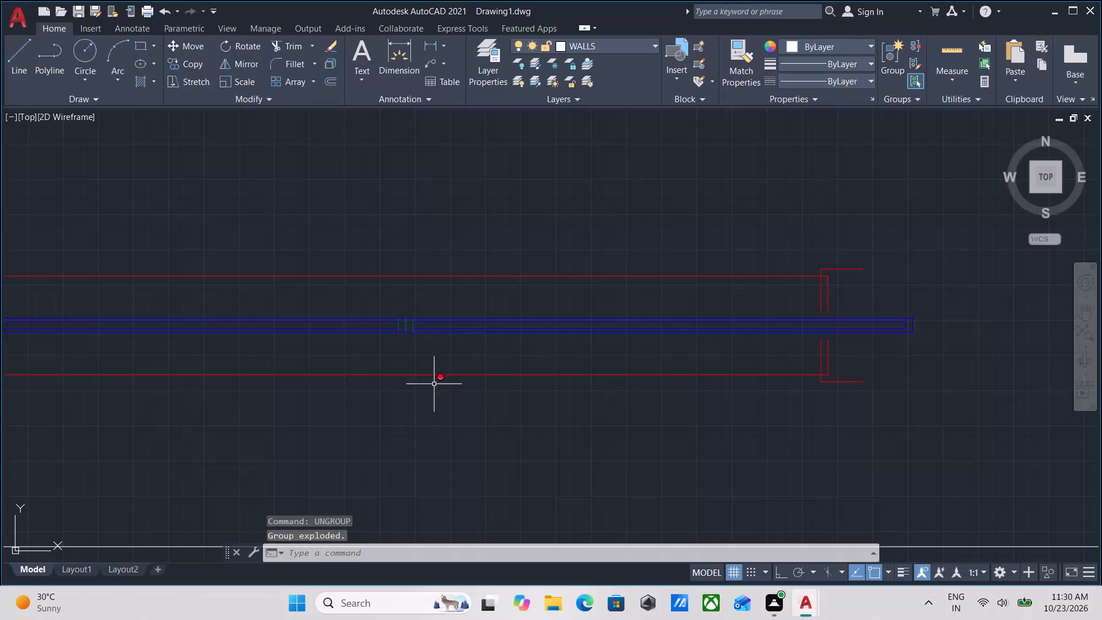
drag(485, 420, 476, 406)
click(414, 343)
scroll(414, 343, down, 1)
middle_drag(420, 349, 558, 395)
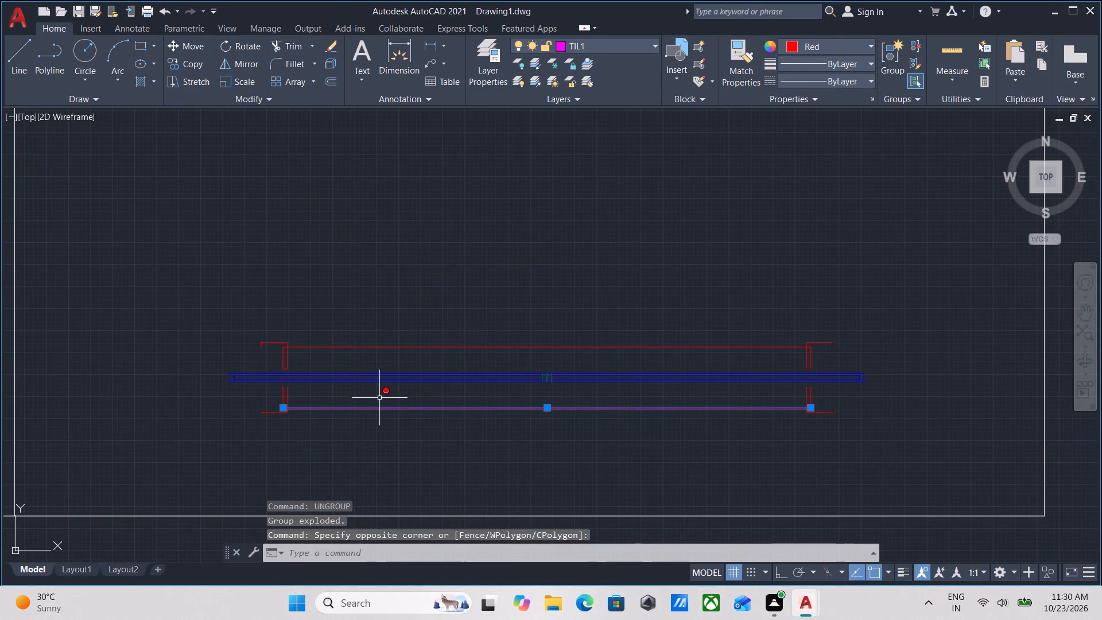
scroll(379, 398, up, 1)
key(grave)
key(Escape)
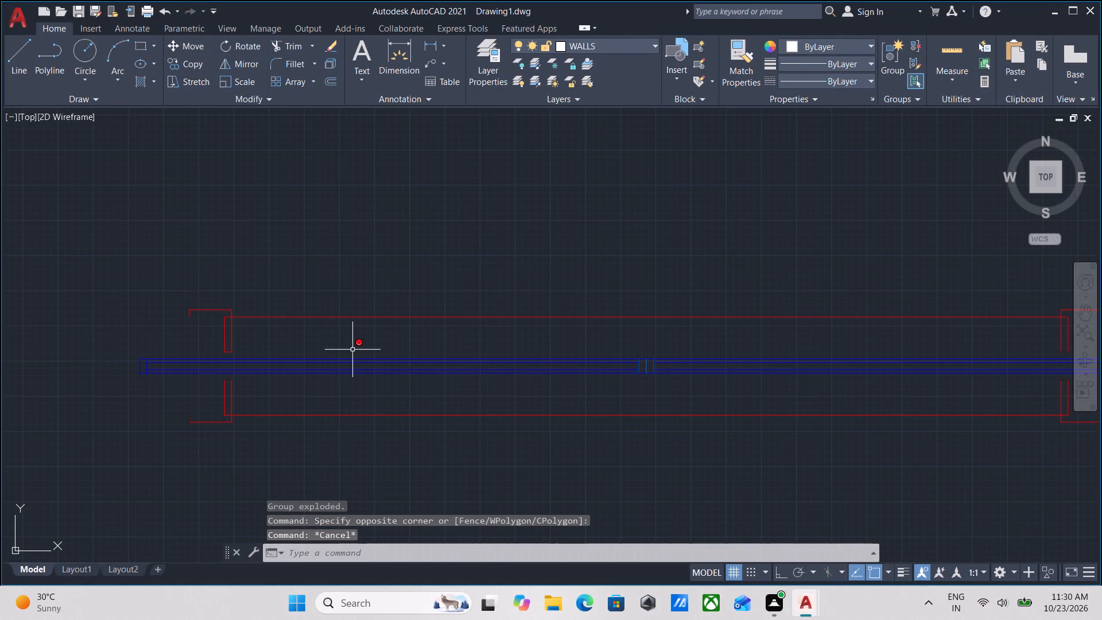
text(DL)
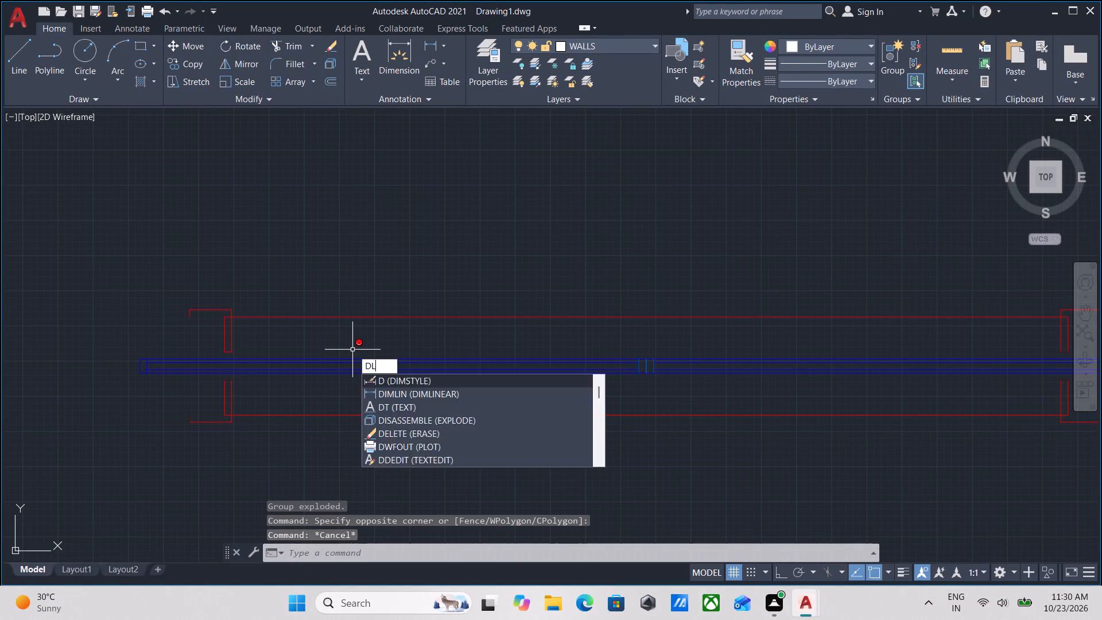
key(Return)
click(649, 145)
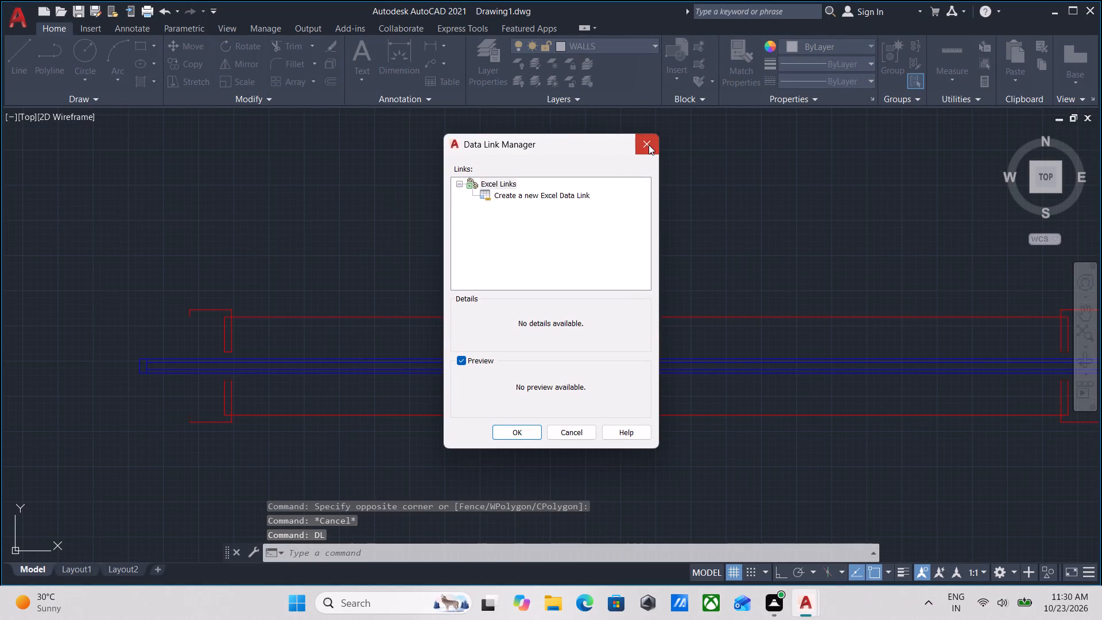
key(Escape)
Measure the spacing between the window's upper and lower long red lines with a linear dimension, turning Ortho on.
text(DLI)
key(Return)
click(433, 317)
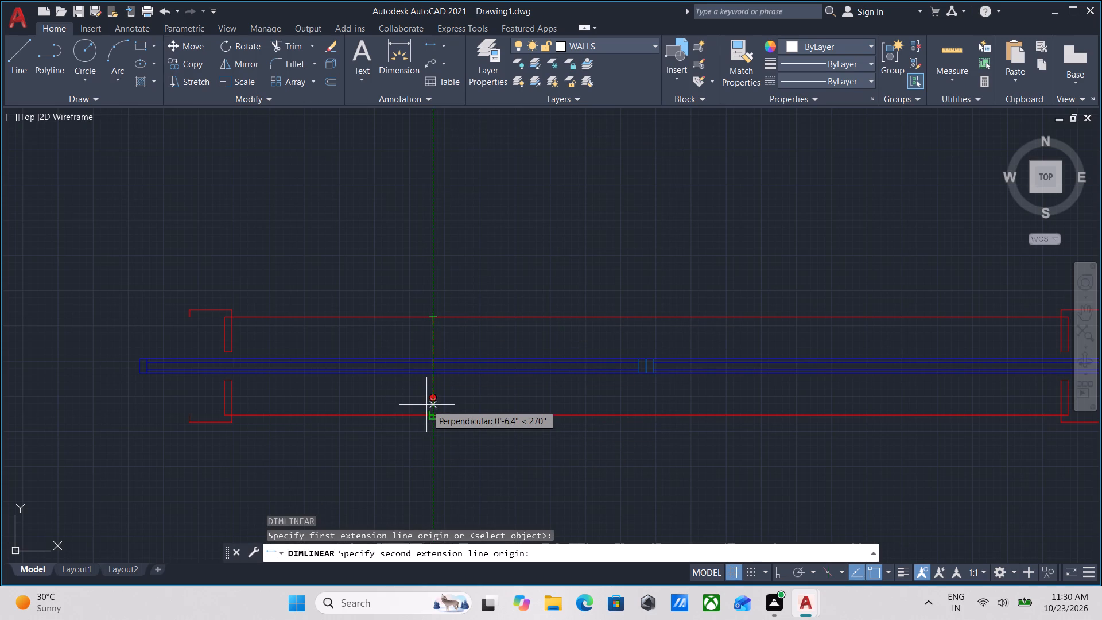
key(F8)
click(432, 419)
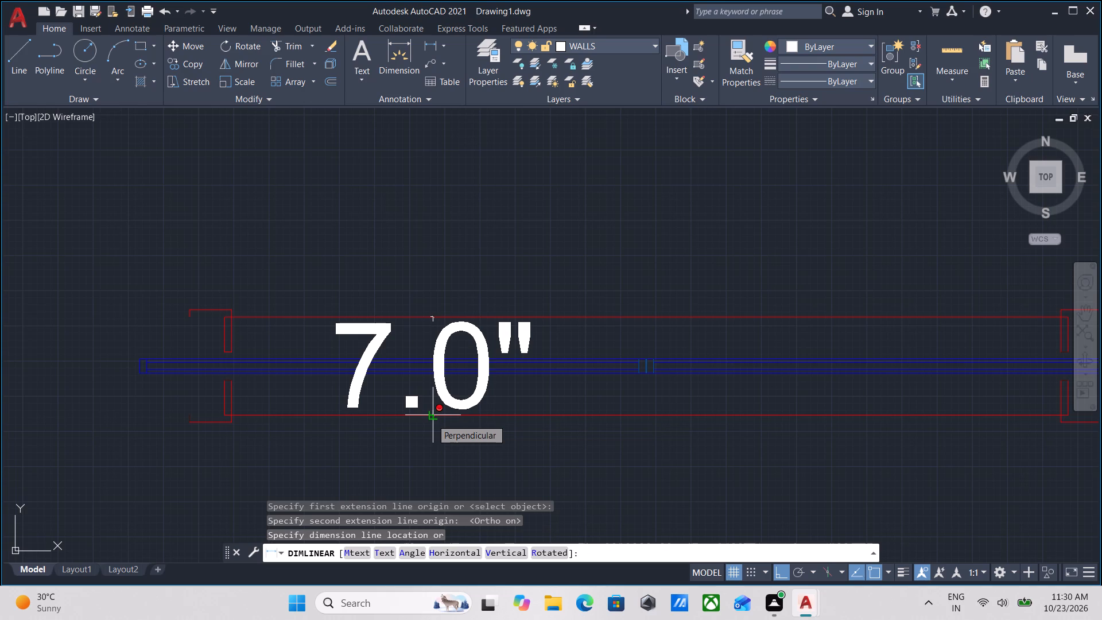
key(Escape)
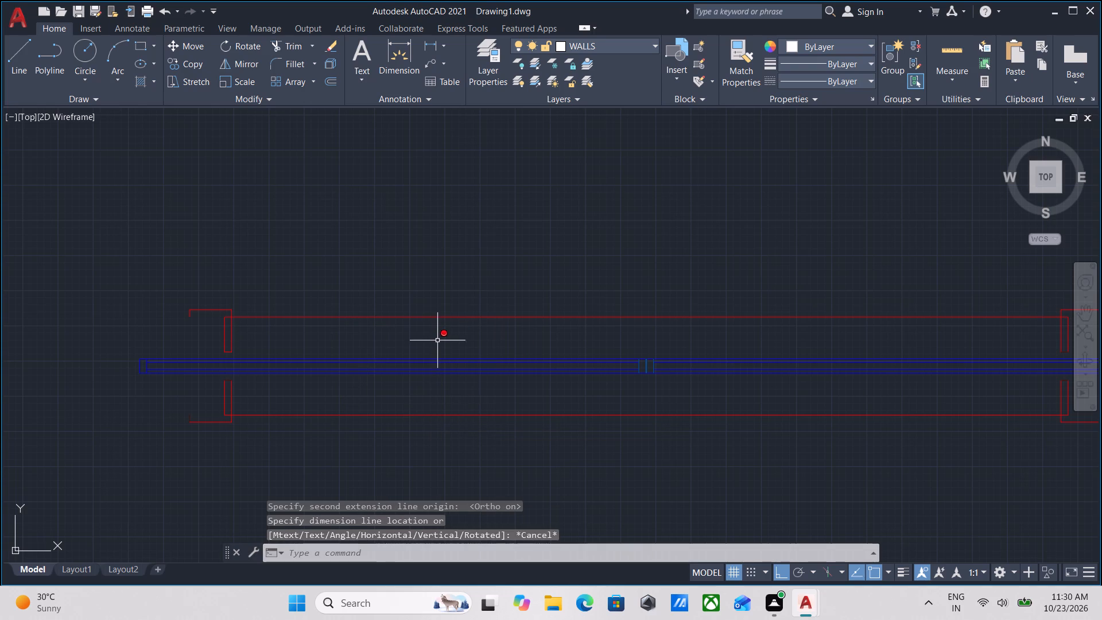
Offset the window's upper long red line outward by 1".
click(437, 340)
click(401, 282)
middle_drag(401, 282, 319, 321)
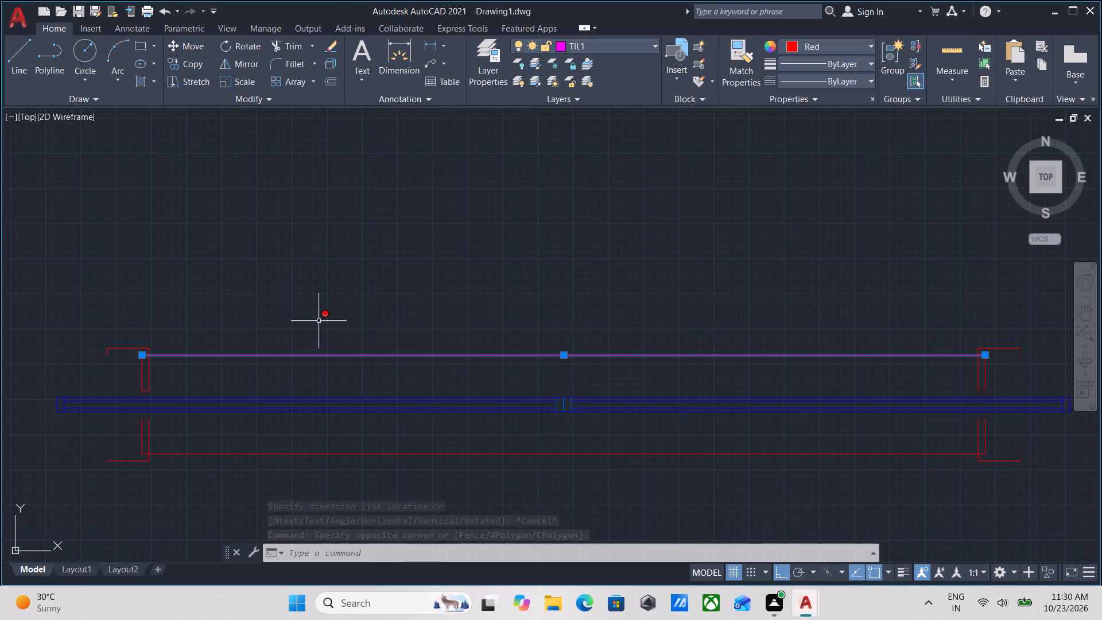
key(o)
key(Return)
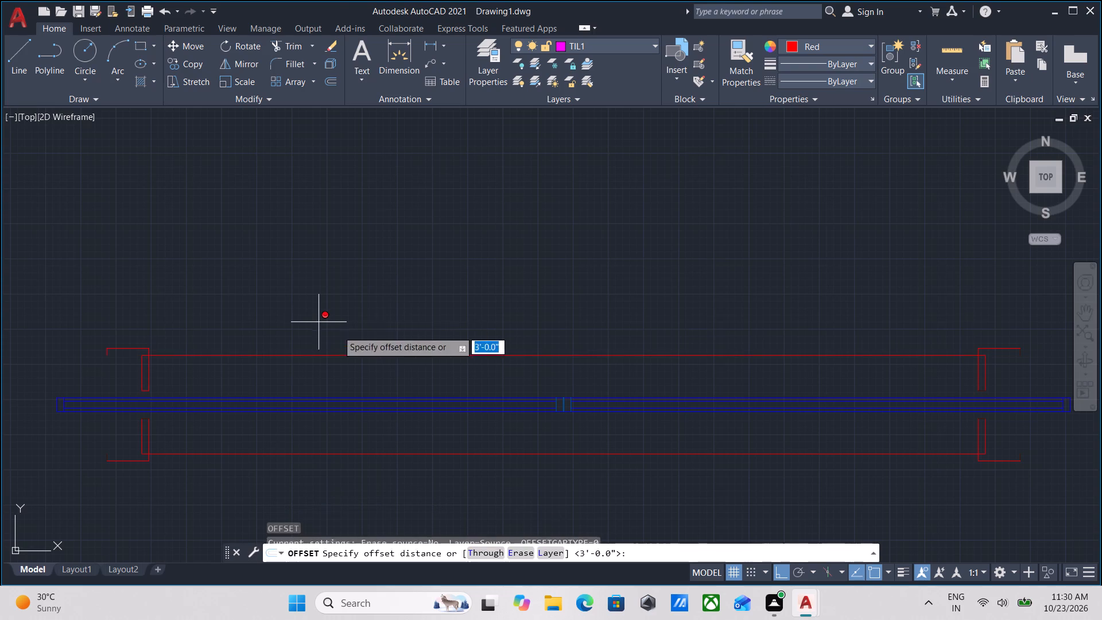
click(561, 356)
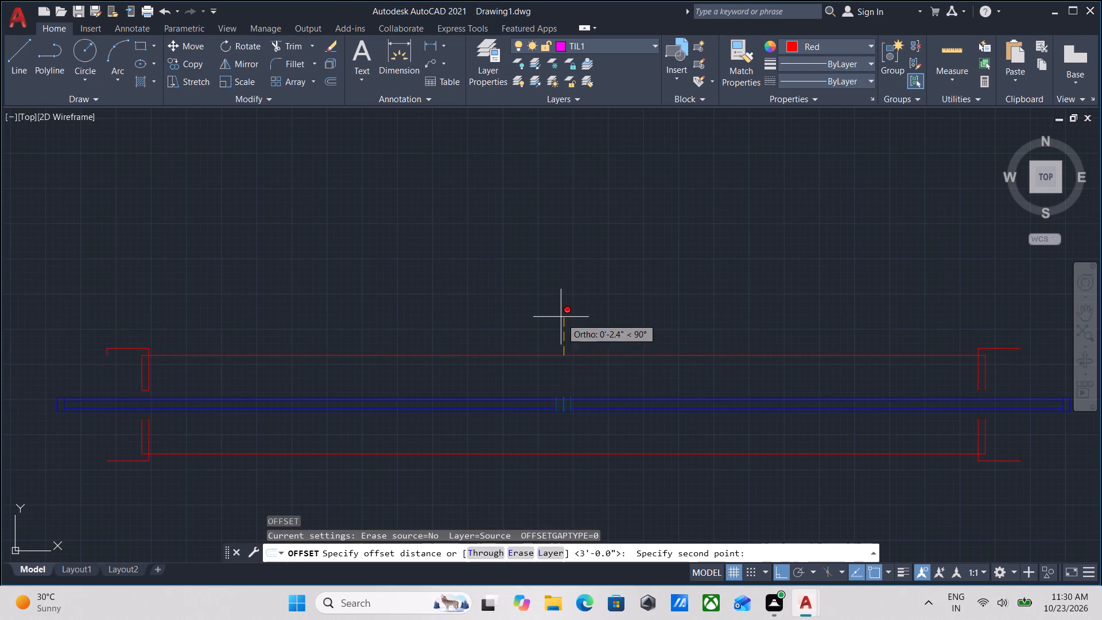
click(561, 316)
key(1)
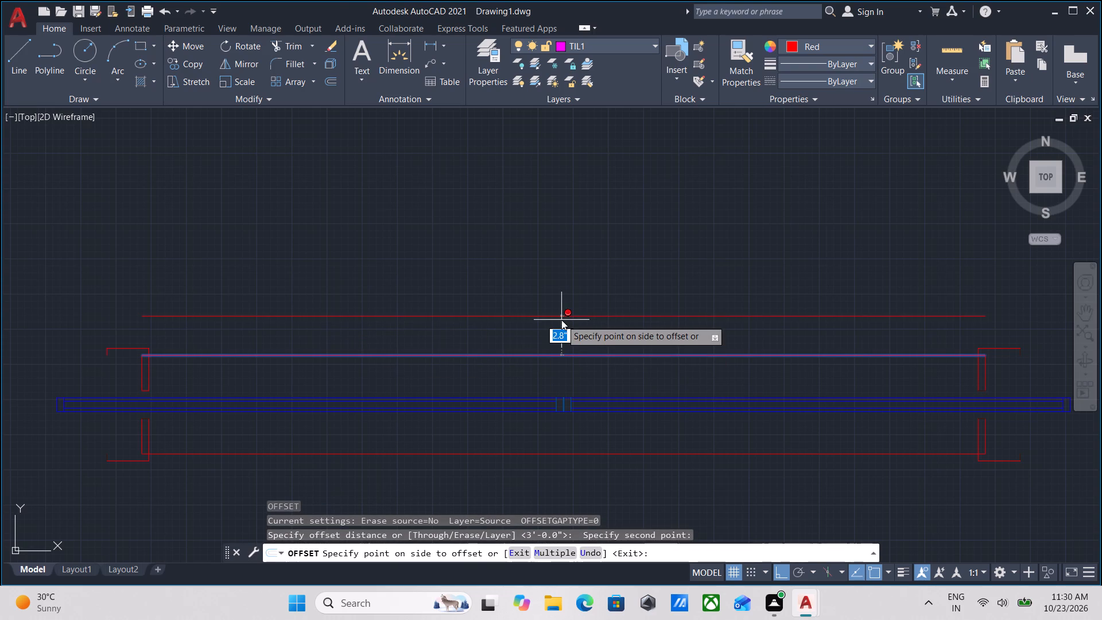
key(shift+quotedbl)
key(Return)
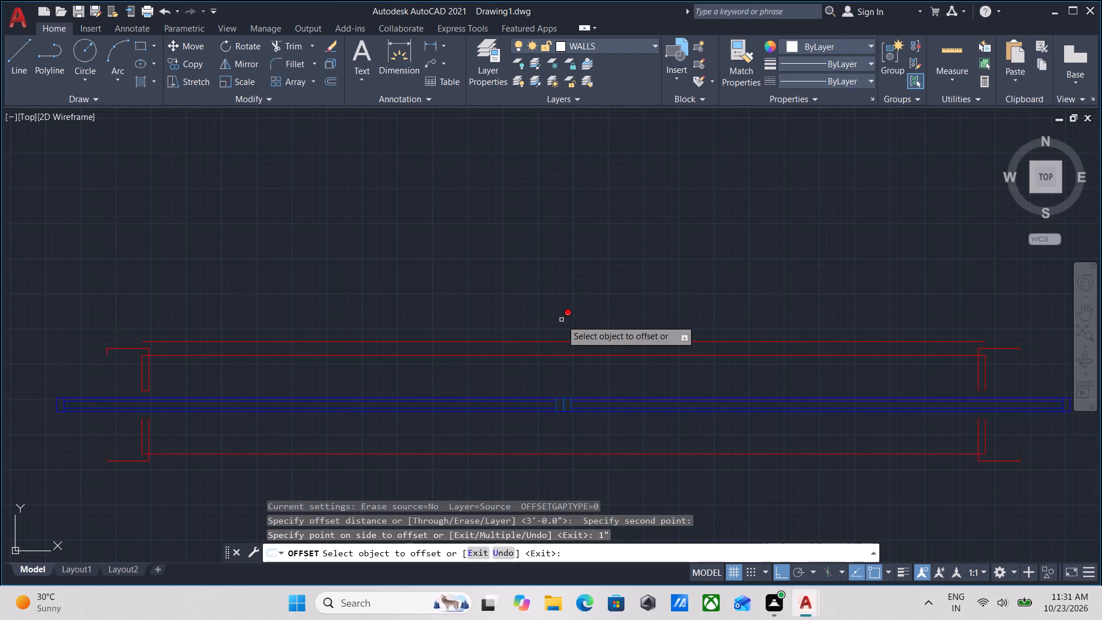
middle_drag(631, 409, 635, 334)
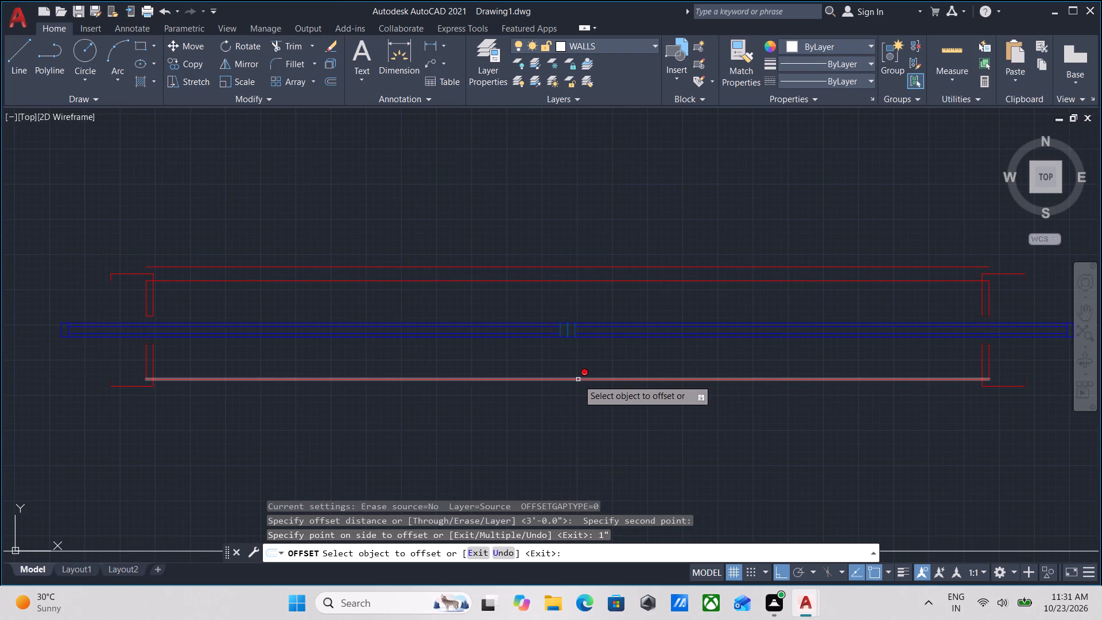
Offset the window's lower long red line outward by 1".
click(578, 380)
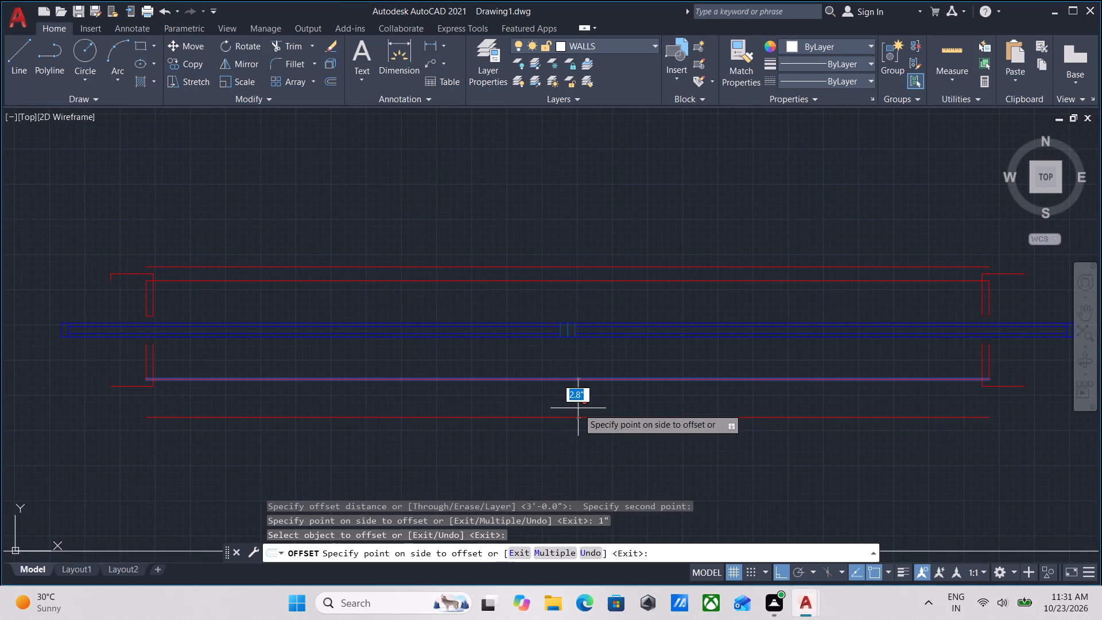
key(1)
key(shift+quotedbl)
key(Return)
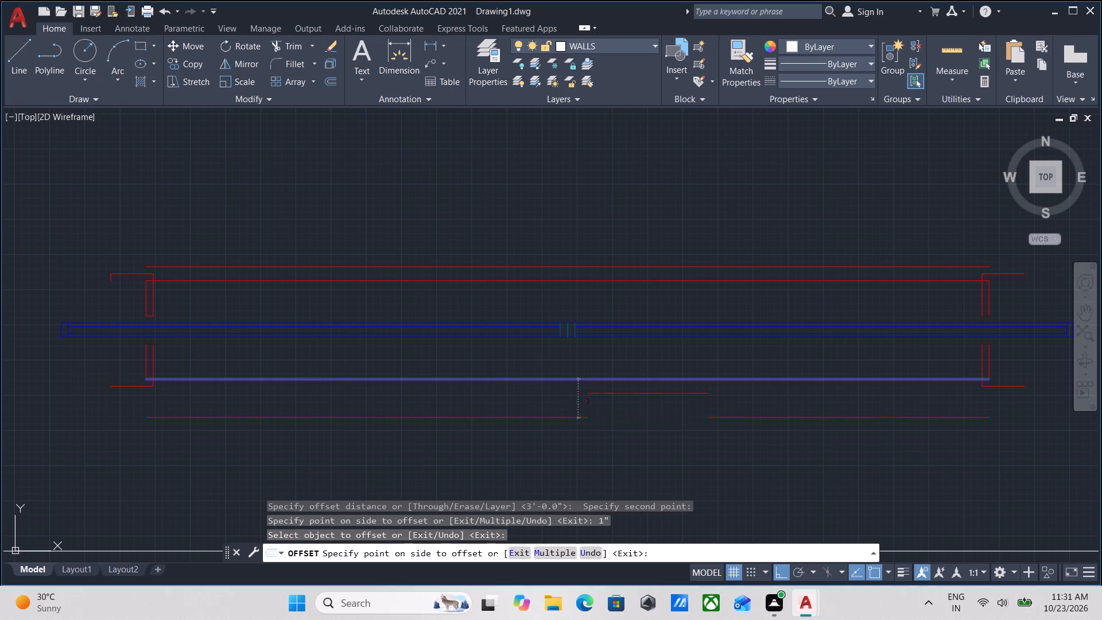
key(Escape)
Erase the window's two original long red lines, keeping the outer offset copies.
scroll(647, 430, down, 1)
middle_drag(647, 430, 583, 453)
scroll(274, 365, up, 2)
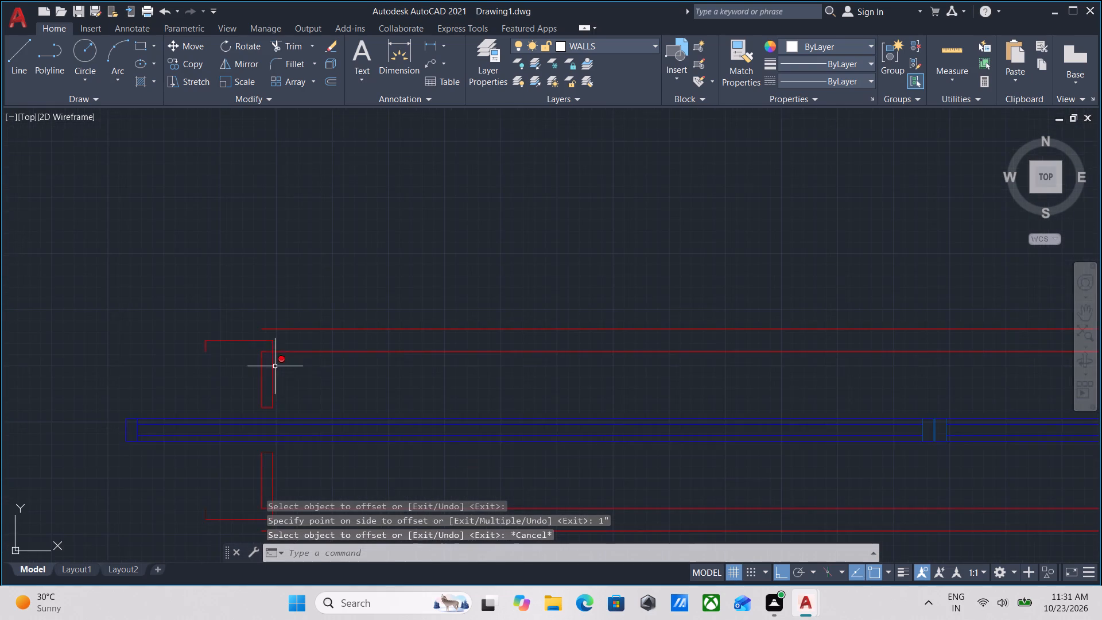
scroll(299, 371, down, 1)
middle_drag(301, 371, 332, 380)
click(376, 378)
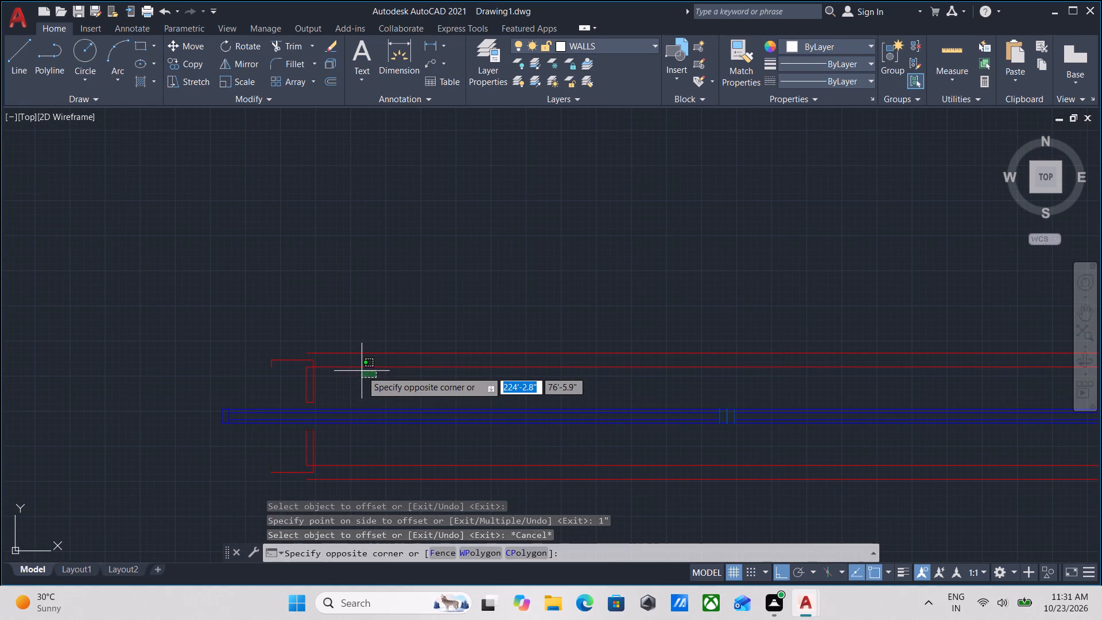
click(359, 363)
scroll(375, 383, down, 1)
middle_drag(375, 383, 385, 316)
scroll(415, 371, up, 2)
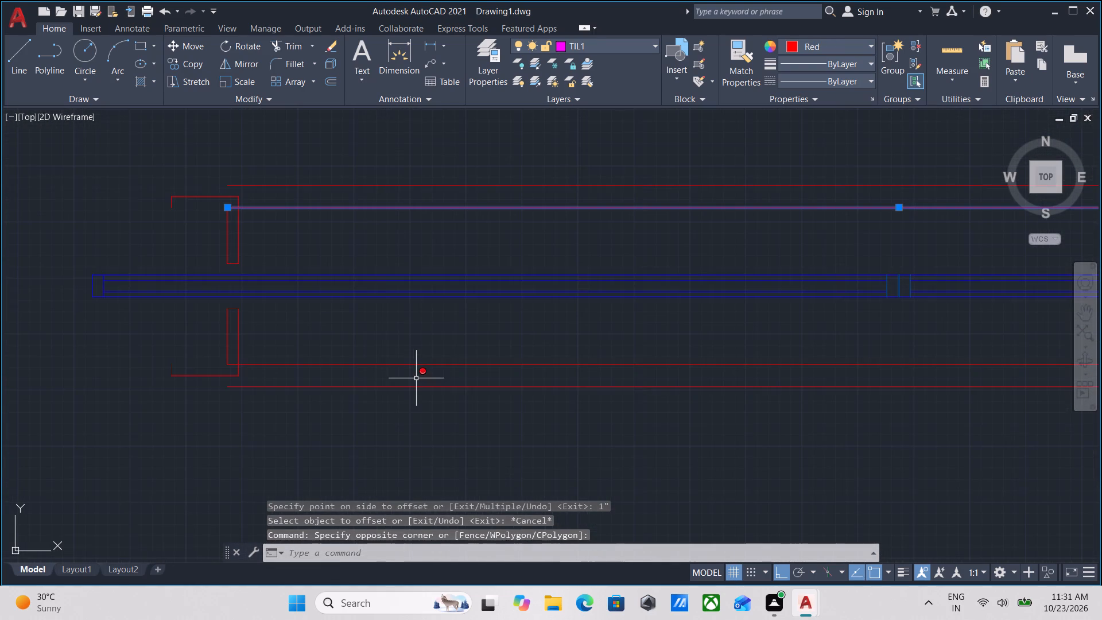
click(416, 379)
click(406, 344)
right_click(406, 344)
right_drag(444, 212, 445, 201)
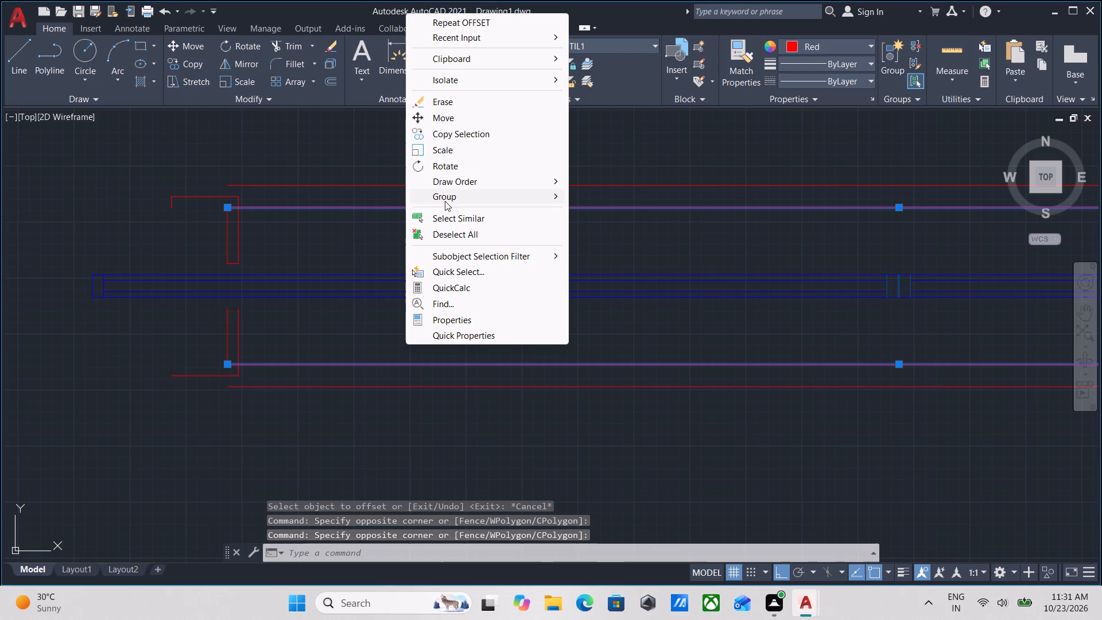
right_drag(445, 201, 448, 184)
click(430, 103)
Move the four upper frame lines at the window's left end up so their corner meets the upper offset line.
scroll(367, 212, down, 1)
middle_drag(363, 222, 371, 224)
scroll(316, 231, up, 1)
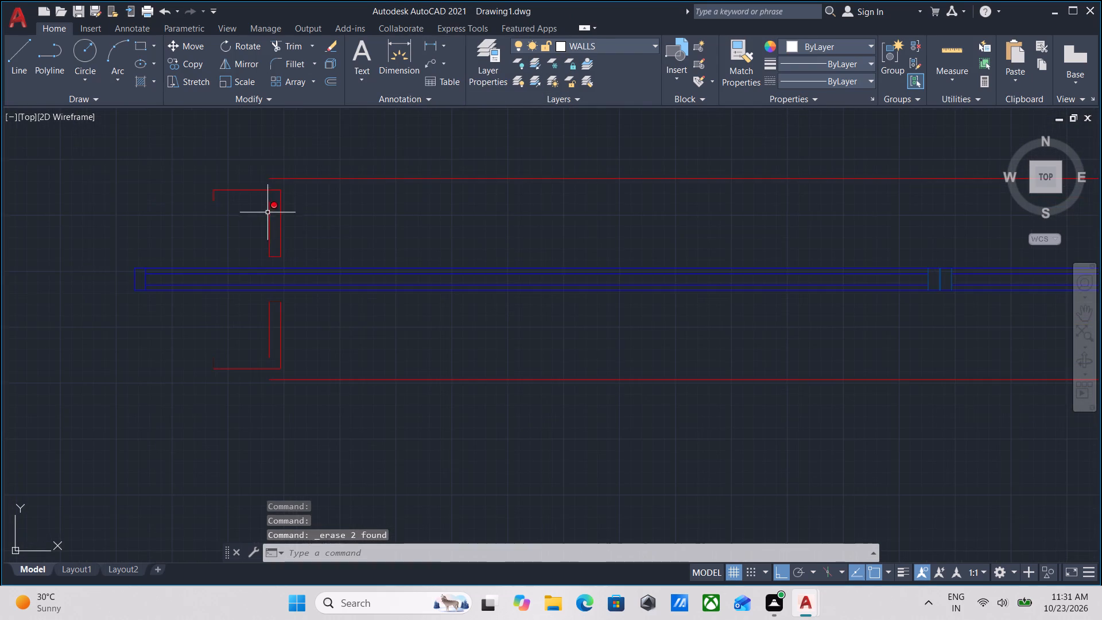
middle_drag(267, 212, 274, 256)
scroll(293, 241, up, 2)
scroll(286, 219, down, 1)
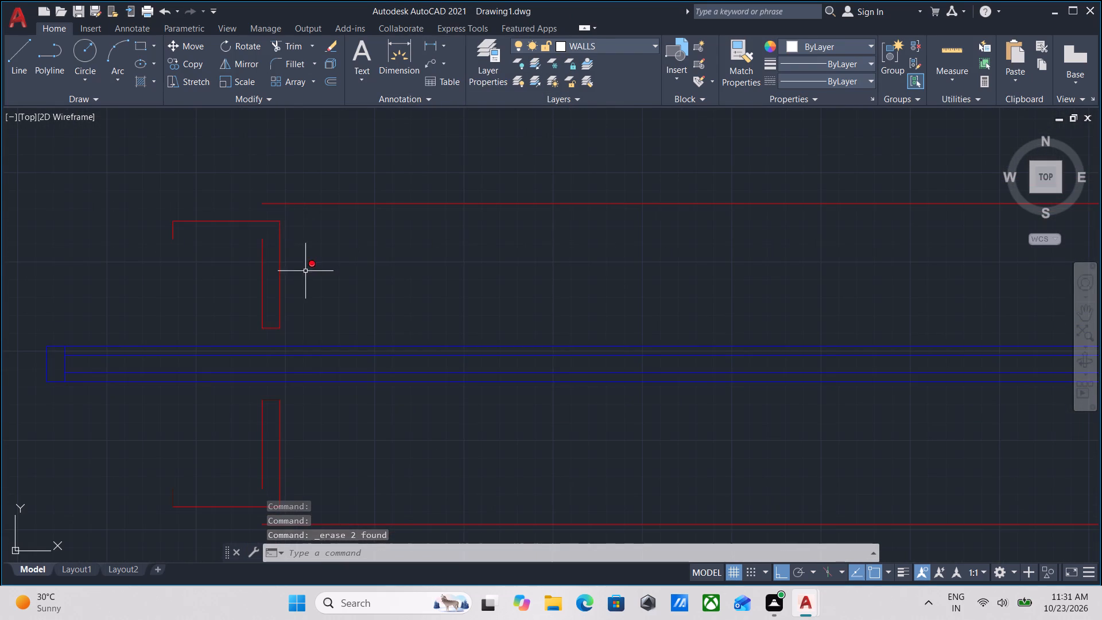
drag(302, 269, 297, 266)
click(220, 246)
drag(226, 242, 222, 235)
click(194, 194)
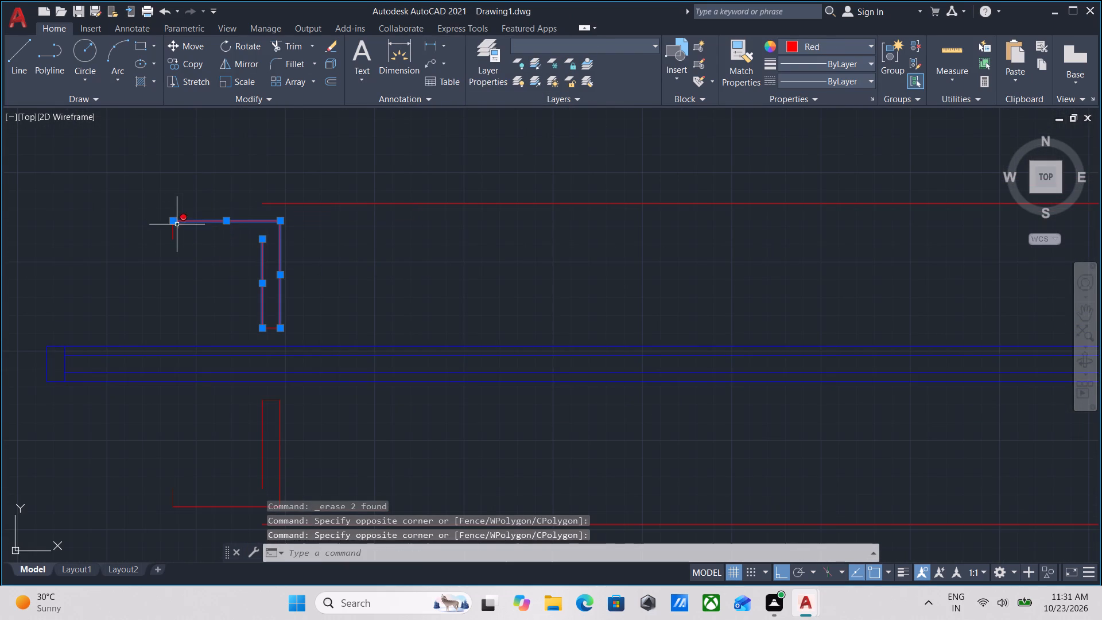
click(183, 228)
click(157, 232)
middle_drag(323, 260, 285, 261)
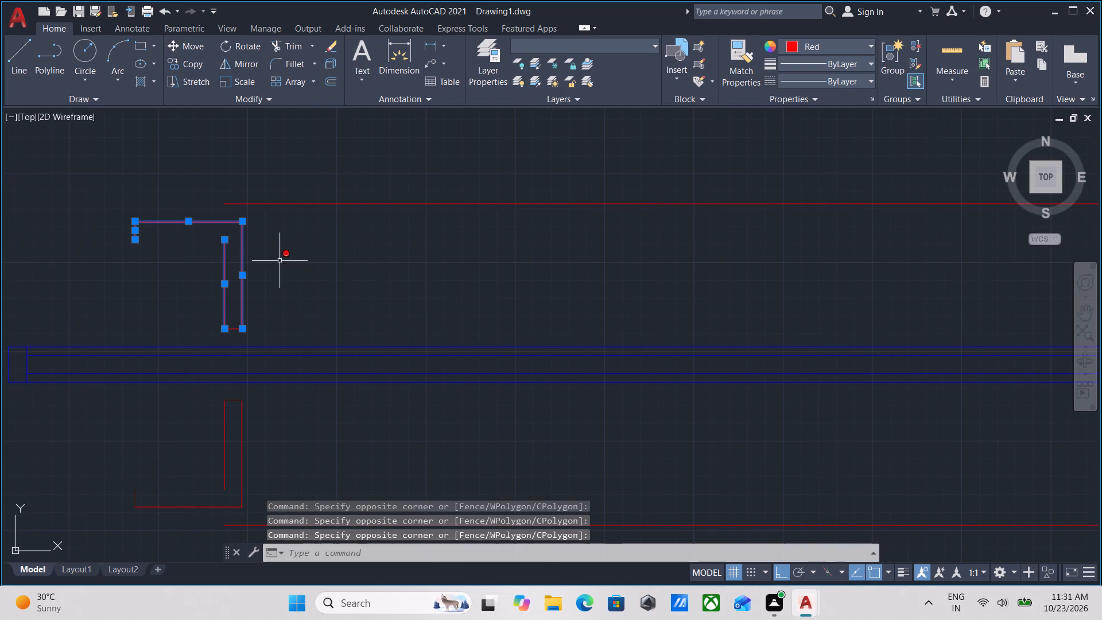
key(m)
key(Return)
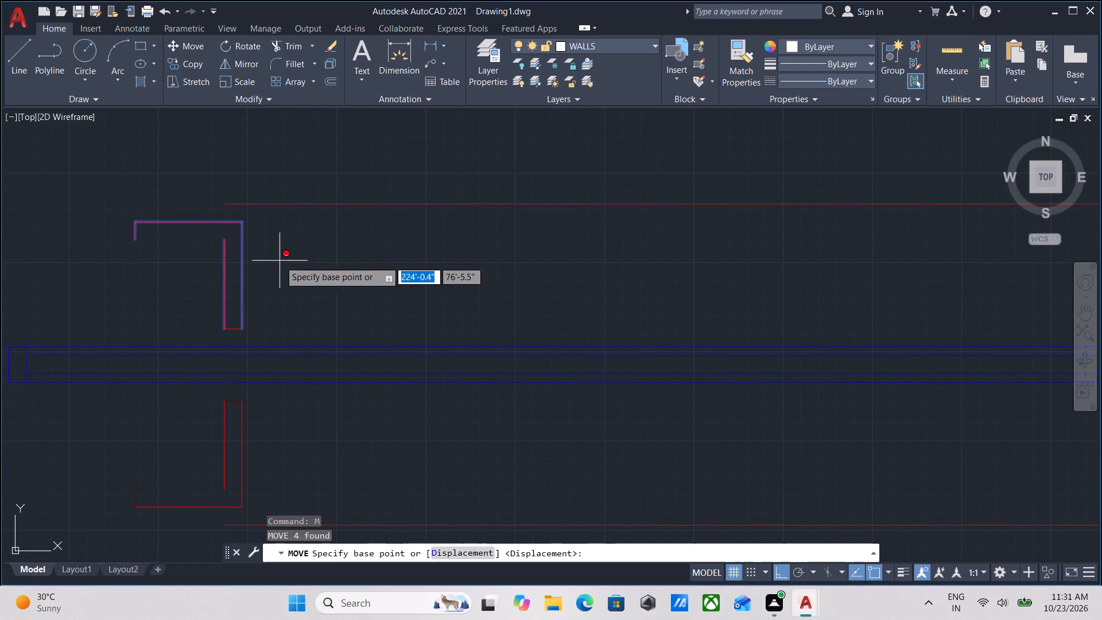
click(243, 221)
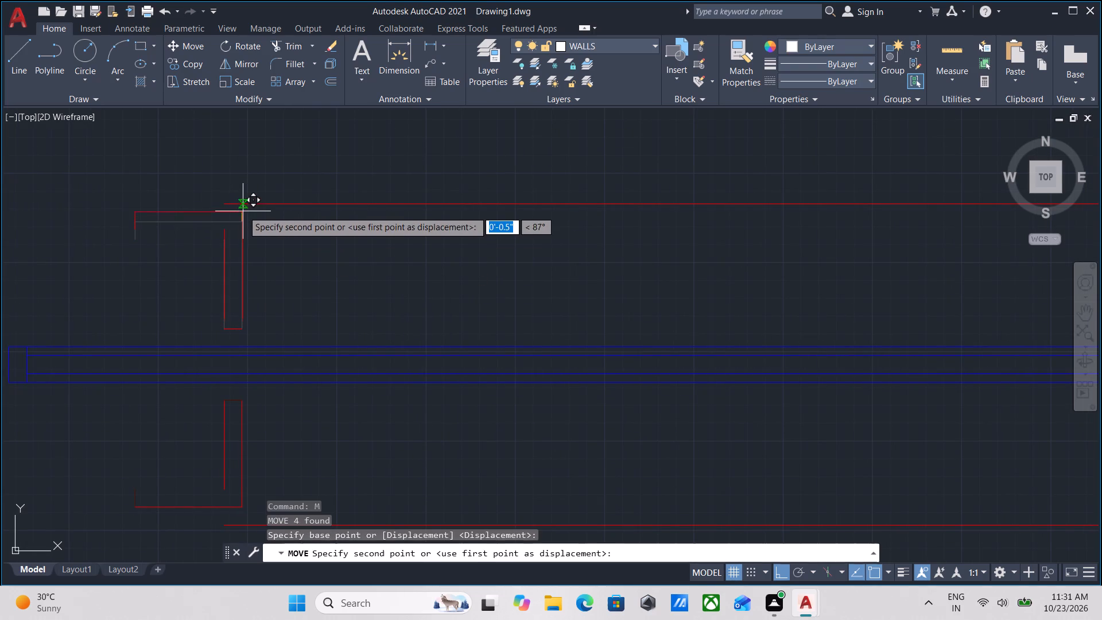
click(243, 204)
Move the three lower frame lines at the window's left end down 0.5" so their corner meets the lower offset line.
scroll(249, 230, down, 1)
middle_drag(248, 225, 261, 168)
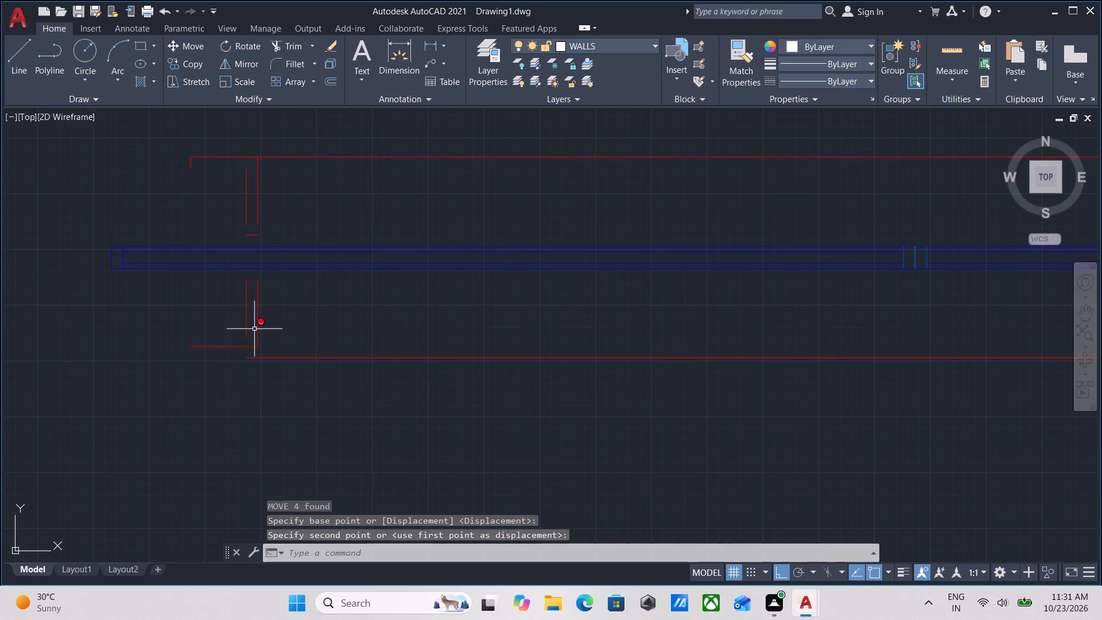
middle_drag(254, 344, 273, 302)
scroll(286, 293, up, 1)
click(300, 312)
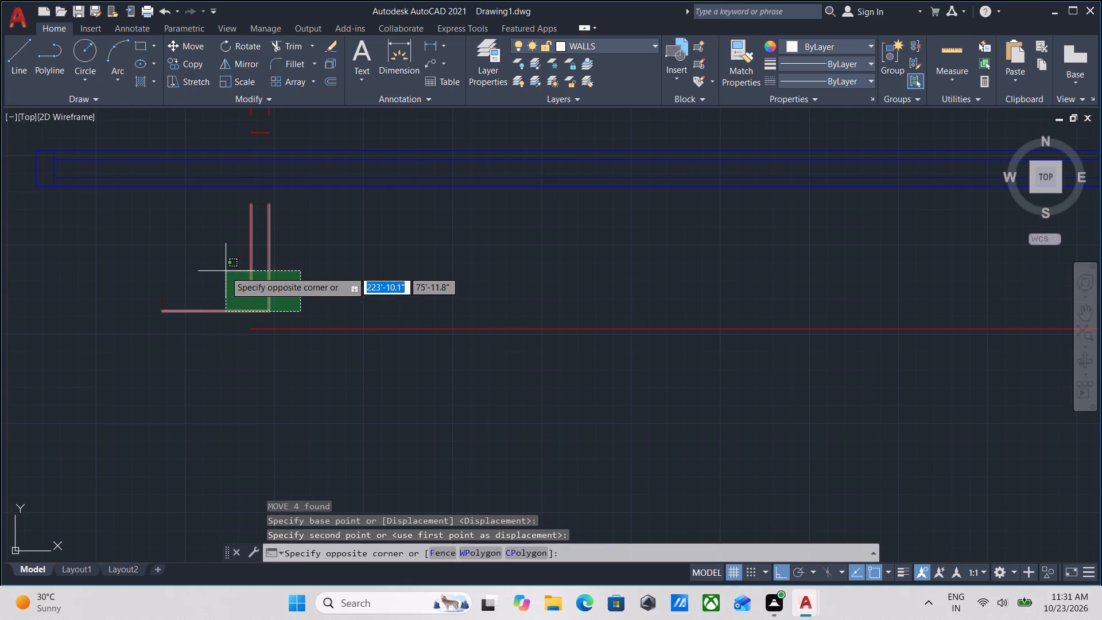
click(208, 259)
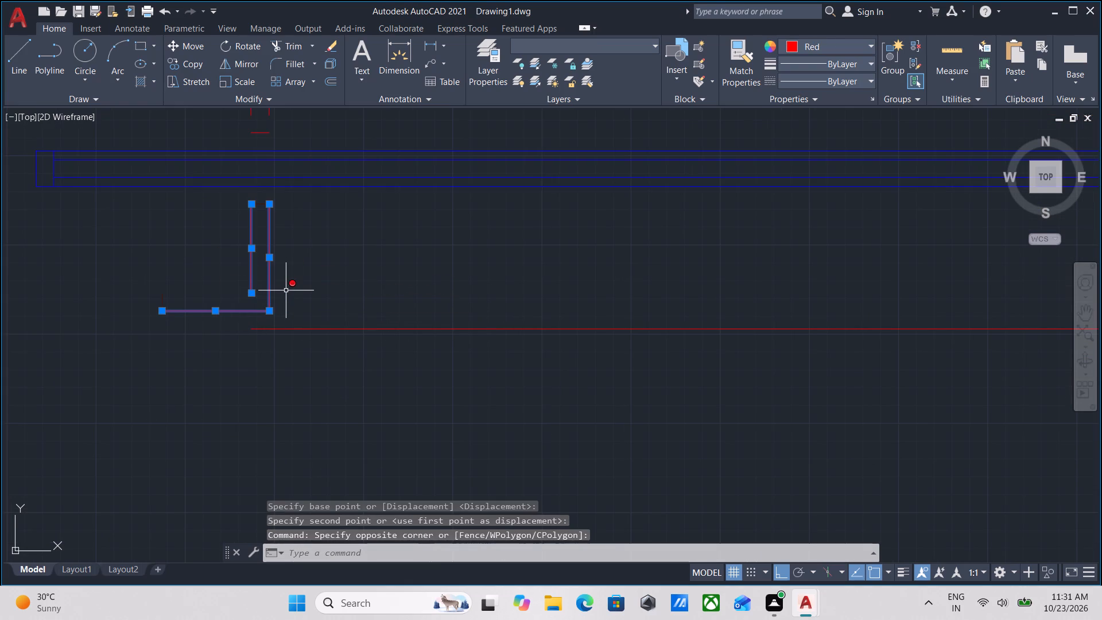
key(m)
key(Return)
scroll(261, 342, up, 2)
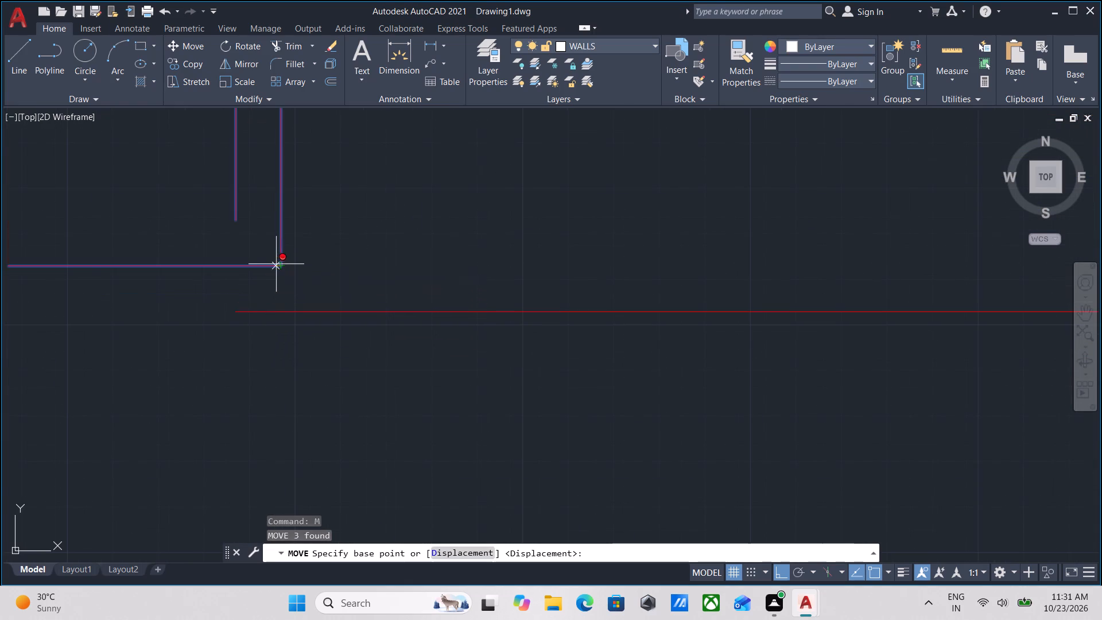
click(279, 264)
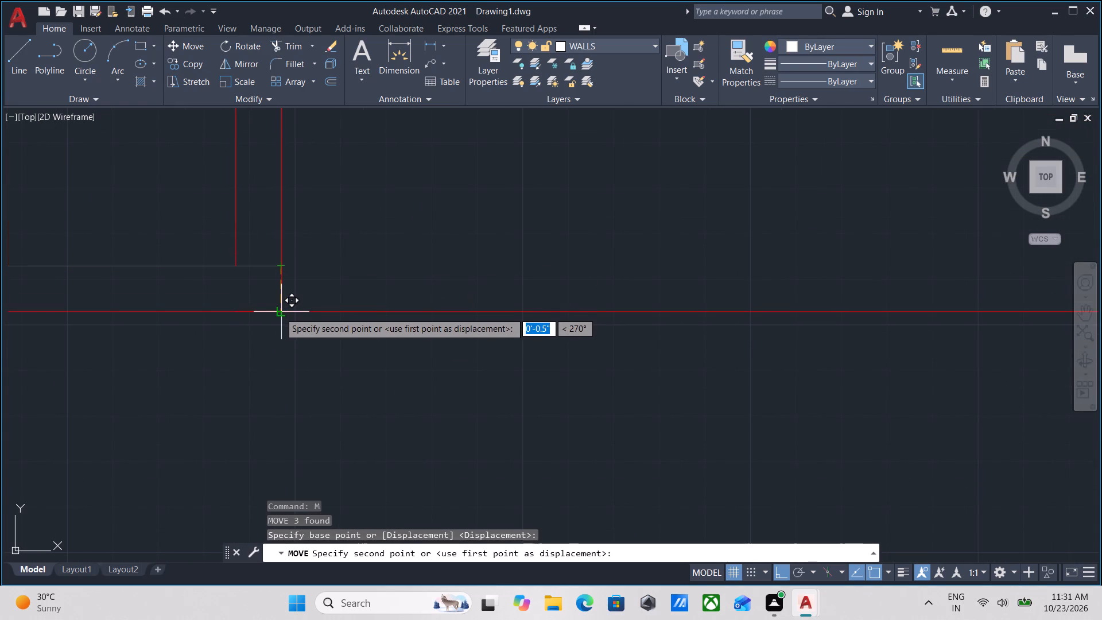
click(280, 312)
scroll(284, 305, down, 4)
key(Escape)
Stretch the two lower-left vertical frame lines to span from the lower long red line up to the blue sash.
middle_drag(343, 272, 327, 311)
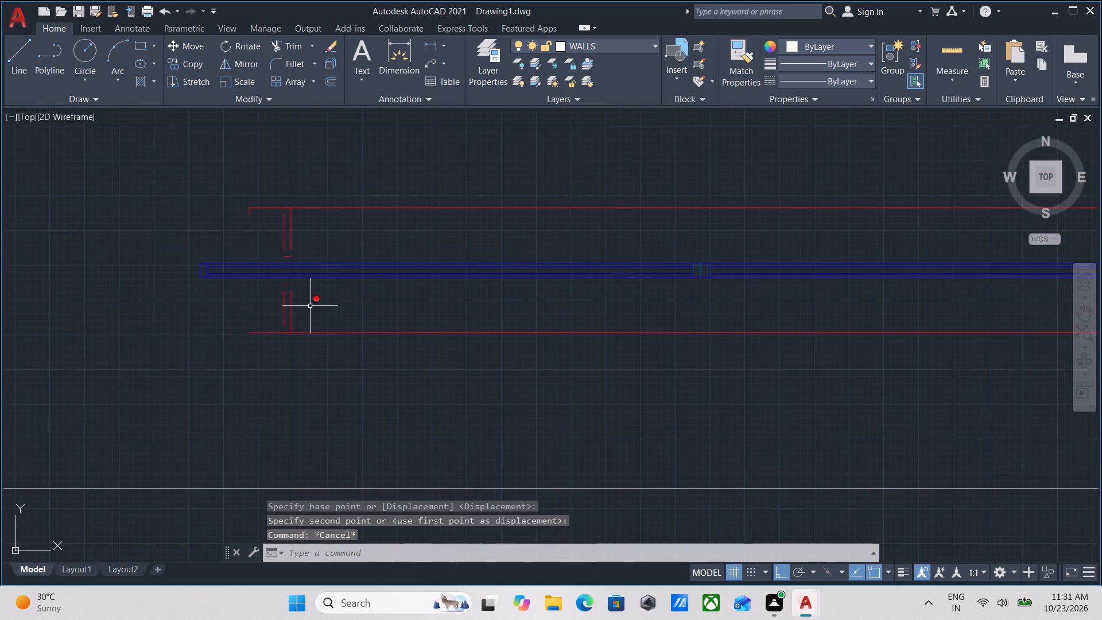
scroll(301, 299, up, 2)
scroll(252, 309, up, 1)
click(262, 299)
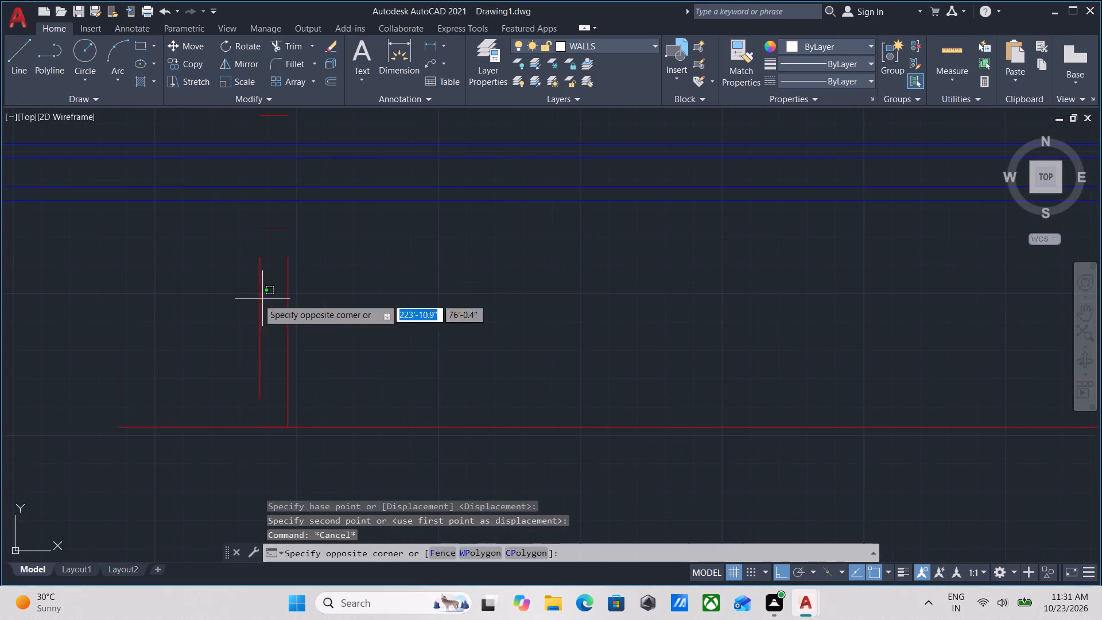
click(236, 298)
click(256, 400)
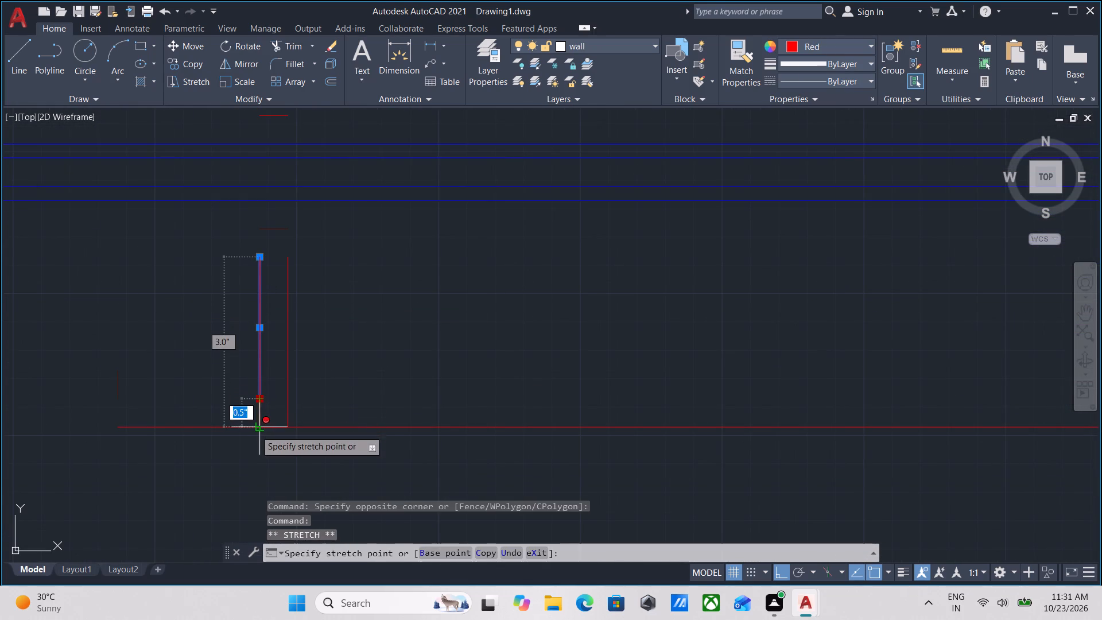
click(255, 430)
key(Escape)
middle_drag(242, 288, 242, 336)
click(264, 294)
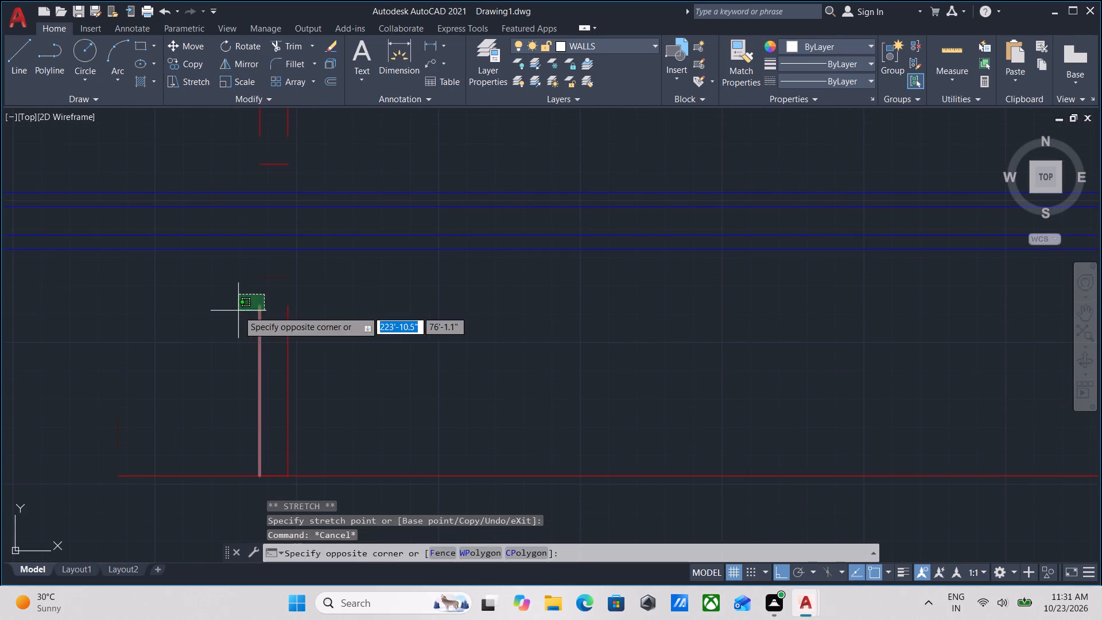
click(238, 311)
click(261, 304)
click(262, 245)
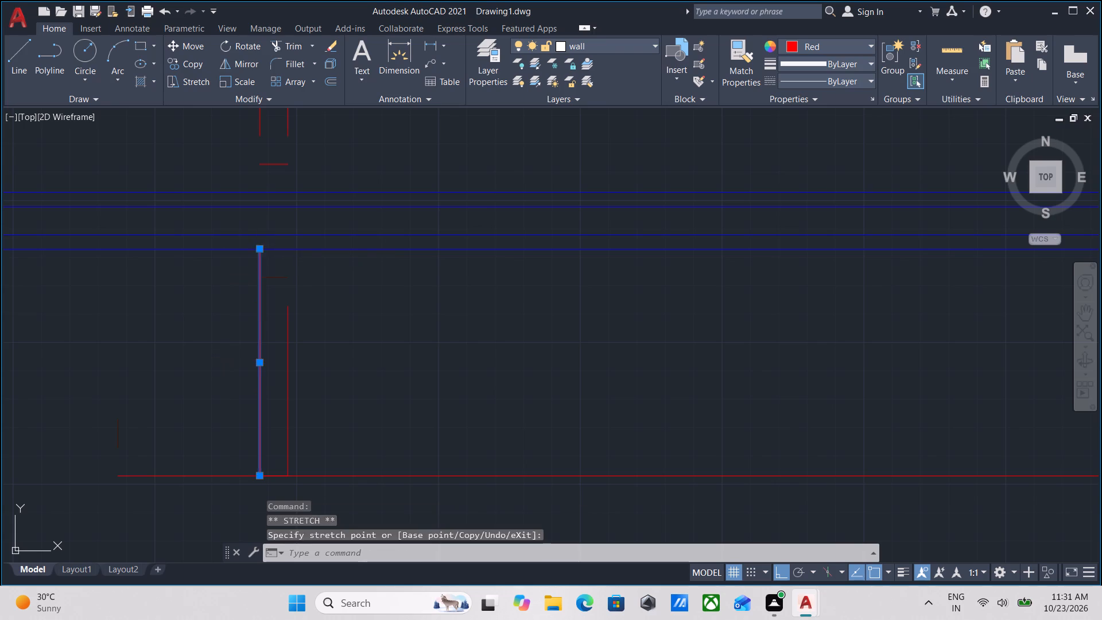
key(Escape)
click(302, 346)
click(284, 311)
click(289, 306)
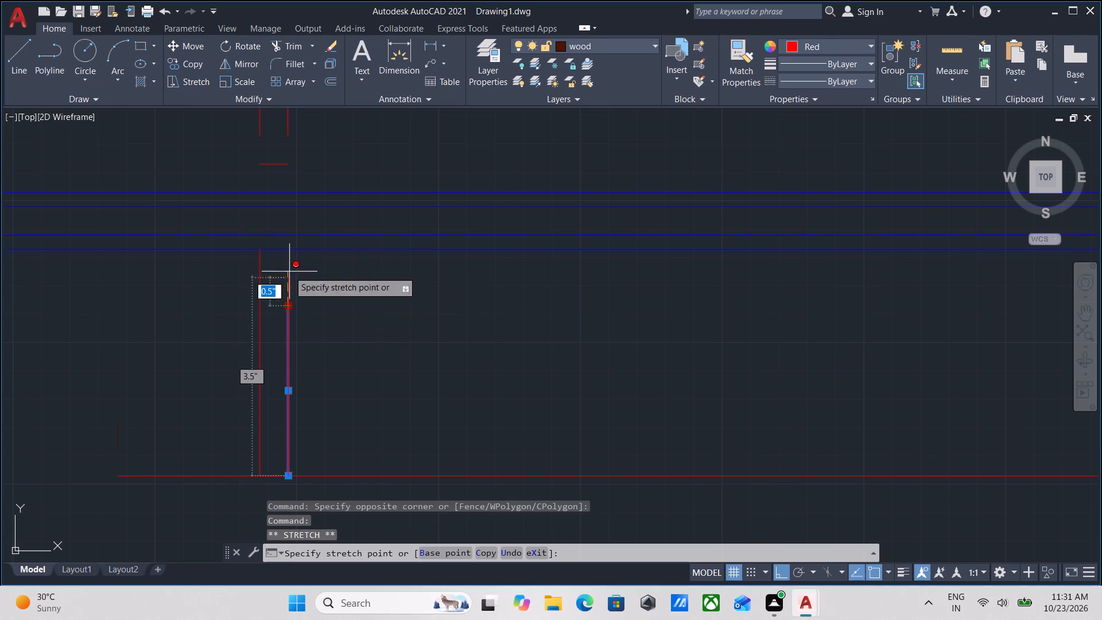
click(289, 248)
key(Escape)
Stretch the two upper-left vertical frame lines down to the short horizontal red line above the blue sash.
scroll(312, 267, down, 3)
middle_drag(312, 273, 313, 352)
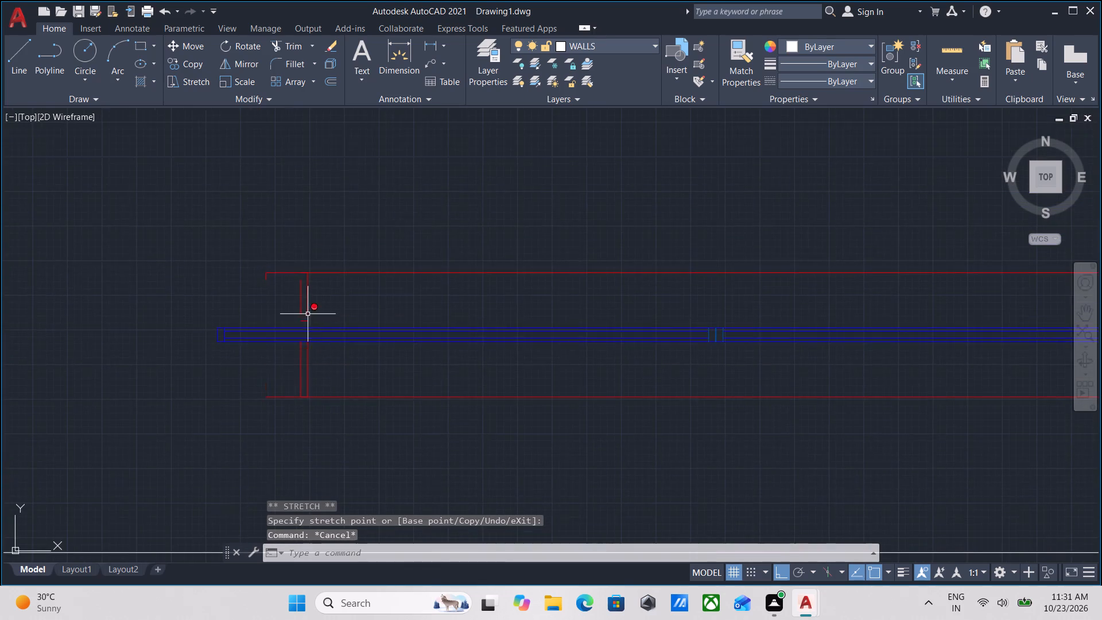
scroll(308, 312, up, 4)
click(309, 311)
click(287, 290)
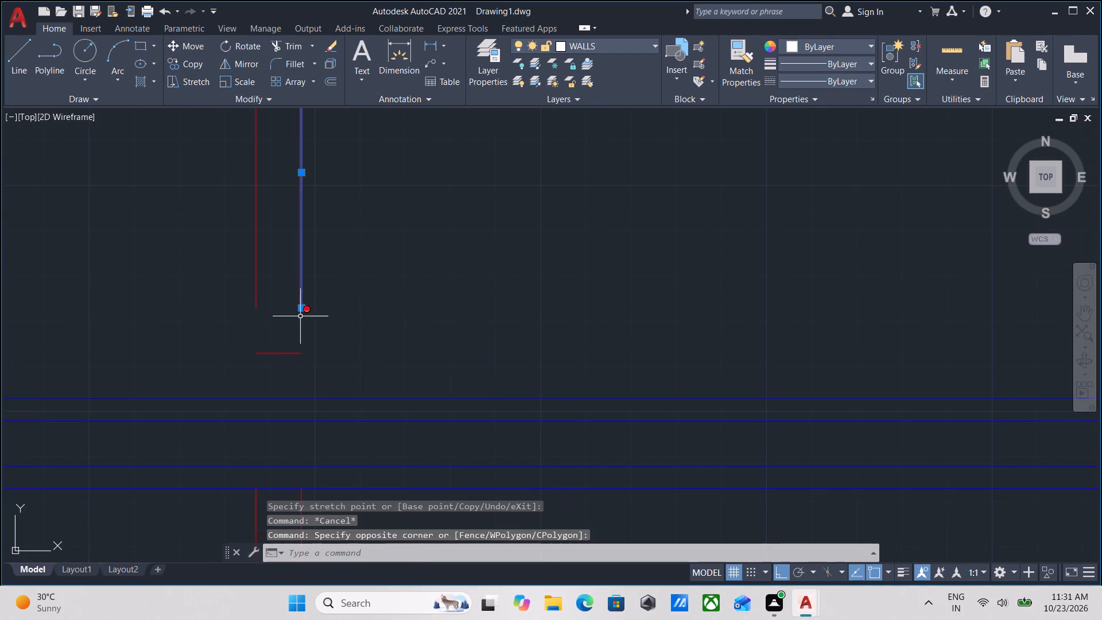
click(300, 306)
click(301, 353)
key(Escape)
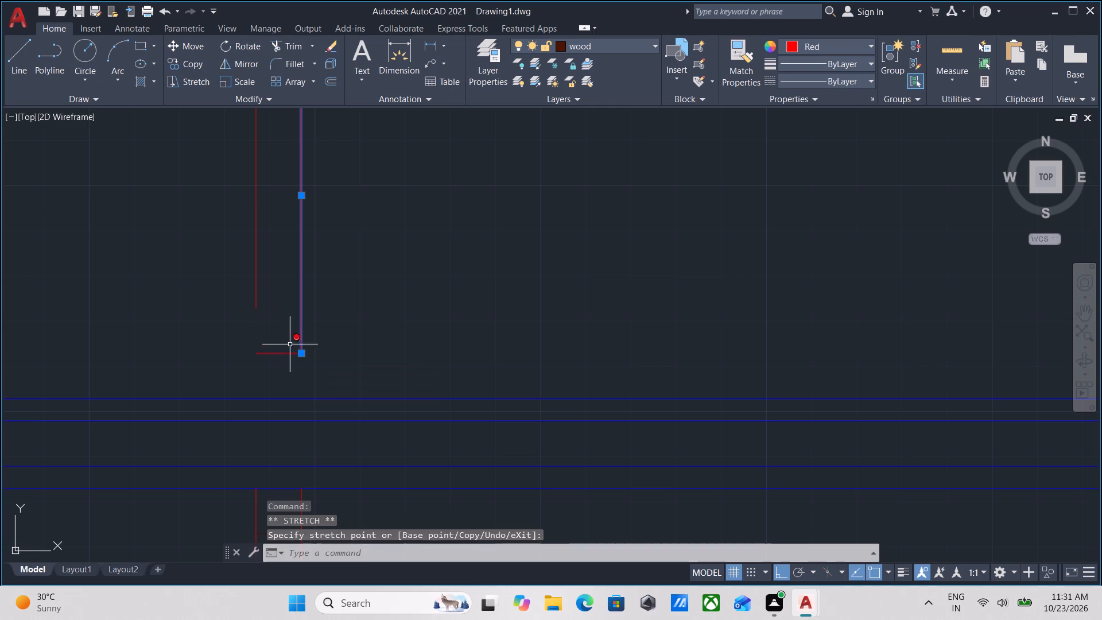
drag(274, 305, 263, 295)
key(Escape)
key(Escape)
drag(262, 312, 257, 304)
click(234, 278)
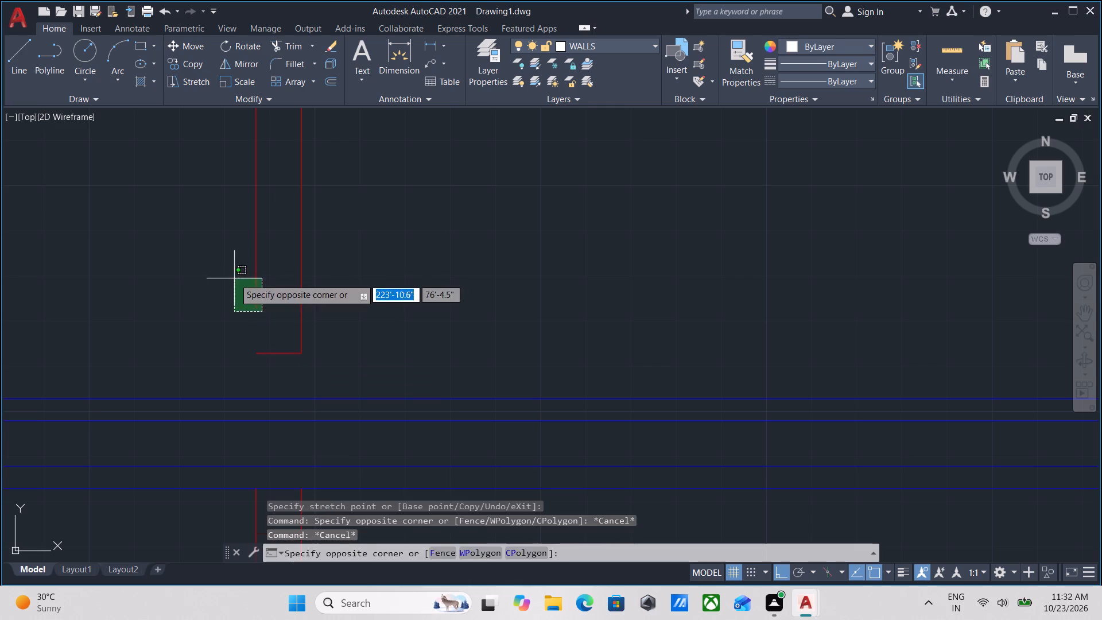
click(255, 308)
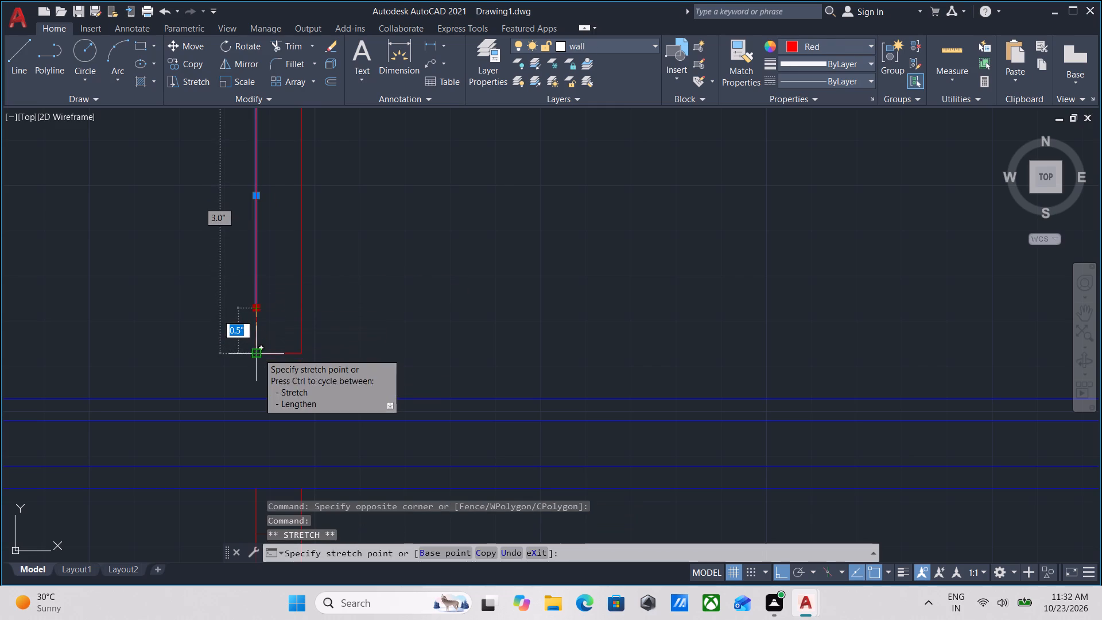
click(258, 353)
key(Escape)
Trim away the short lower horizontal red frame line at the window's right end.
scroll(273, 335, down, 5)
middle_drag(348, 306, 339, 337)
middle_drag(496, 366, 467, 364)
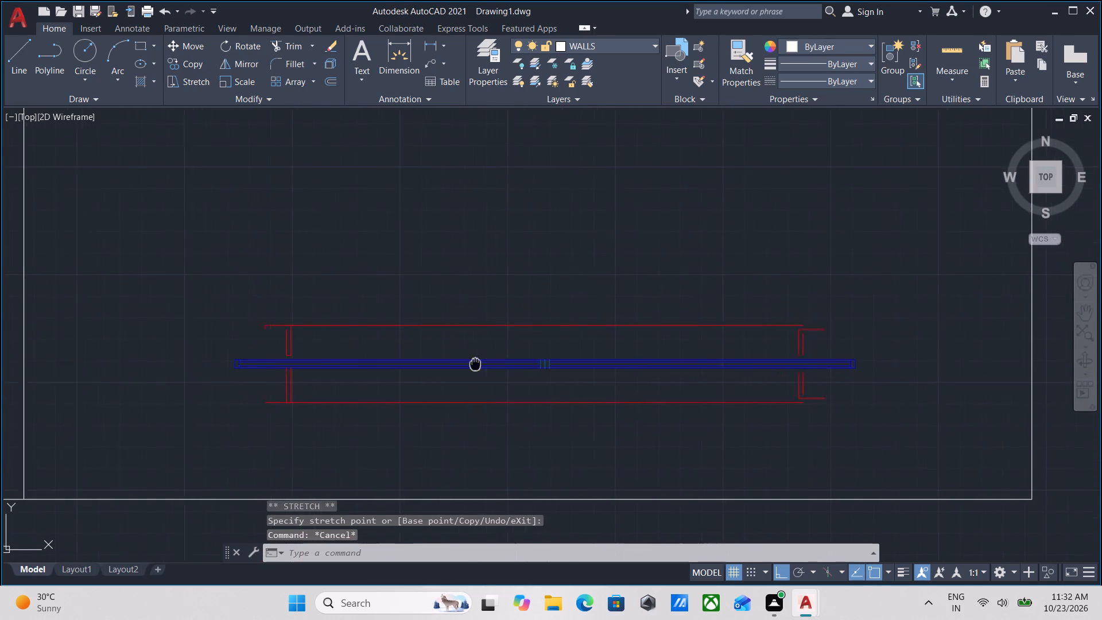
middle_drag(467, 364, 457, 364)
scroll(264, 402, up, 2)
scroll(177, 410, up, 3)
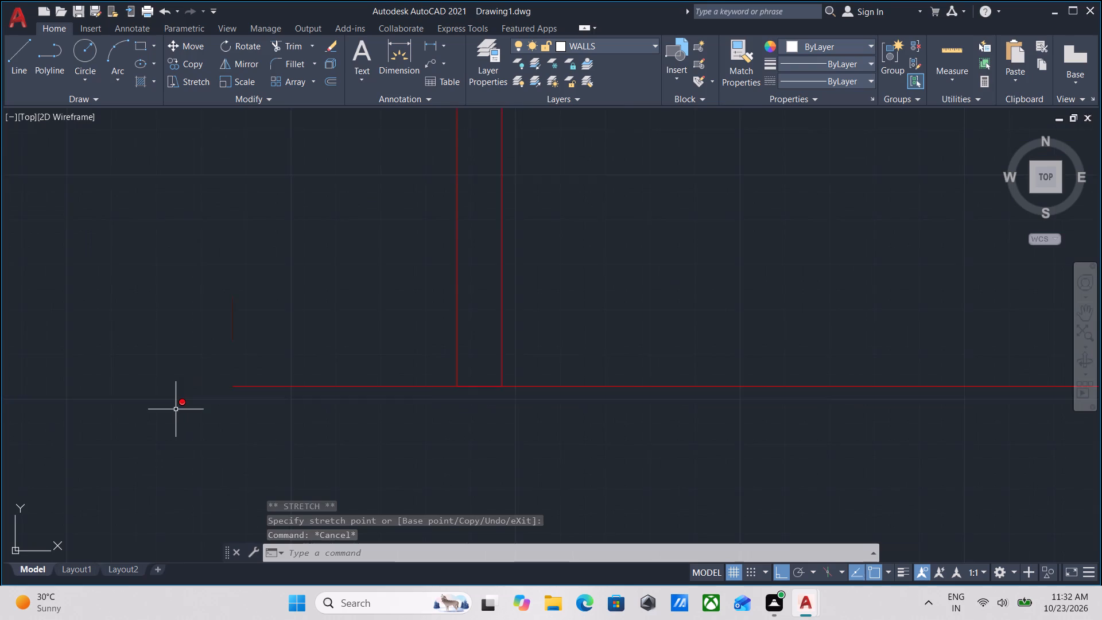
scroll(176, 409, up, 1)
scroll(176, 407, down, 4)
middle_drag(246, 386, 111, 409)
scroll(347, 361, down, 1)
middle_drag(328, 362, 63, 351)
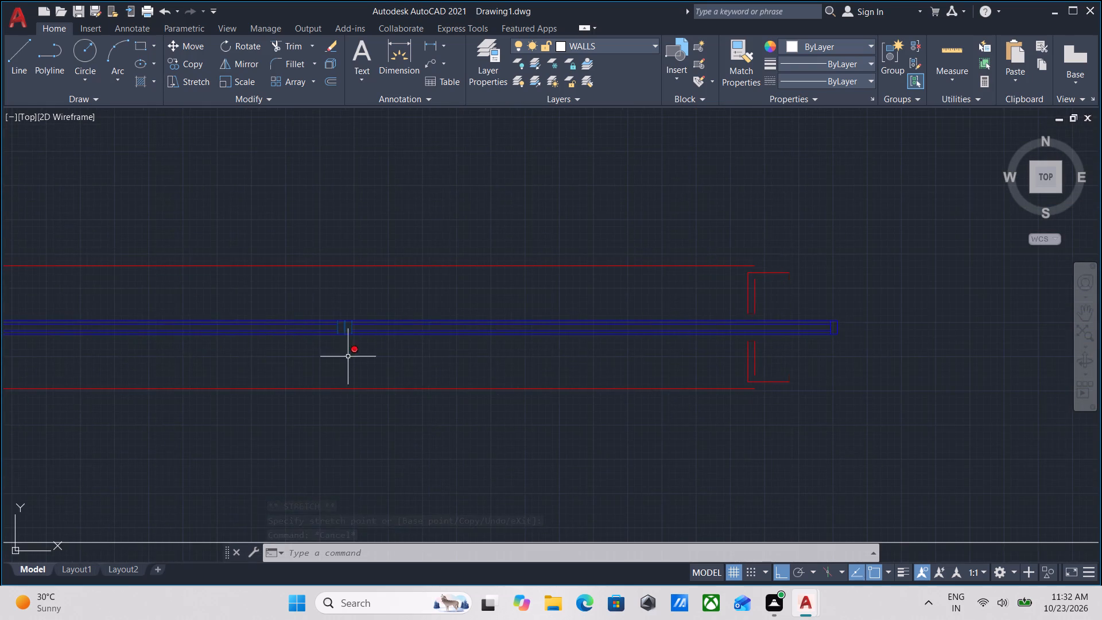
middle_drag(581, 370, 391, 359)
scroll(617, 390, up, 2)
scroll(466, 324, up, 2)
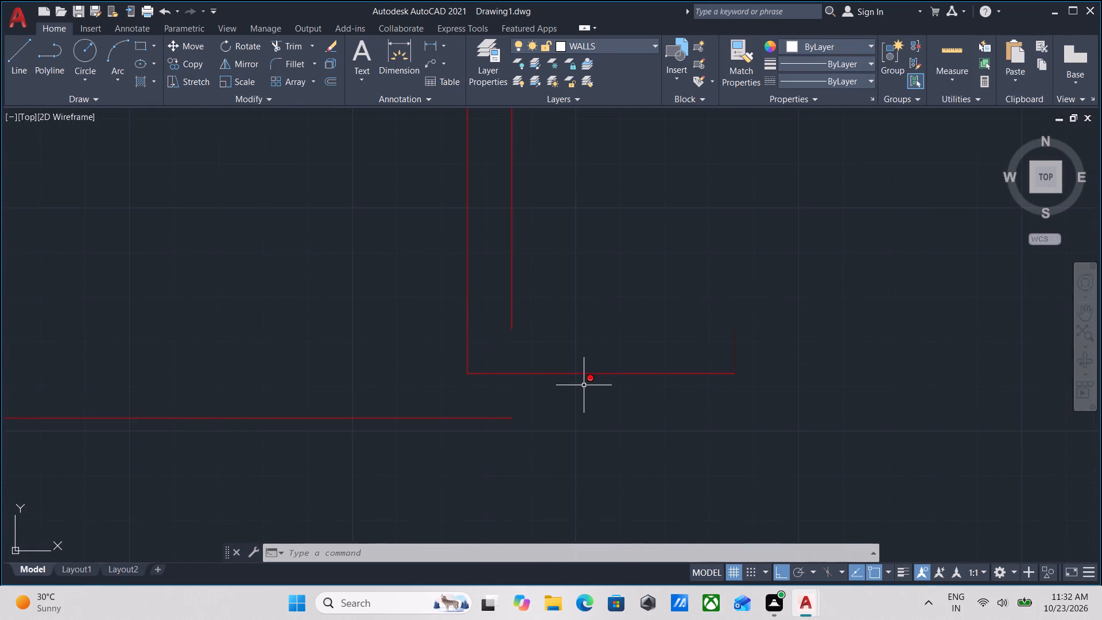
text(TR)
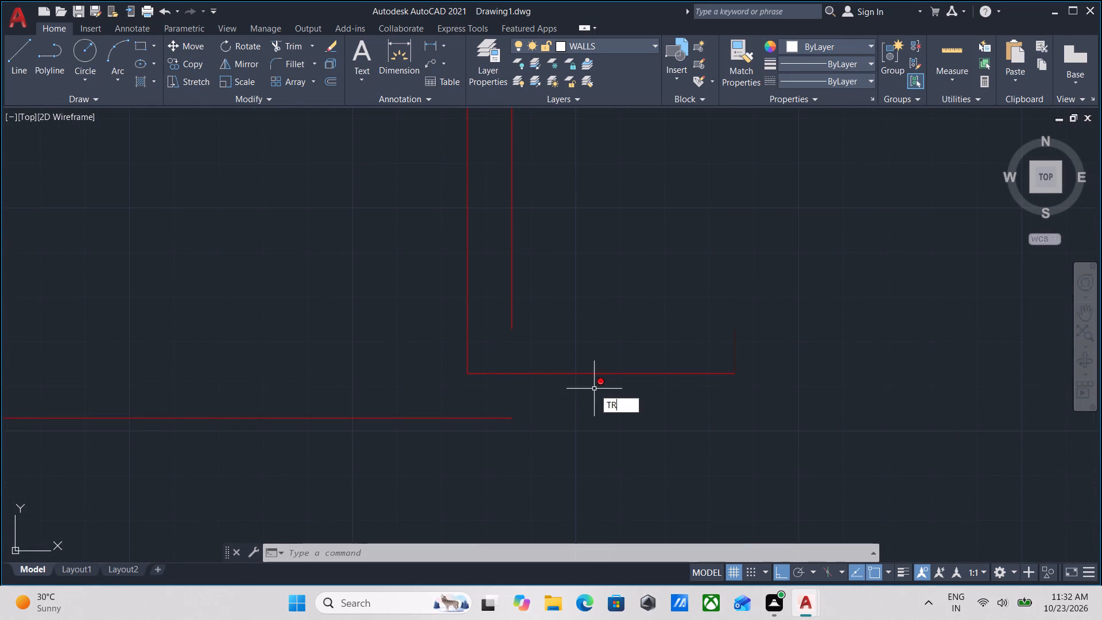
key(Return)
click(594, 389)
click(607, 275)
key(Escape)
scroll(552, 338, down, 1)
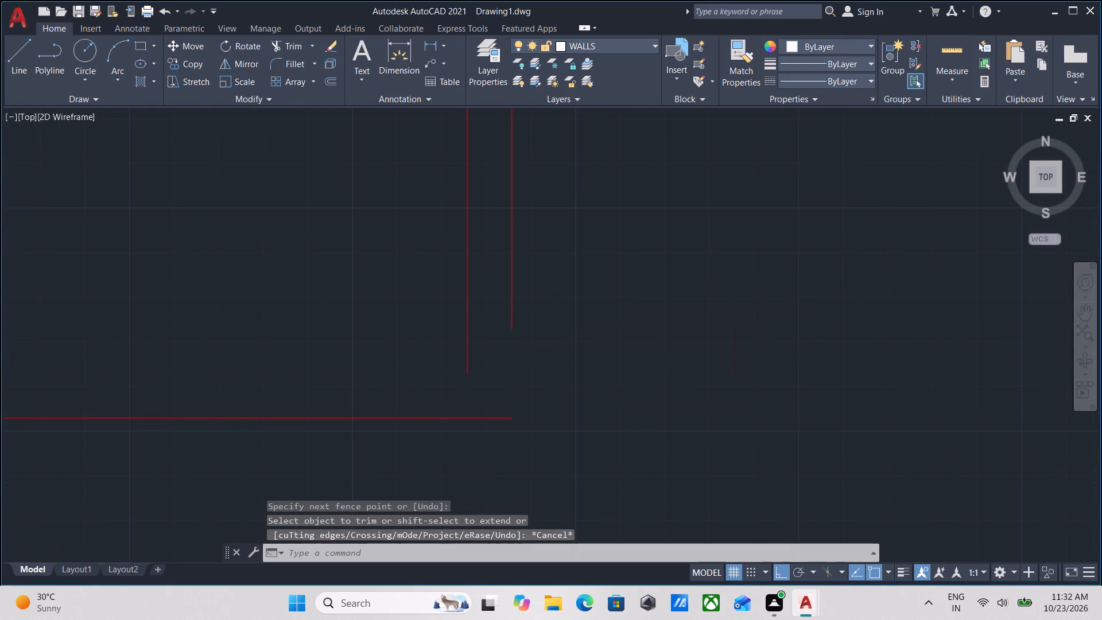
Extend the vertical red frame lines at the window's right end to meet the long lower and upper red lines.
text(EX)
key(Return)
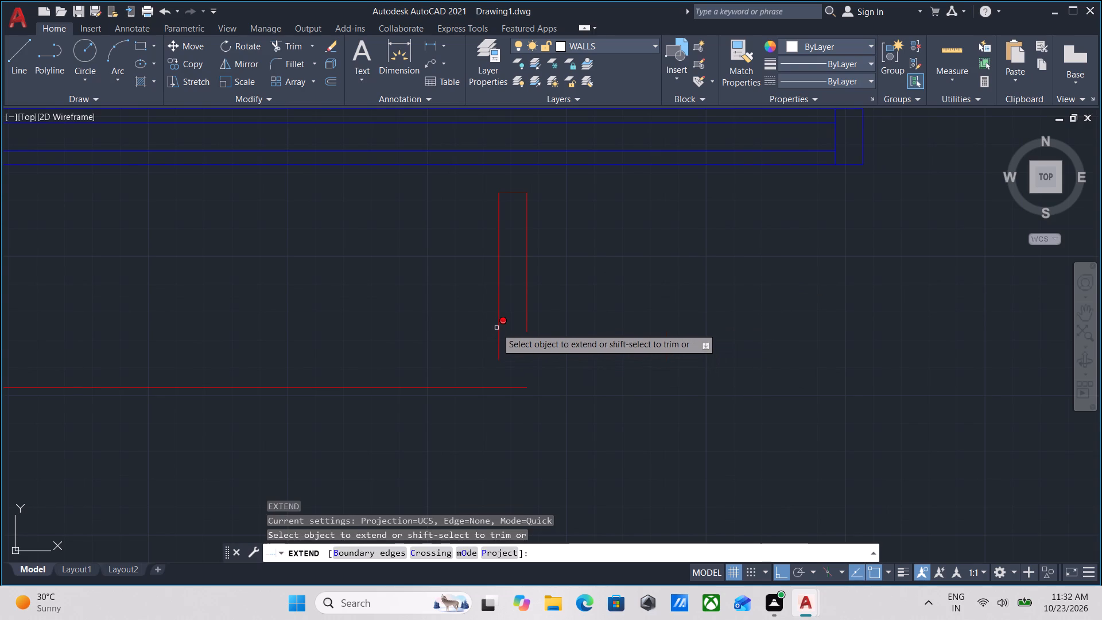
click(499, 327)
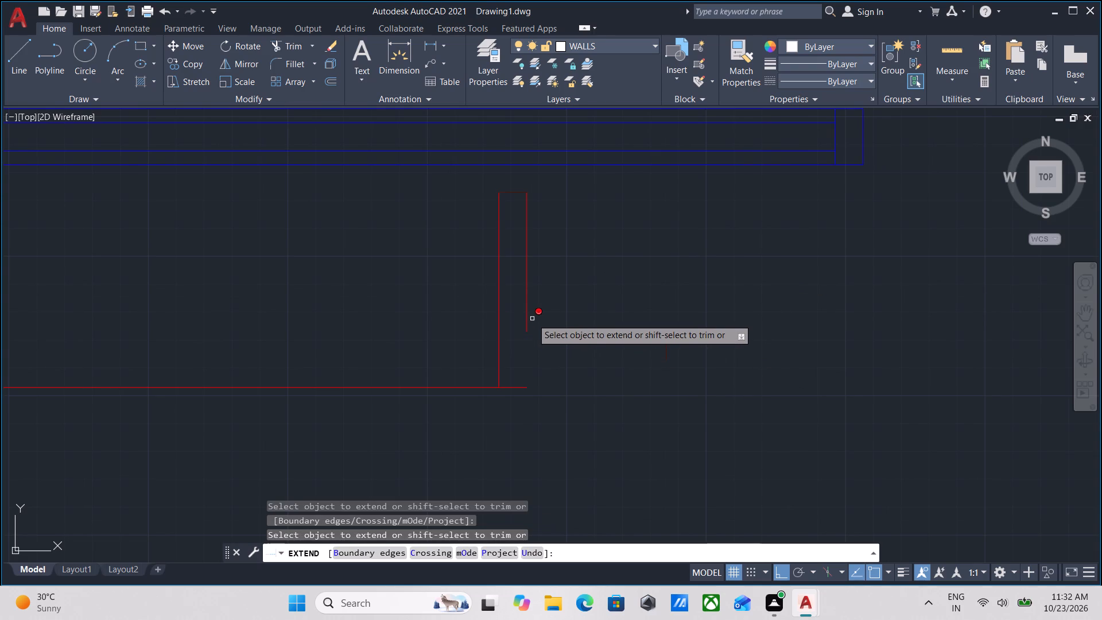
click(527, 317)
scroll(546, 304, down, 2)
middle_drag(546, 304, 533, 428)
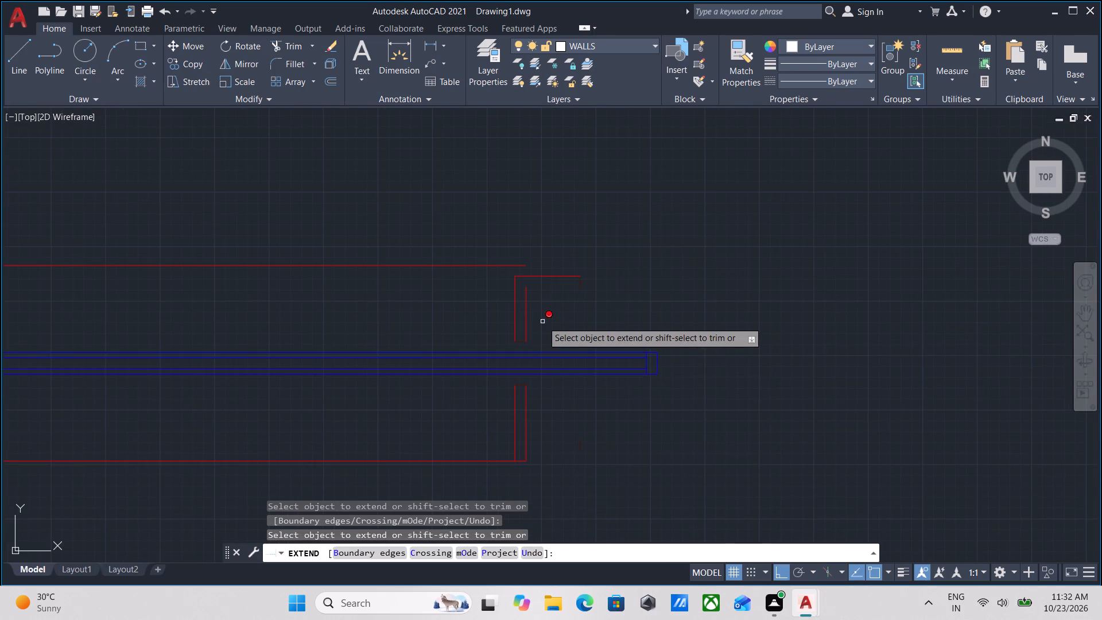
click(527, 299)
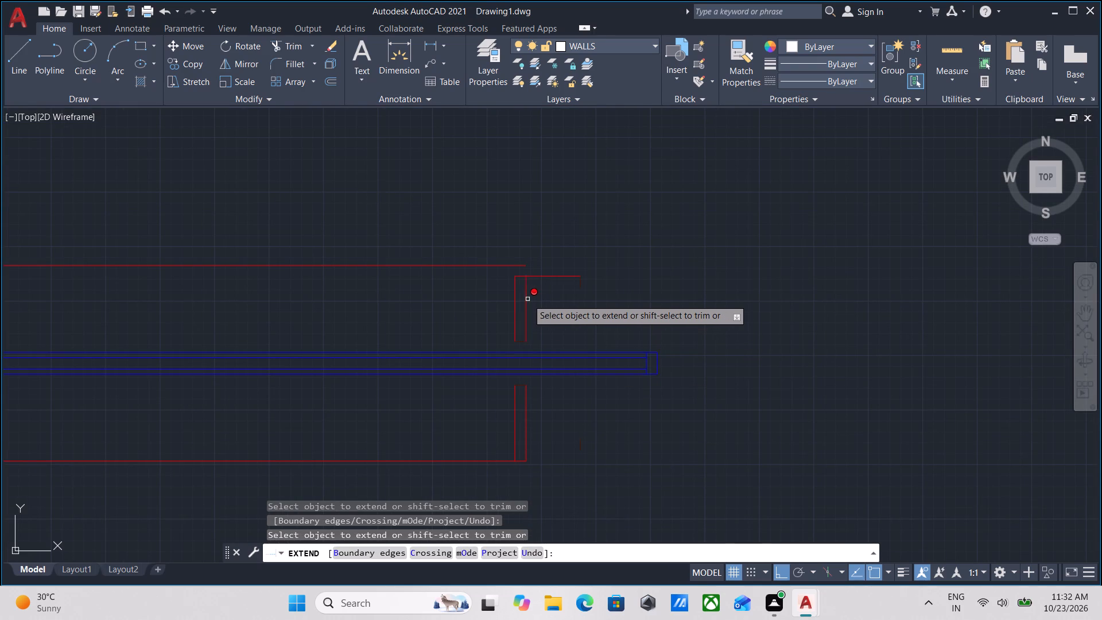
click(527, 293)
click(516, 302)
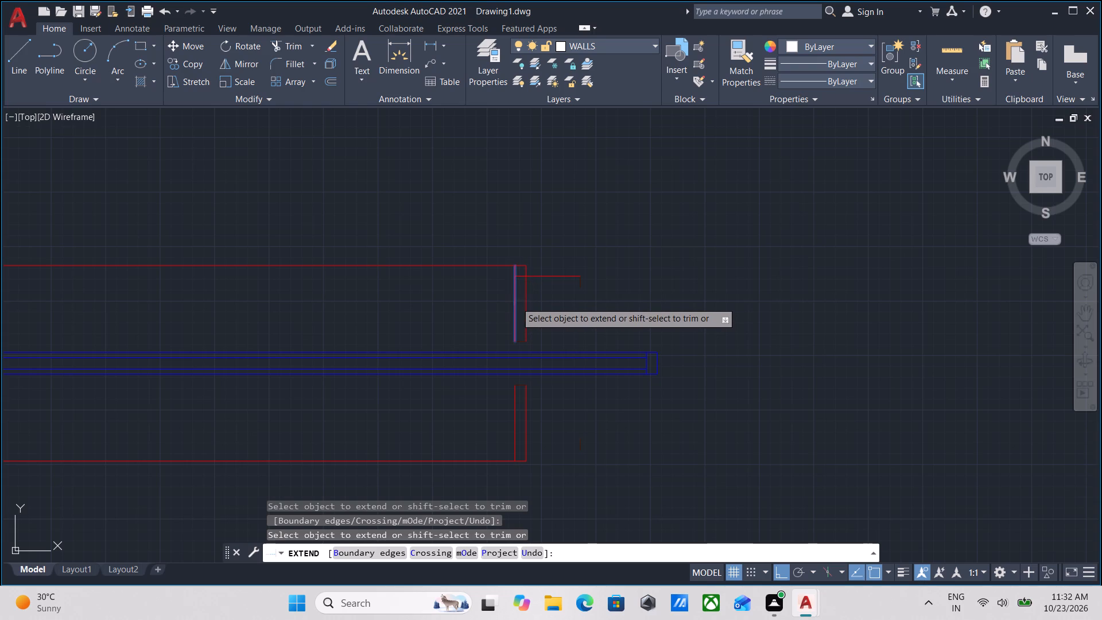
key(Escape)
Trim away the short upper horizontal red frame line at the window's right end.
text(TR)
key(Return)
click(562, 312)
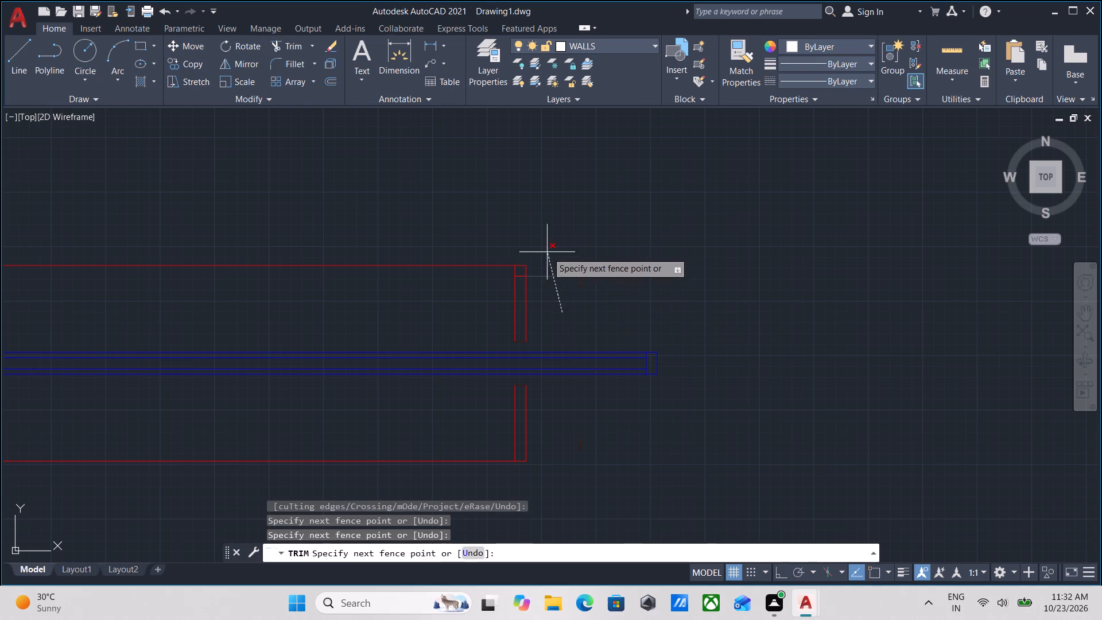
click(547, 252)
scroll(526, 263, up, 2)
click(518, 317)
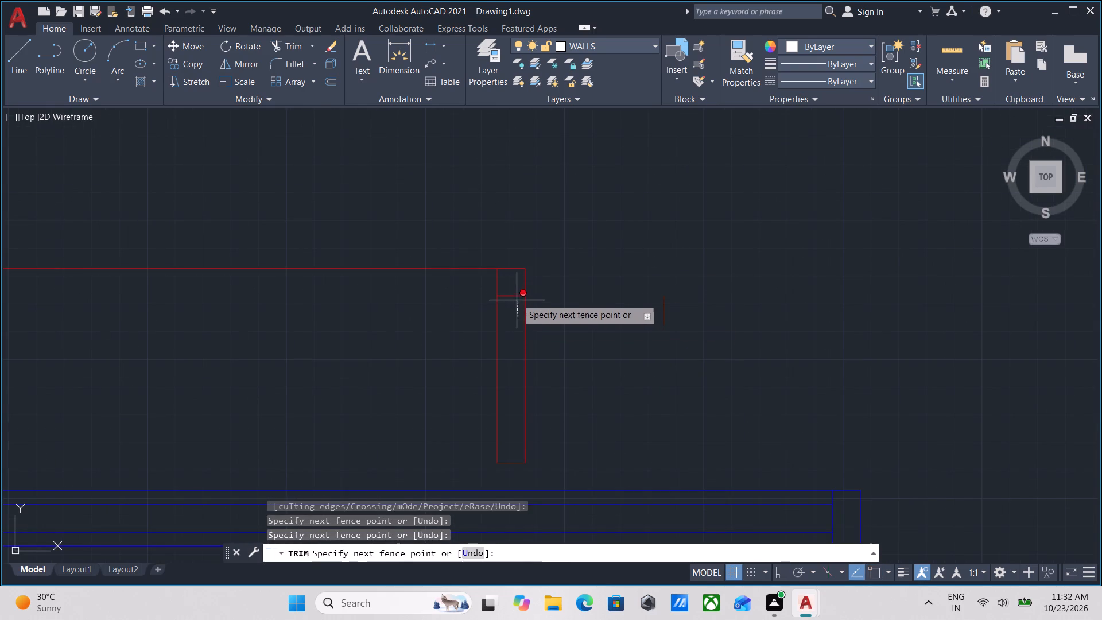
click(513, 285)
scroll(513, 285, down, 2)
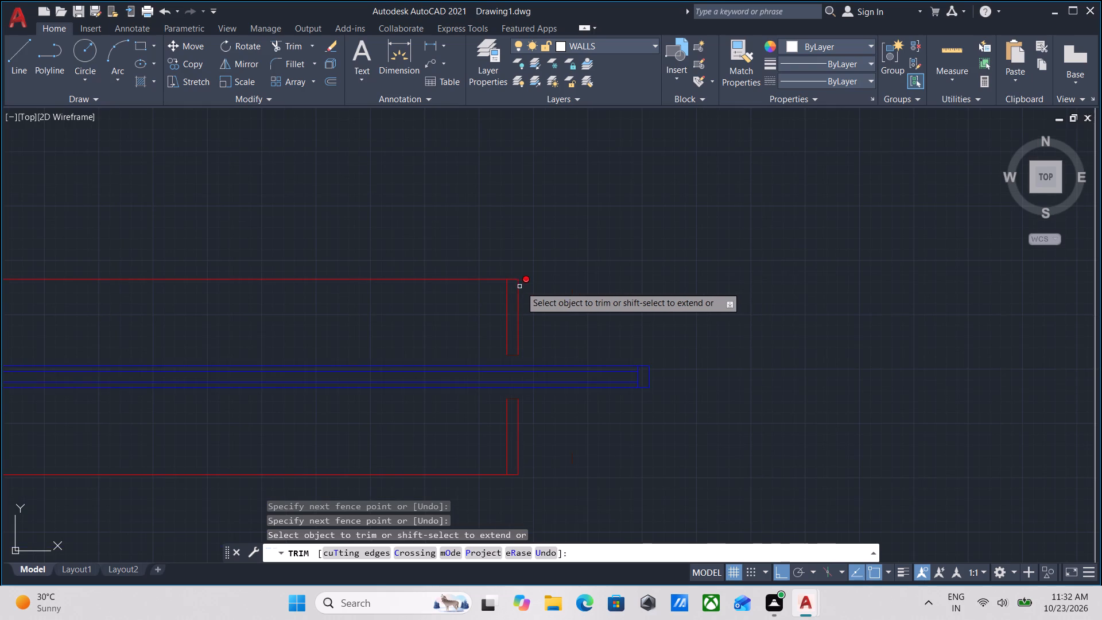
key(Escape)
Erase all the red frame lines above and below the blue window sash.
scroll(537, 288, down, 3)
middle_drag(544, 288, 602, 325)
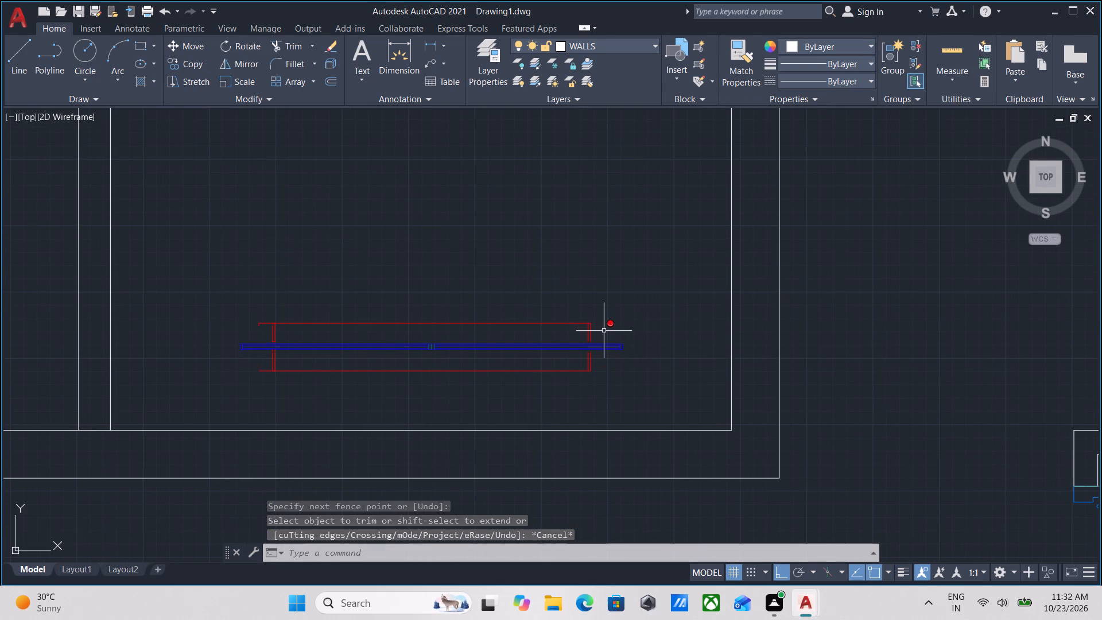
click(604, 331)
click(229, 267)
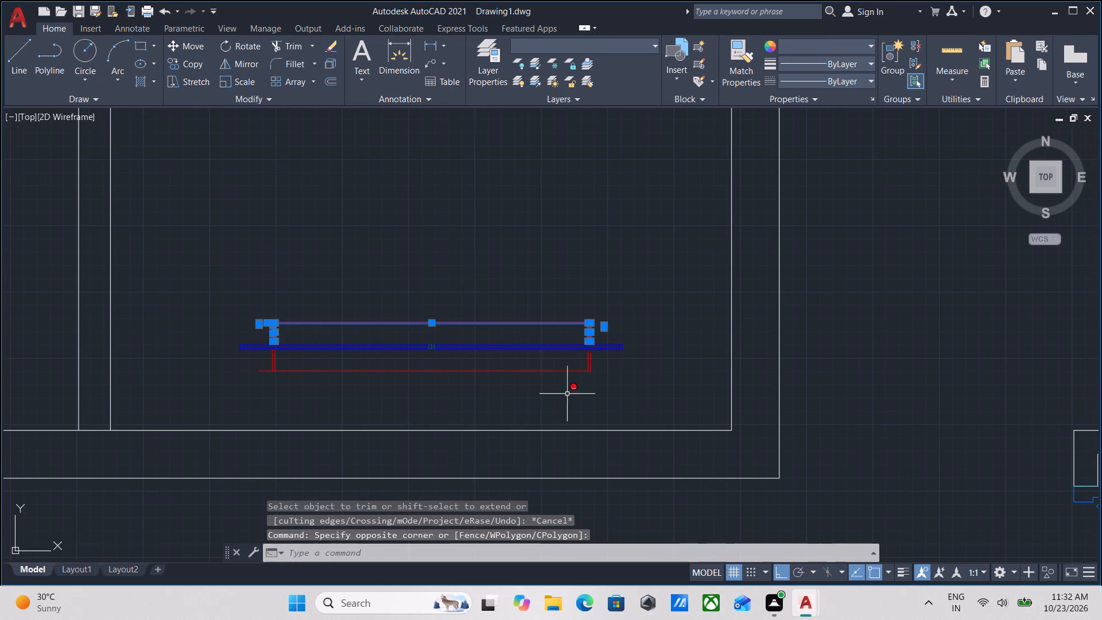
click(602, 384)
click(220, 368)
right_click(220, 368)
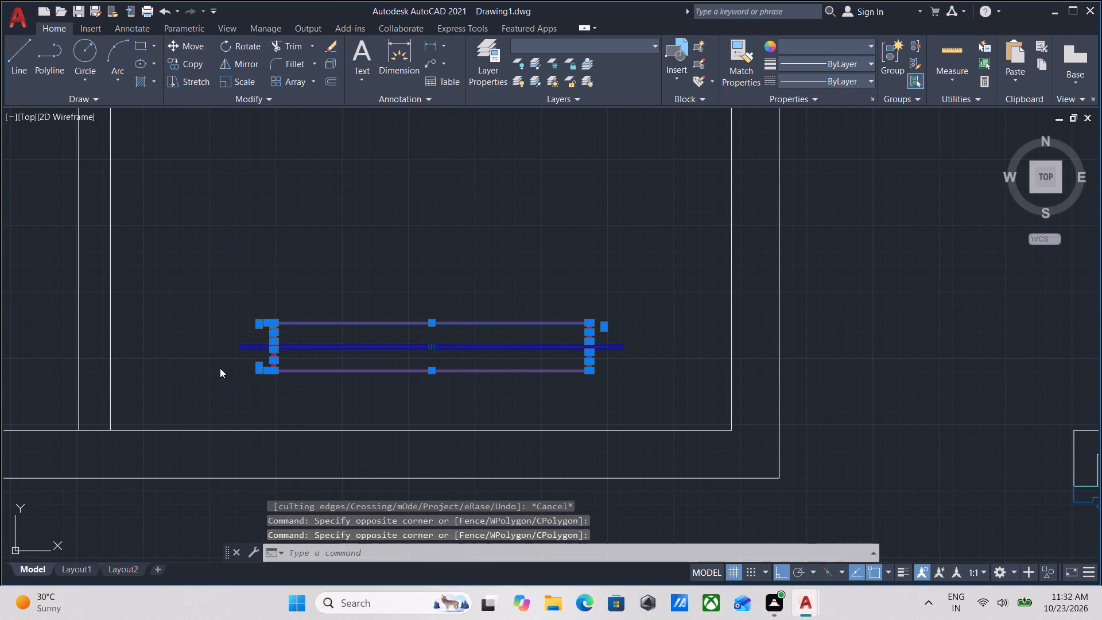
click(262, 119)
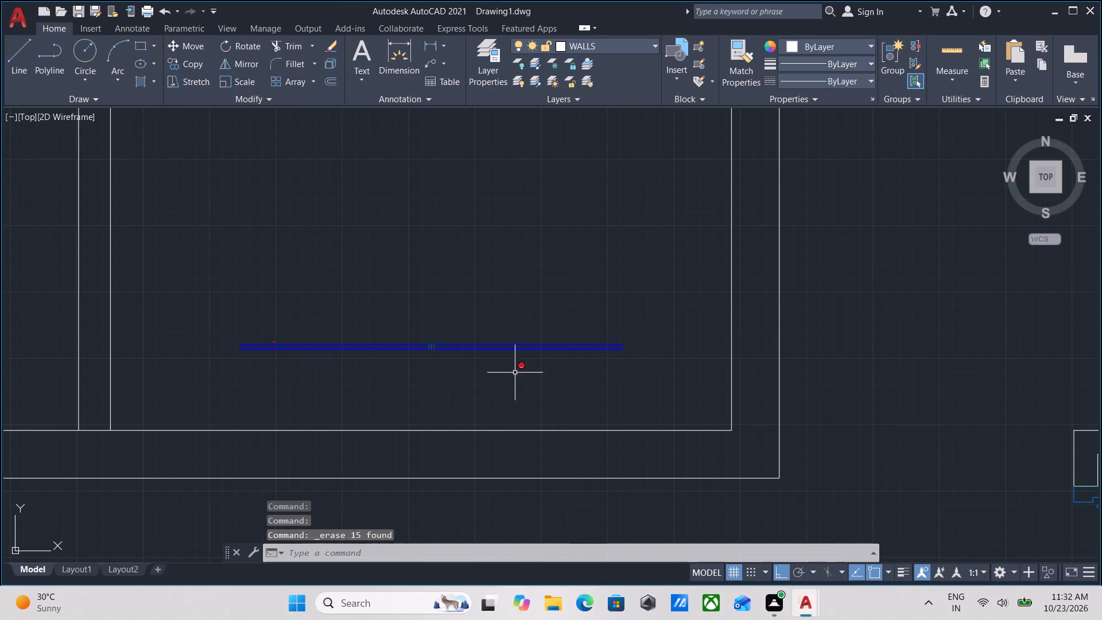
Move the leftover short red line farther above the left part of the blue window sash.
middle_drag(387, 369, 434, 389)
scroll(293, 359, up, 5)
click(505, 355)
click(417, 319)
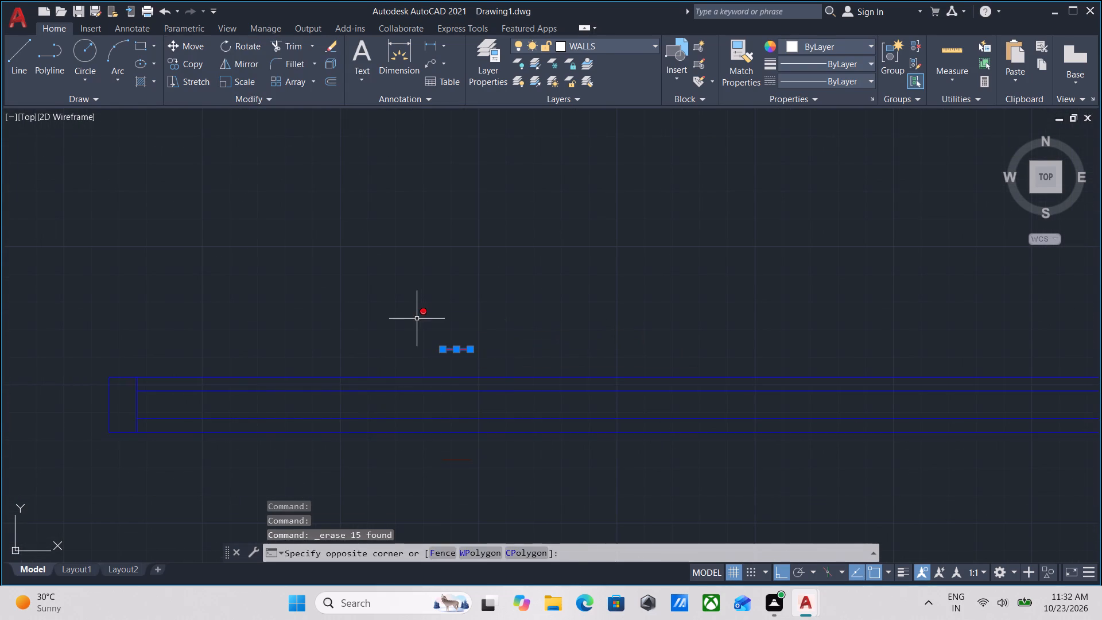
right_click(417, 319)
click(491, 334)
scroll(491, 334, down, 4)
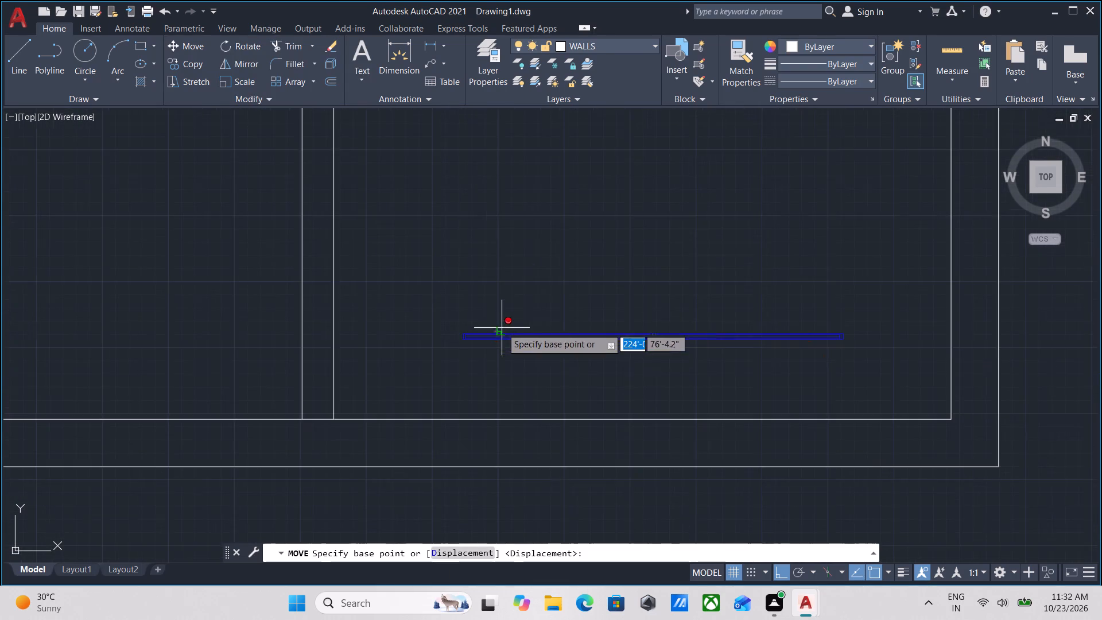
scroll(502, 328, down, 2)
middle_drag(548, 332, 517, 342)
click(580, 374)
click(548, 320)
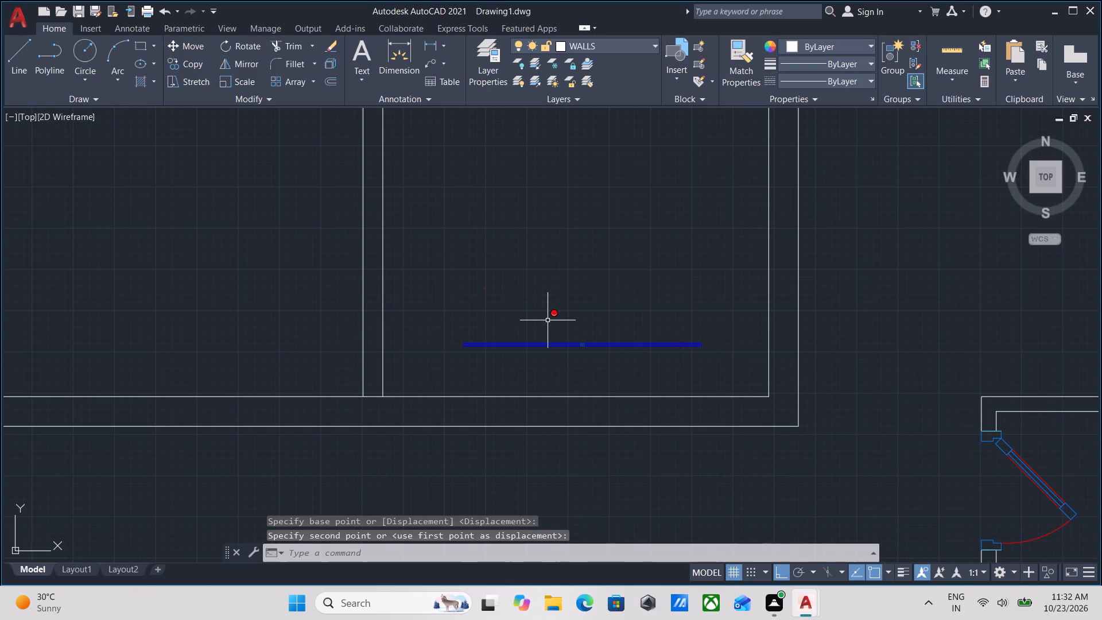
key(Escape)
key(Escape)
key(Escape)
Group all the blue window sash lines, including the centre divider, into one object.
click(647, 364)
click(549, 316)
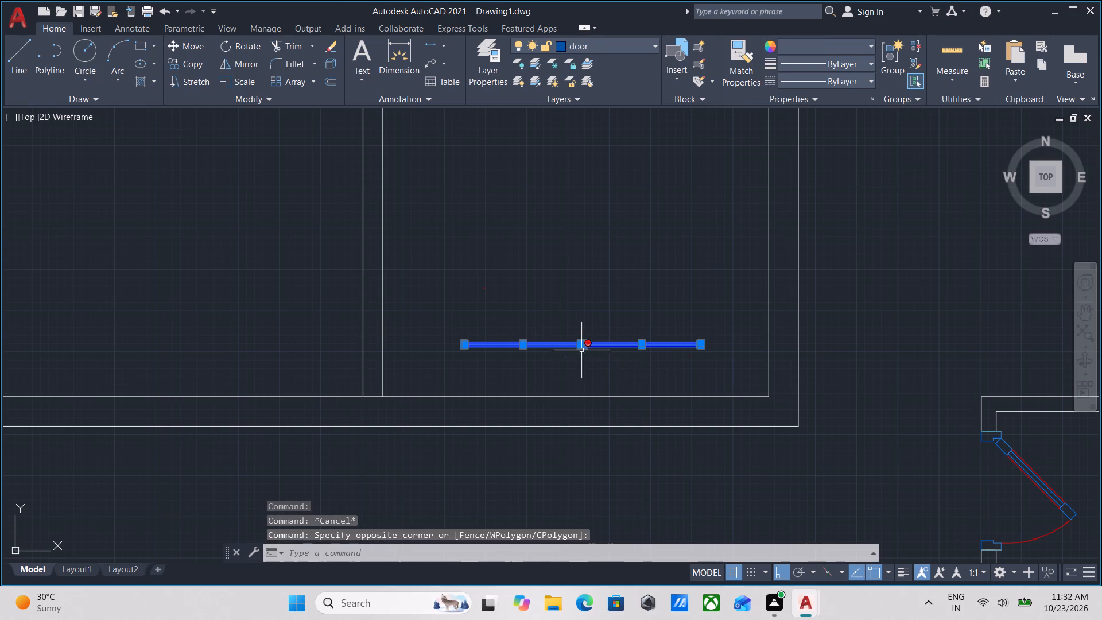
scroll(584, 352, up, 2)
key(g)
key(Return)
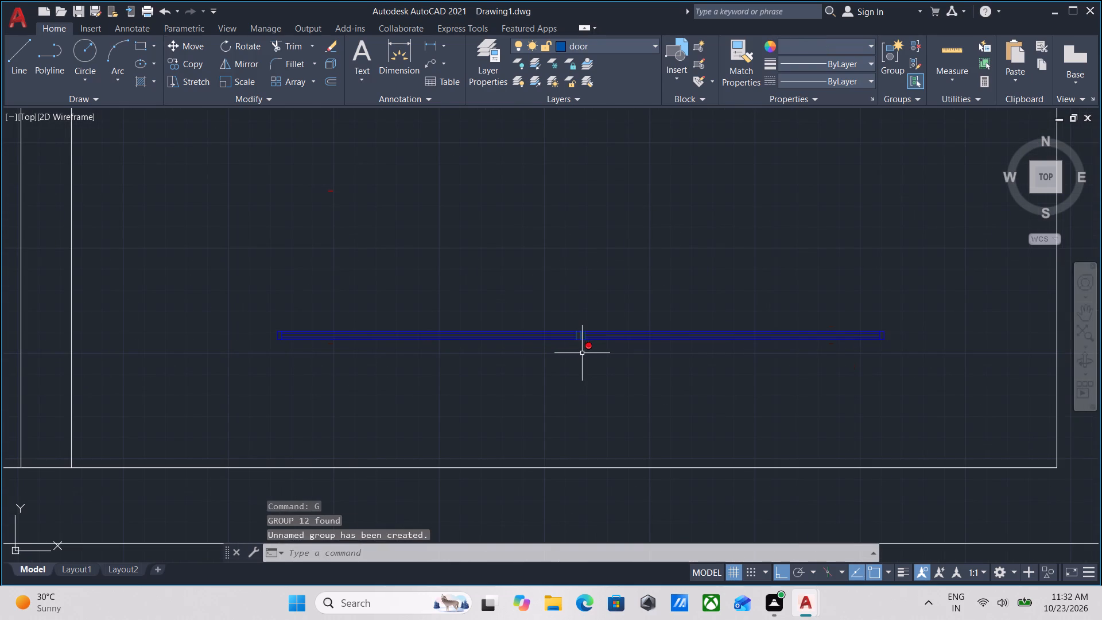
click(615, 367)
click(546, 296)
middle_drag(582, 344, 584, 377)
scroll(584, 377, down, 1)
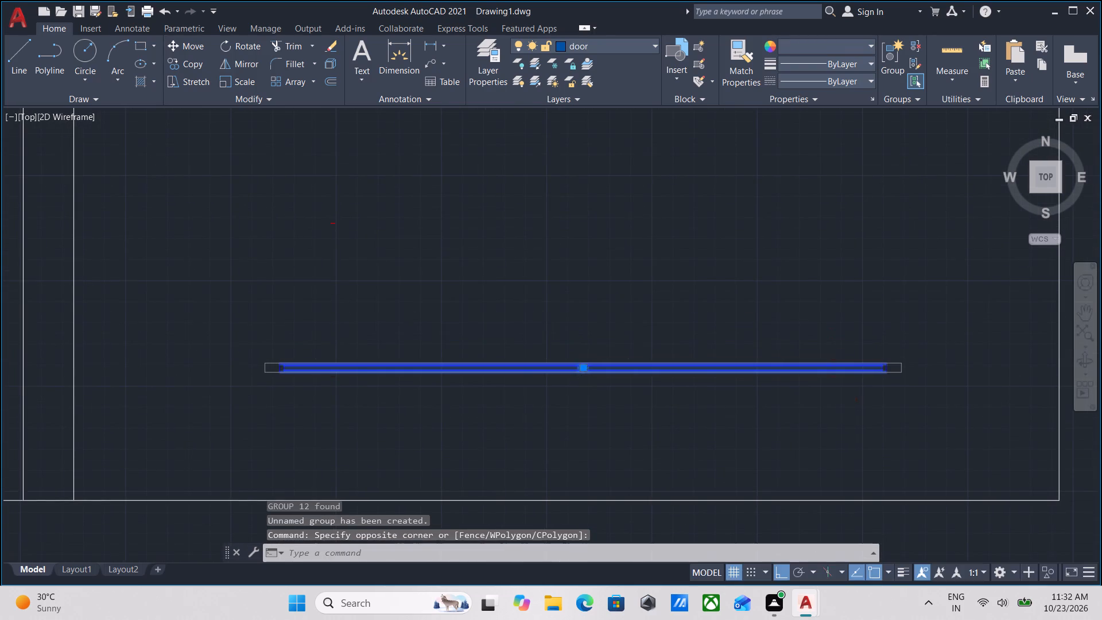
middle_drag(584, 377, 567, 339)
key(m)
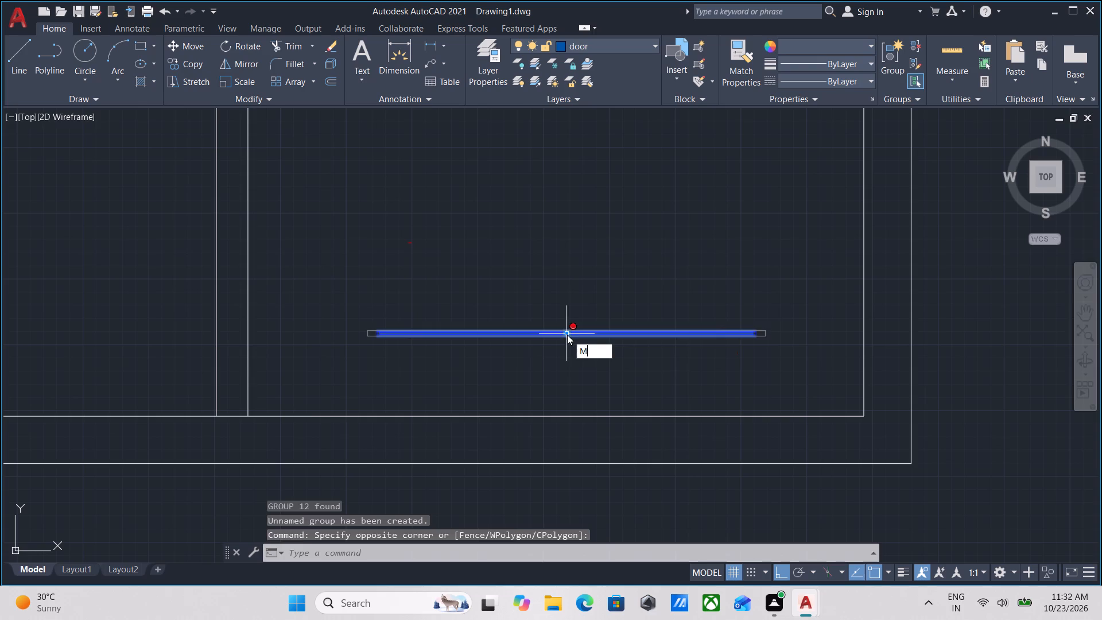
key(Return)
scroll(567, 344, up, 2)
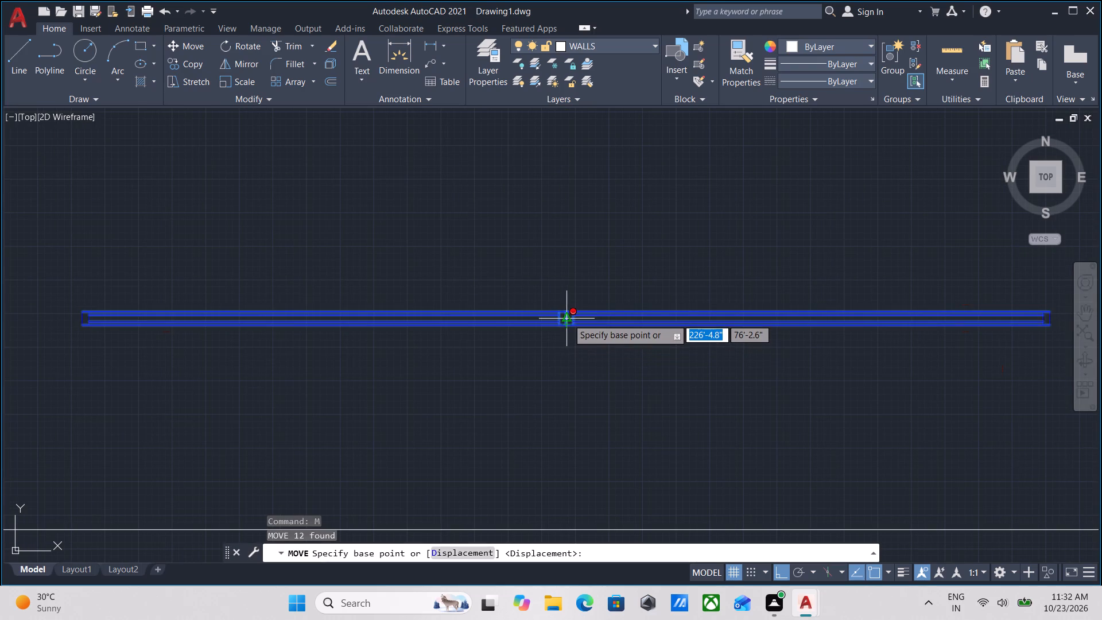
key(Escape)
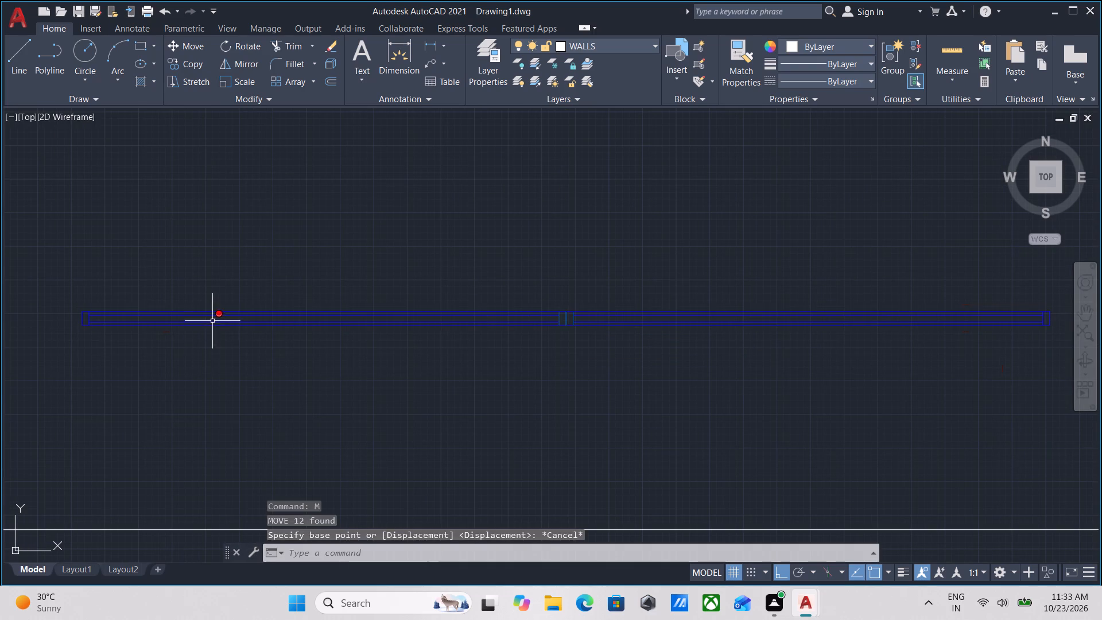
Erase the leftover short red line above the blue window sash.
middle_drag(193, 339, 379, 397)
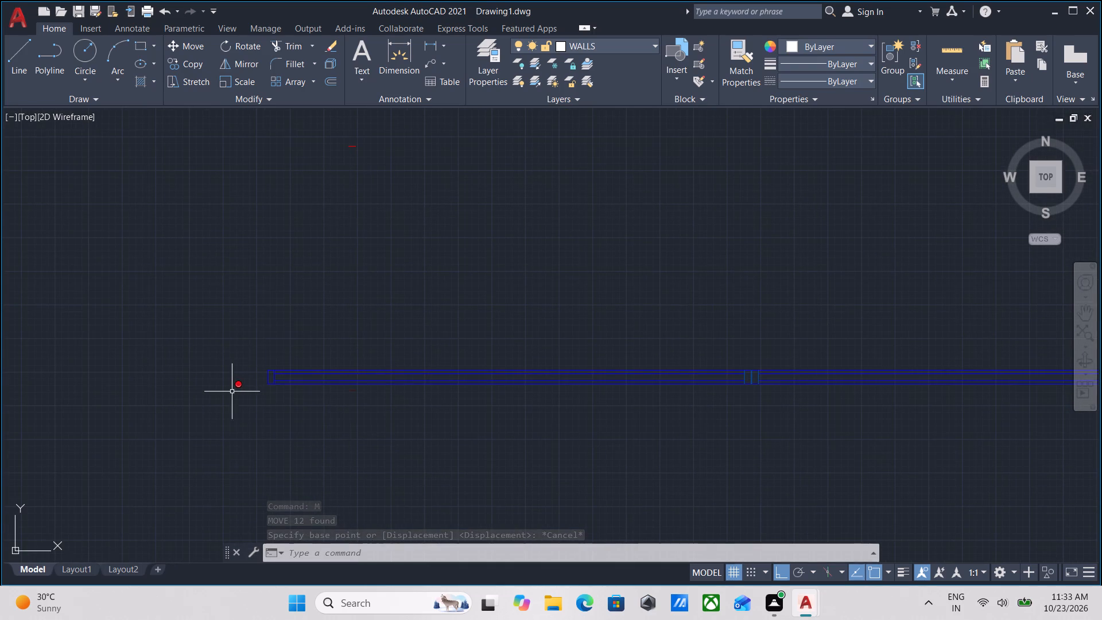
middle_drag(328, 234, 339, 372)
drag(382, 323, 368, 294)
click(323, 243)
right_click(323, 243)
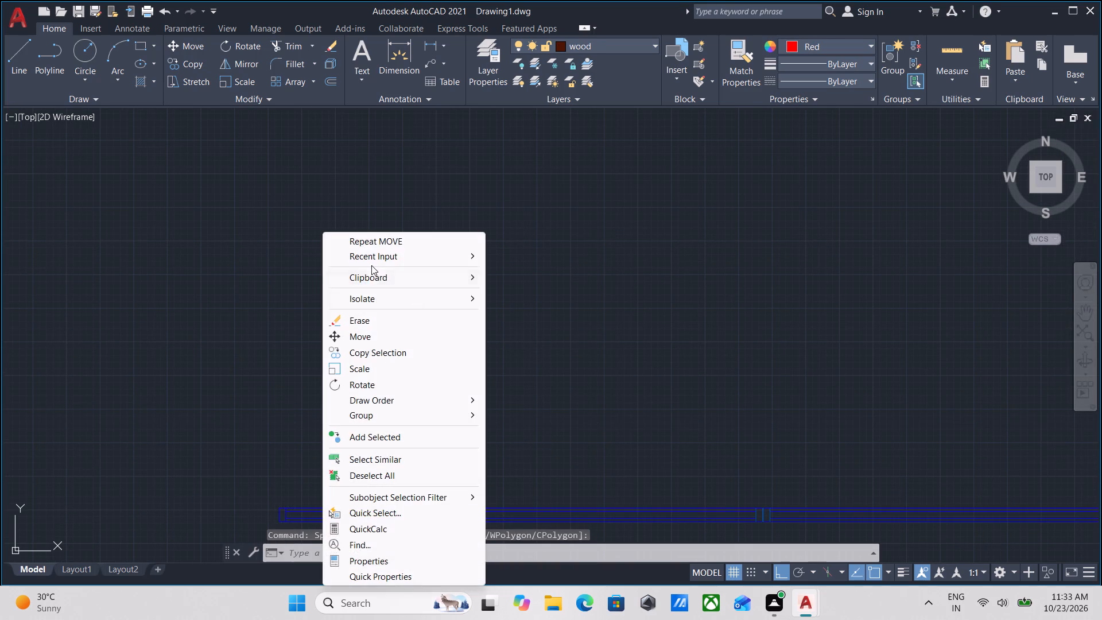
click(409, 322)
Draw a 4" line vertically upward from the midpoint of the window sash's left end.
scroll(409, 322, down, 2)
middle_drag(417, 307, 424, 290)
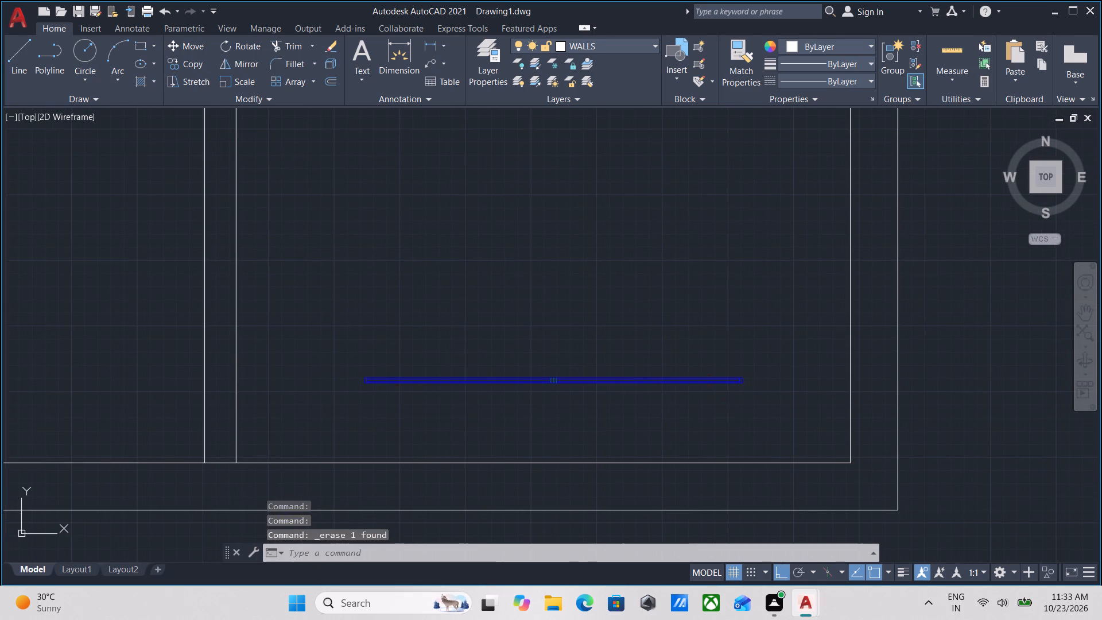
key(l)
key(Return)
scroll(374, 373, up, 5)
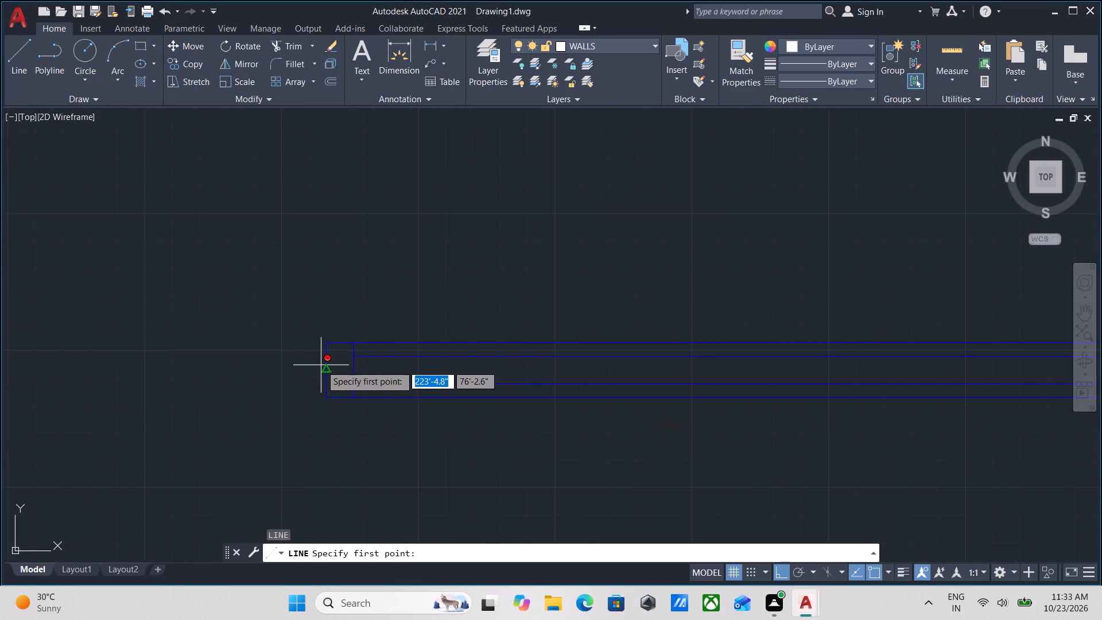
click(326, 366)
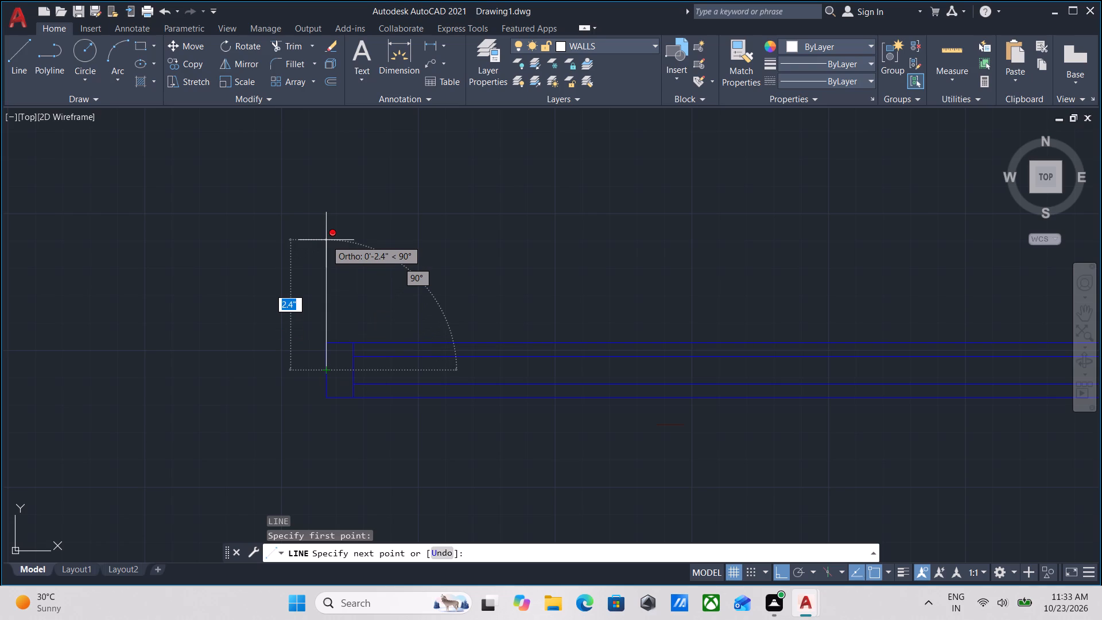
key(4)
key(shift+quotedbl)
key(Return)
key(Escape)
Draw a 4" line vertically downward from the midpoint of the window sash's left end.
scroll(326, 240, down, 3)
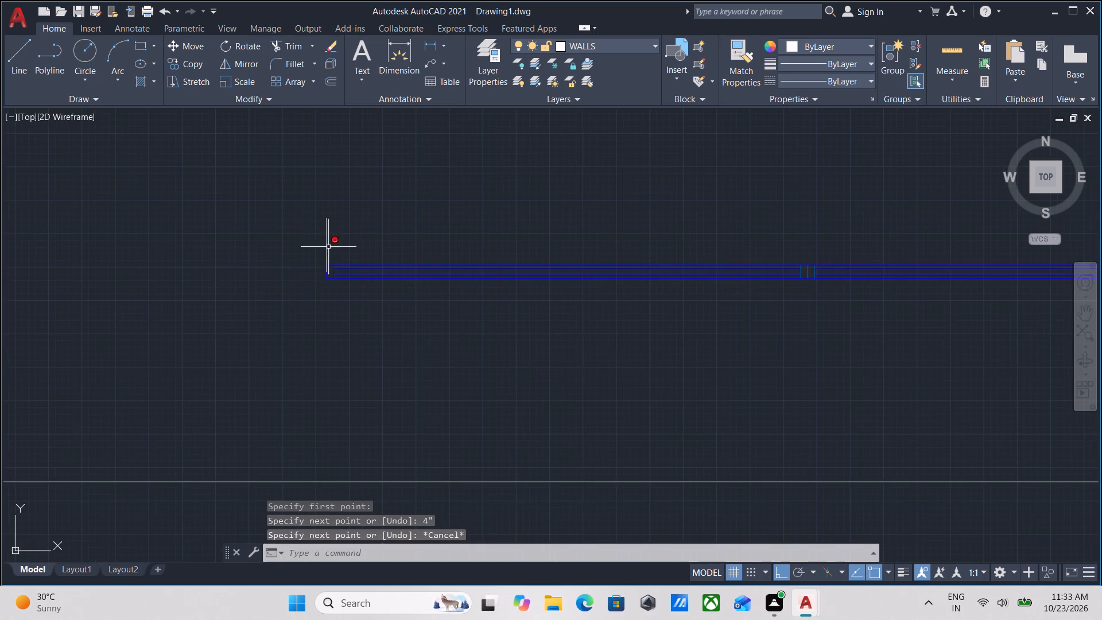
scroll(331, 259, up, 2)
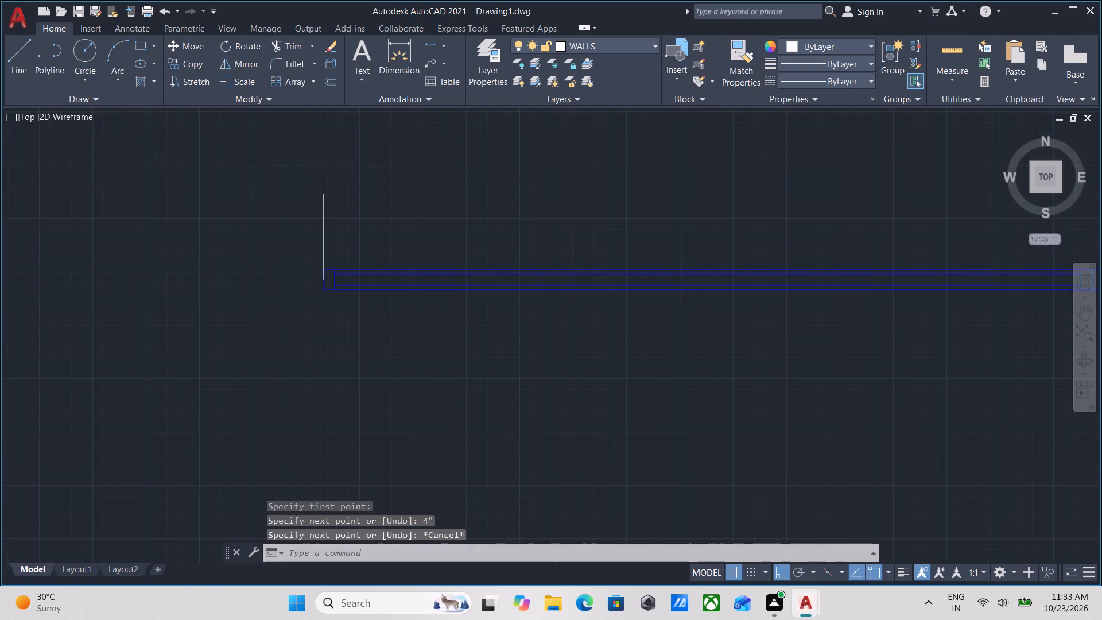
key(l)
key(Return)
scroll(324, 297, up, 2)
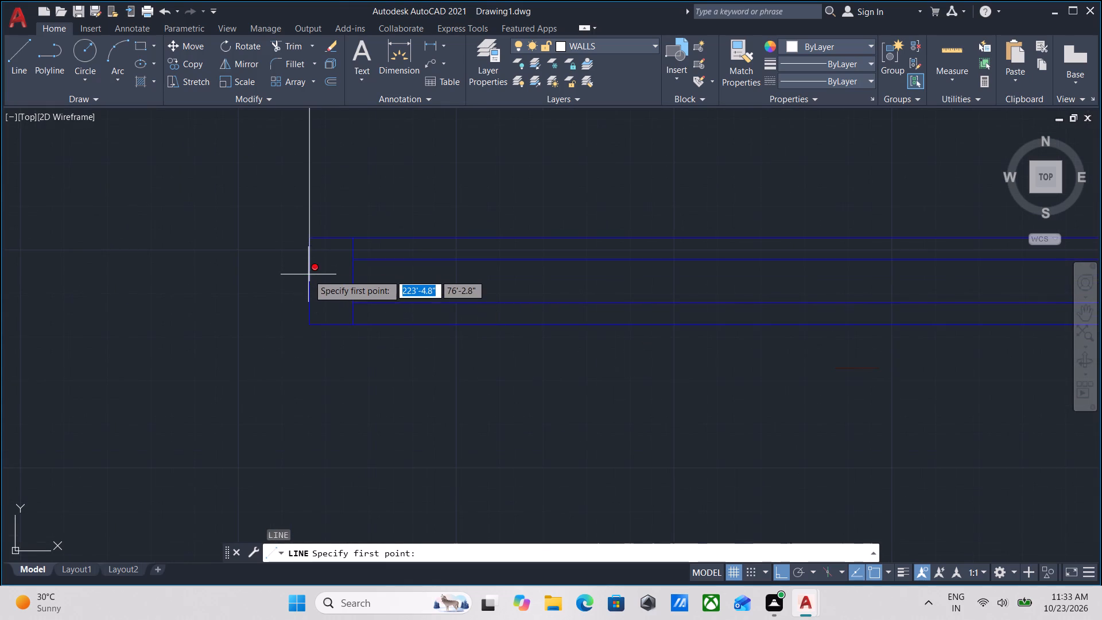
click(308, 276)
key(4)
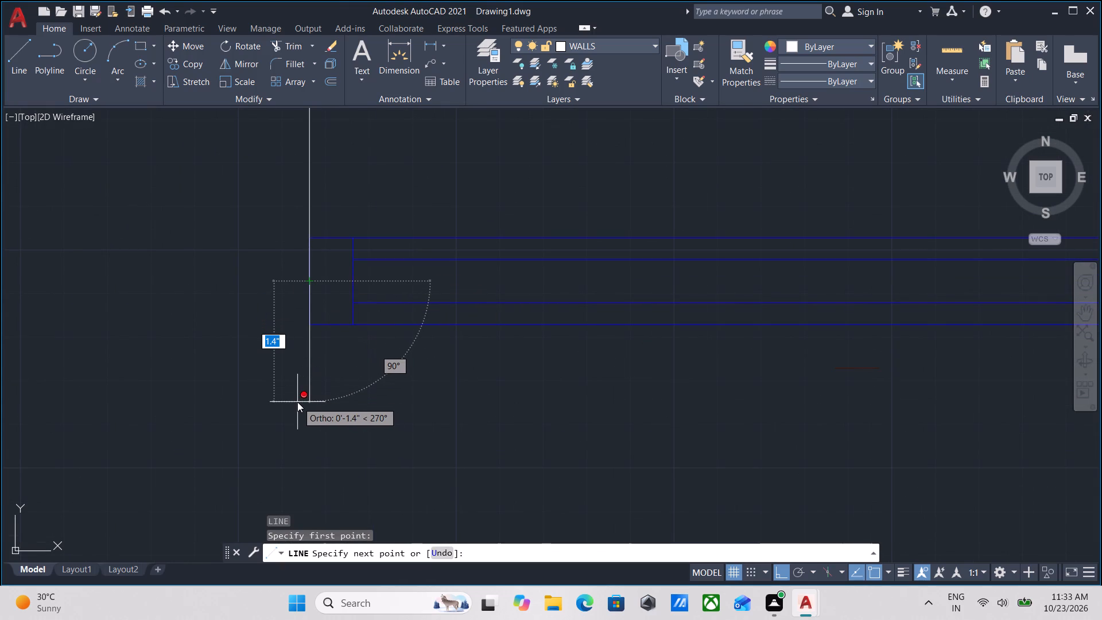
key(shift+quotedbl)
key(Return)
key(Escape)
Draw a 4" line vertically downward from the midpoint of the window sash's right end.
scroll(344, 376, down, 3)
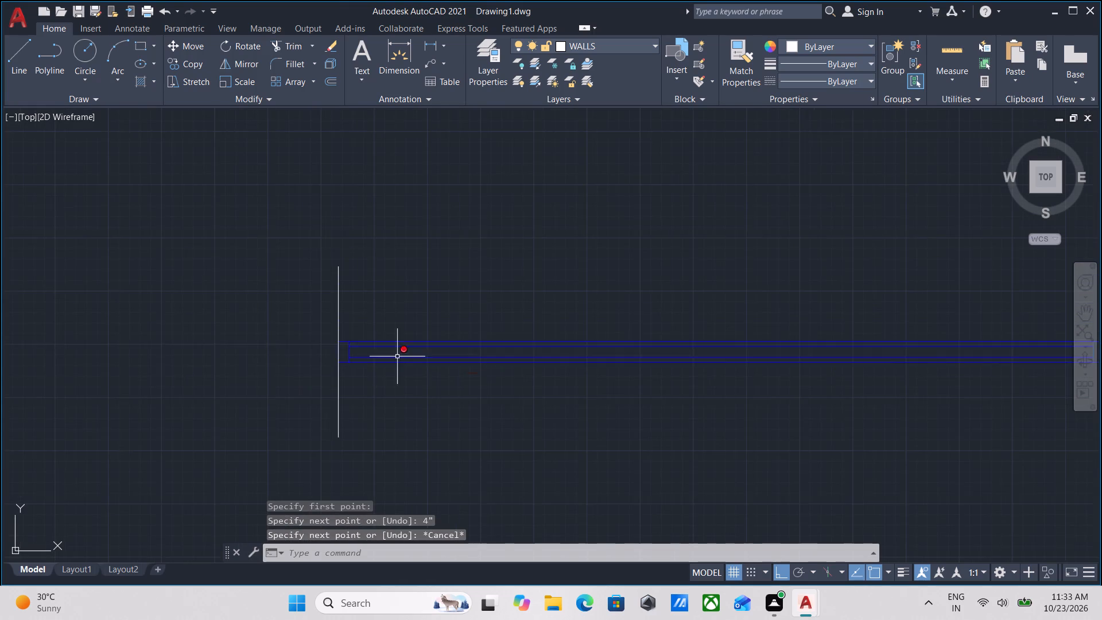
middle_drag(414, 356, 208, 316)
scroll(375, 323, down, 2)
middle_drag(382, 324, 286, 357)
middle_drag(402, 371, 339, 371)
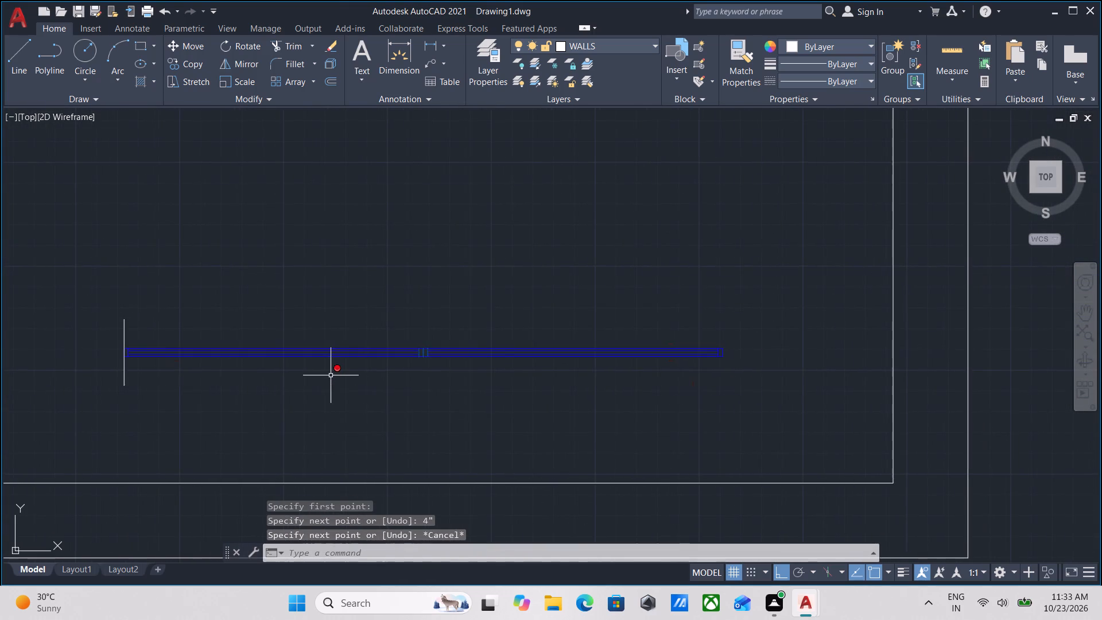
scroll(336, 374, up, 1)
scroll(336, 374, down, 1)
middle_drag(336, 374, 247, 386)
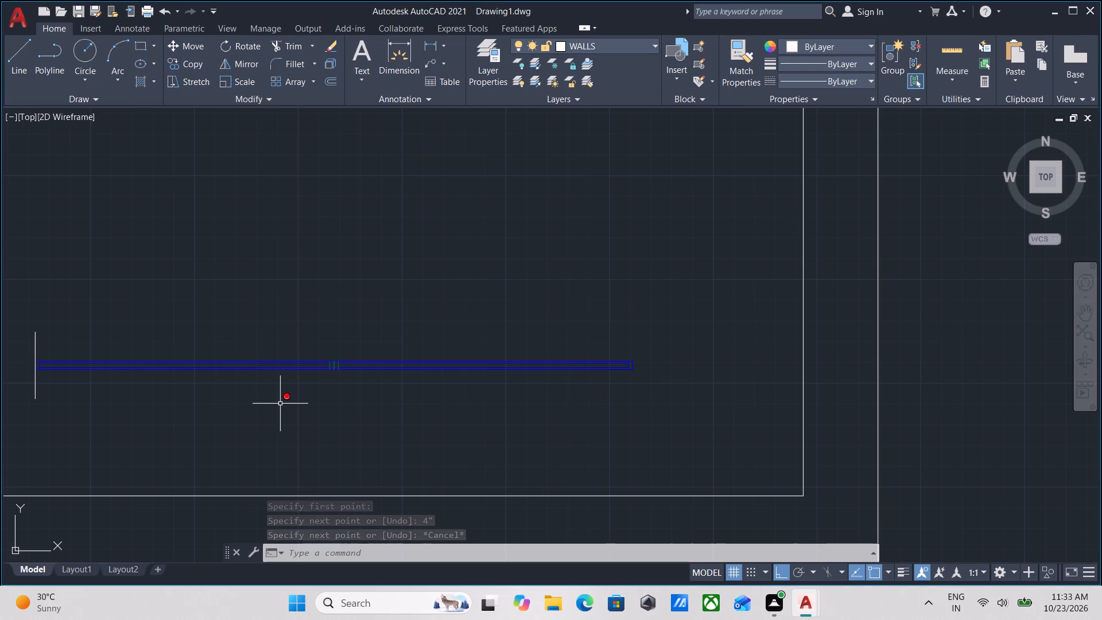
key(l)
key(Return)
scroll(549, 380, up, 2)
scroll(727, 374, up, 1)
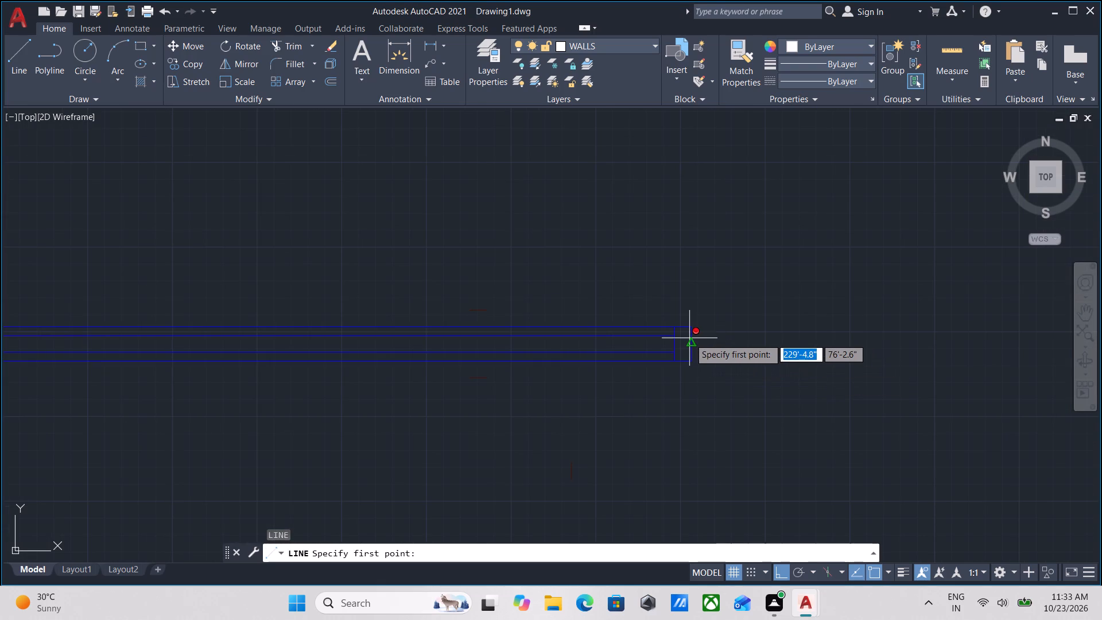
click(692, 348)
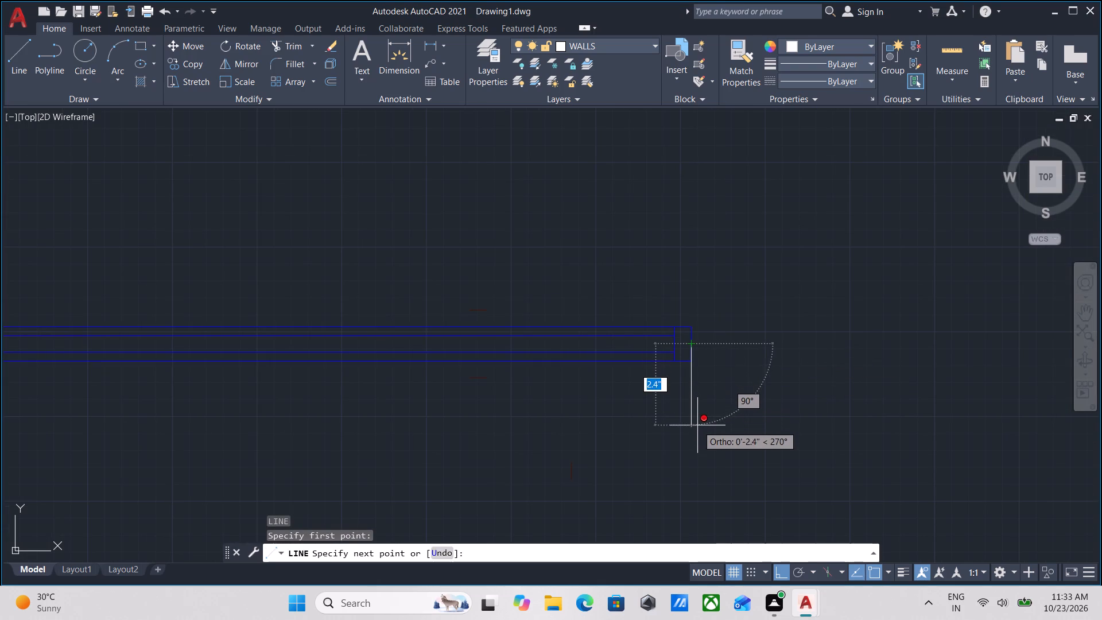
key(4)
key(shift+quotedbl)
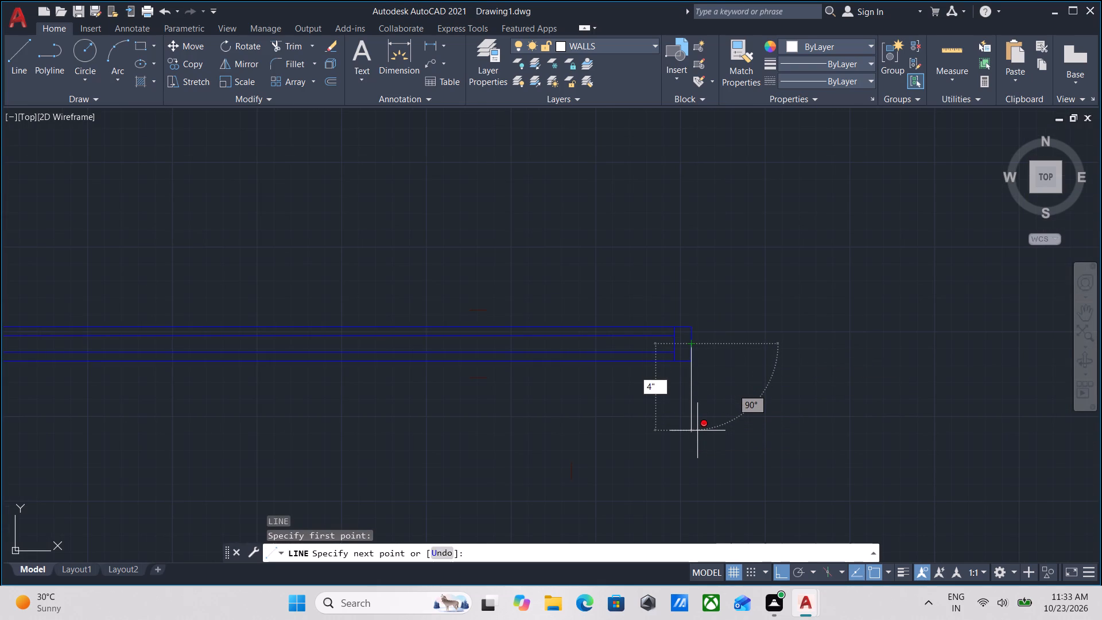
key(Return)
key(grave)
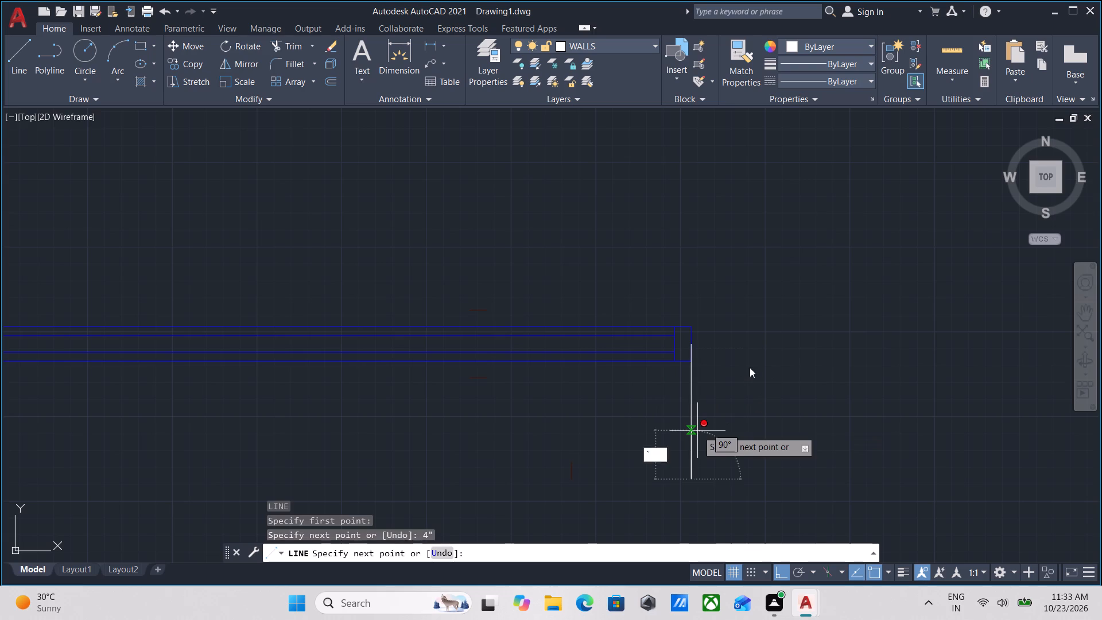
key(Escape)
key(Escape)
Draw a 4" line vertically upward from the midpoint of the window sash's right end.
key(l)
key(Return)
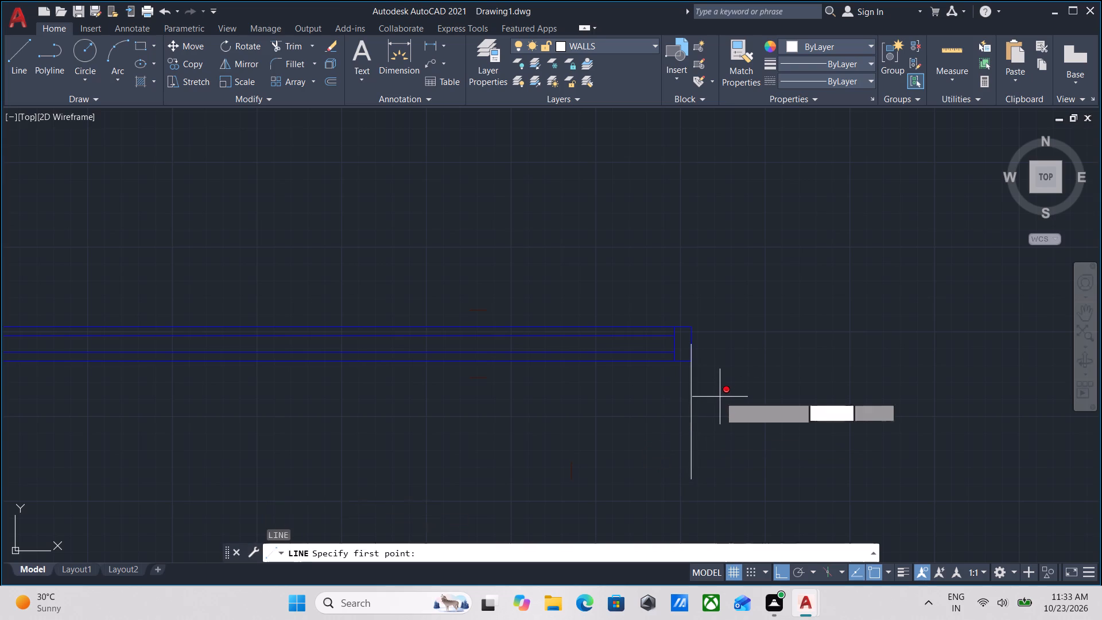
scroll(684, 343, up, 1)
drag(696, 348, 697, 340)
middle_drag(697, 230, 713, 339)
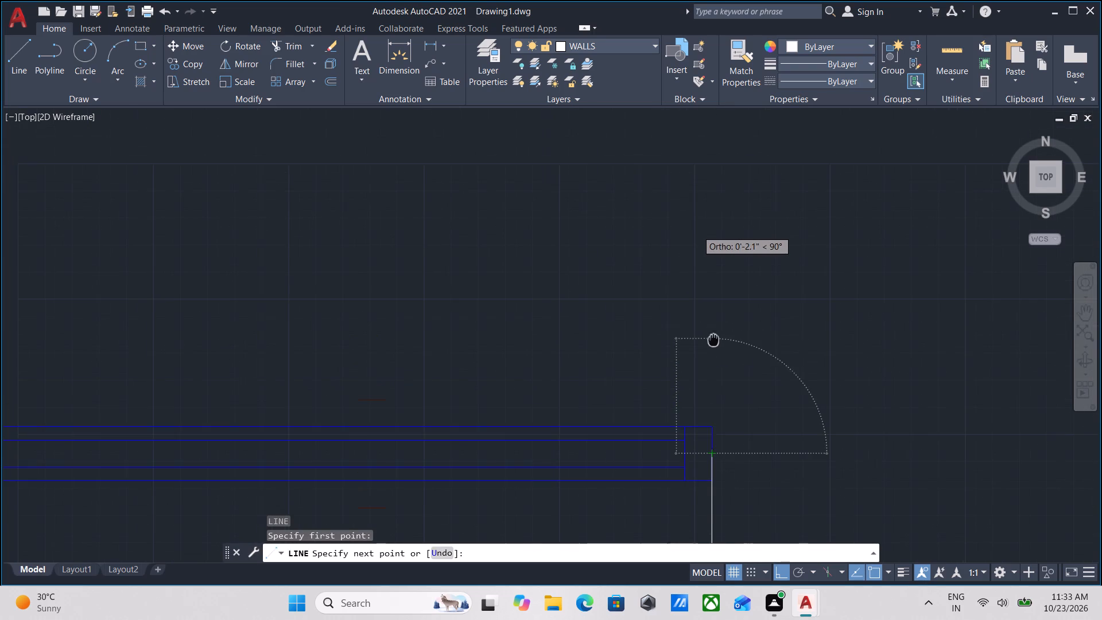
key(4)
key(shift+quotedbl)
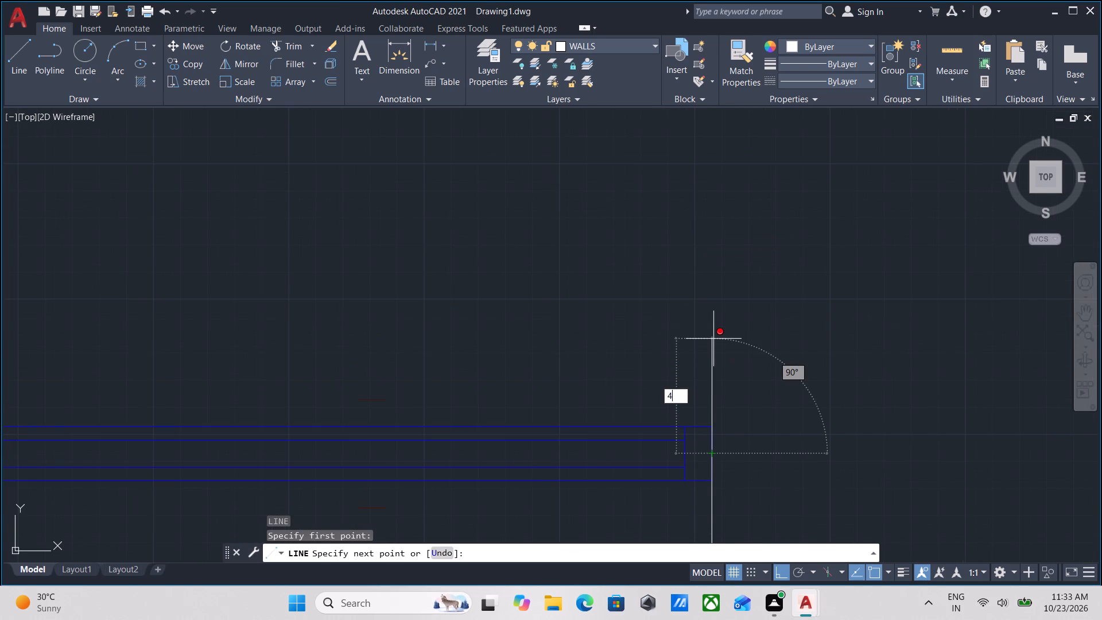
key(Return)
key(Escape)
With the four vertical end lines of the window selected, change the DOORS layer's colour to red.
scroll(715, 339, down, 2)
middle_drag(723, 338, 793, 347)
scroll(801, 338, down, 2)
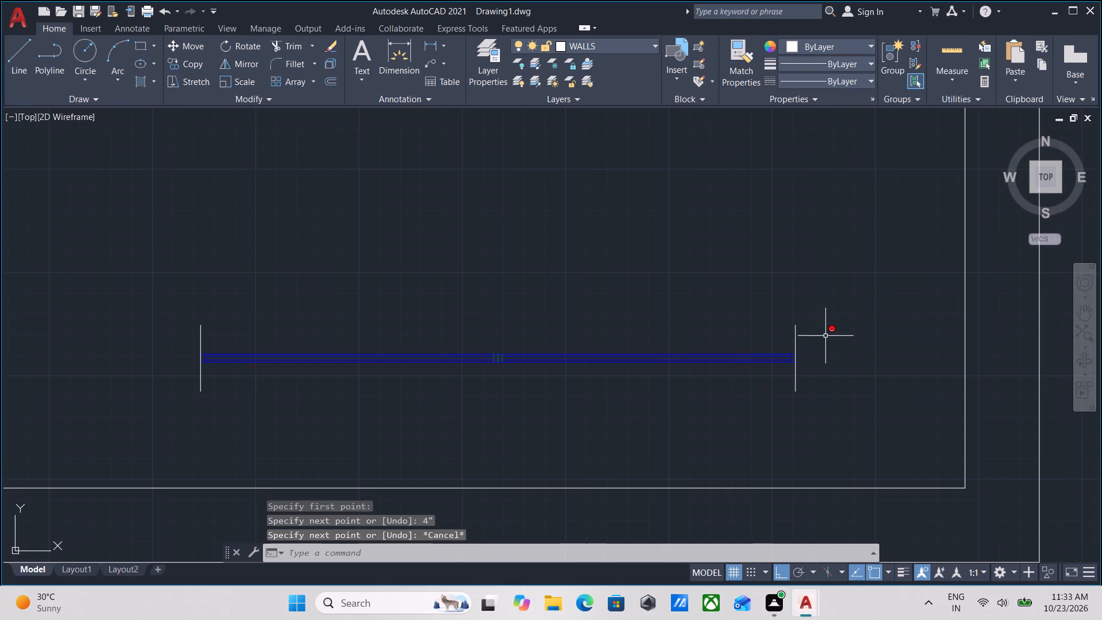
click(825, 336)
click(775, 322)
drag(810, 405, 806, 389)
click(771, 372)
middle_drag(476, 390, 639, 396)
click(372, 409)
click(319, 371)
click(388, 331)
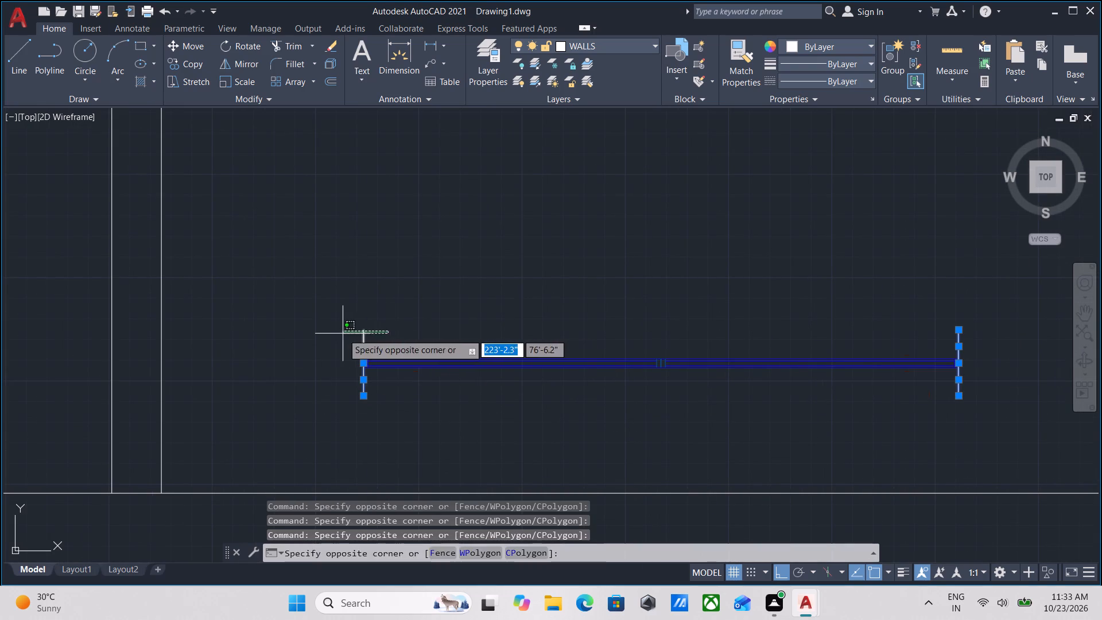
click(343, 334)
middle_drag(614, 232, 521, 278)
click(589, 43)
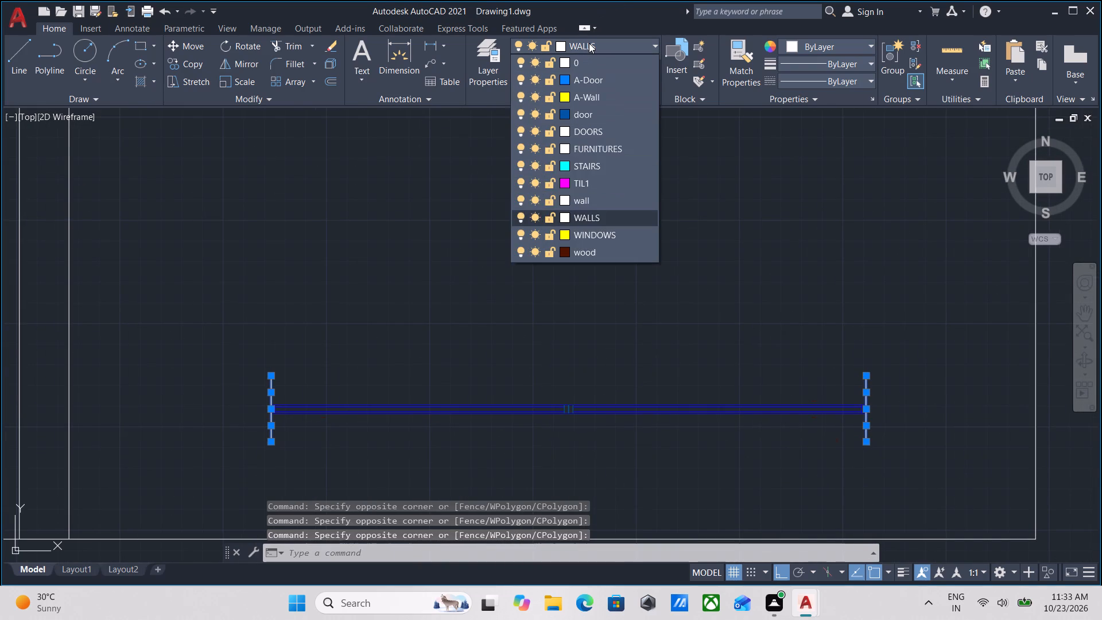
click(589, 43)
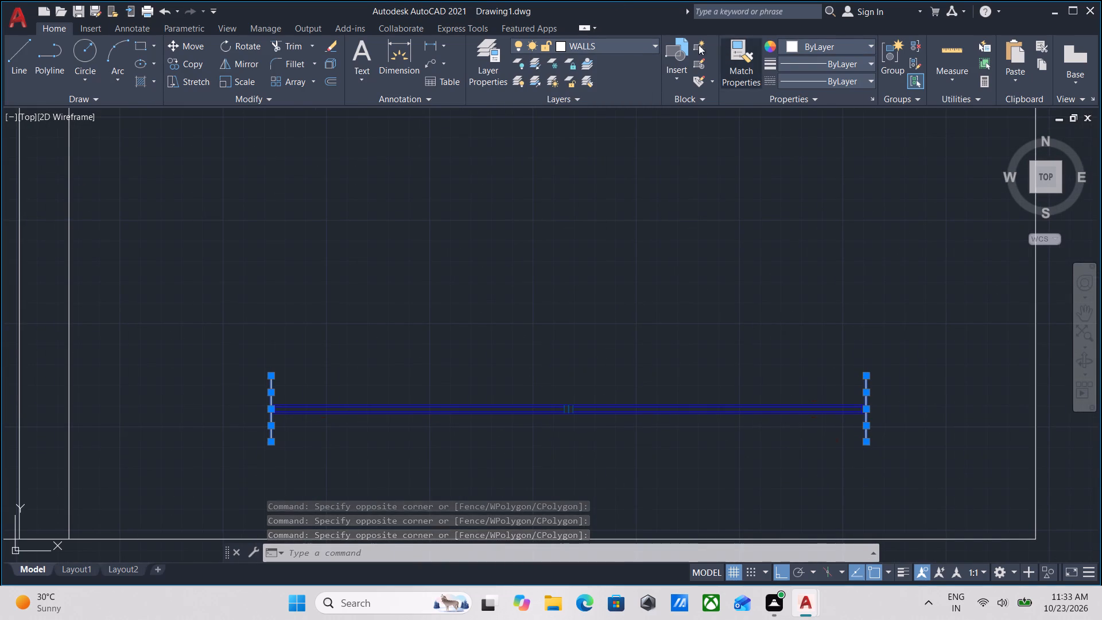
click(630, 42)
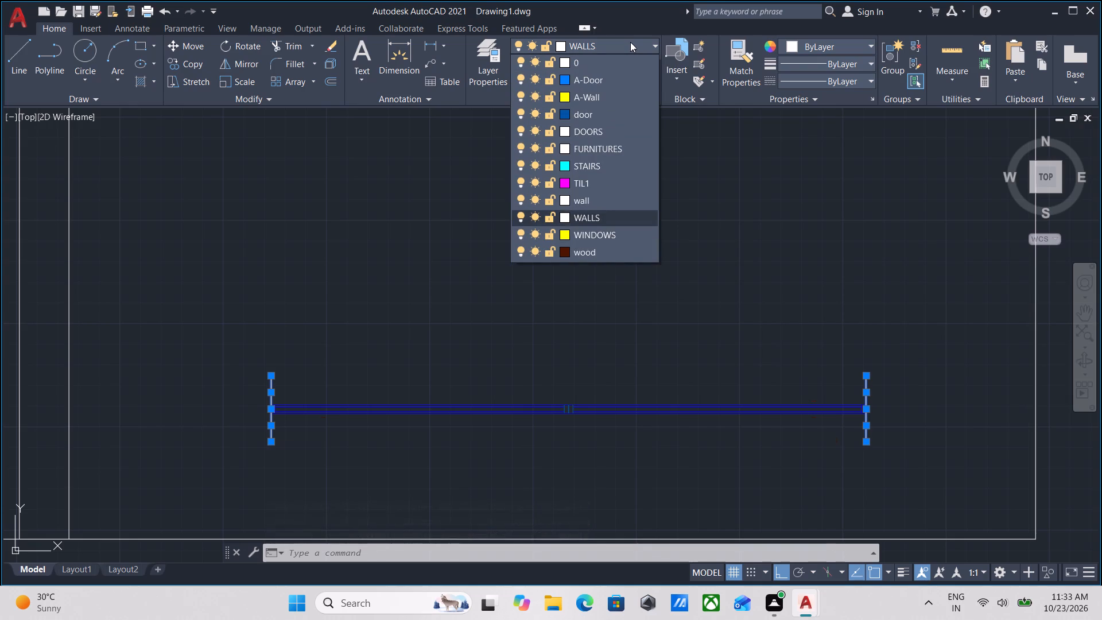
click(630, 42)
click(630, 42)
scroll(591, 181, down, 1)
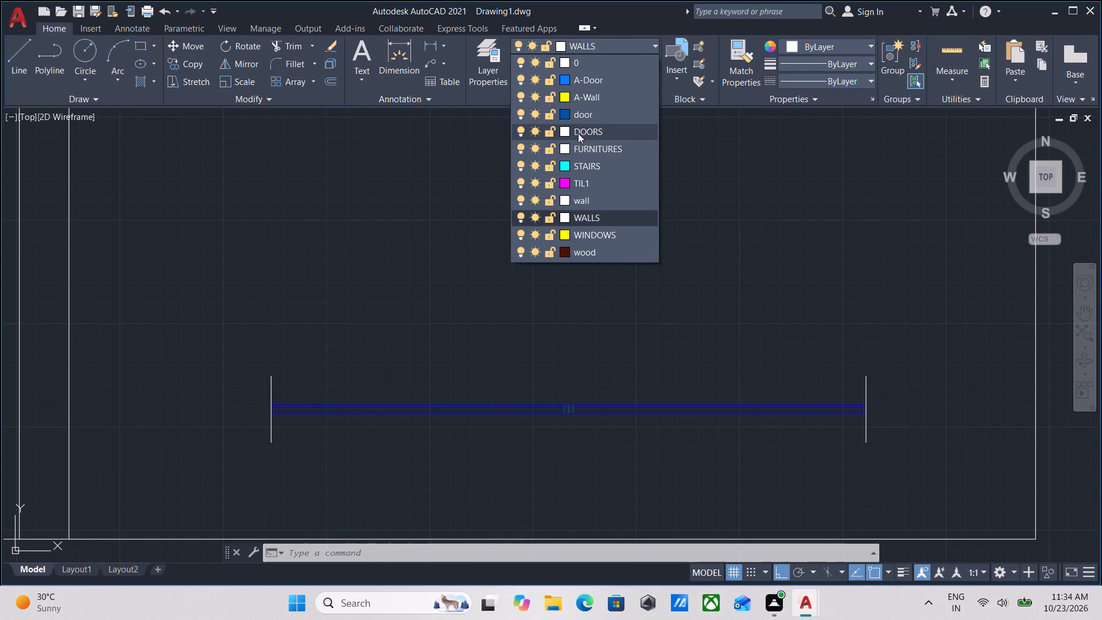
click(562, 133)
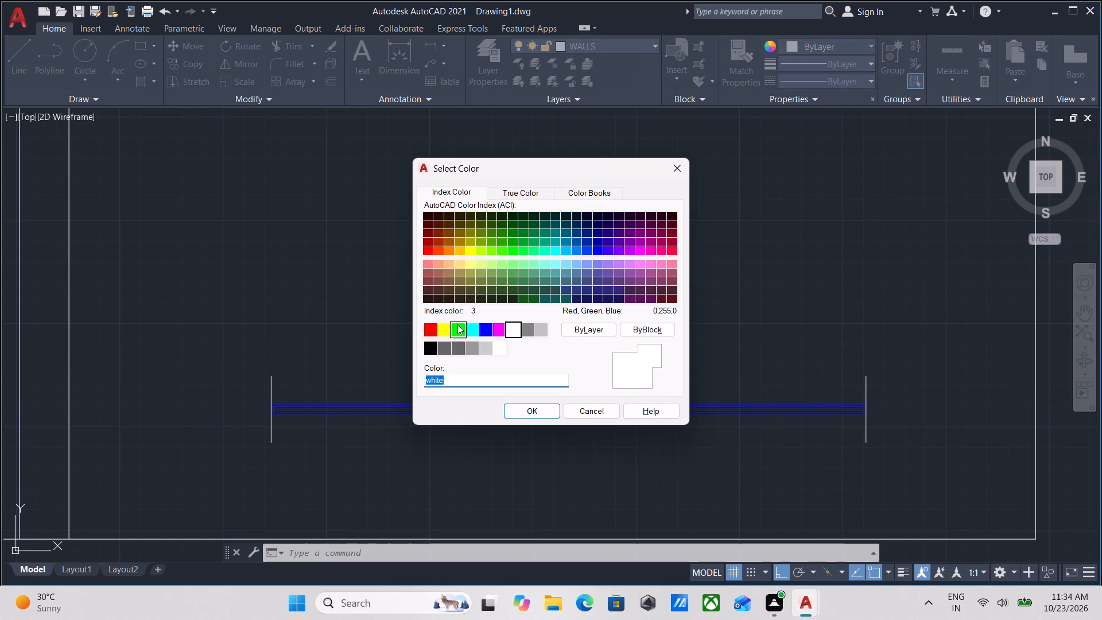
click(430, 330)
click(527, 410)
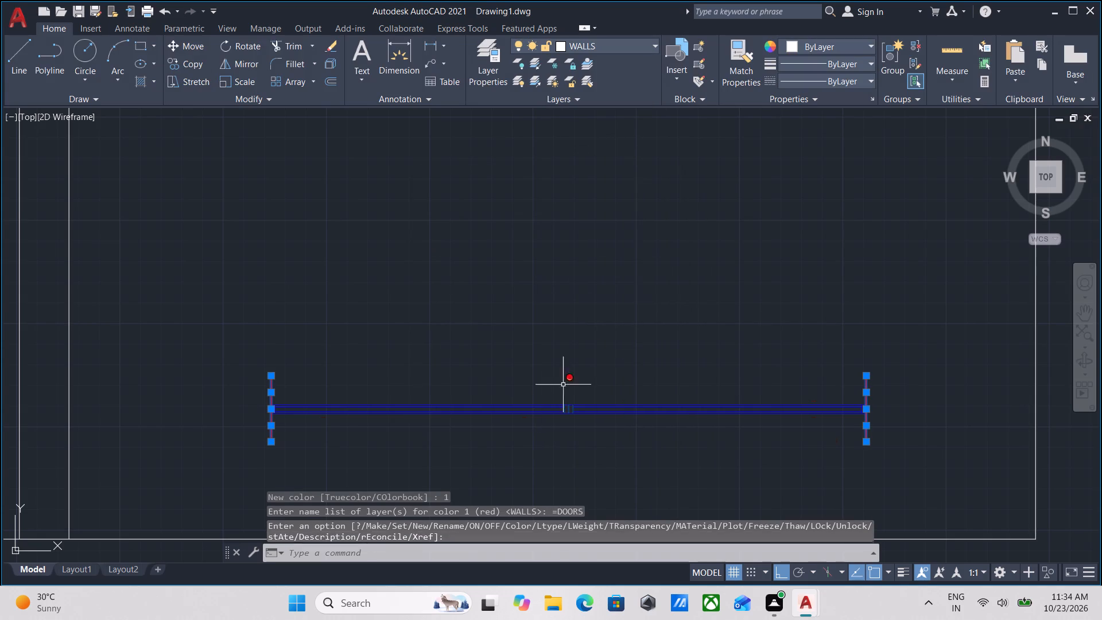
key(Escape)
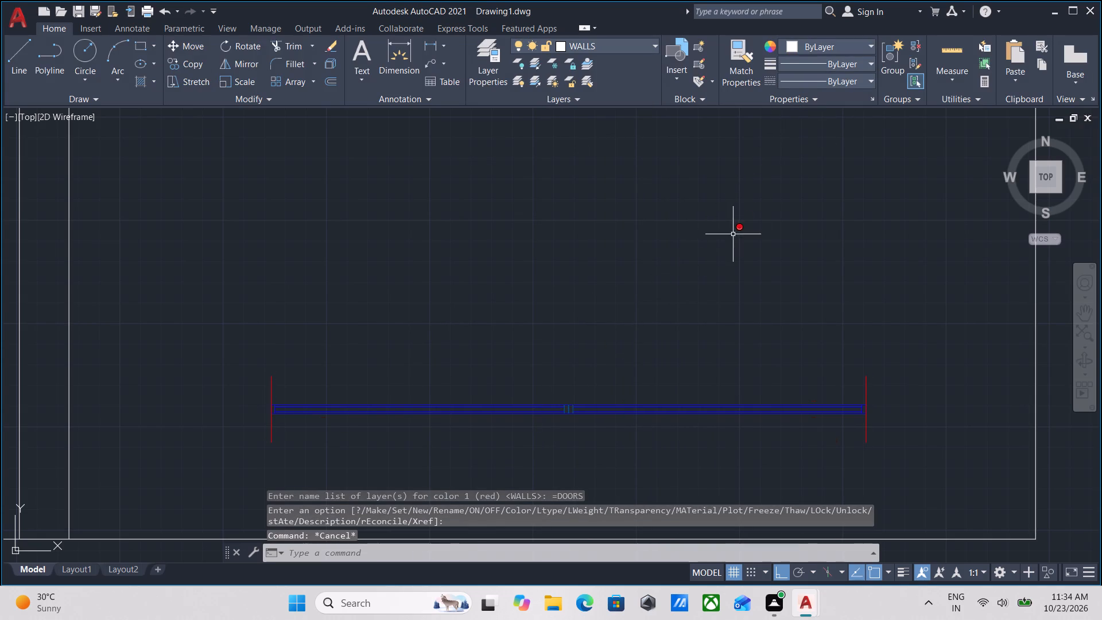
Group the blue window sash together with its vertical end lines into one object.
middle_drag(733, 234, 747, 159)
drag(900, 368, 894, 365)
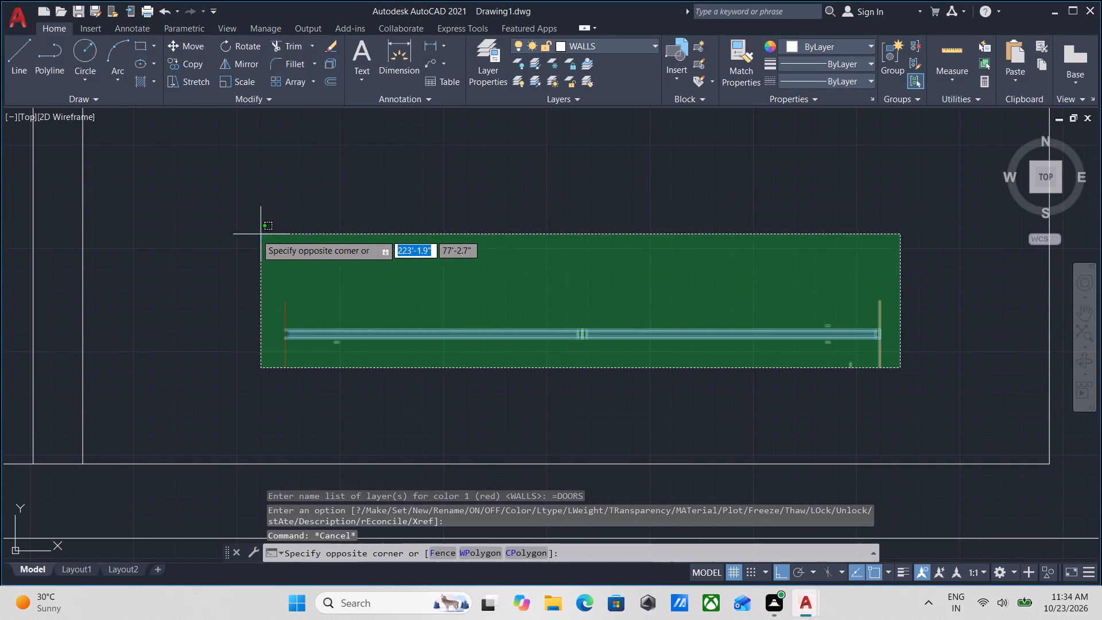
click(222, 236)
key(g)
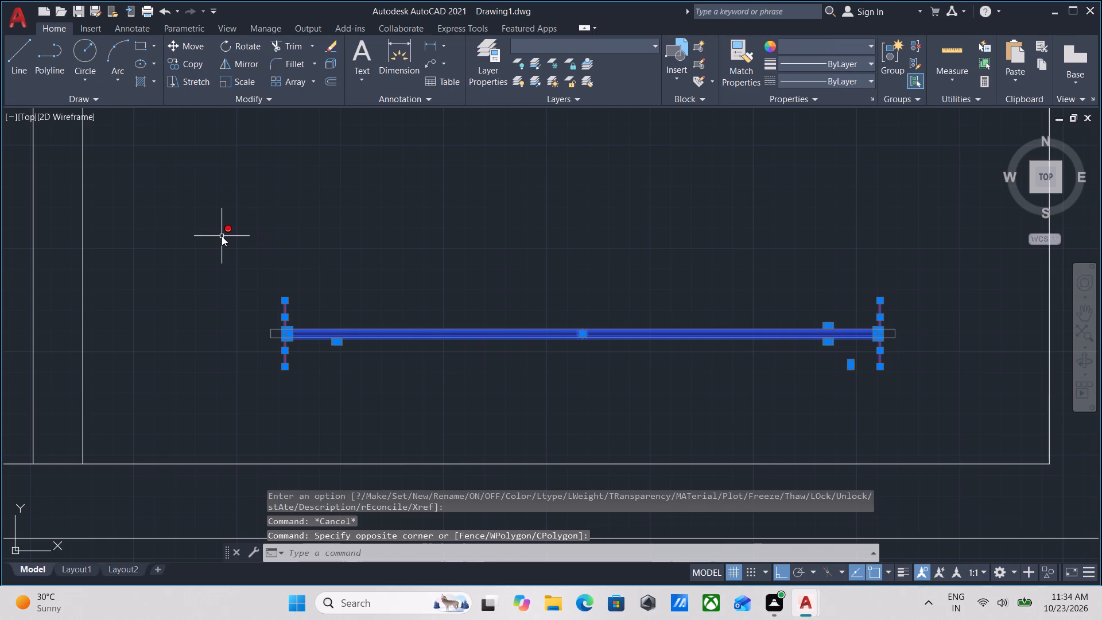
key(Return)
drag(636, 386, 632, 358)
click(498, 238)
middle_drag(566, 276, 554, 333)
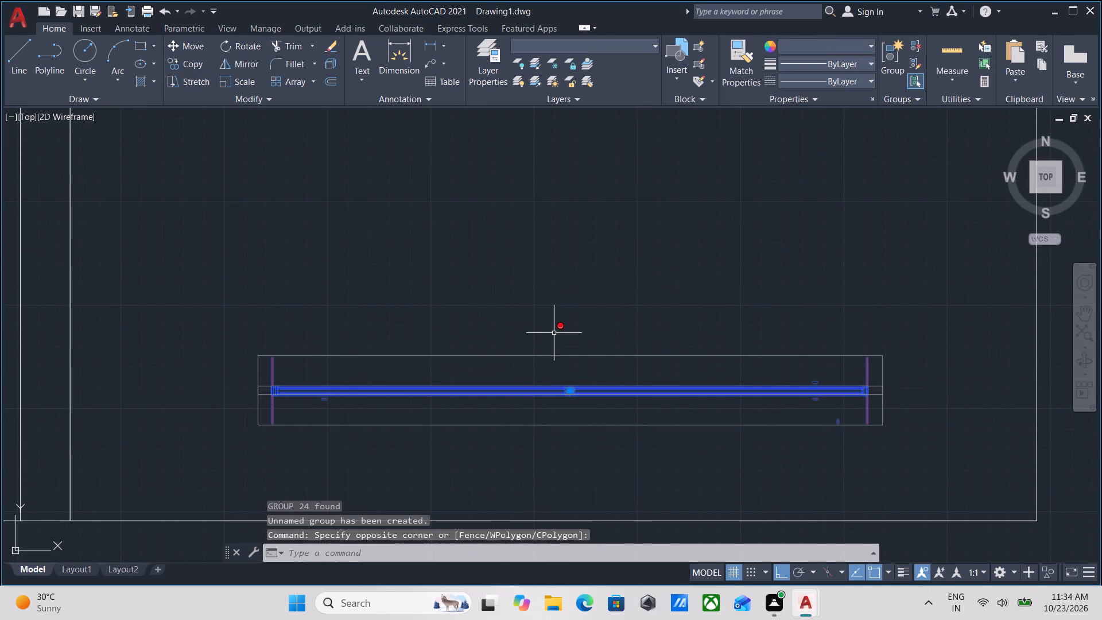
key(Escape)
Move the grouped window straight down from its left end line's lower endpoint onto the outer line of the bottom wall.
drag(645, 481, 600, 423)
click(527, 339)
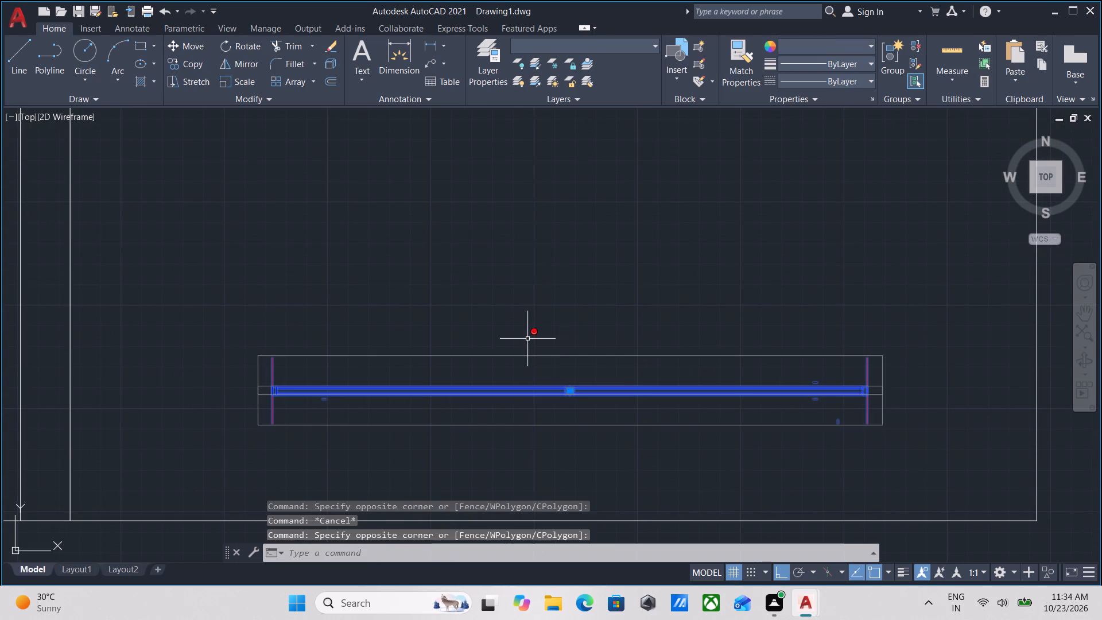
key(m)
key(Return)
middle_drag(434, 409, 748, 251)
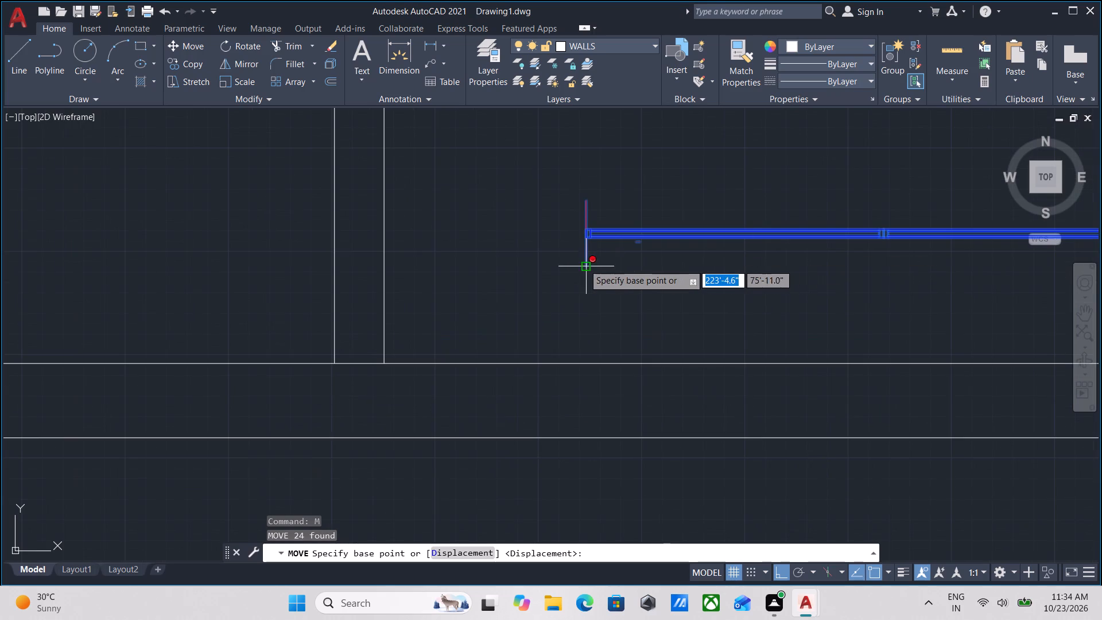
click(585, 271)
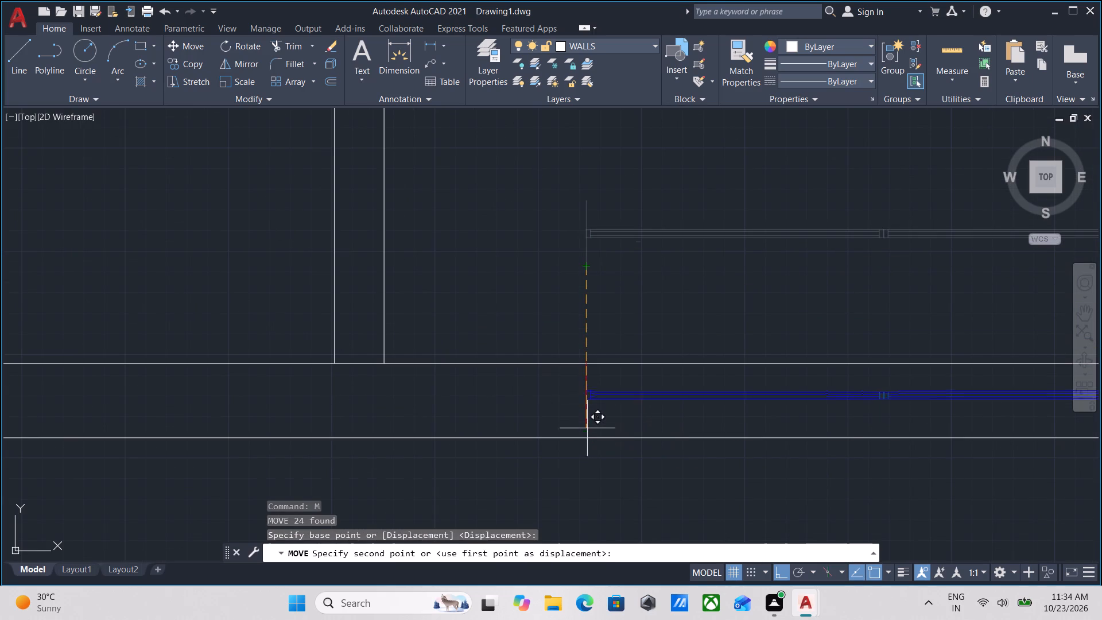
click(587, 438)
Ungroup the window in the bottom wall to separate its end lines from the blue sash.
scroll(681, 340, down, 1)
middle_drag(681, 340, 529, 337)
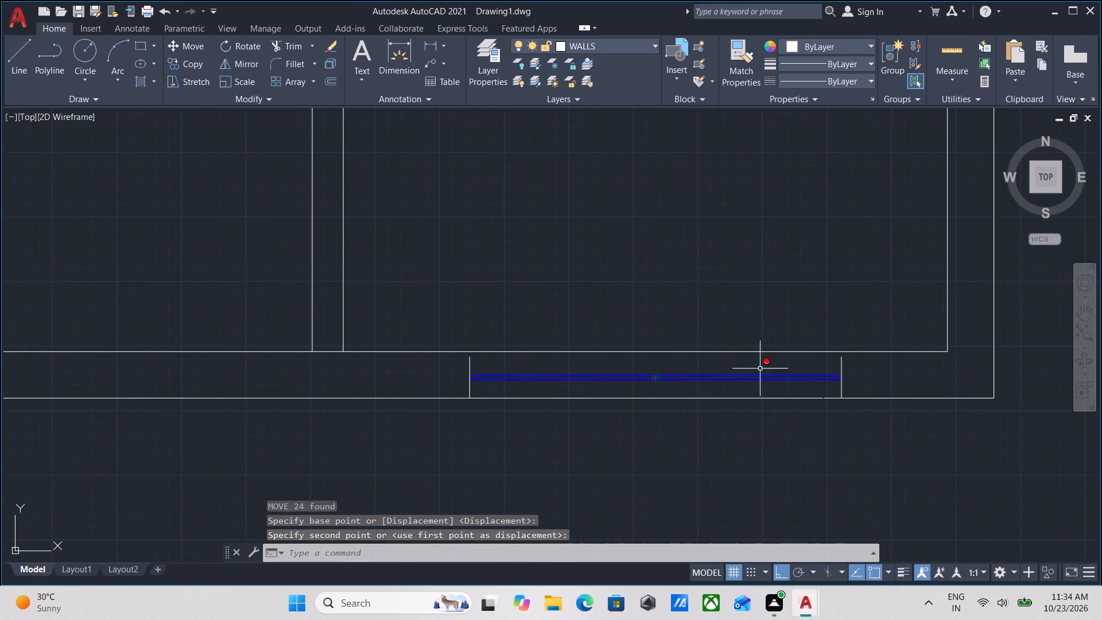
scroll(820, 360, up, 2)
click(878, 381)
click(816, 348)
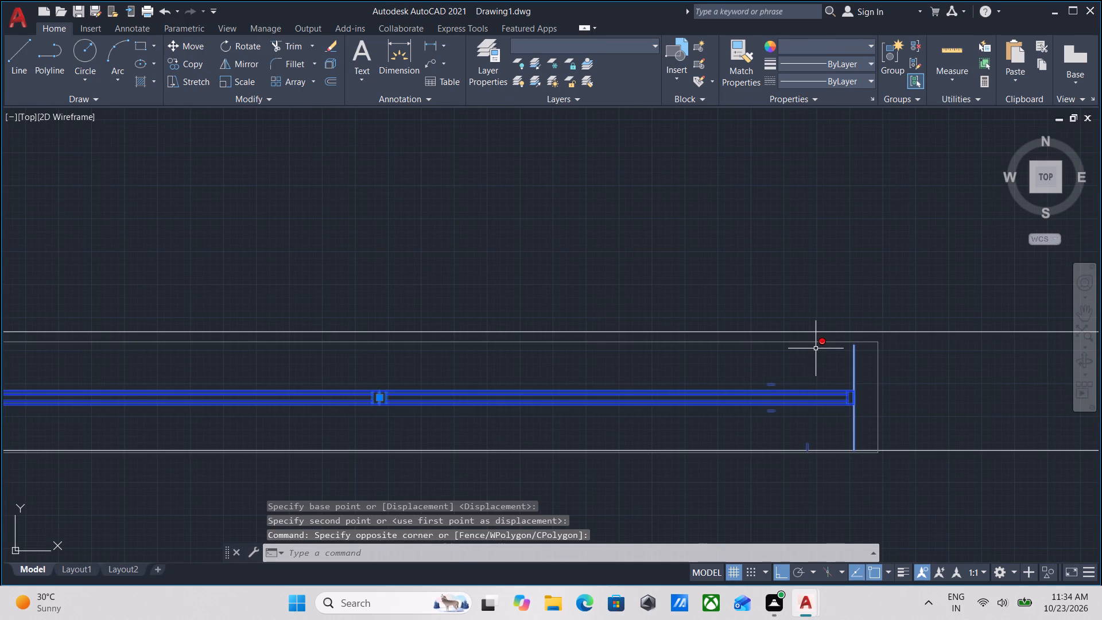
scroll(683, 365, down, 1)
middle_drag(683, 365, 736, 375)
text(UNG)
key(Return)
Assign the four vertical lines at both ends of the window to the DOORS layer.
scroll(843, 388, up, 1)
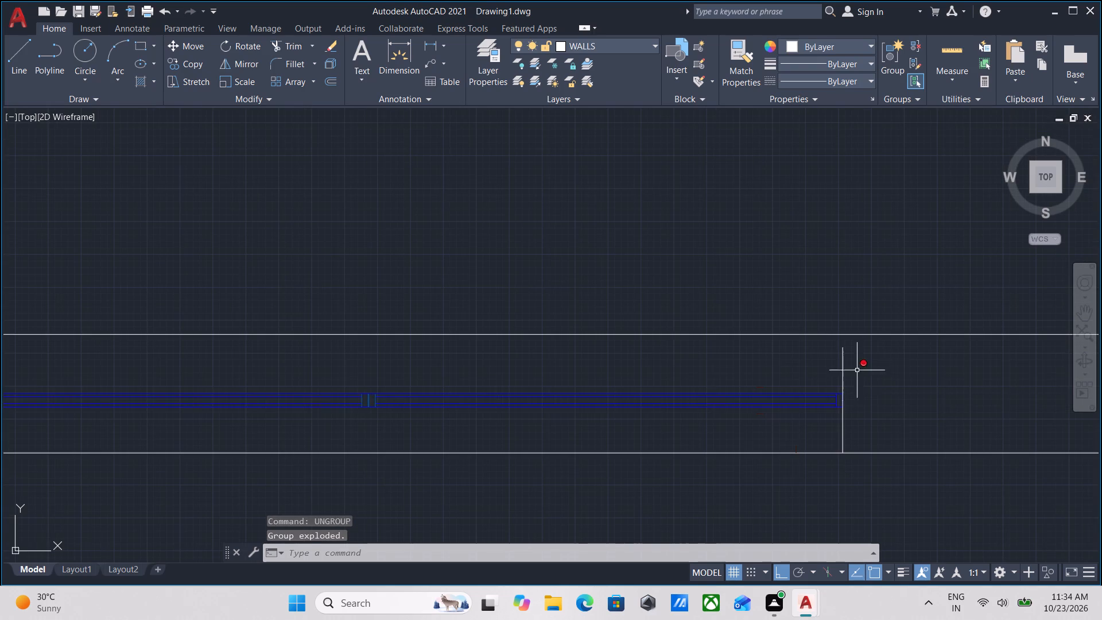
click(874, 362)
click(796, 357)
click(868, 428)
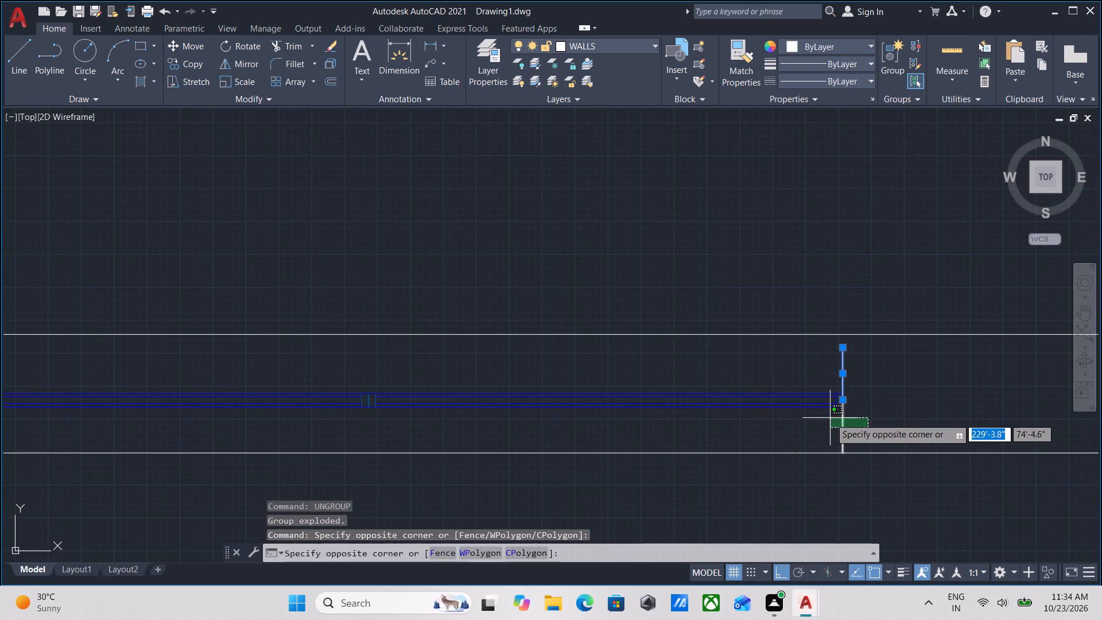
click(830, 418)
middle_drag(657, 413, 914, 395)
middle_drag(530, 404, 789, 403)
click(440, 416)
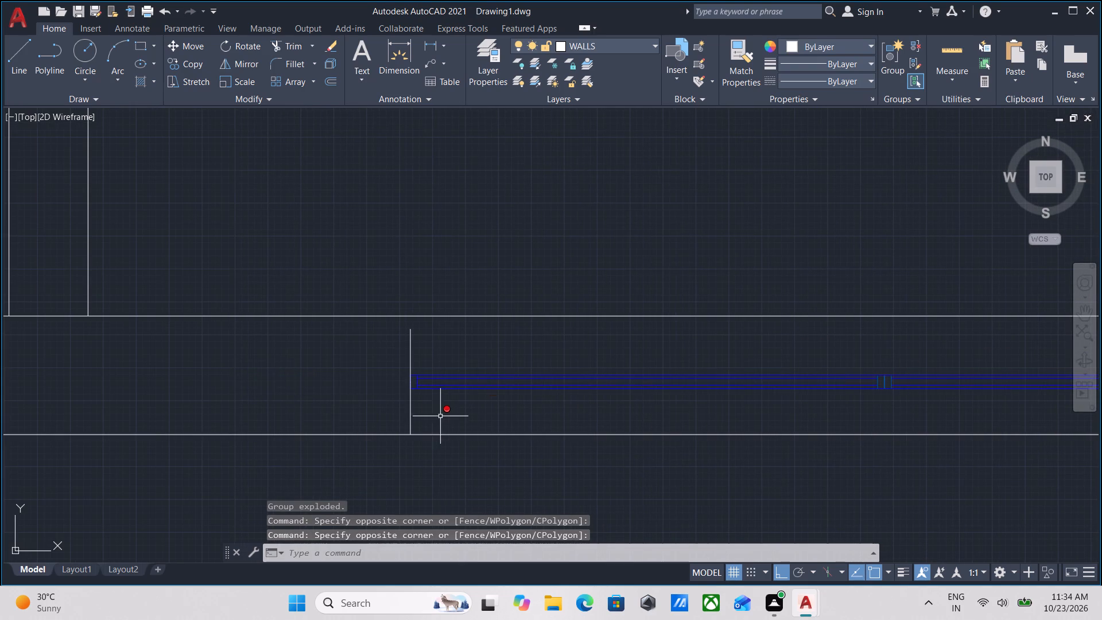
click(363, 400)
drag(434, 340, 425, 340)
click(367, 336)
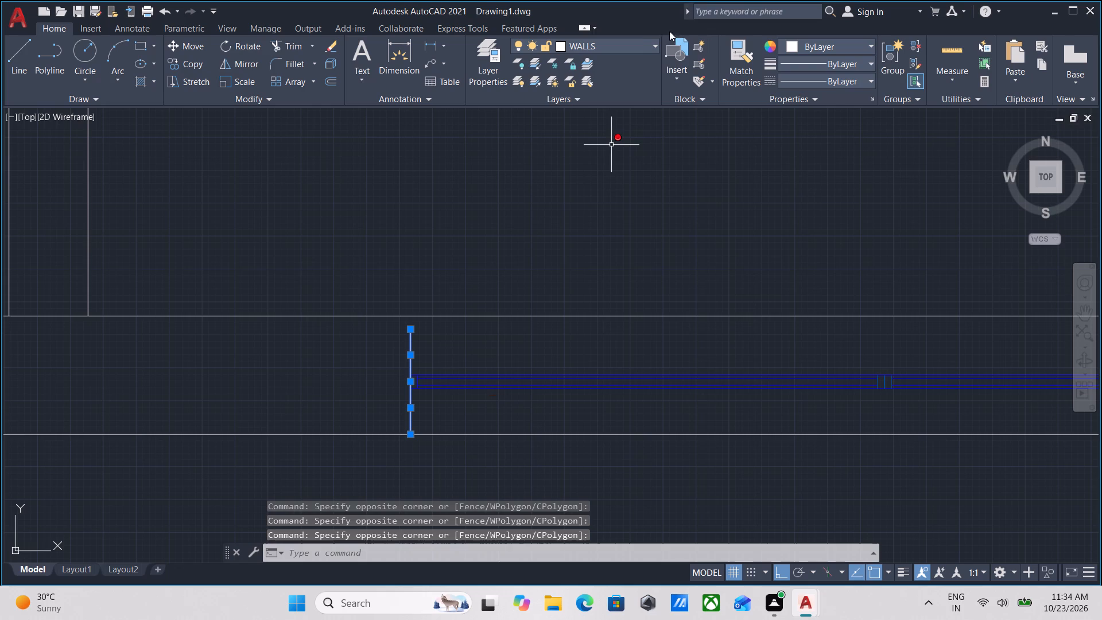
click(627, 43)
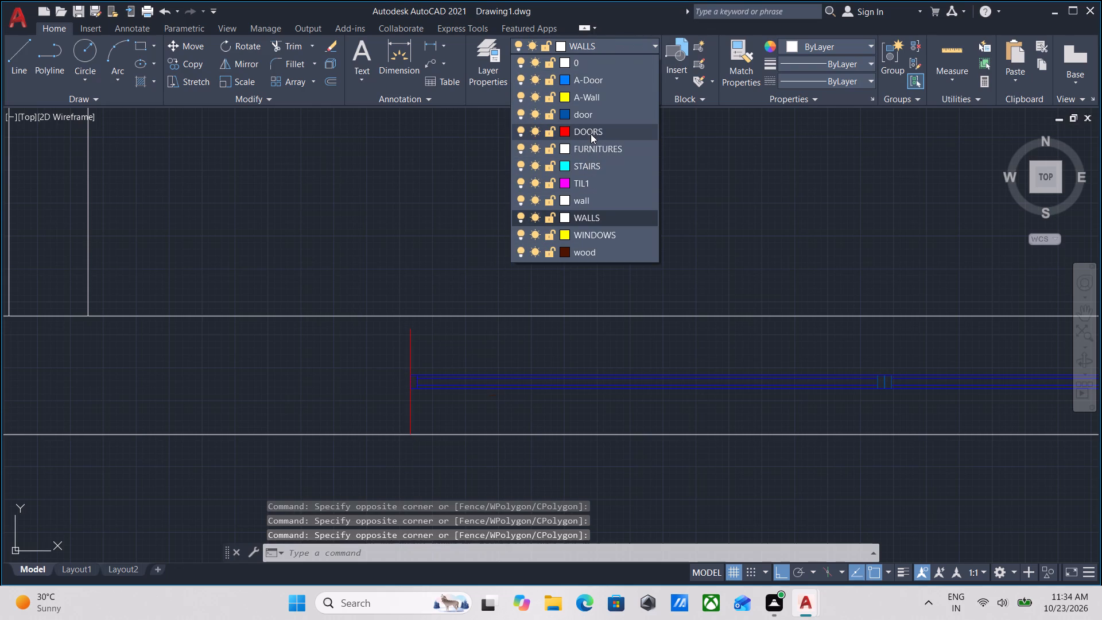
click(591, 134)
scroll(635, 222, down, 1)
middle_drag(635, 222, 438, 189)
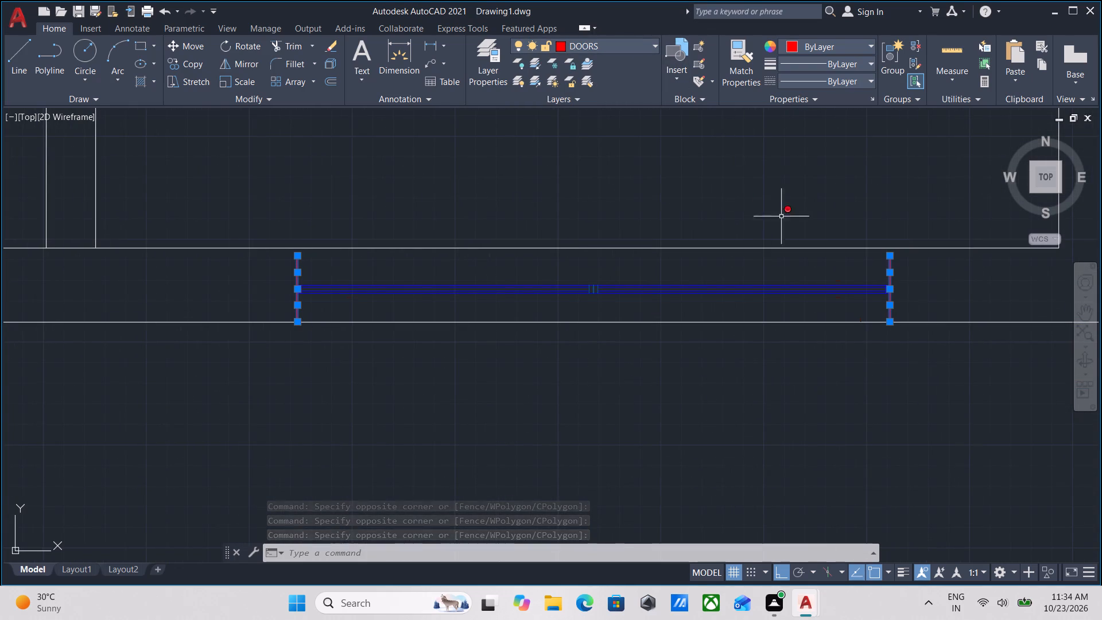
key(Escape)
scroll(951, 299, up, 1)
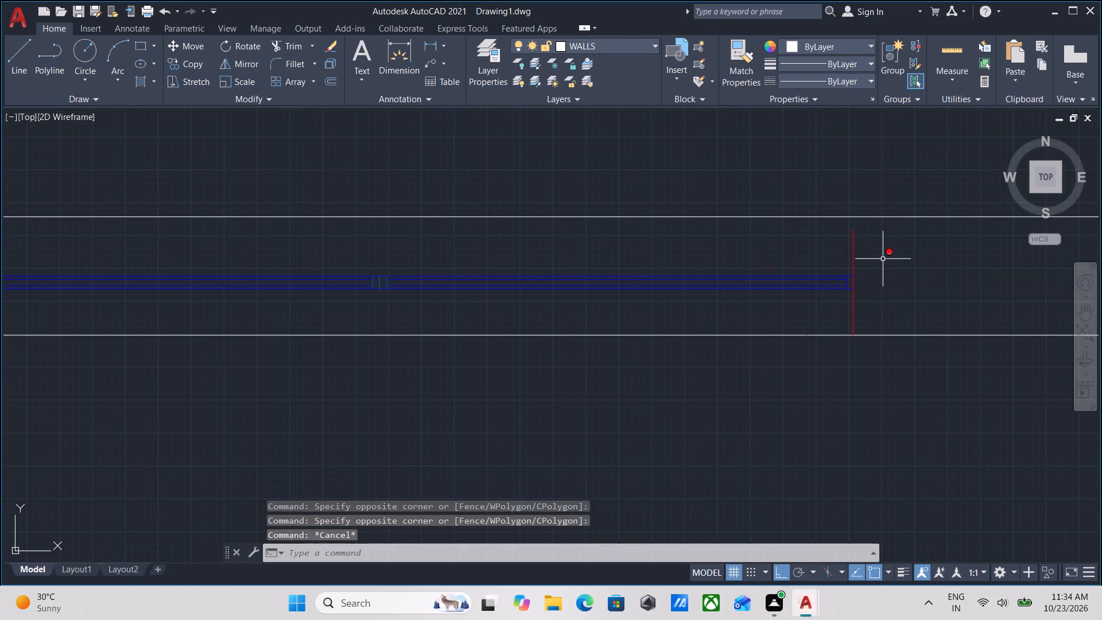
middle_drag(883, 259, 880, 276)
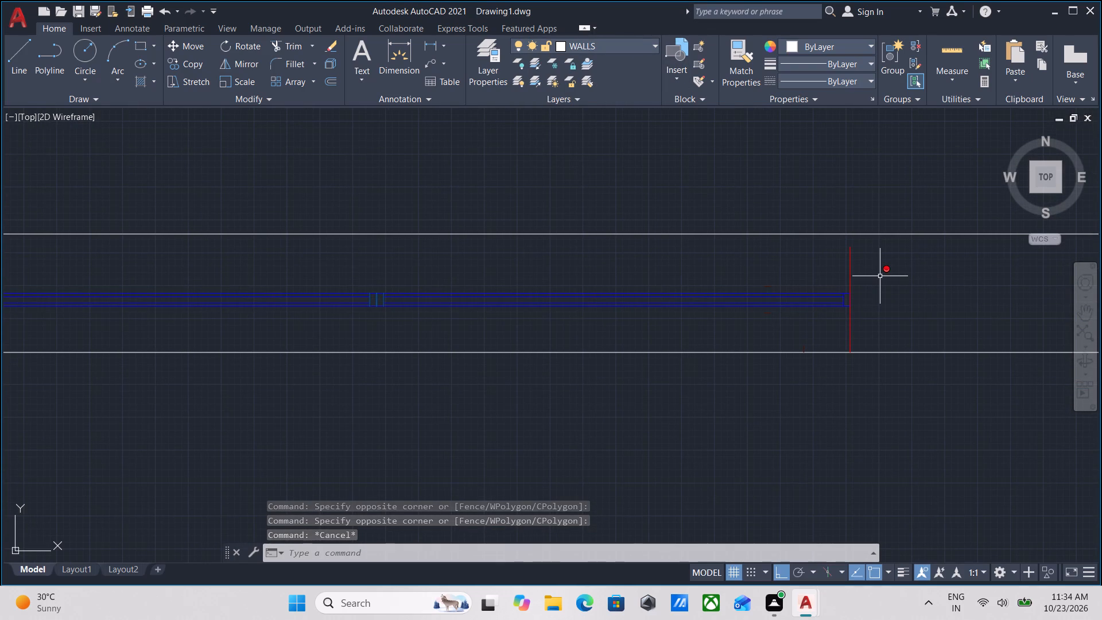
Extend both red end lines of the bottom-wall window up to the wall's inner line.
key(e)
key(x)
key(Return)
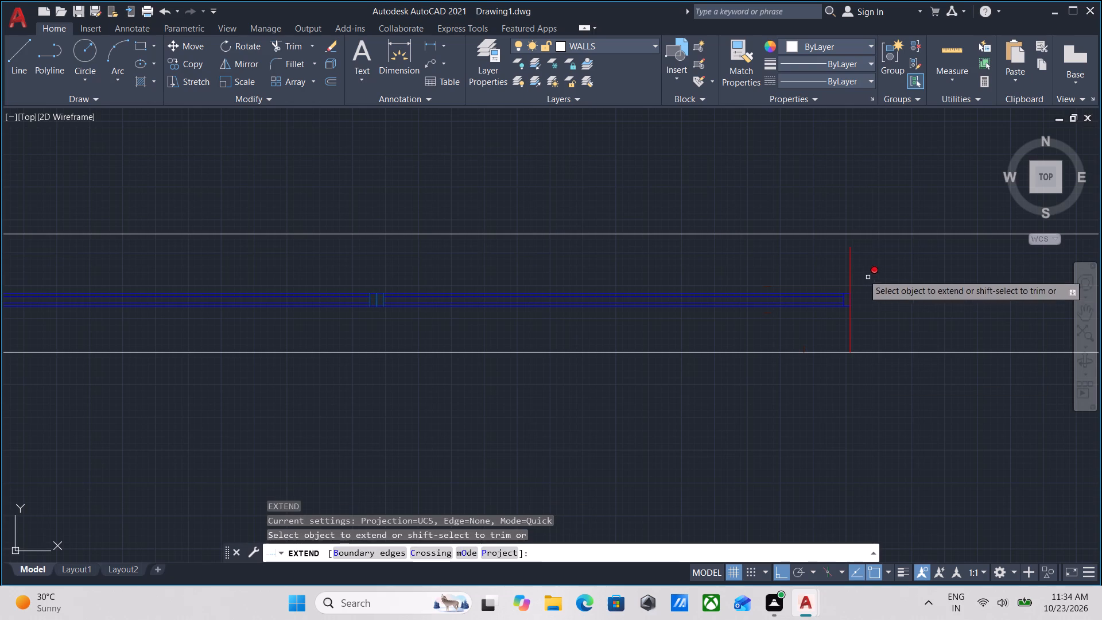
click(849, 266)
middle_drag(621, 273, 868, 272)
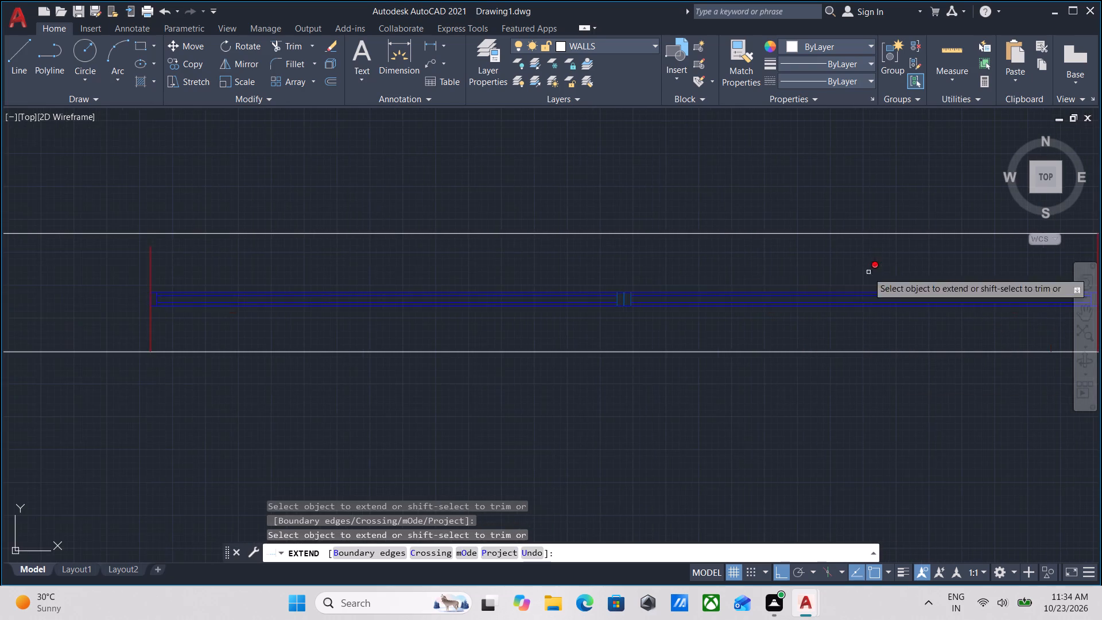
middle_drag(491, 267, 715, 281)
click(374, 276)
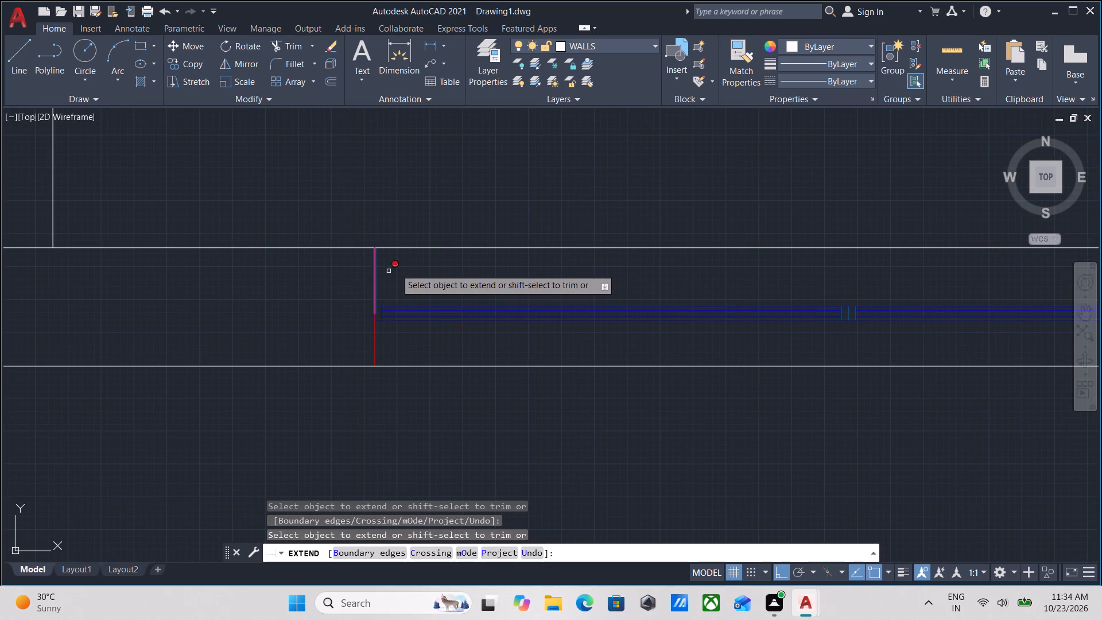
scroll(412, 285, down, 1)
middle_drag(412, 285, 348, 288)
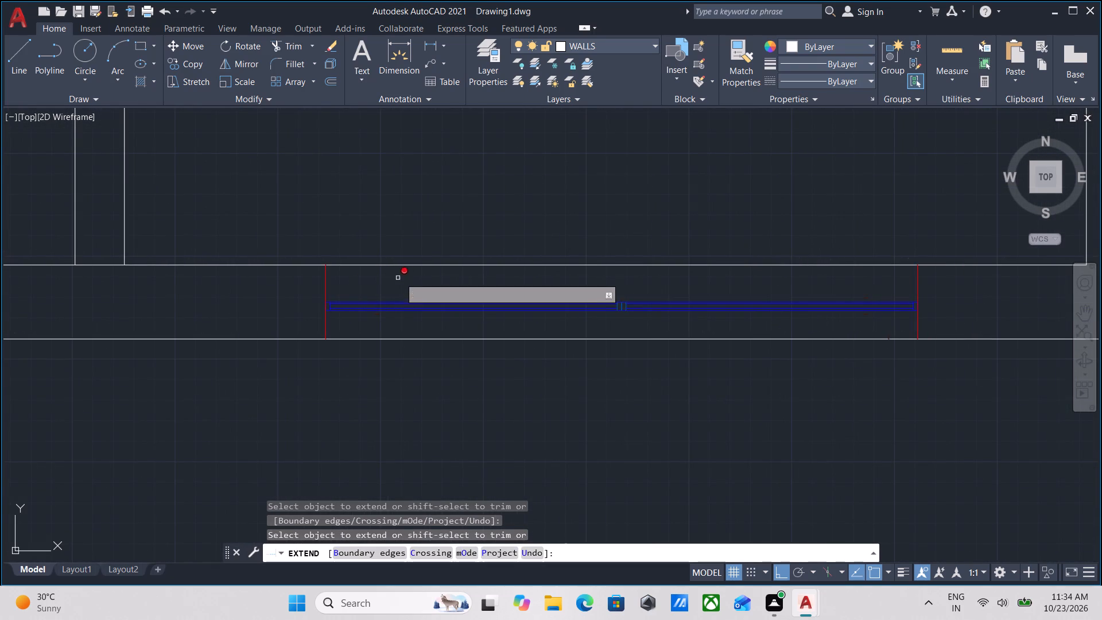
key(Escape)
Trim both bottom-wall lines between the window's end lines to open the wall for the window.
text(TR)
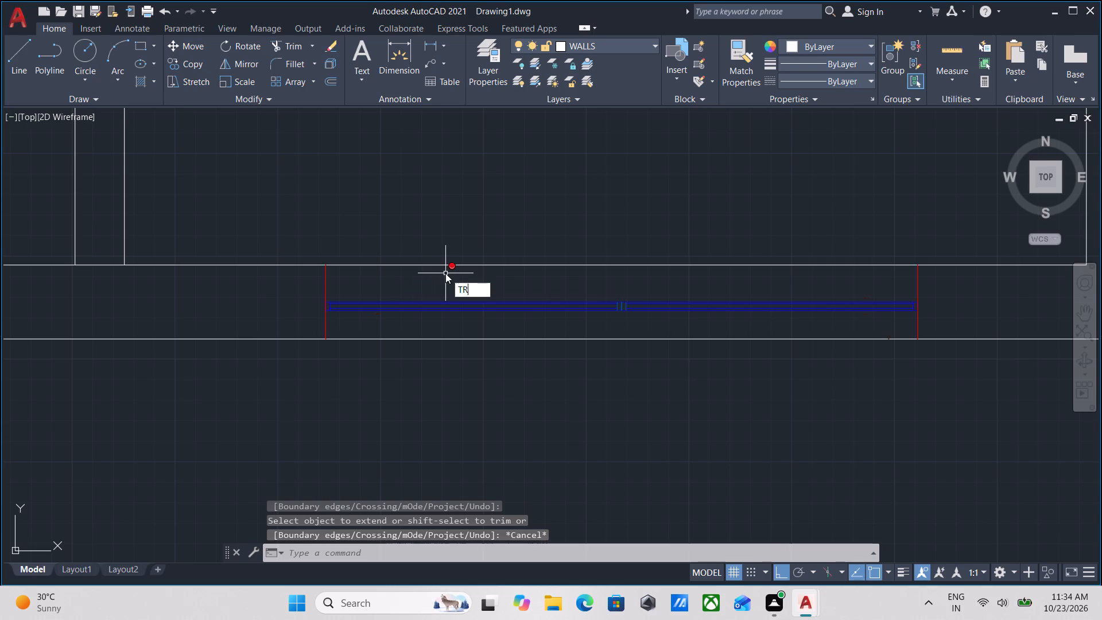
key(Return)
click(462, 281)
click(465, 222)
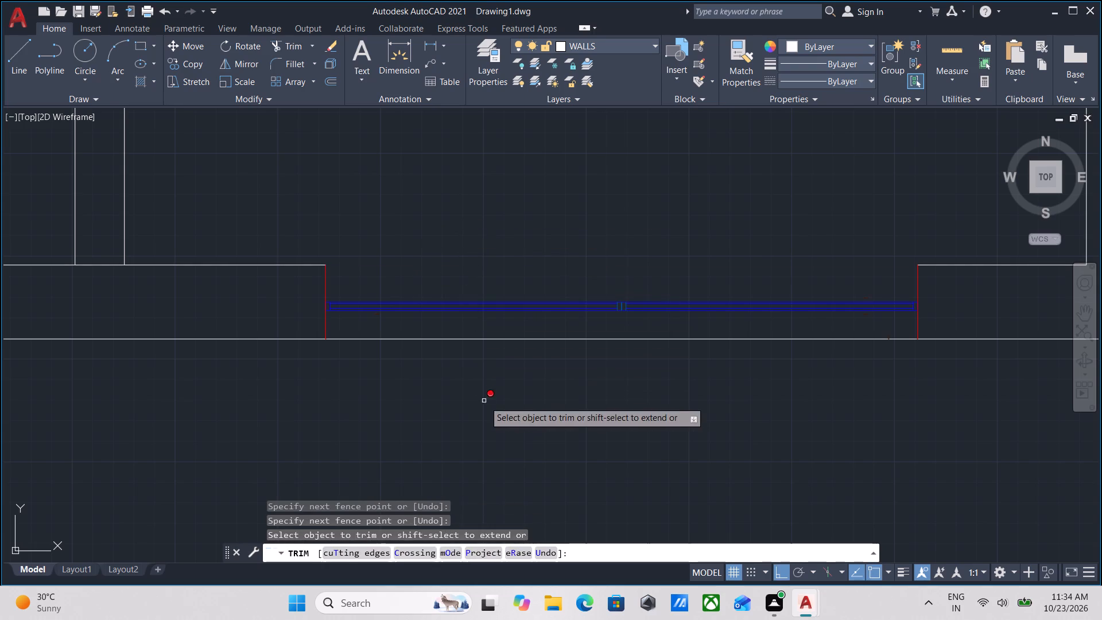
click(484, 401)
click(473, 324)
key(Escape)
Examine the window opening in the bottom wall and the surrounding rooms.
scroll(473, 324, down, 3)
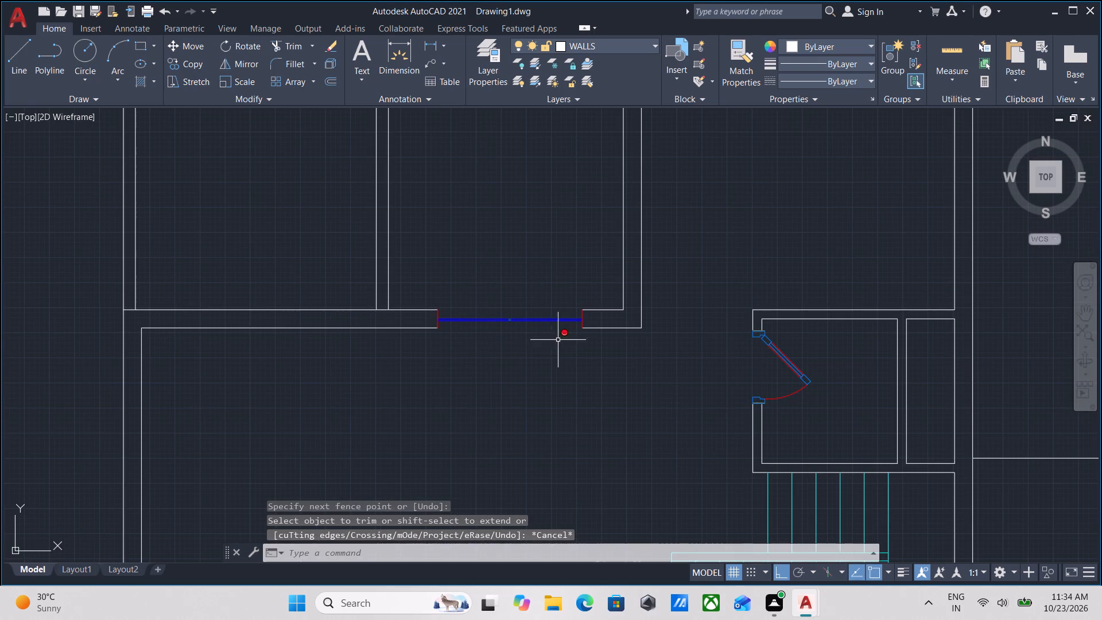
key(Escape)
scroll(582, 323, up, 5)
scroll(572, 303, down, 2)
middle_drag(572, 303, 645, 281)
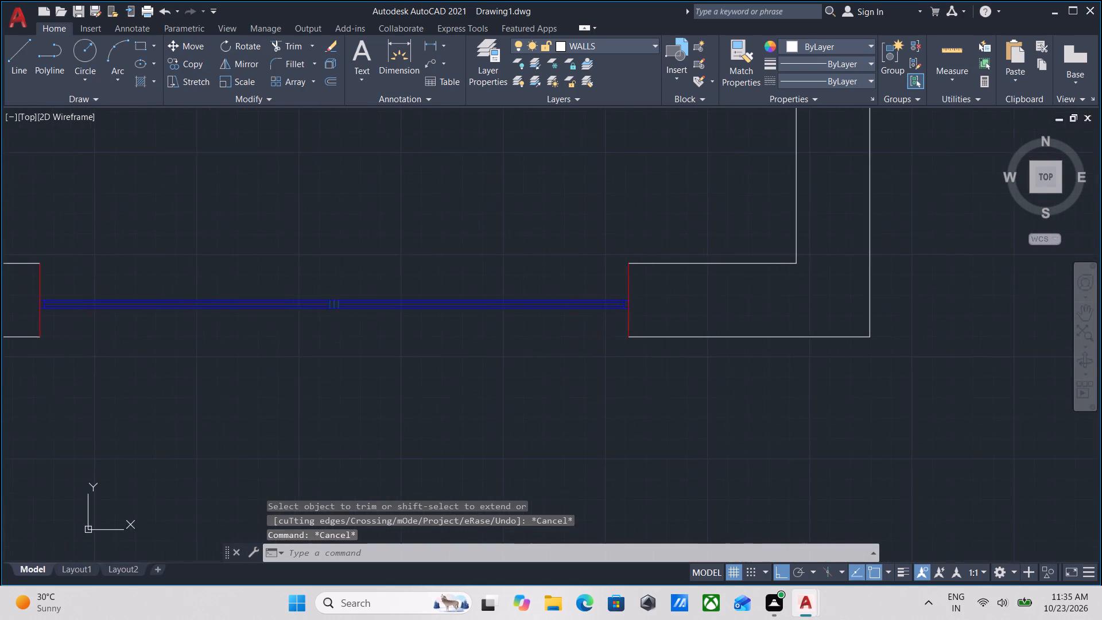
scroll(418, 416, down, 2)
middle_drag(418, 416, 480, 390)
scroll(480, 390, down, 2)
middle_drag(480, 390, 500, 344)
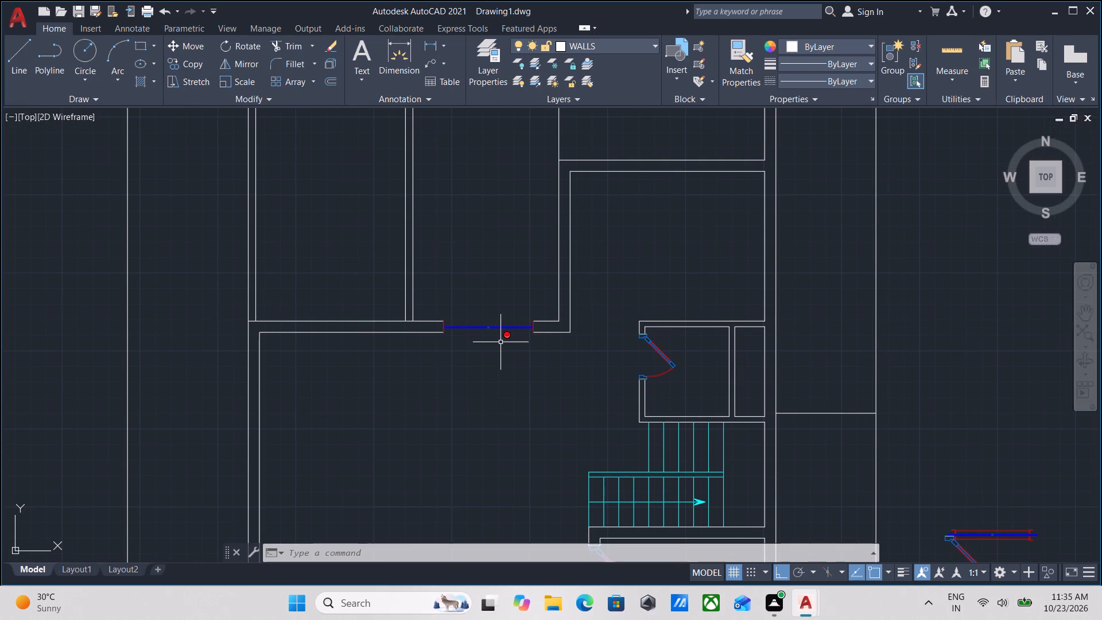
scroll(500, 342, up, 4)
scroll(423, 259, up, 1)
middle_drag(423, 259, 437, 301)
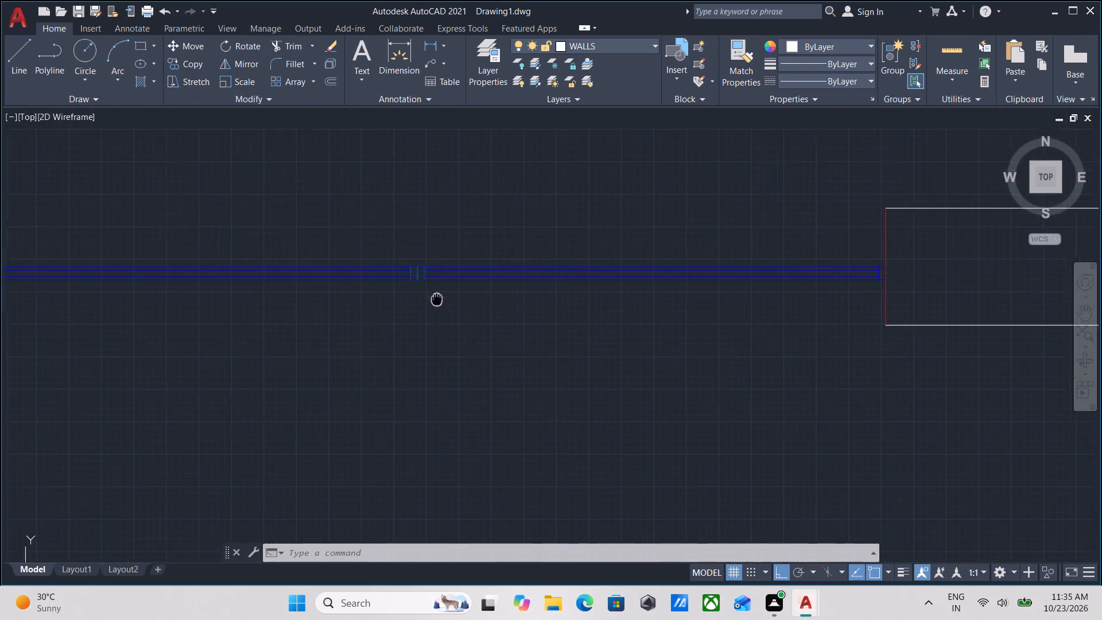
middle_drag(437, 301, 439, 303)
scroll(444, 301, down, 6)
middle_drag(517, 365, 519, 379)
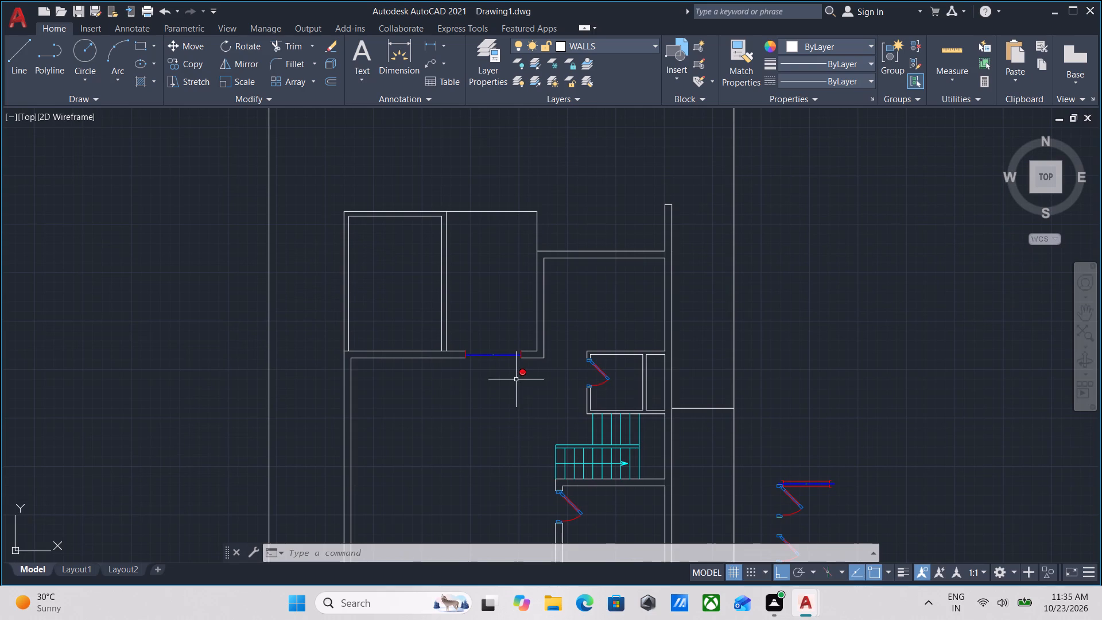
Group the blue window sash in the bottom wall with the red end lines on both sides of it.
scroll(516, 379, up, 1)
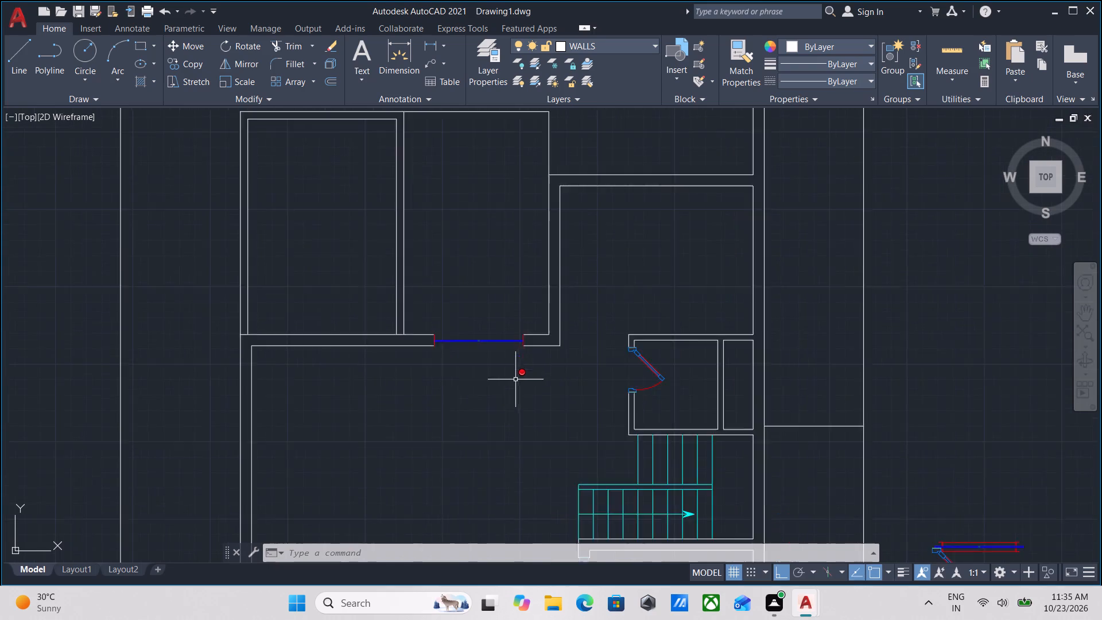
scroll(515, 379, up, 1)
drag(512, 365, 495, 346)
click(396, 252)
scroll(522, 325, up, 5)
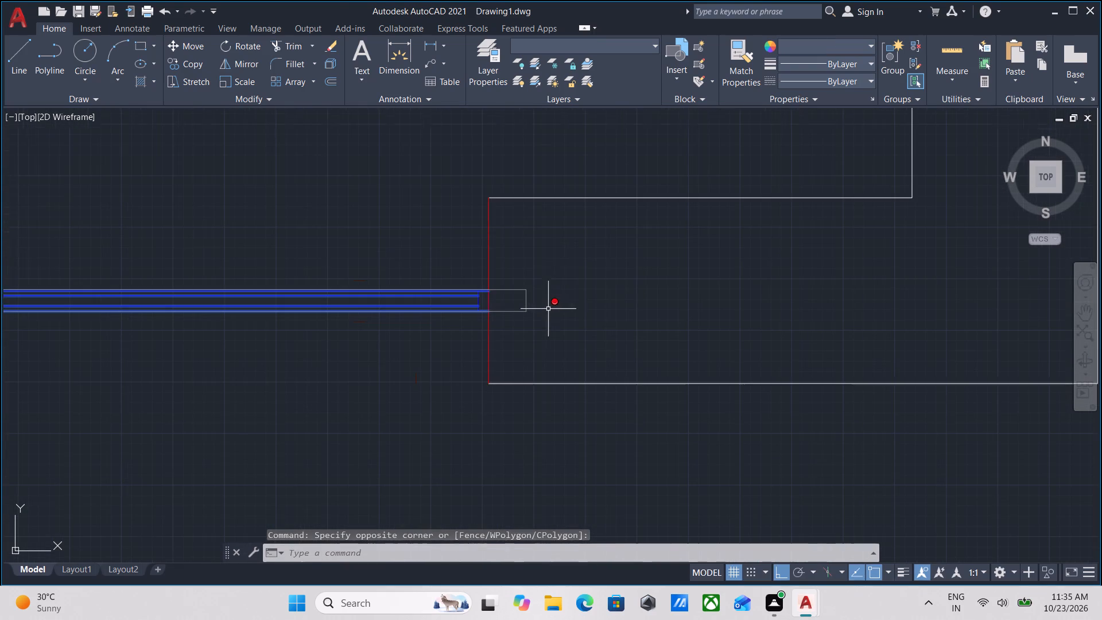
click(521, 236)
click(412, 218)
middle_drag(328, 339, 531, 357)
drag(726, 353, 711, 353)
click(543, 356)
middle_drag(427, 369, 663, 363)
scroll(278, 388, down, 2)
middle_drag(285, 386, 554, 396)
middle_drag(241, 393, 394, 401)
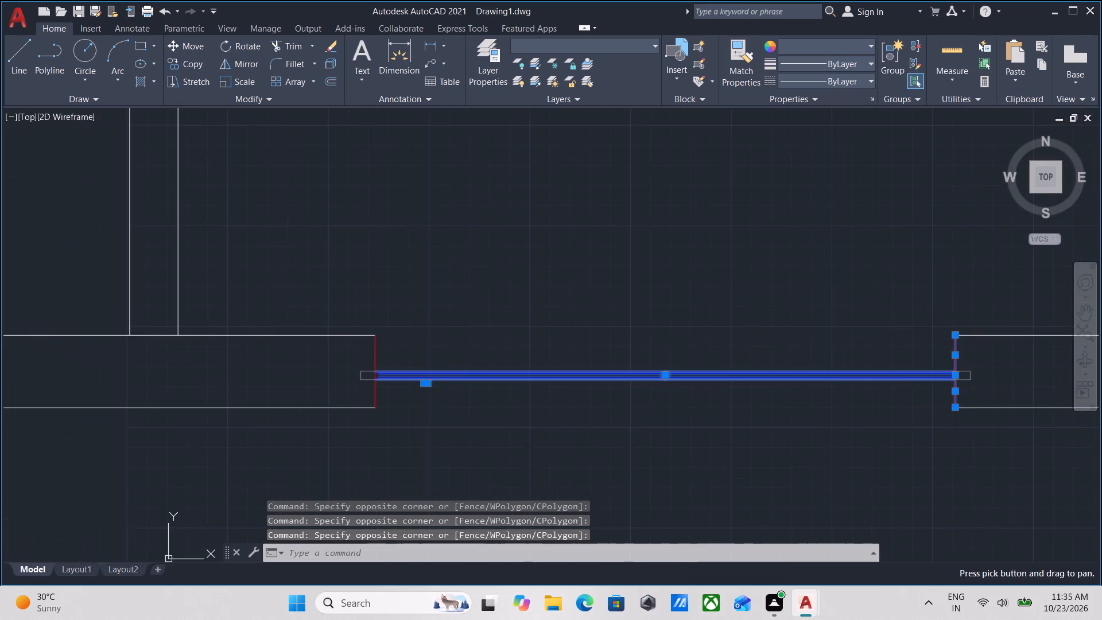
scroll(394, 401, up, 3)
drag(355, 374, 346, 370)
click(208, 331)
middle_drag(208, 331, 221, 448)
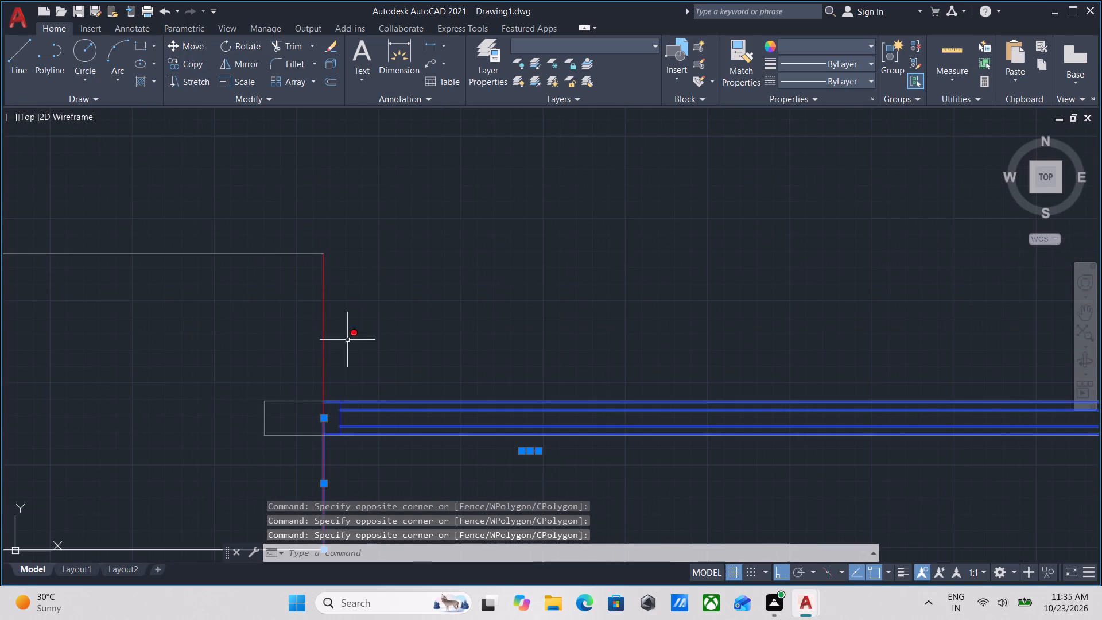
drag(363, 320, 312, 319)
click(212, 312)
key(g)
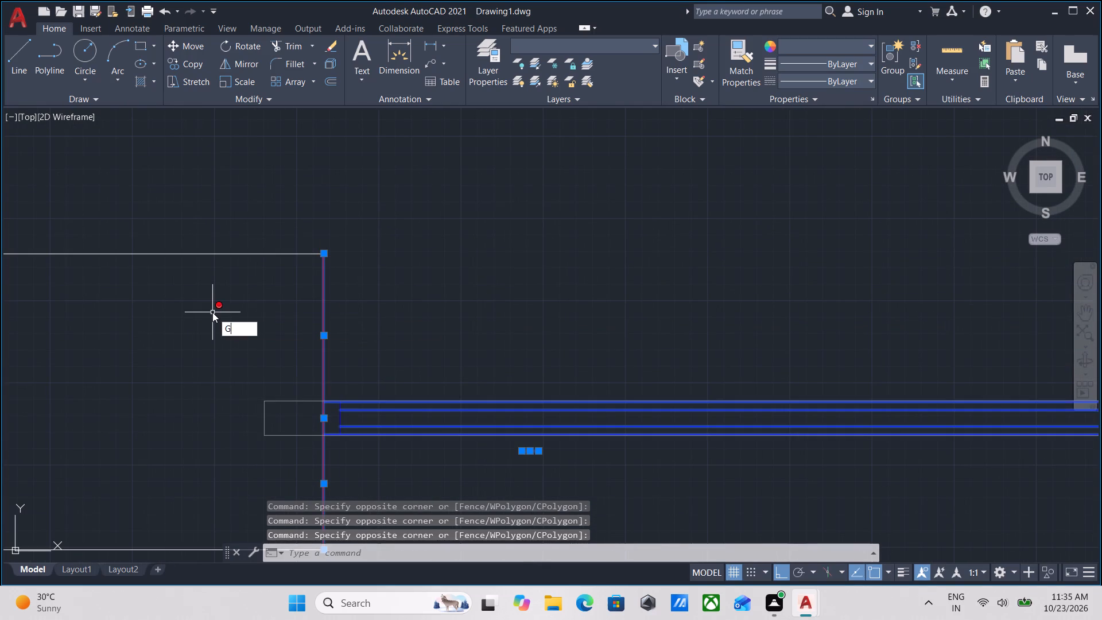
key(Return)
Rotate a copy of the grouped window to 270° about the upper endpoint of its right end line, making a vertical window.
drag(439, 359, 370, 332)
click(247, 292)
scroll(519, 383, down, 2)
middle_drag(513, 383, 139, 325)
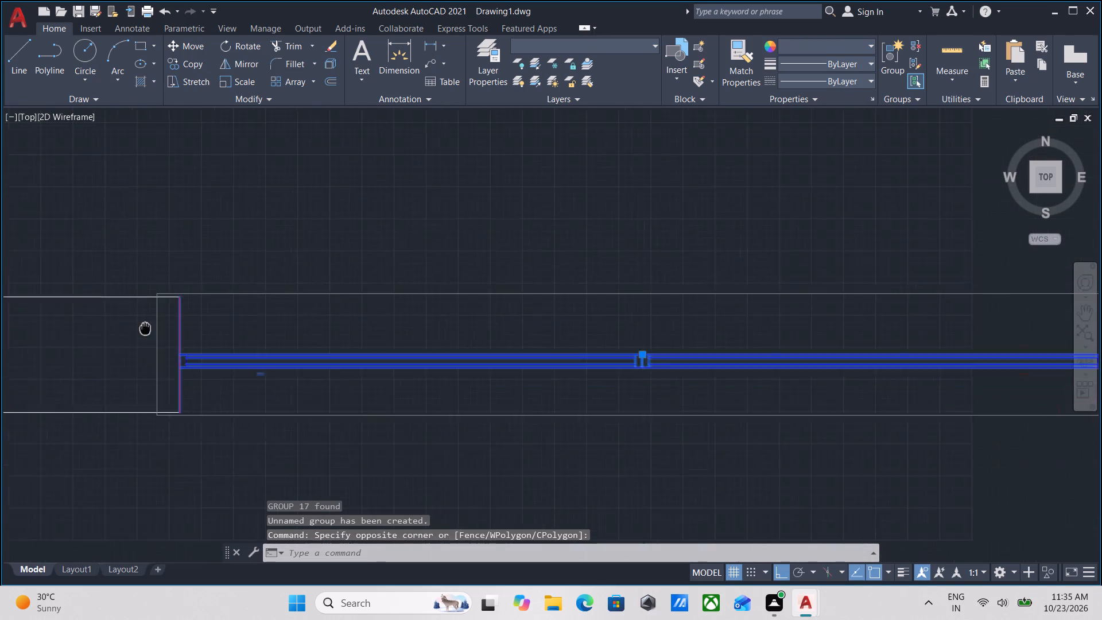
middle_drag(139, 325, 137, 324)
scroll(413, 301, down, 4)
middle_drag(408, 302, 41, 350)
middle_drag(313, 340, 312, 396)
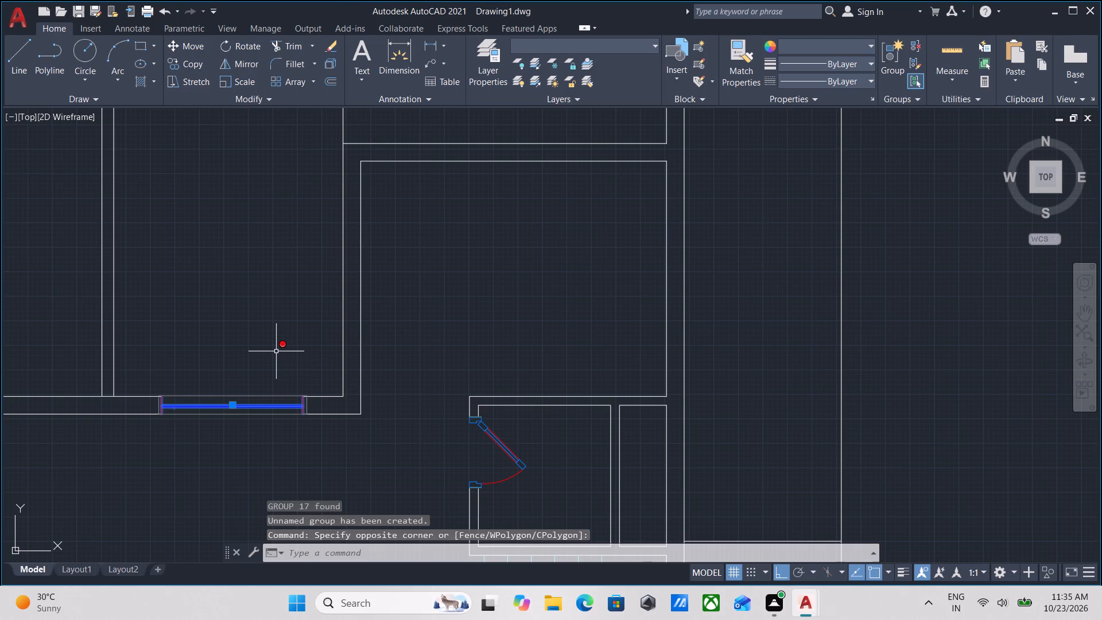
key(r)
key(o)
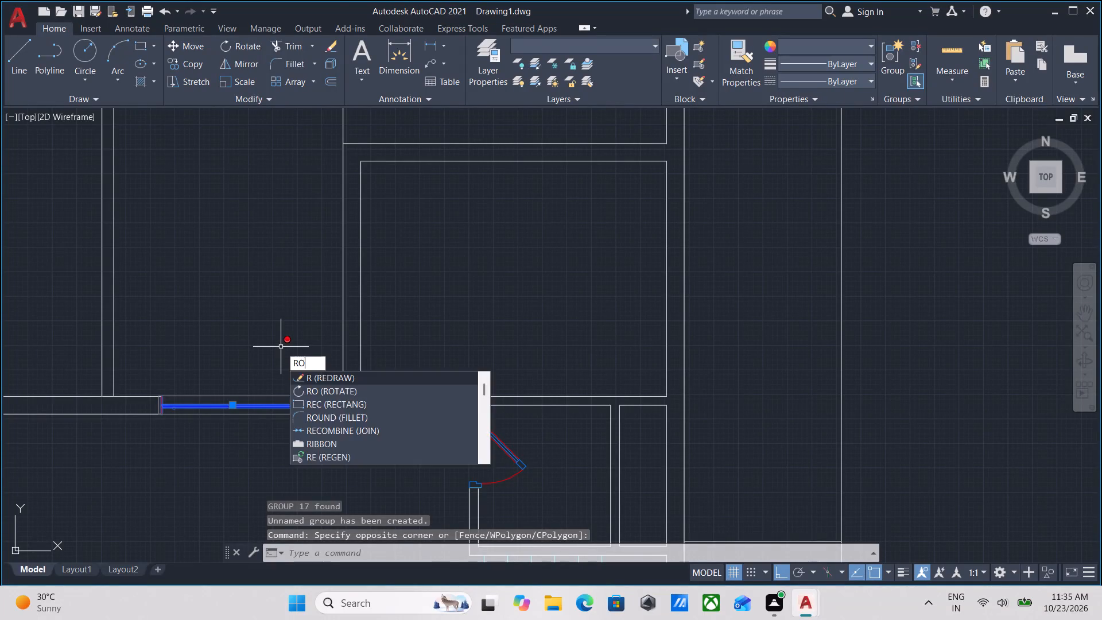
key(Return)
scroll(293, 408, up, 4)
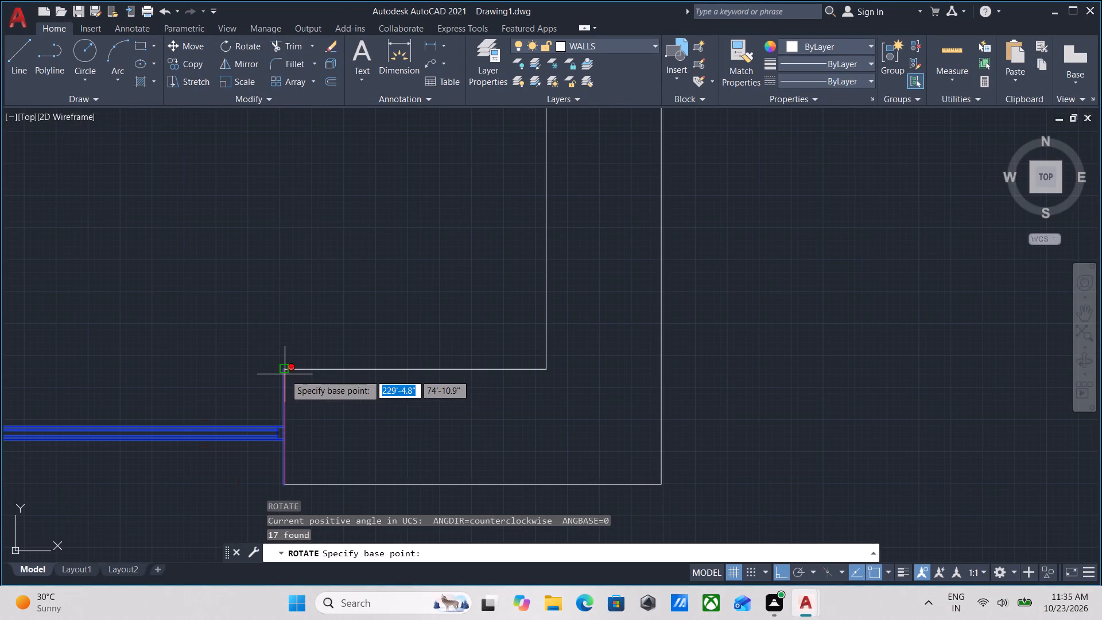
click(285, 374)
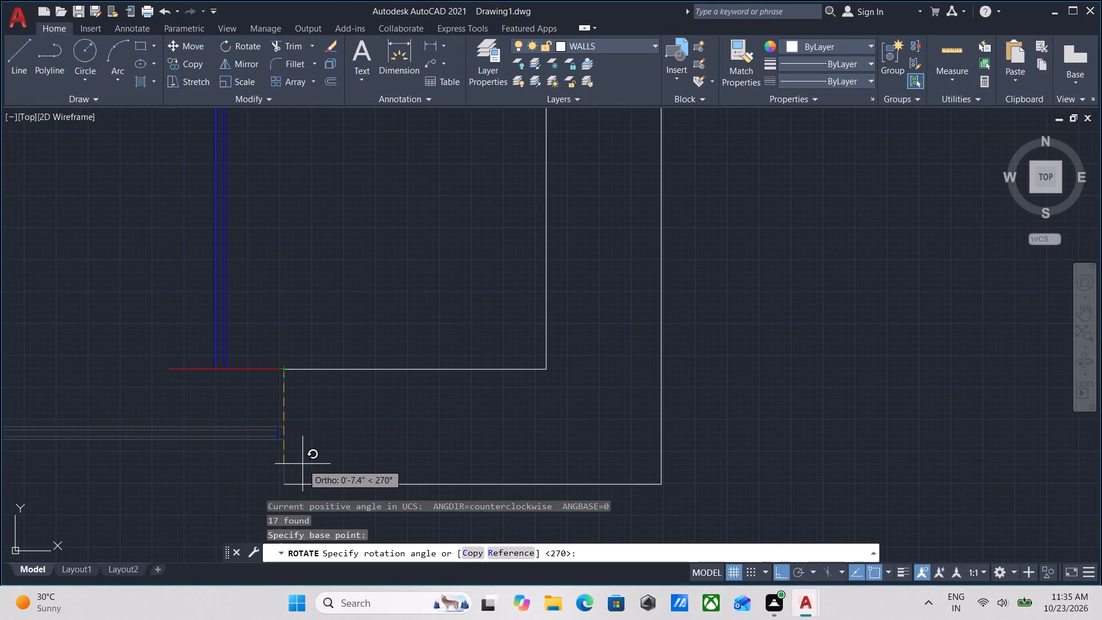
text(CO)
key(Return)
scroll(309, 406, down, 1)
middle_drag(309, 406, 319, 484)
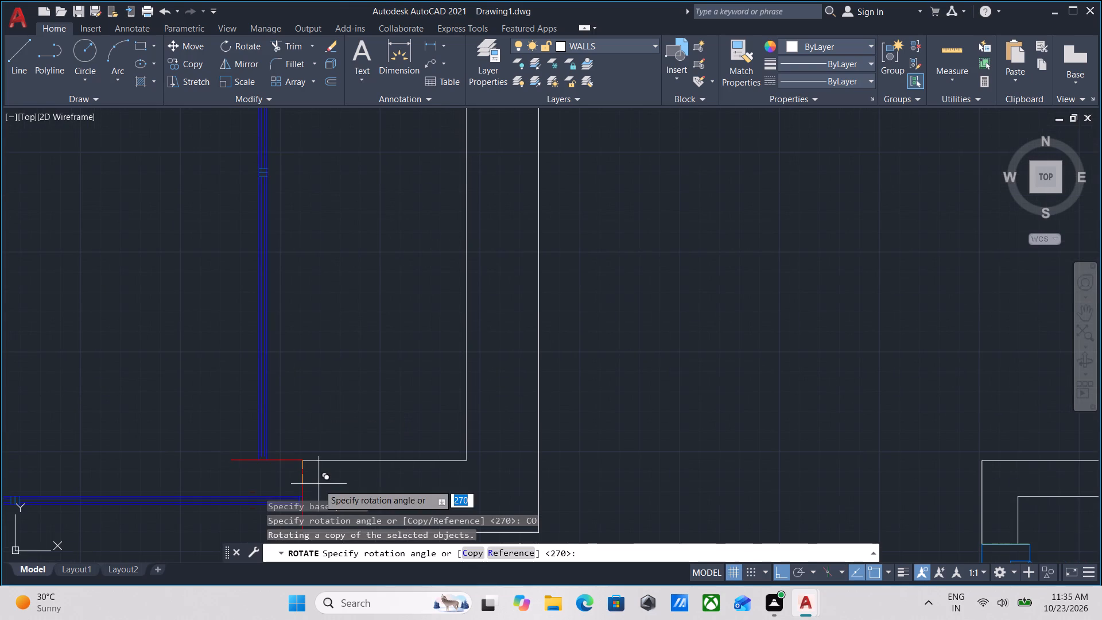
middle_drag(319, 453, 360, 293)
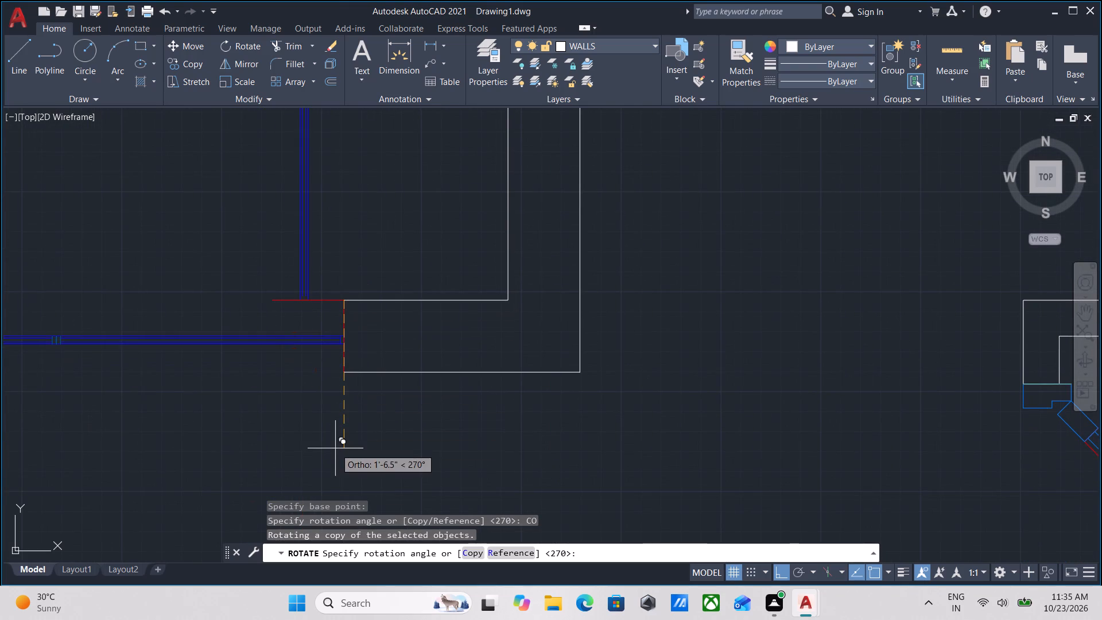
click(335, 448)
With Ortho off, move the vertical window copy from its top end line's right endpoint onto the right line of the room's right-hand wall.
middle_drag(331, 249, 333, 350)
scroll(333, 348, down, 1)
drag(333, 331, 307, 293)
click(301, 286)
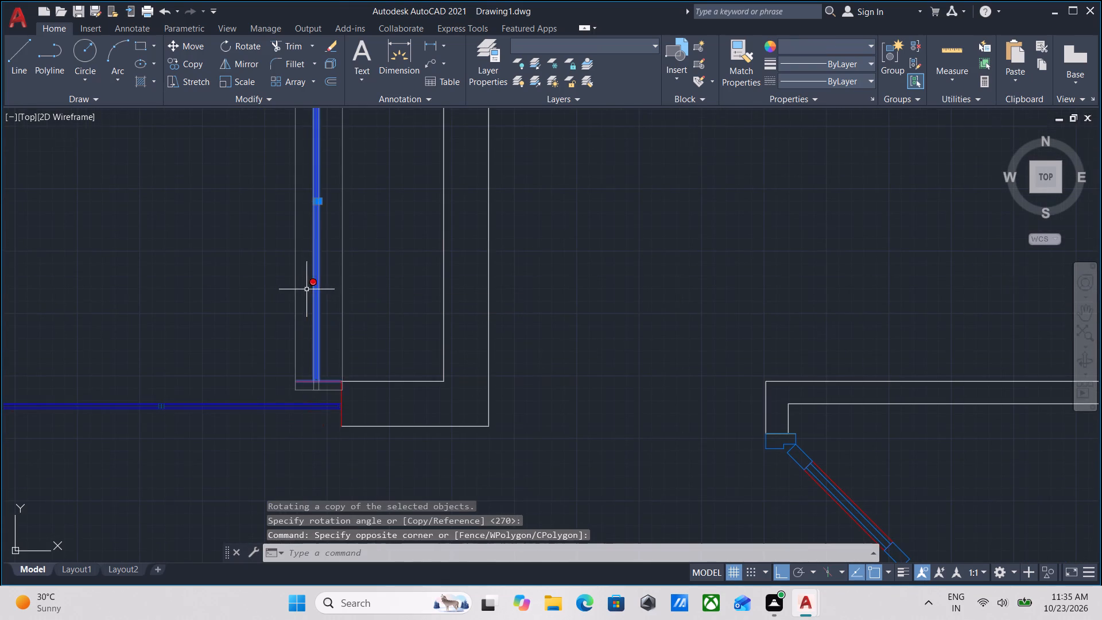
scroll(308, 289, down, 1)
middle_drag(309, 294, 335, 406)
middle_drag(381, 368, 378, 448)
scroll(378, 448, down, 1)
middle_drag(378, 448, 378, 466)
scroll(379, 445, down, 1)
middle_drag(379, 445, 391, 409)
scroll(391, 409, down, 1)
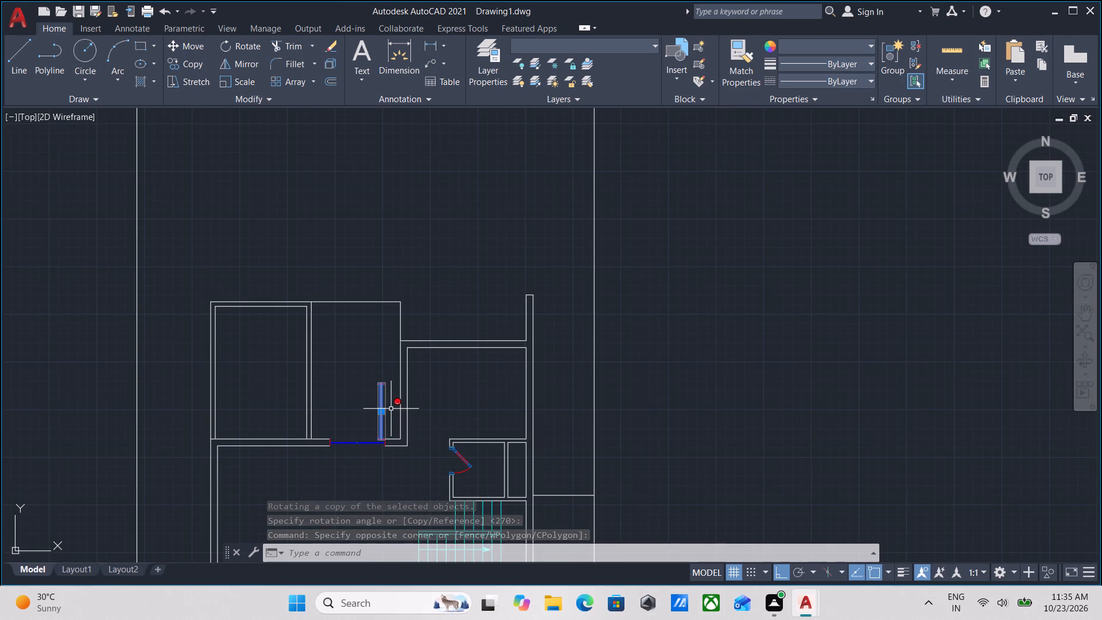
scroll(388, 410, up, 2)
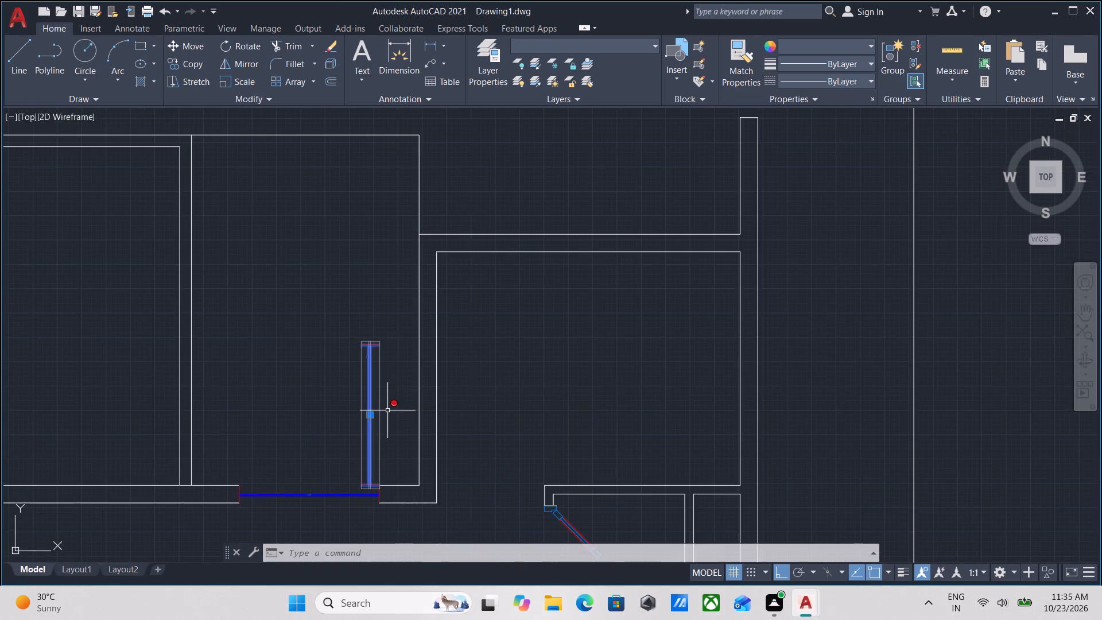
scroll(382, 413, up, 2)
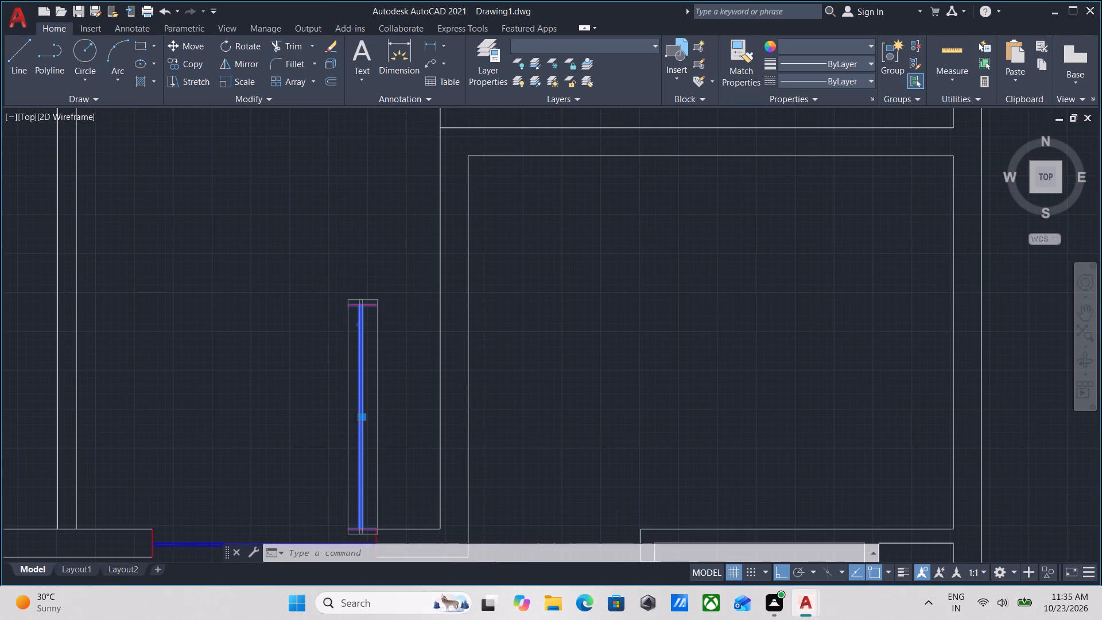
key(m)
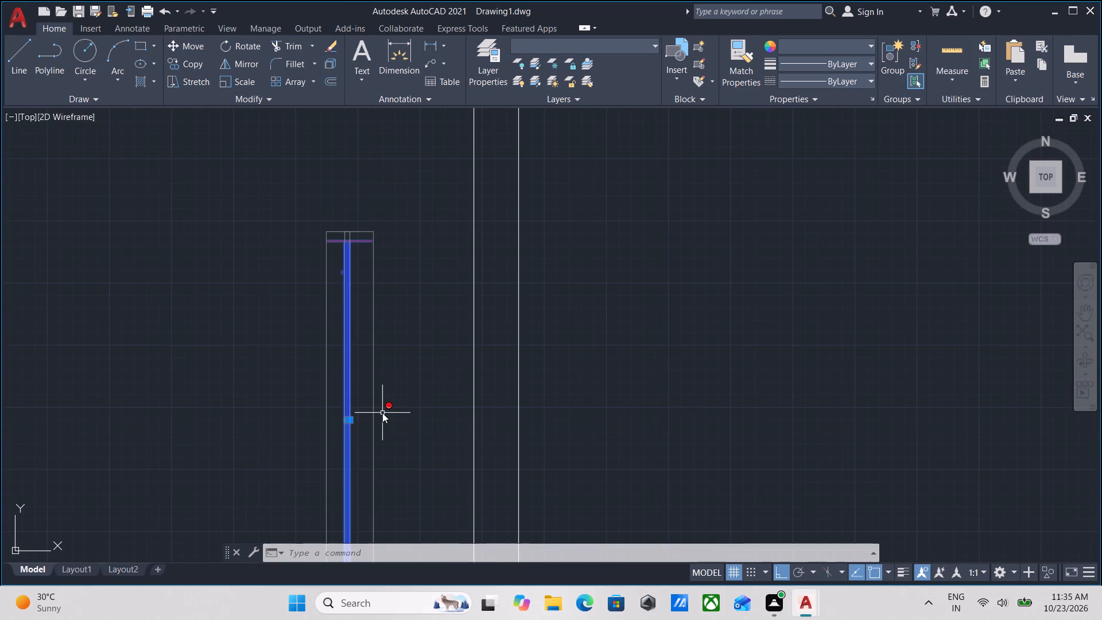
key(Return)
click(370, 240)
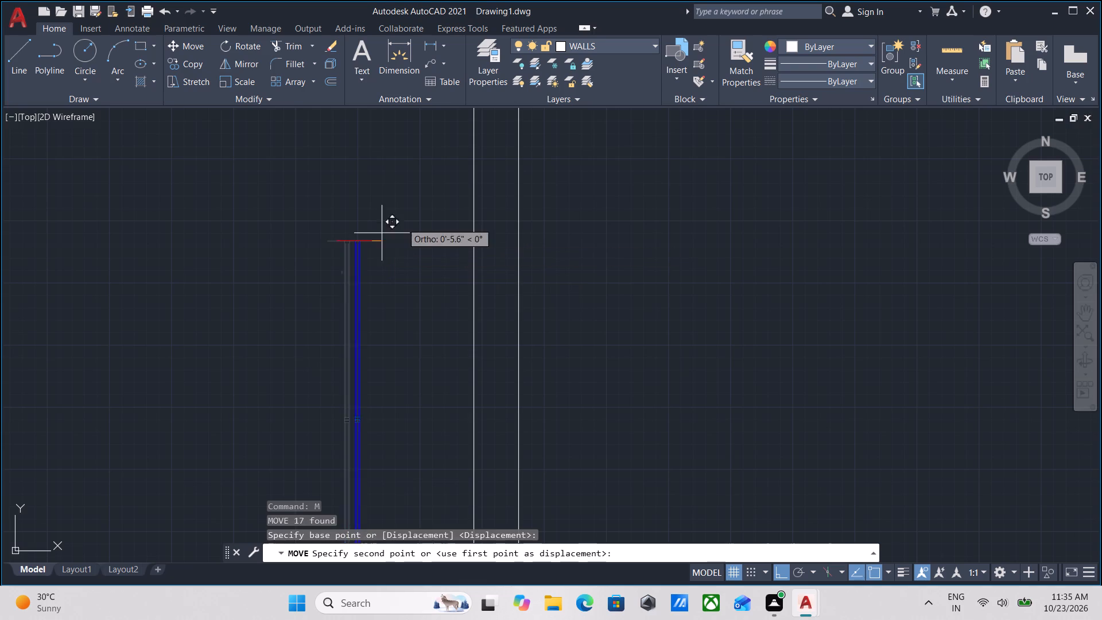
key(F8)
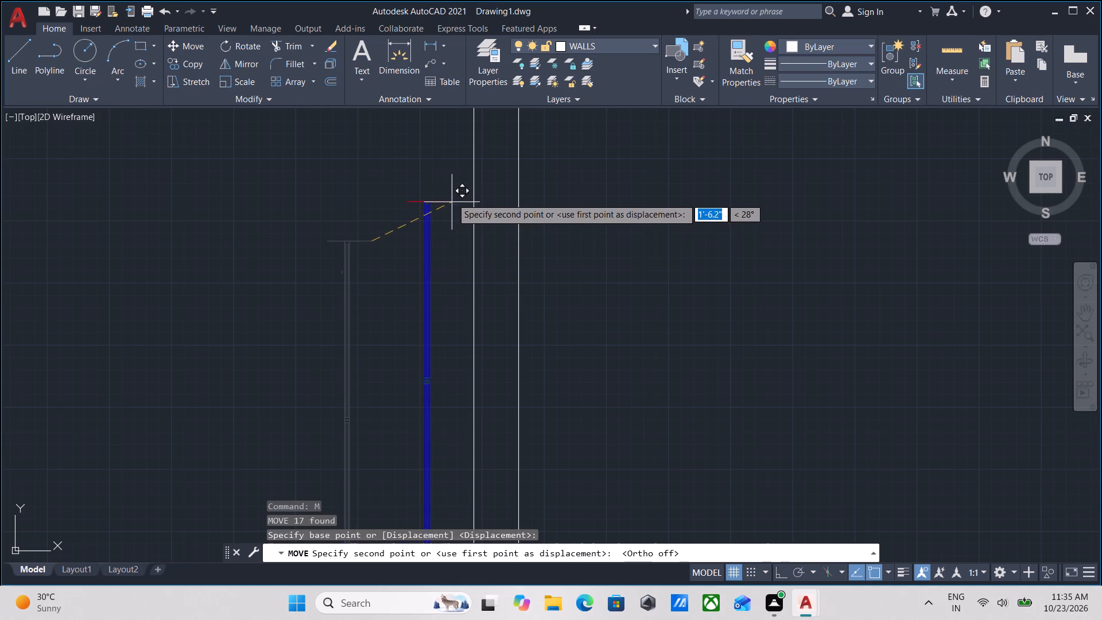
scroll(452, 198, down, 2)
middle_drag(452, 198, 329, 259)
scroll(356, 231, up, 3)
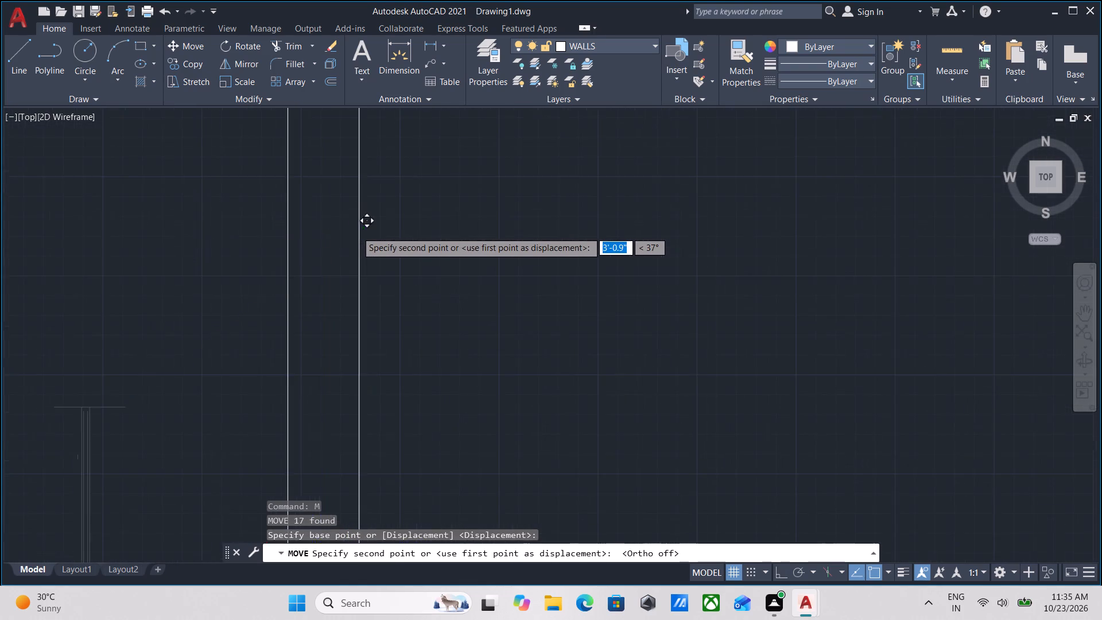
scroll(354, 215, down, 2)
middle_drag(354, 215, 366, 259)
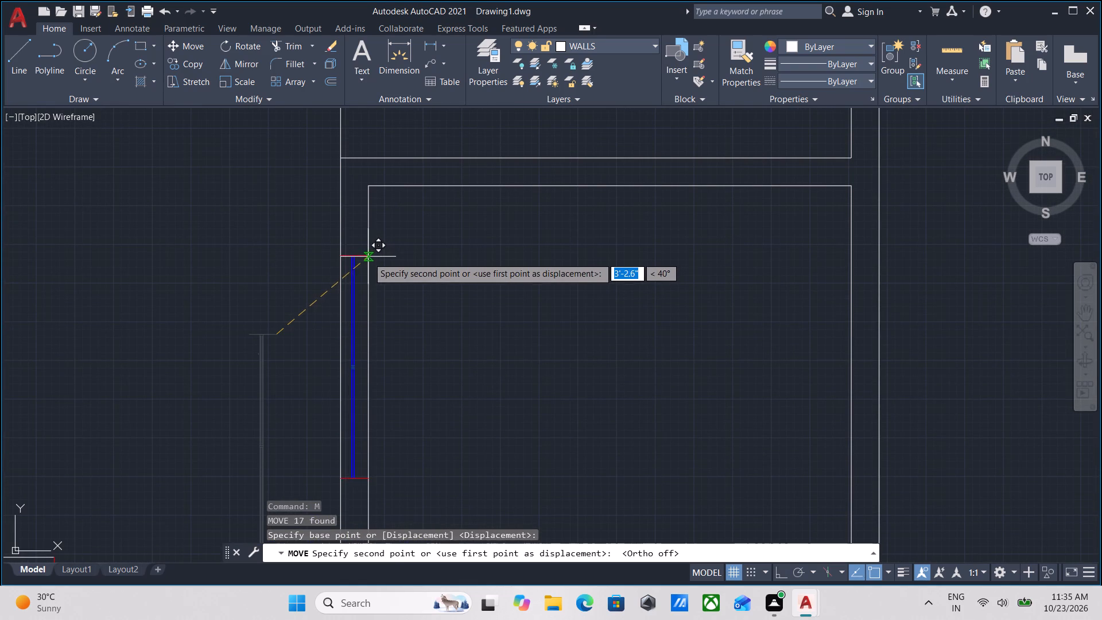
scroll(367, 266, up, 3)
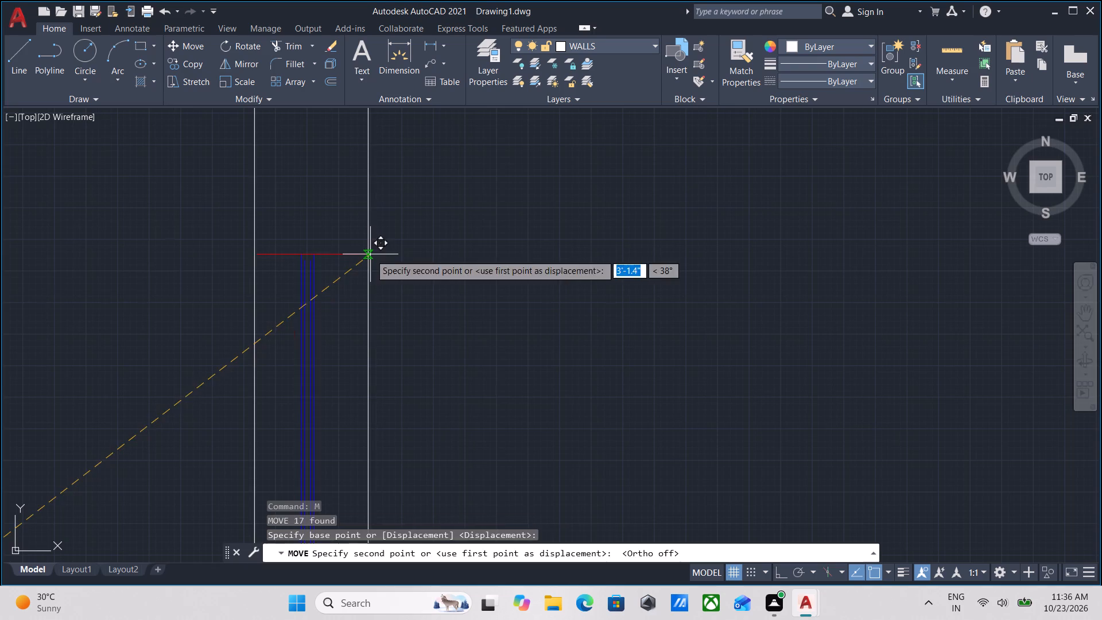
click(370, 254)
scroll(388, 254, down, 5)
middle_click(458, 277)
key(Escape)
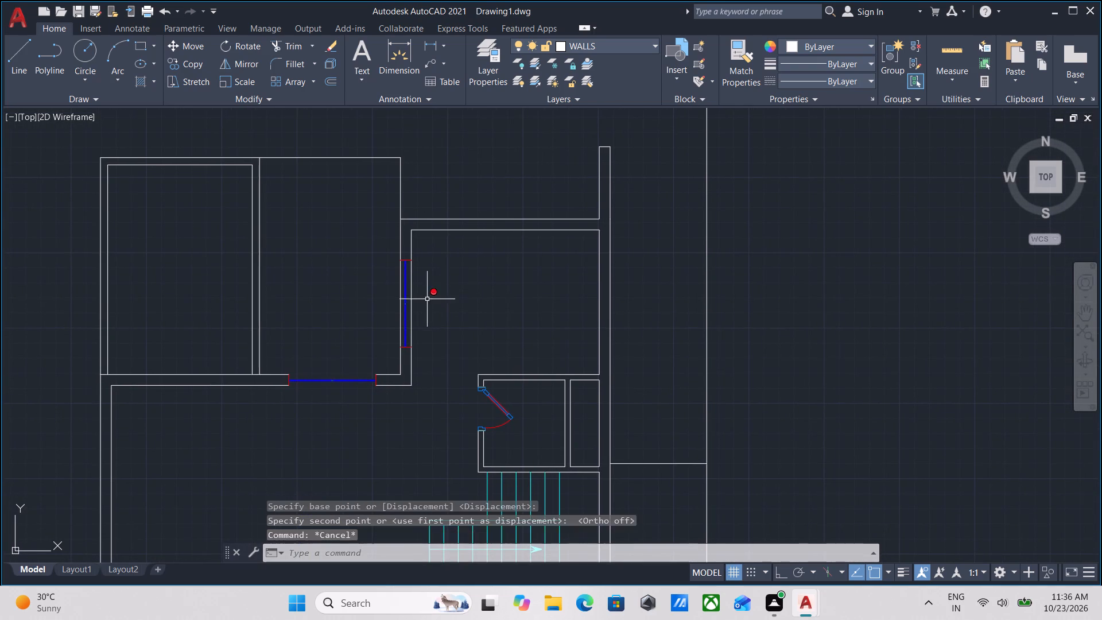
Trim away the right wall line between the end lines of the vertical window.
scroll(424, 296, up, 3)
middle_drag(409, 290, 412, 326)
text(TR)
key(Return)
click(394, 305)
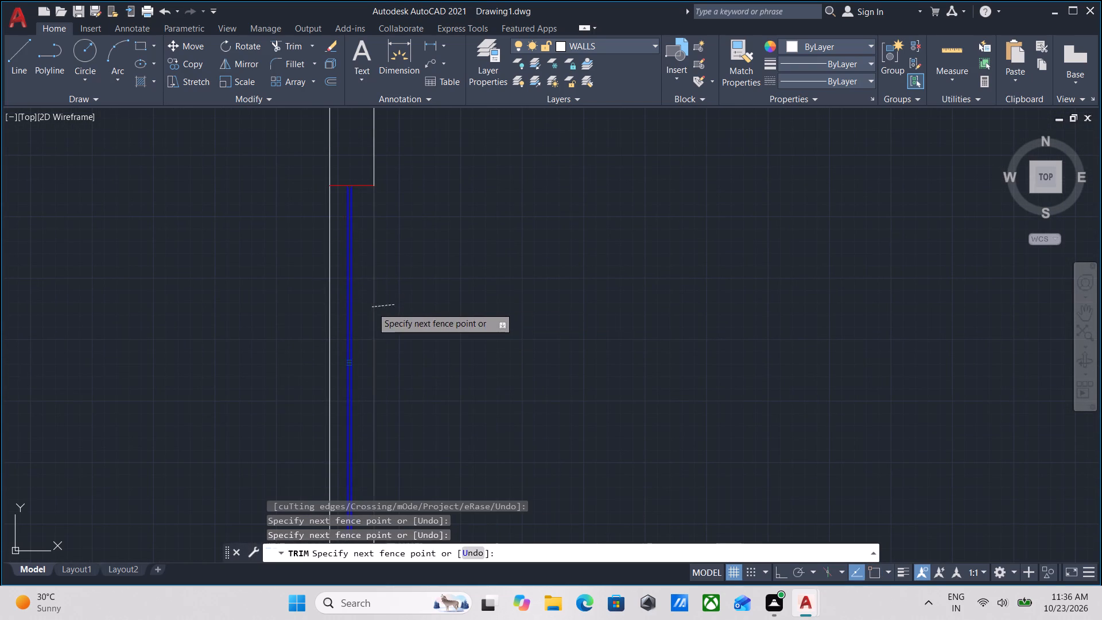
click(372, 307)
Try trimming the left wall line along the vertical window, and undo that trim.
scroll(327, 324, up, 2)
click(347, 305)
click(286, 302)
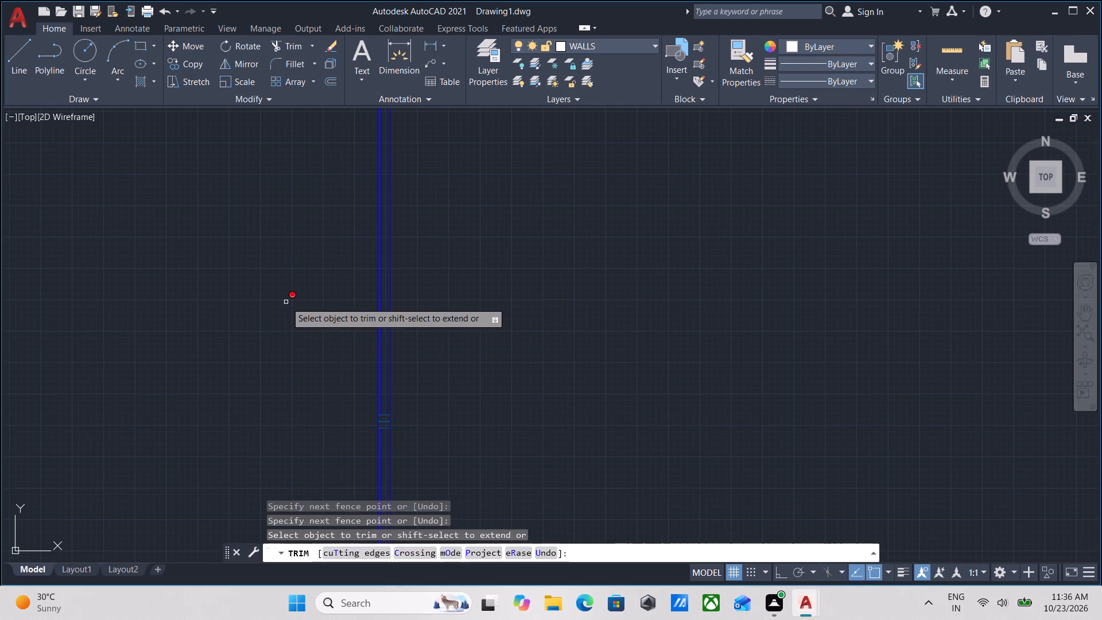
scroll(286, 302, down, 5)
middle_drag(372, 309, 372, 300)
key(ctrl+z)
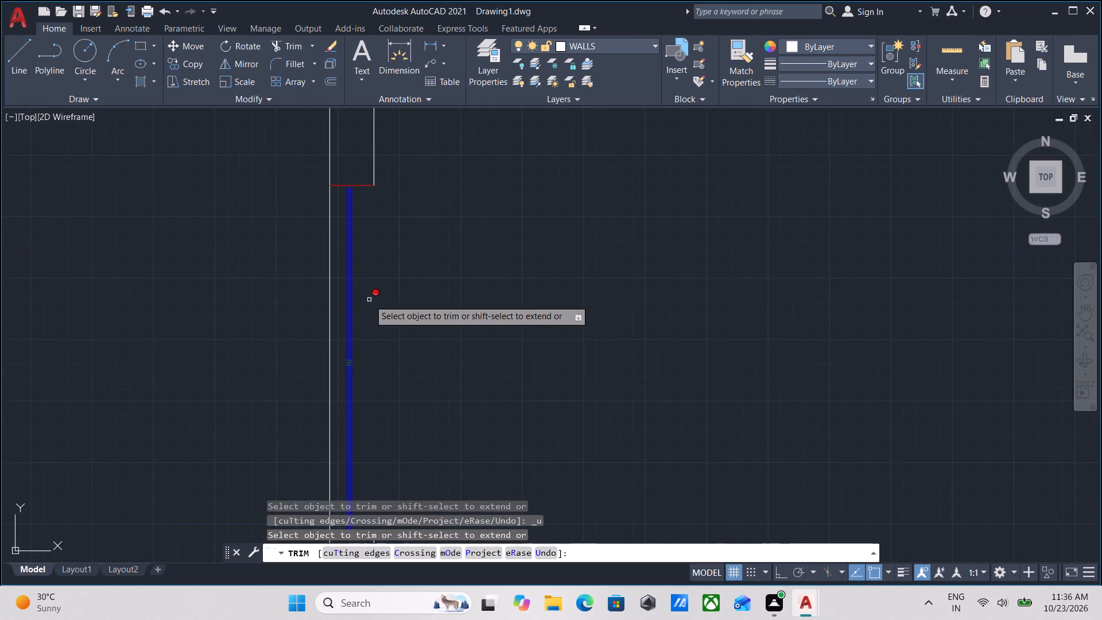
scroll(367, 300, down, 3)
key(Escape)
Examine the villa plan's rooms, walls and the door and window units already placed.
scroll(362, 304, up, 2)
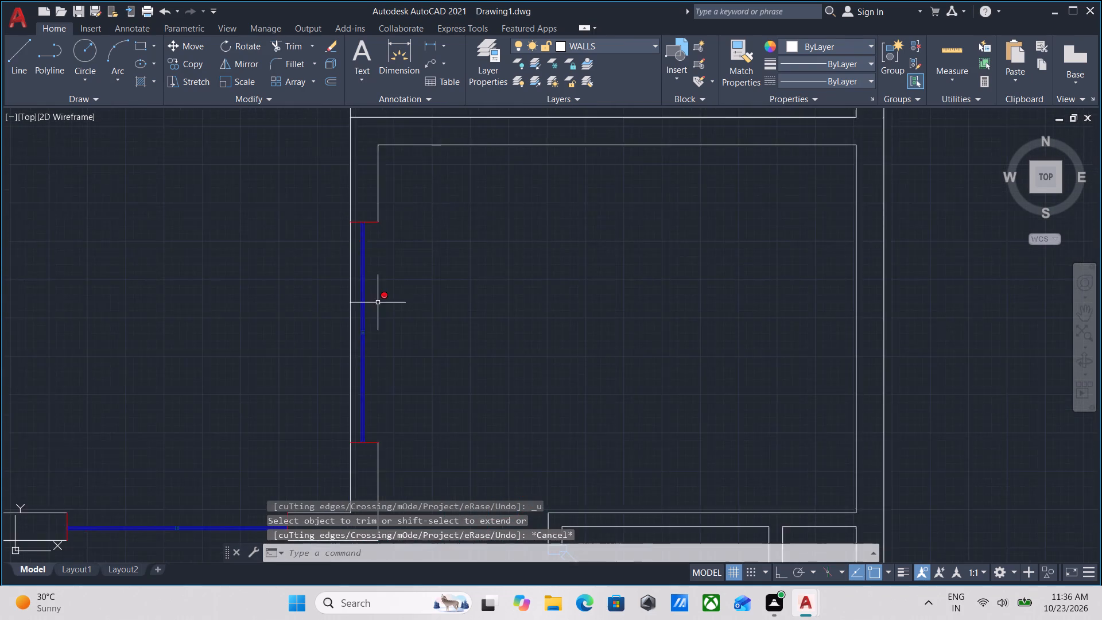
scroll(378, 302, down, 2)
middle_click(378, 302)
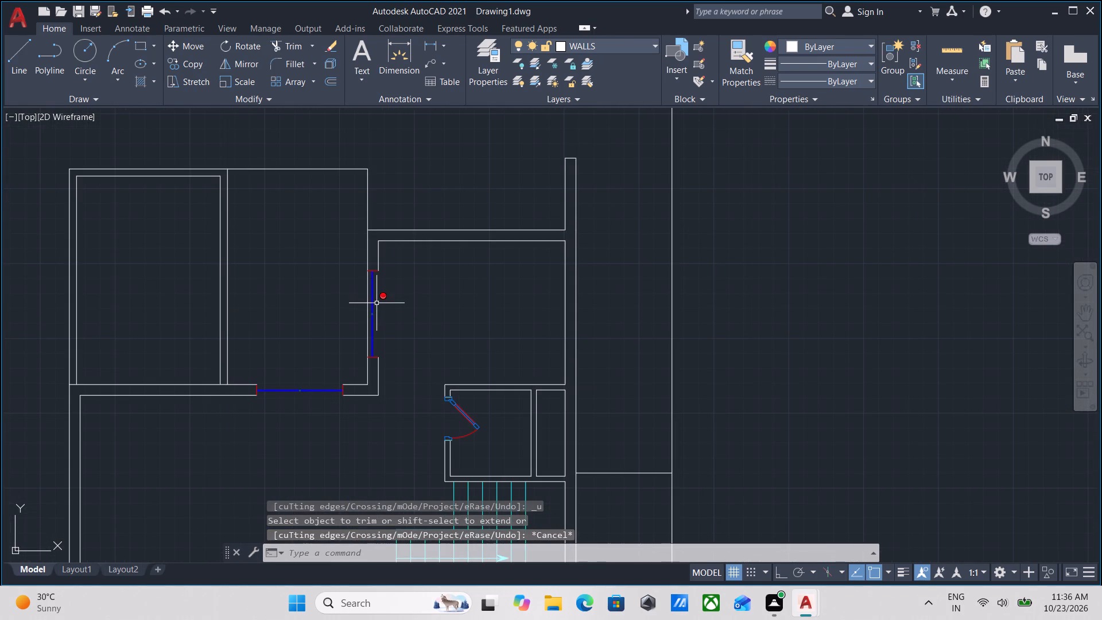
middle_drag(424, 313, 465, 302)
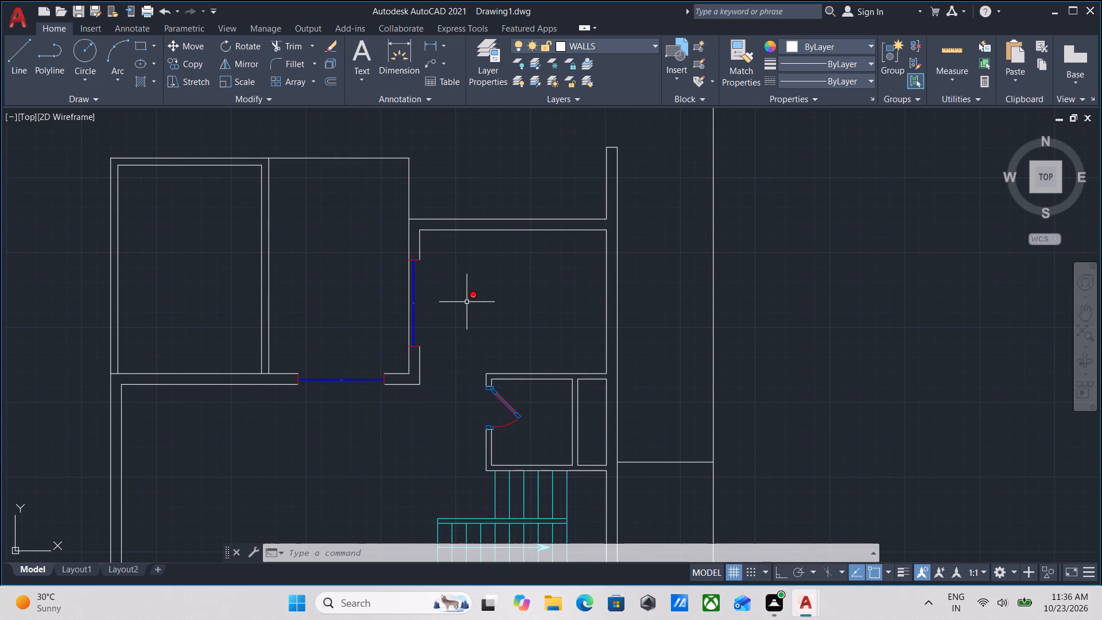
scroll(223, 439, up, 2)
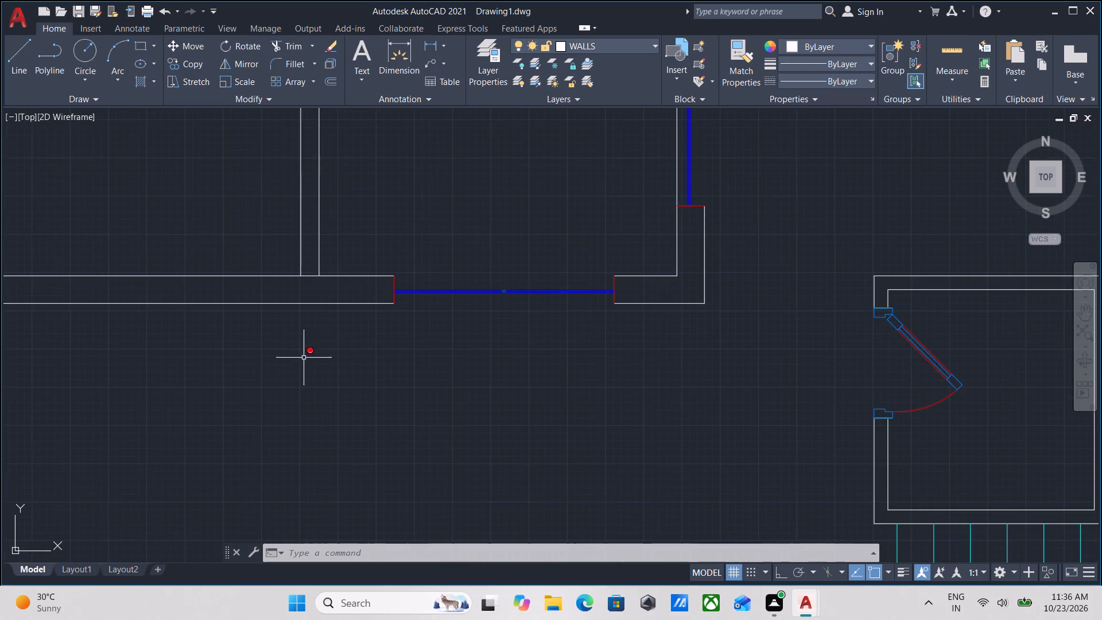
scroll(328, 307, up, 4)
scroll(526, 284, down, 3)
scroll(548, 330, down, 2)
middle_drag(548, 334, 230, 340)
scroll(373, 374, down, 3)
middle_drag(373, 374, 286, 393)
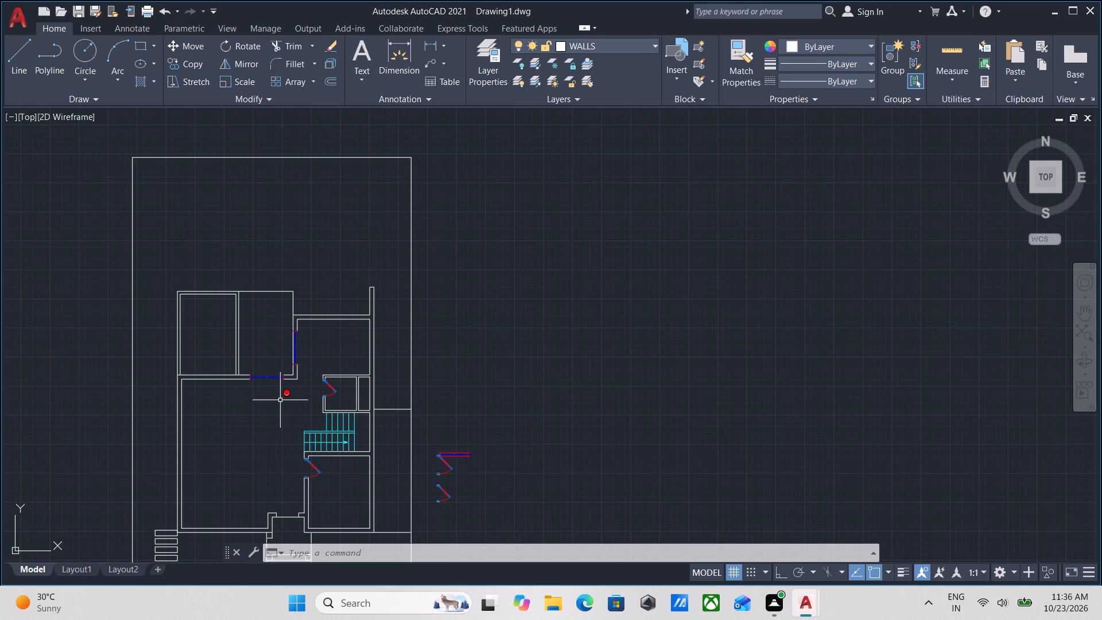
scroll(449, 400, up, 2)
scroll(444, 402, down, 1)
middle_drag(444, 402, 448, 336)
middle_drag(320, 463, 366, 387)
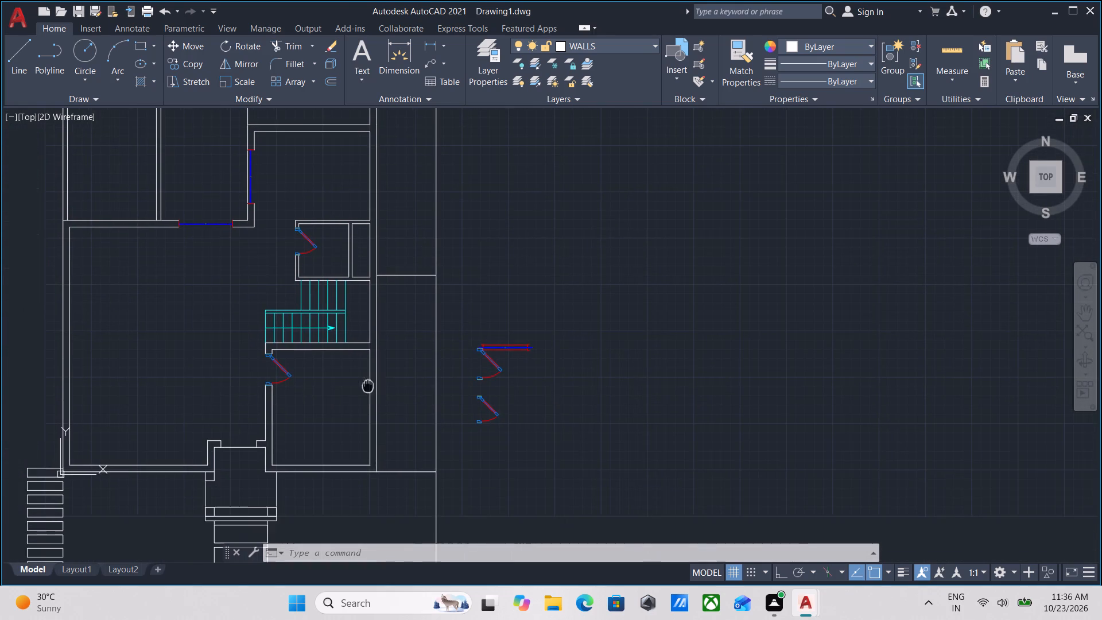
middle_drag(219, 398, 261, 385)
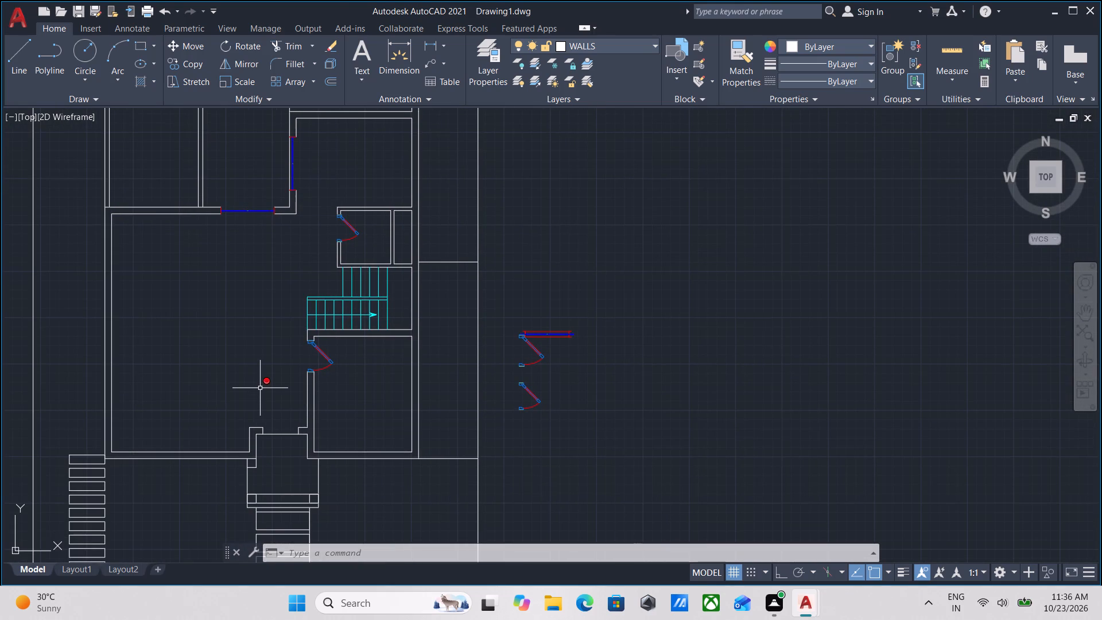
middle_drag(234, 386, 319, 529)
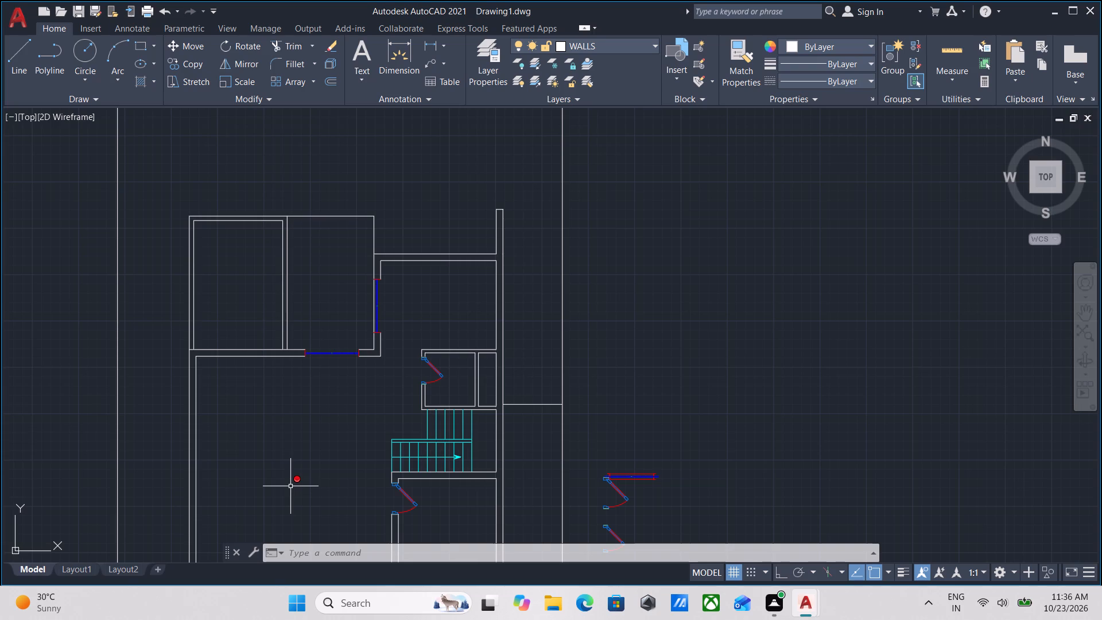
scroll(406, 443, up, 1)
scroll(339, 421, down, 1)
middle_drag(339, 421, 327, 444)
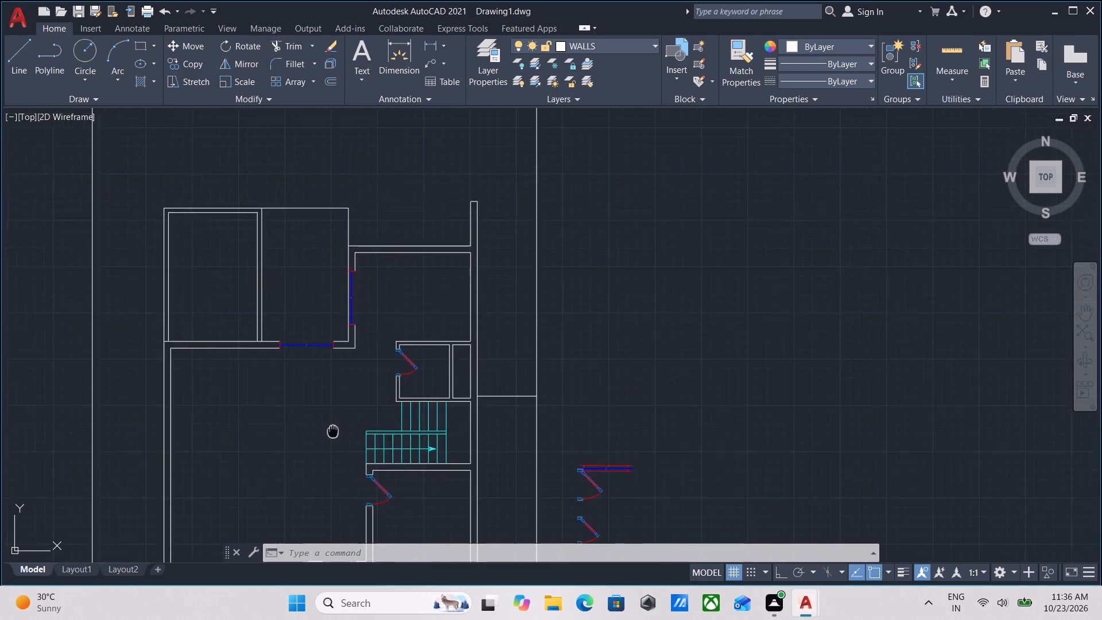
middle_drag(327, 444, 309, 512)
Copy the grouped window from the bottom wall into the empty space beyond the plan's right boundary.
scroll(277, 436, up, 3)
click(283, 460)
click(247, 416)
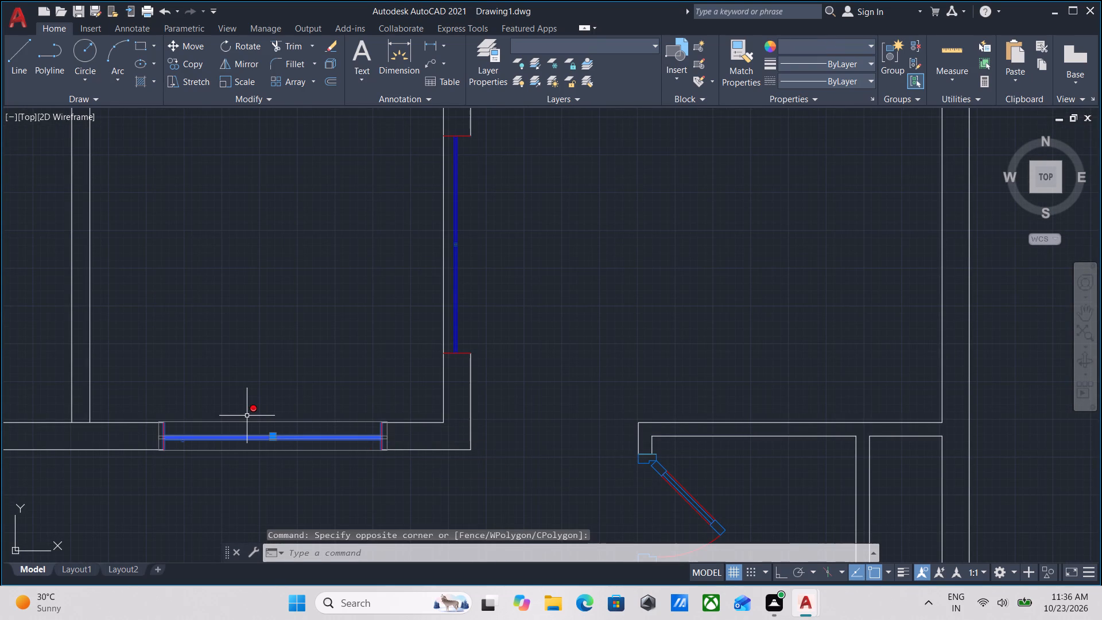
text(CO)
key(Return)
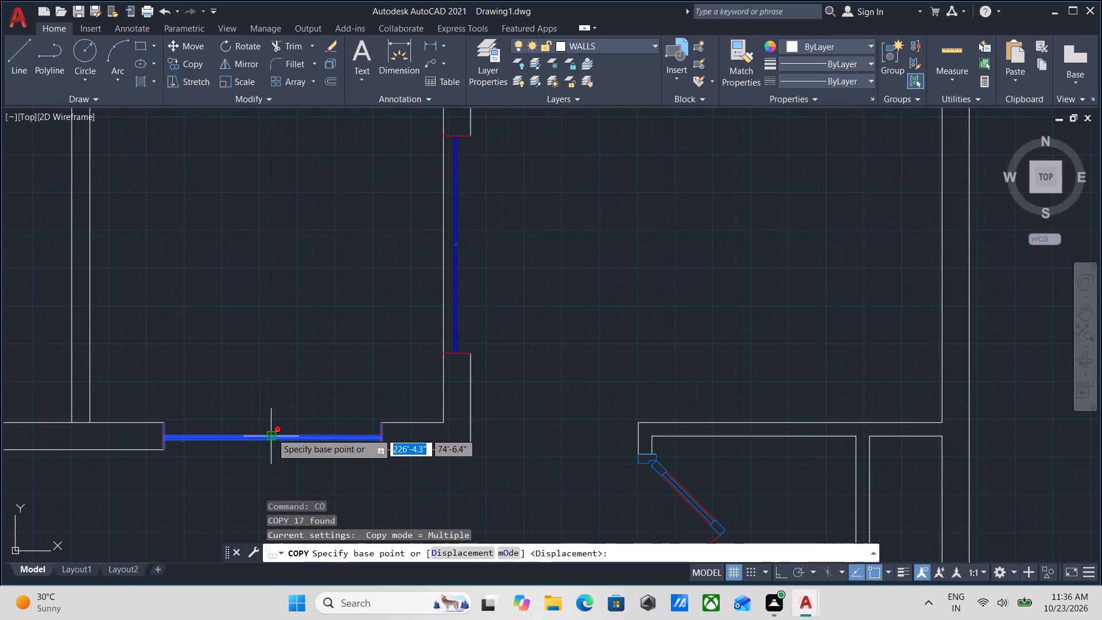
click(271, 433)
scroll(800, 372, down, 1)
middle_drag(800, 372, 495, 369)
scroll(676, 317, down, 1)
middle_drag(676, 317, 412, 330)
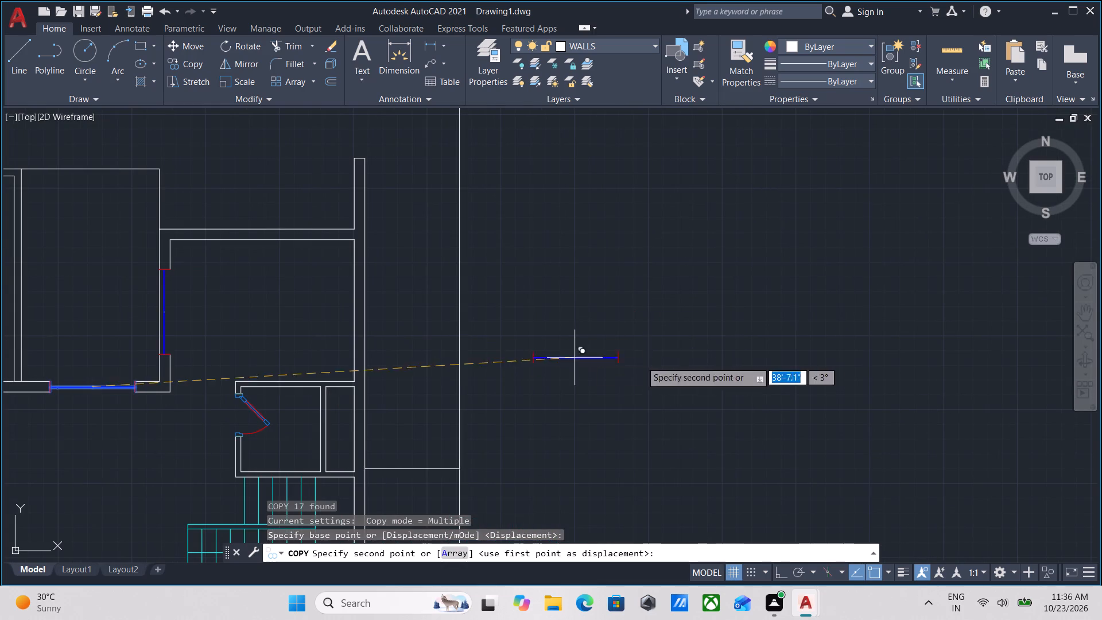
click(609, 381)
scroll(647, 367, up, 2)
key(Escape)
With Ortho on, rotate a copy of the spare window 90° about the lower endpoint of its left end line.
drag(623, 440, 571, 391)
click(487, 325)
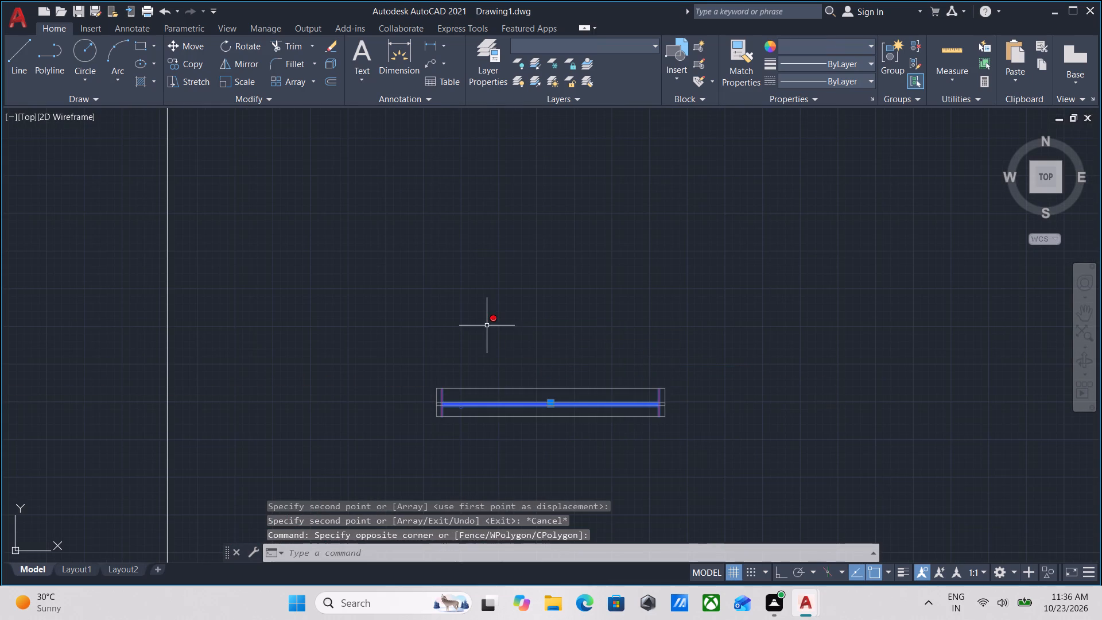
text(RO)
key(Return)
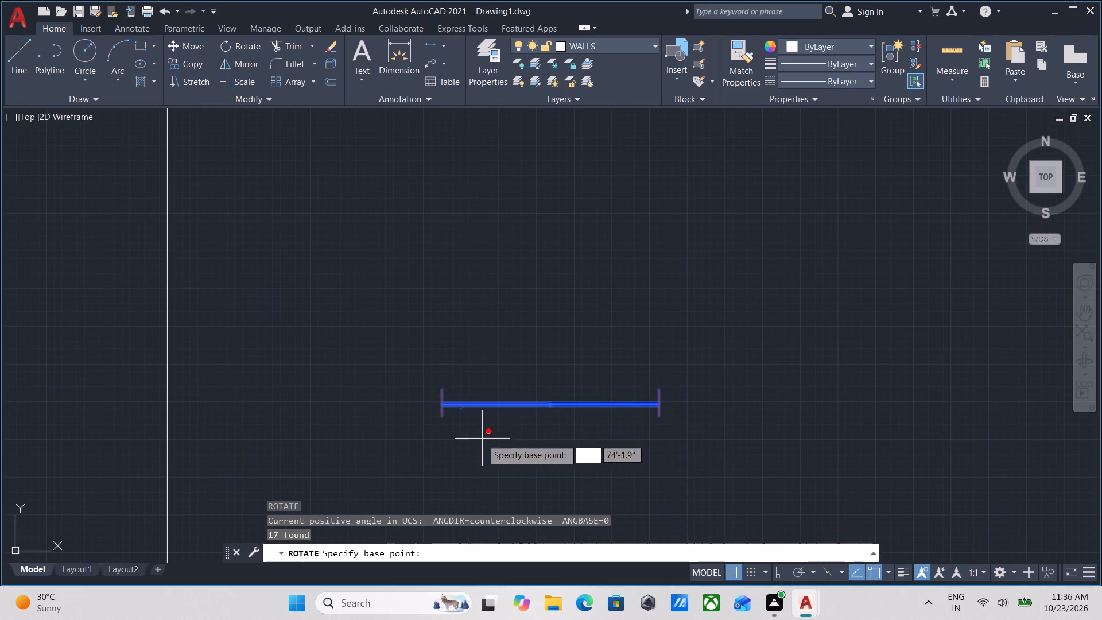
scroll(468, 434, up, 2)
click(409, 395)
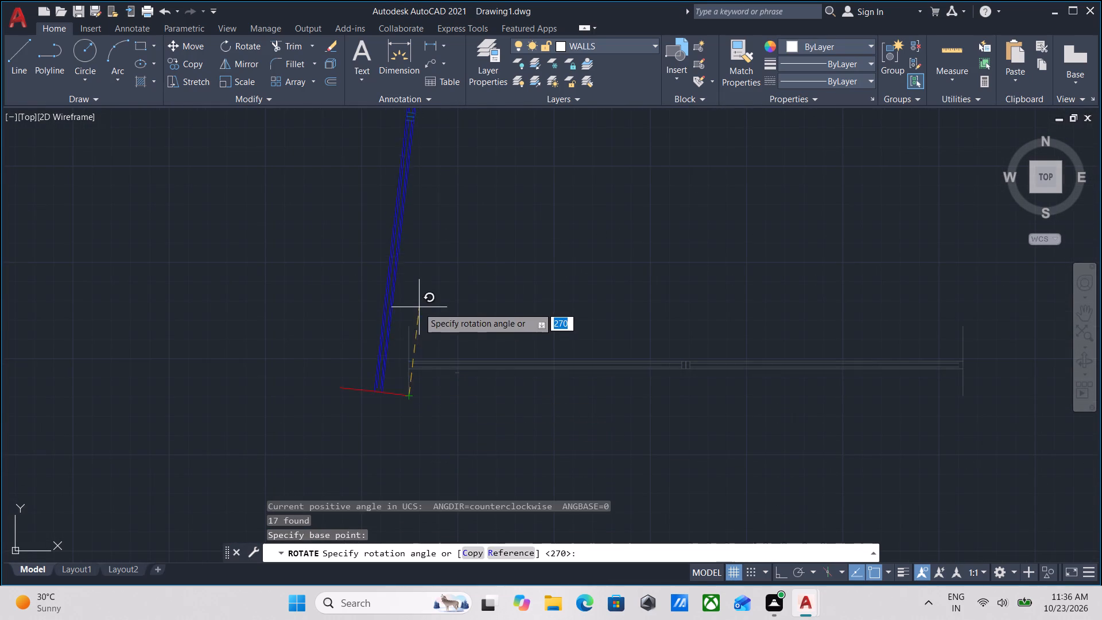
key(F8)
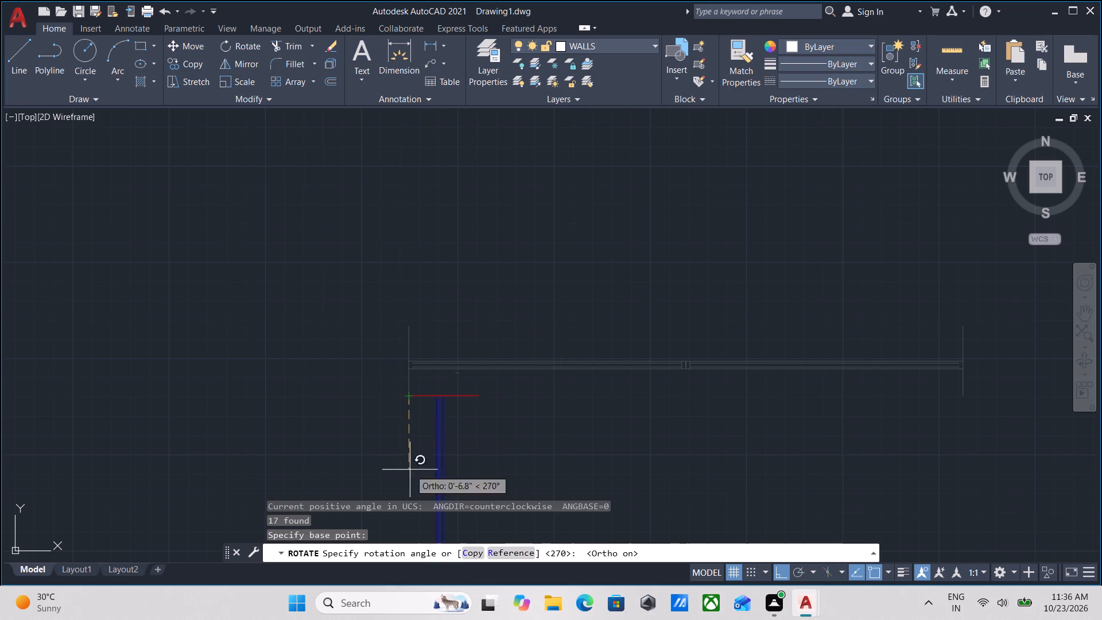
click(468, 548)
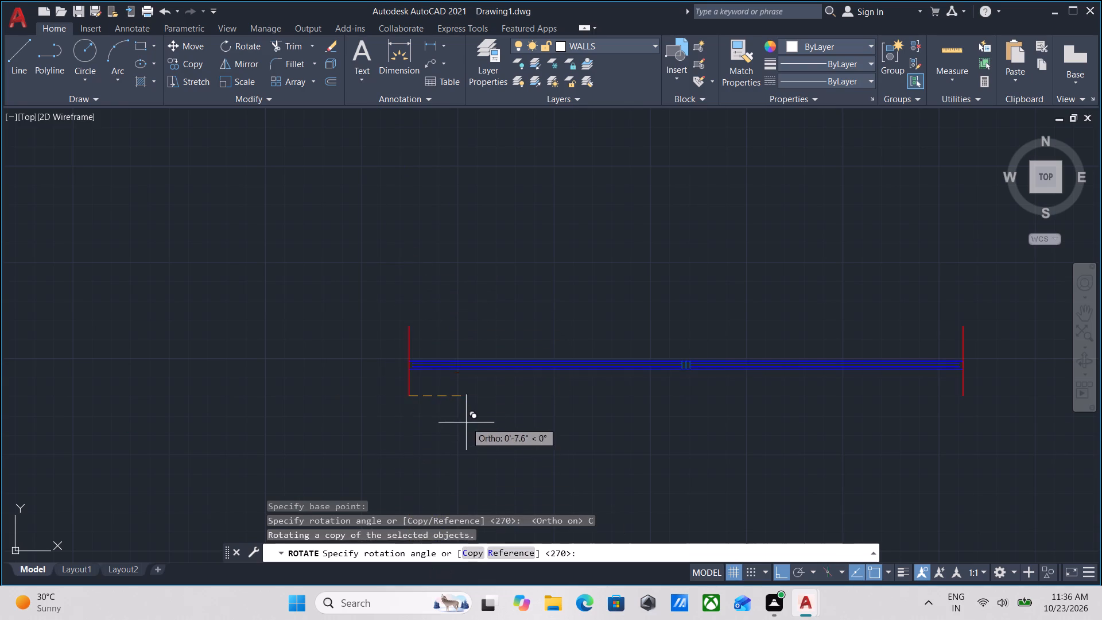
click(435, 301)
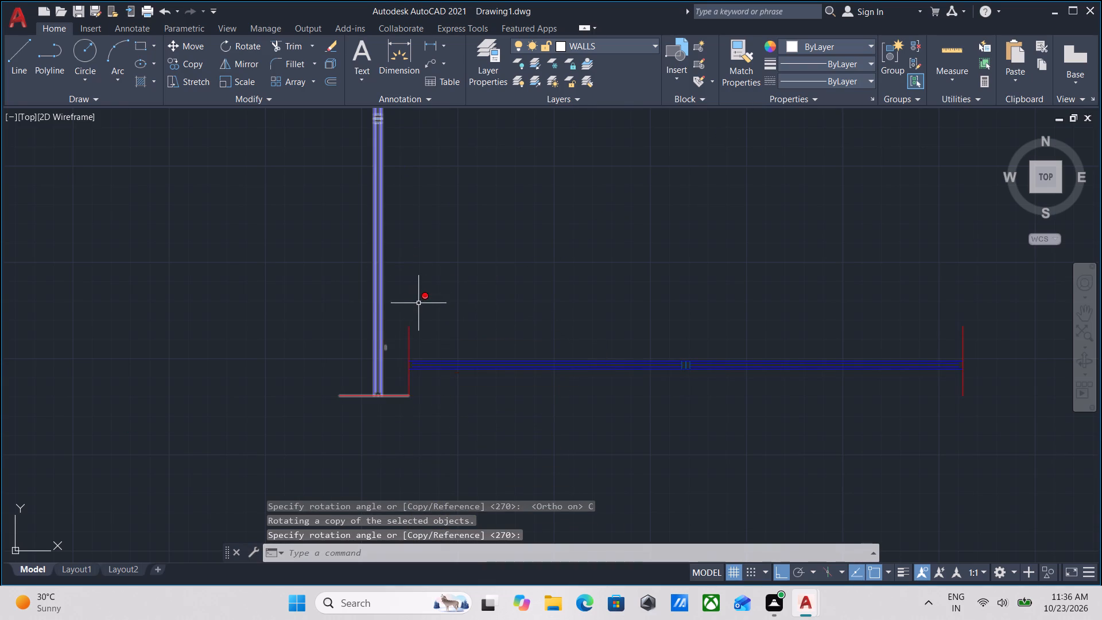
Scale the upright window copy from its top end line's left endpoint, using its full height as reference and a new length of 2'.
middle_drag(421, 304, 461, 462)
drag(453, 377, 395, 350)
click(375, 342)
scroll(462, 347, down, 1)
middle_drag(462, 347, 461, 398)
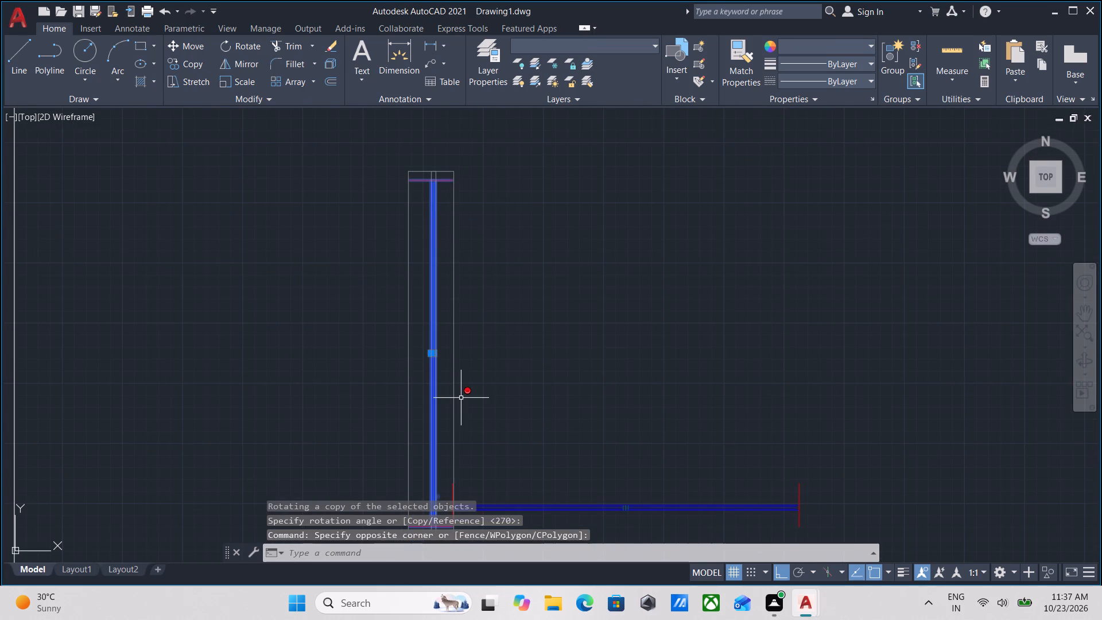
text(SCAL)
key(e)
key(Return)
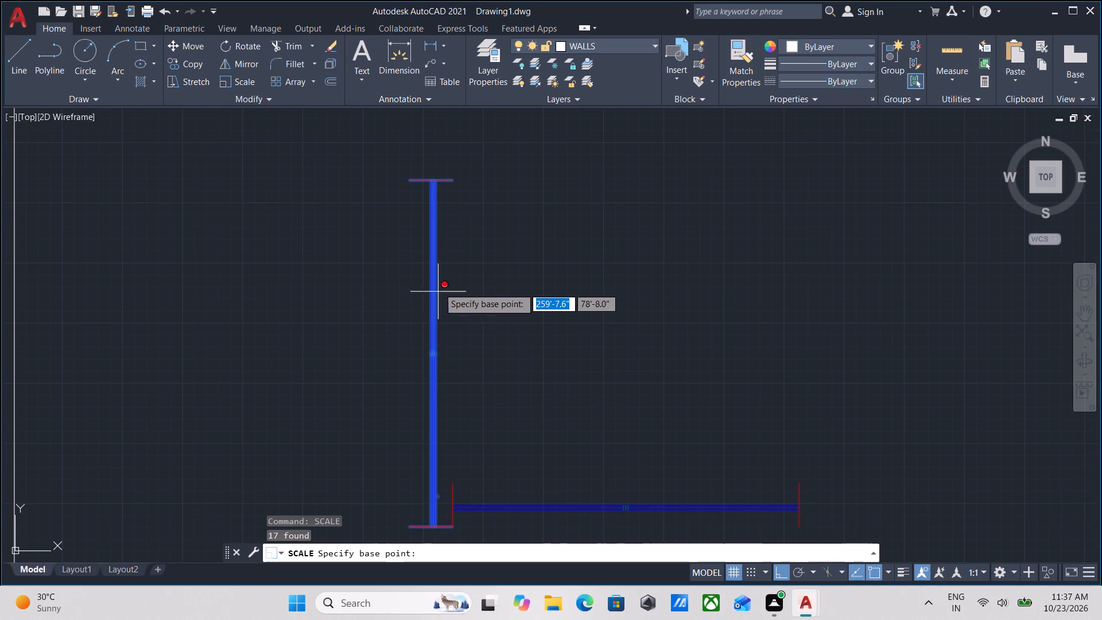
scroll(437, 277, up, 1)
click(394, 121)
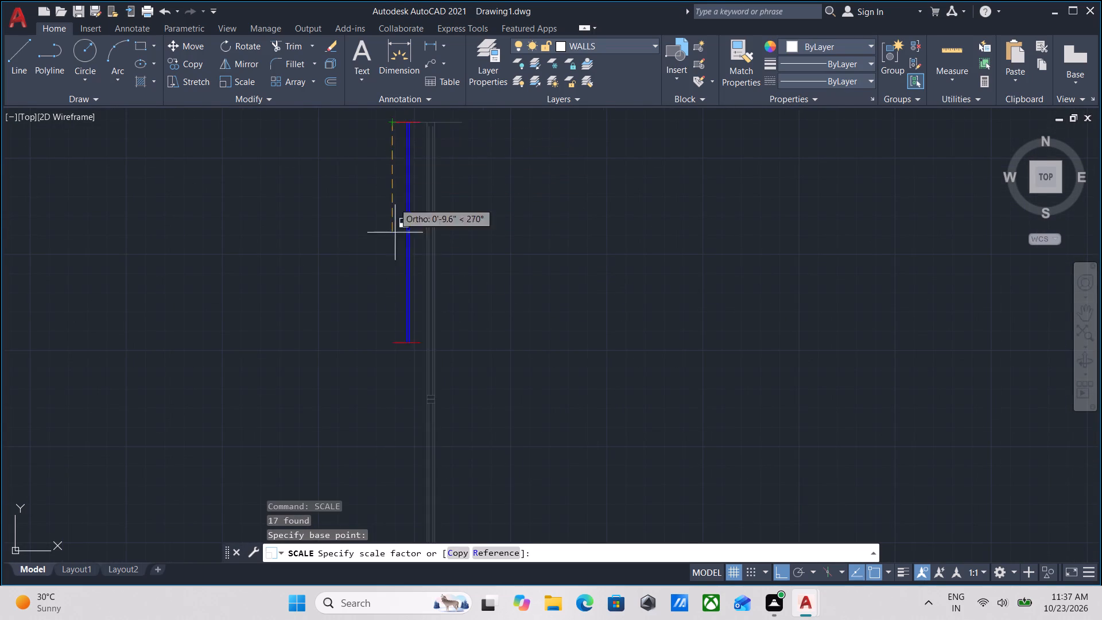
scroll(395, 350, down, 2)
middle_drag(395, 350, 374, 243)
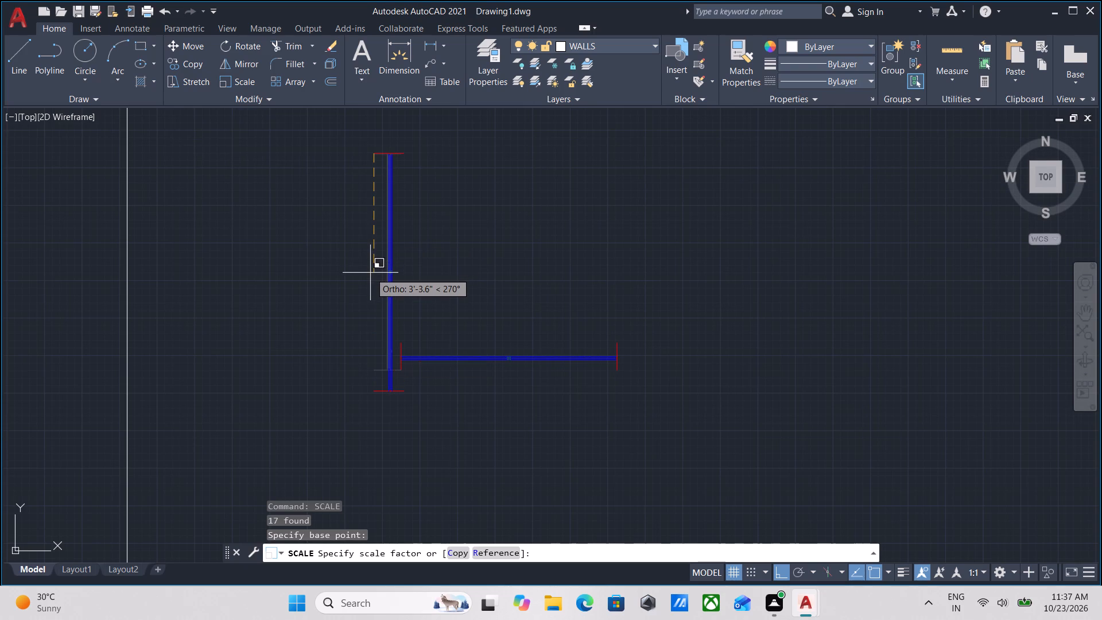
key(r)
key(Return)
middle_drag(366, 195, 365, 283)
scroll(366, 239, up, 1)
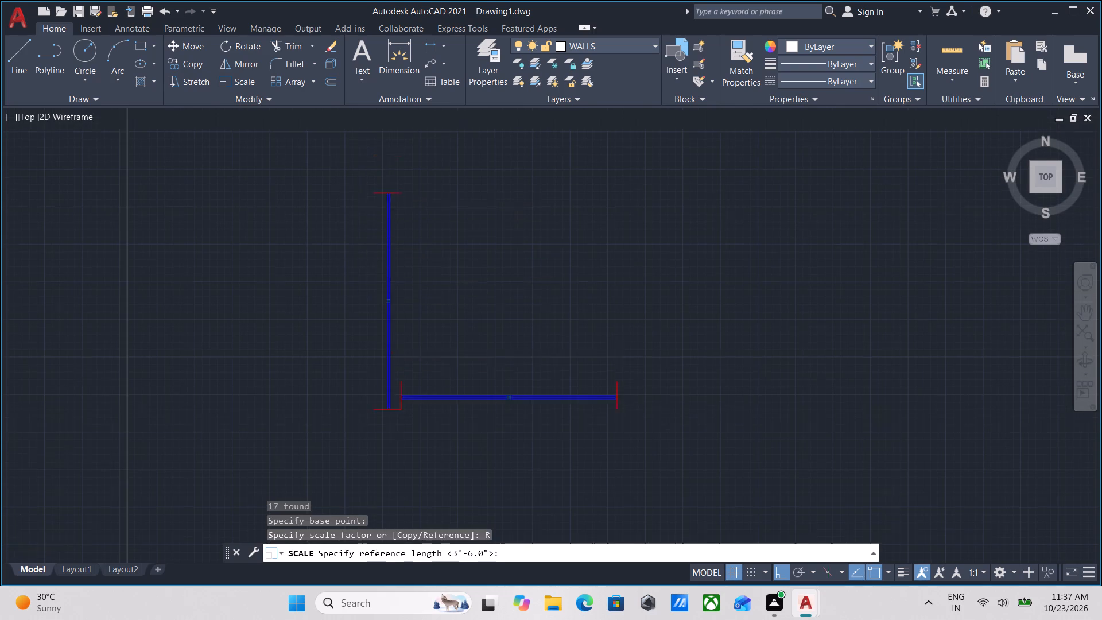
middle_drag(365, 283, 364, 290)
click(377, 216)
scroll(351, 442, down, 2)
middle_drag(351, 442, 335, 219)
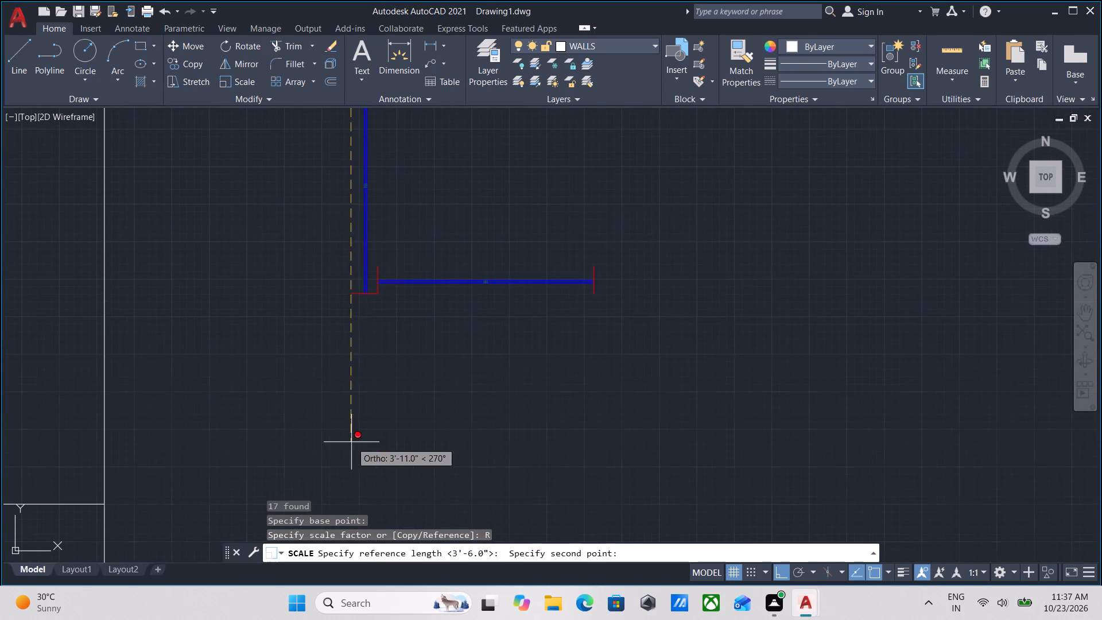
scroll(351, 284, up, 1)
click(351, 304)
scroll(359, 230, down, 1)
middle_drag(359, 230, 334, 526)
middle_drag(330, 439, 332, 367)
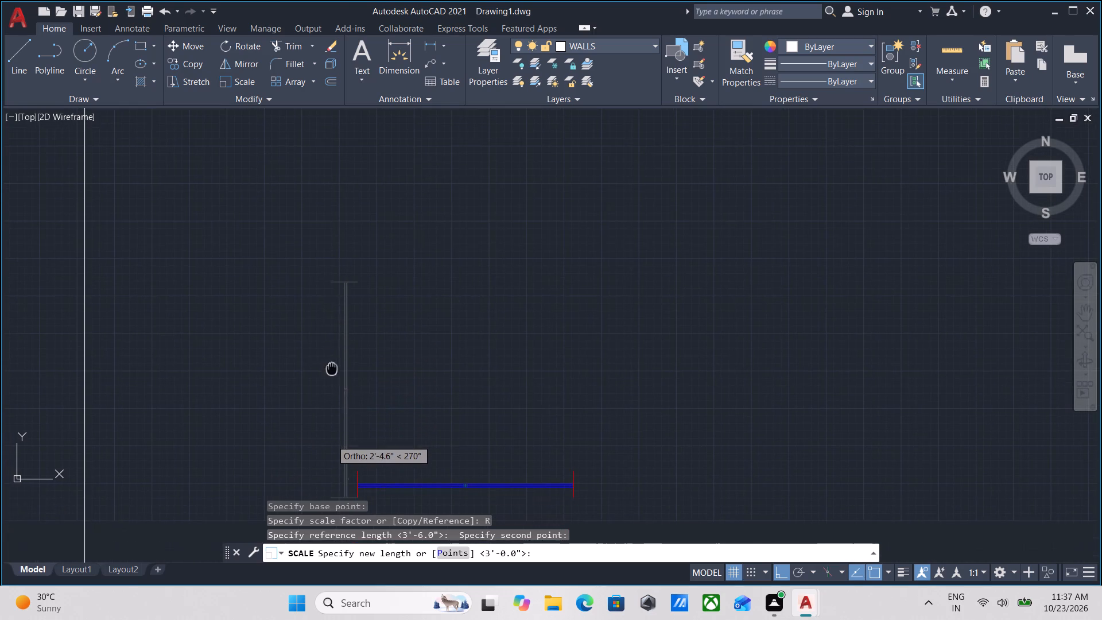
scroll(333, 385, up, 2)
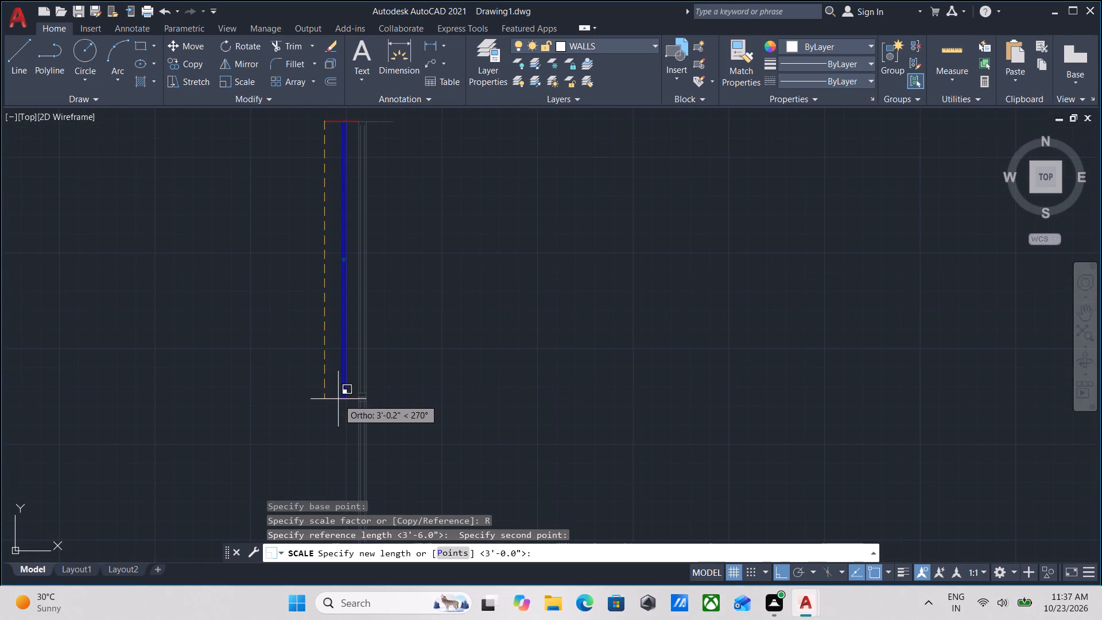
key(2)
key(apostrophe)
key(Return)
With Ortho off, copy the 2' upright window from its bottom end line's midpoint into the wall between the small room above the stairs and the narrow shaft.
scroll(356, 378, down, 1)
middle_drag(356, 378, 364, 432)
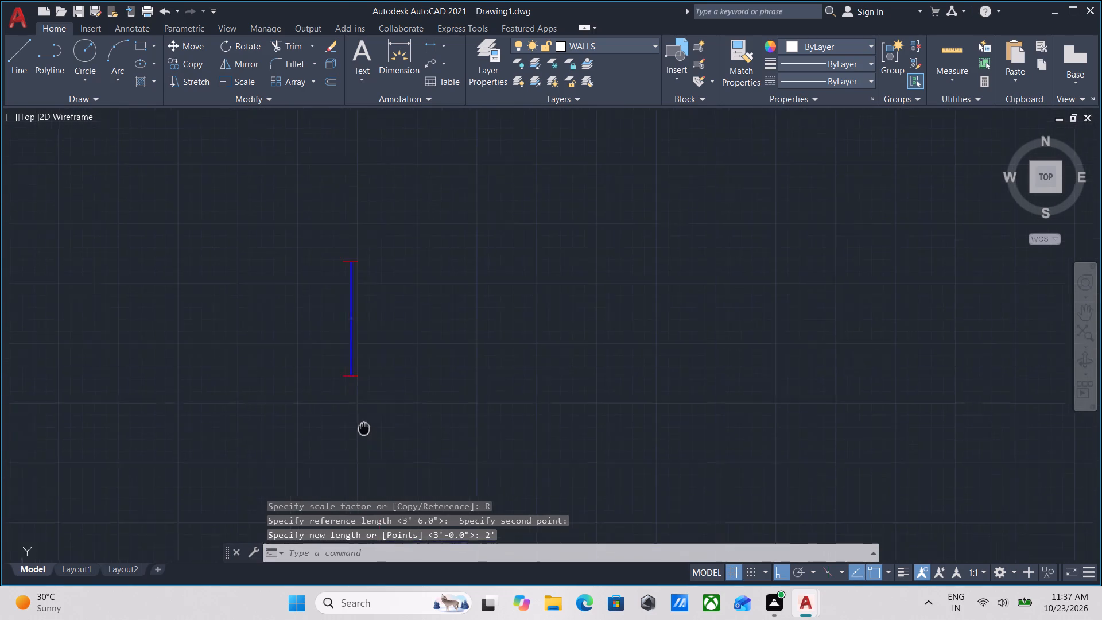
middle_drag(364, 432, 364, 437)
scroll(360, 365, up, 2)
drag(387, 375, 364, 342)
click(310, 265)
middle_drag(360, 304, 371, 316)
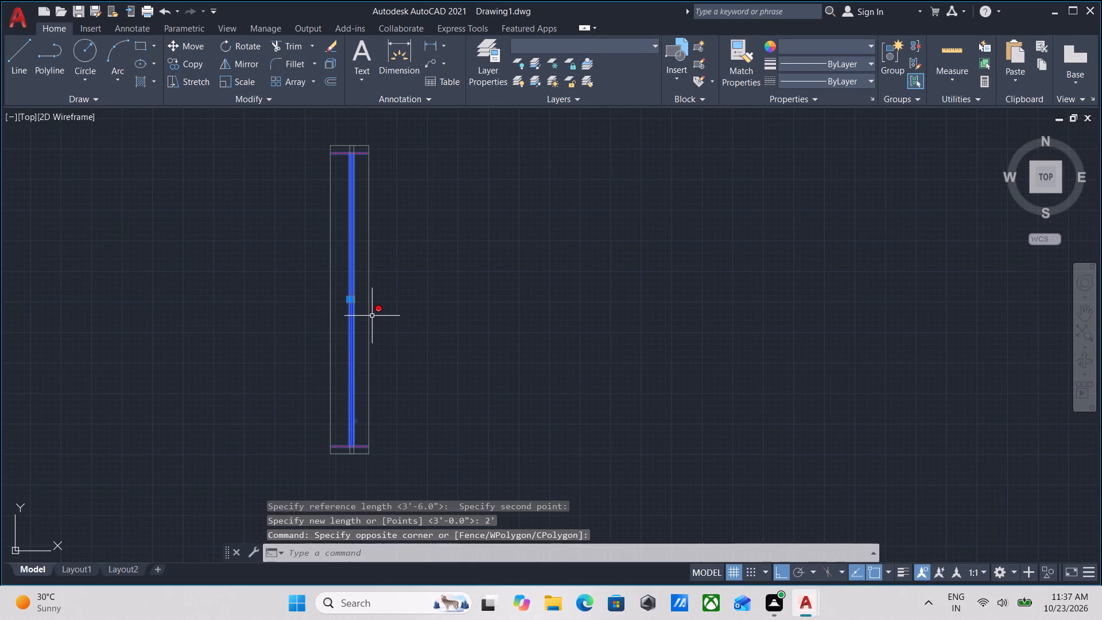
text(CO)
key(Return)
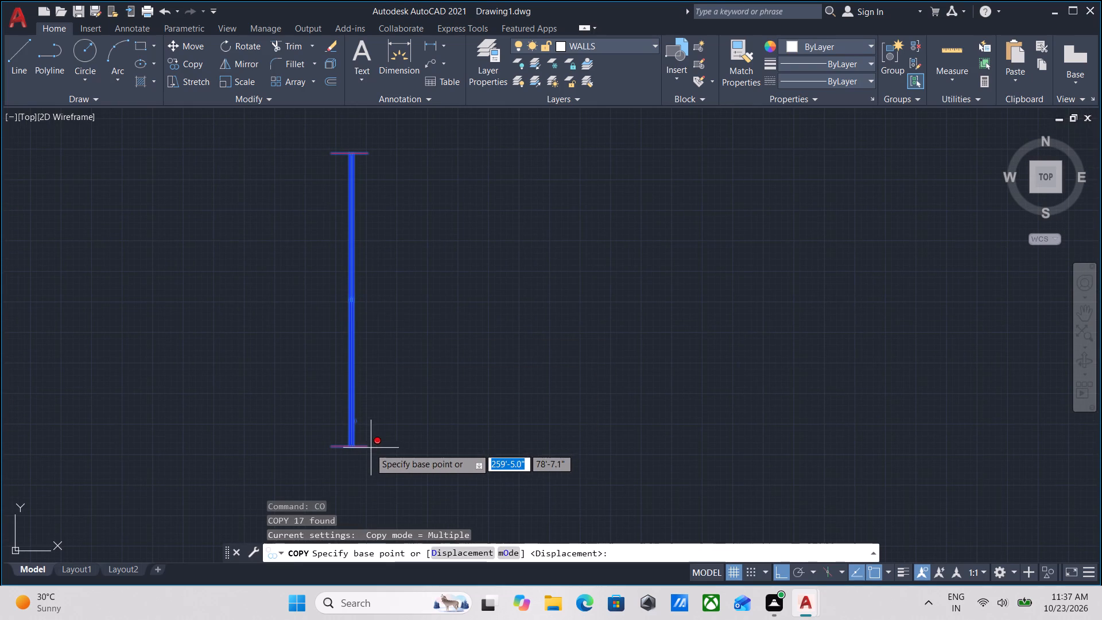
click(351, 450)
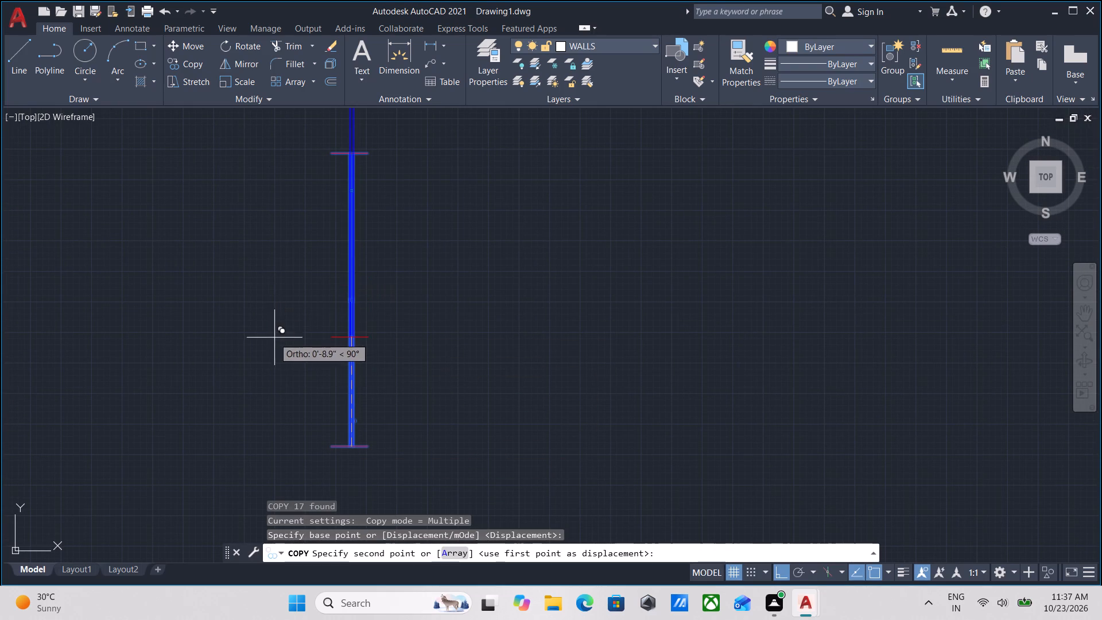
key(F8)
scroll(291, 312, down, 2)
middle_drag(291, 312, 440, 264)
scroll(412, 290, down, 3)
middle_drag(386, 307, 441, 237)
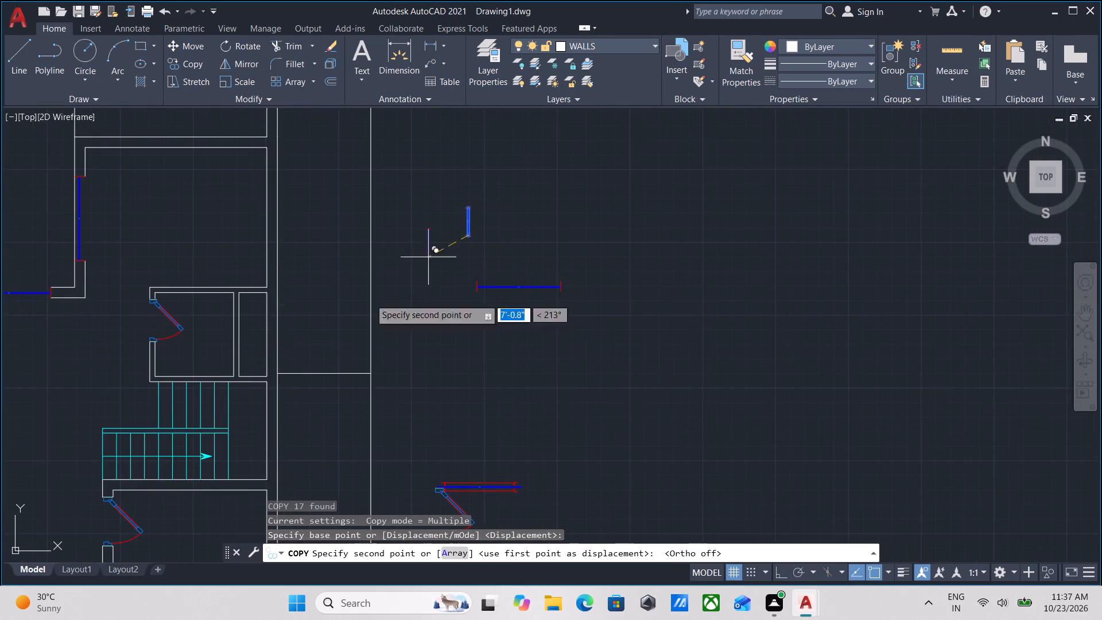
middle_drag(219, 327, 359, 278)
scroll(407, 305, up, 1)
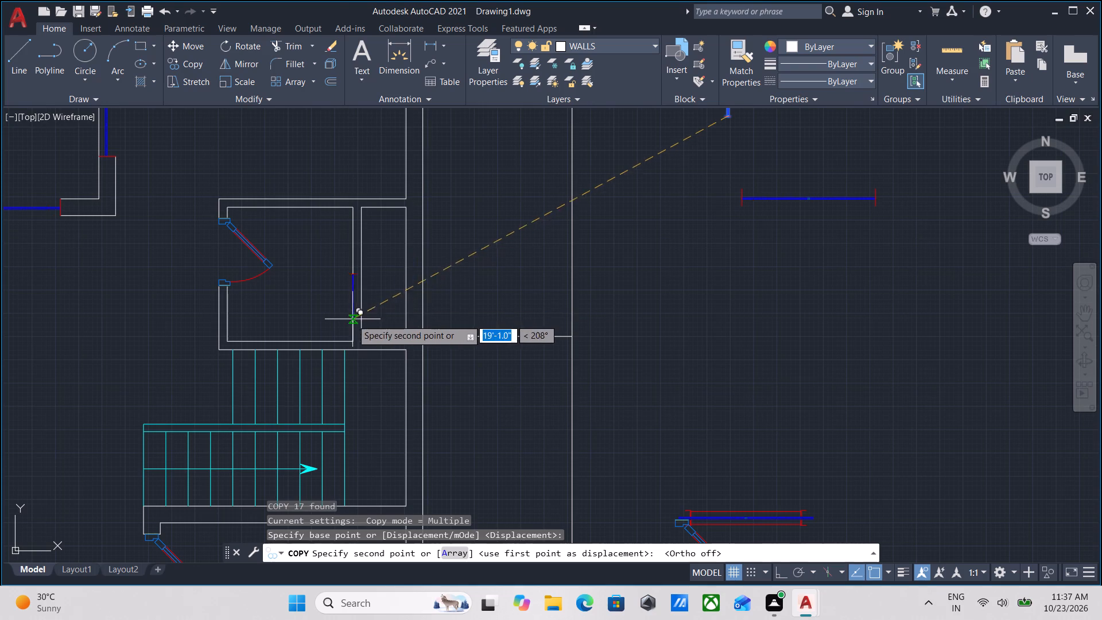
scroll(357, 285, up, 2)
middle_drag(357, 285, 360, 341)
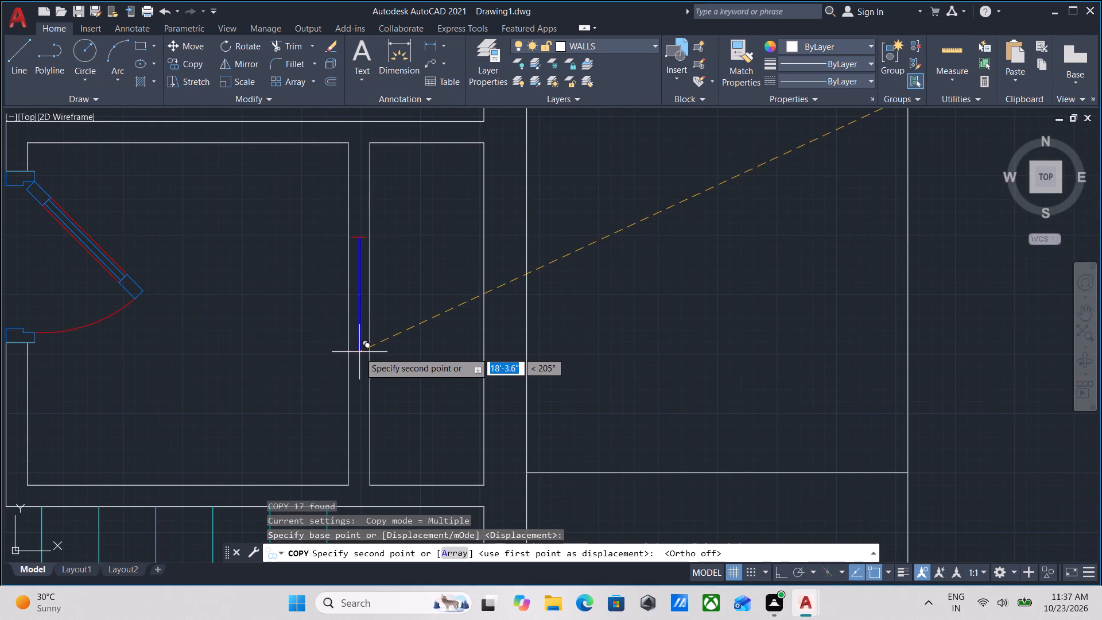
click(359, 352)
scroll(377, 297, up, 1)
key(Escape)
key(Escape)
Extend both ends of the copied window's top and bottom end lines to the two wall faces.
middle_drag(340, 243, 320, 365)
scroll(328, 331, up, 3)
middle_drag(298, 335, 292, 362)
text(EX)
key(Return)
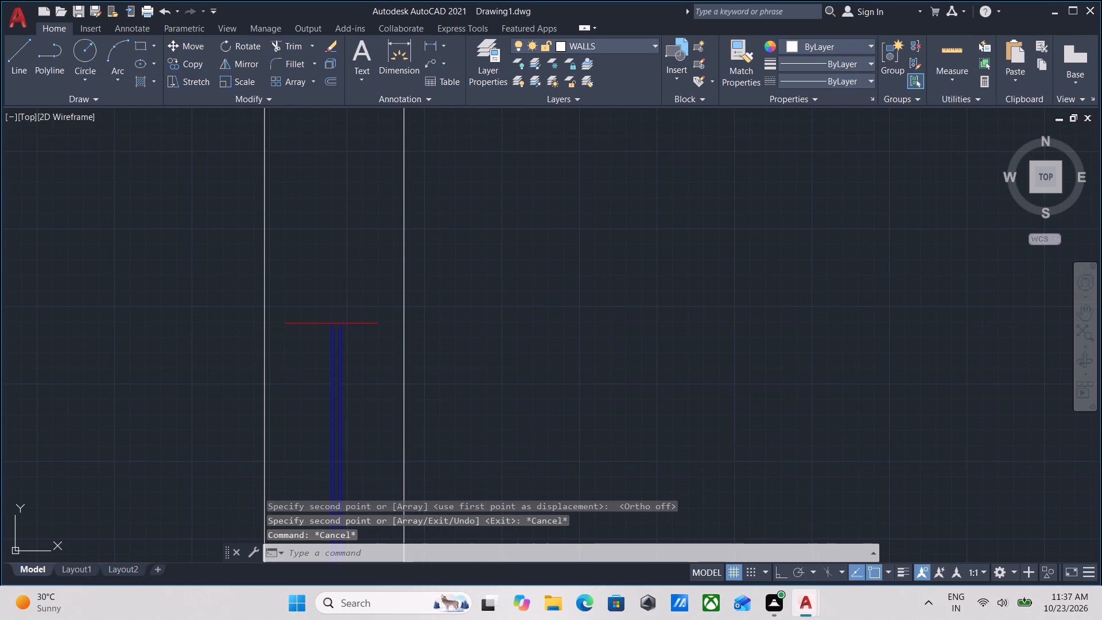
click(308, 323)
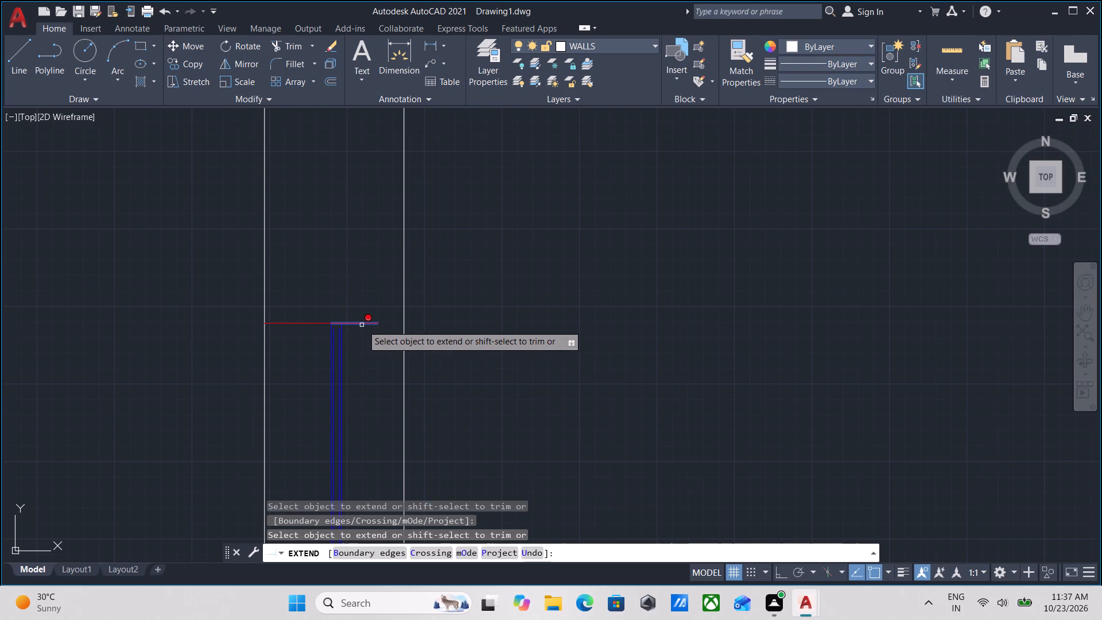
click(376, 325)
scroll(364, 340, down, 2)
middle_drag(362, 341, 358, 208)
scroll(367, 365, down, 1)
middle_drag(366, 367, 373, 268)
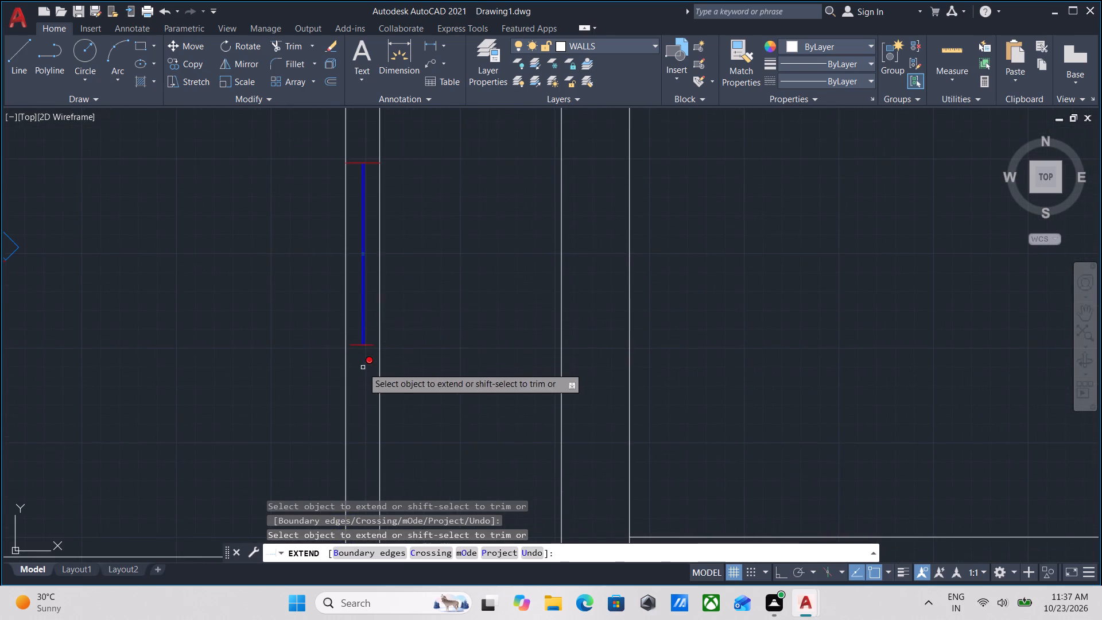
scroll(362, 367, up, 2)
click(342, 312)
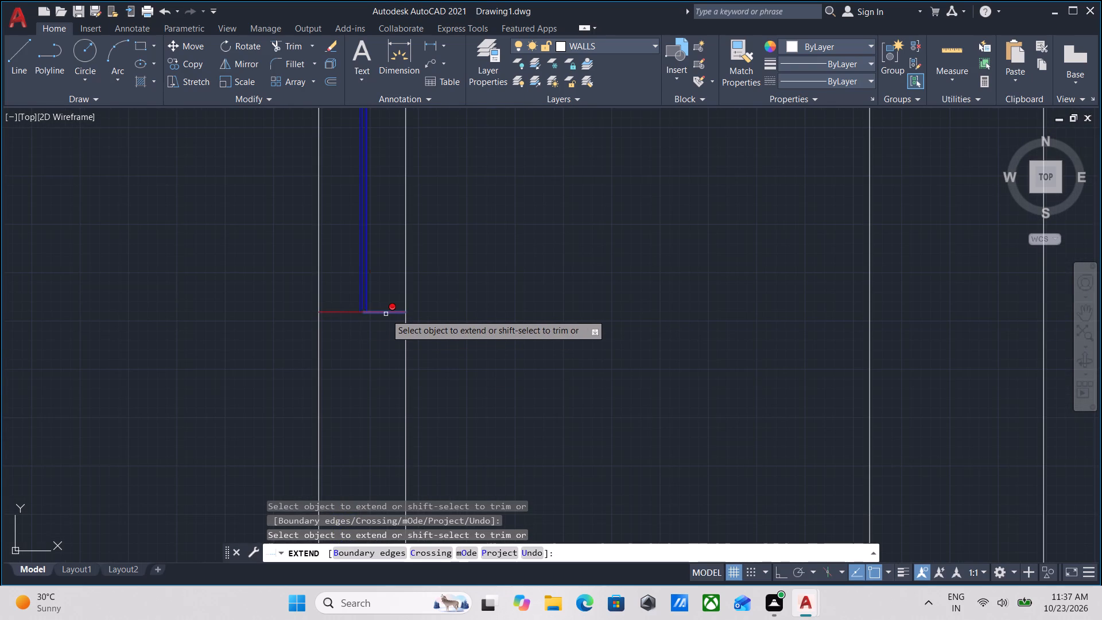
click(386, 313)
key(Escape)
scroll(412, 283, down, 1)
middle_drag(412, 283, 391, 362)
key(Escape)
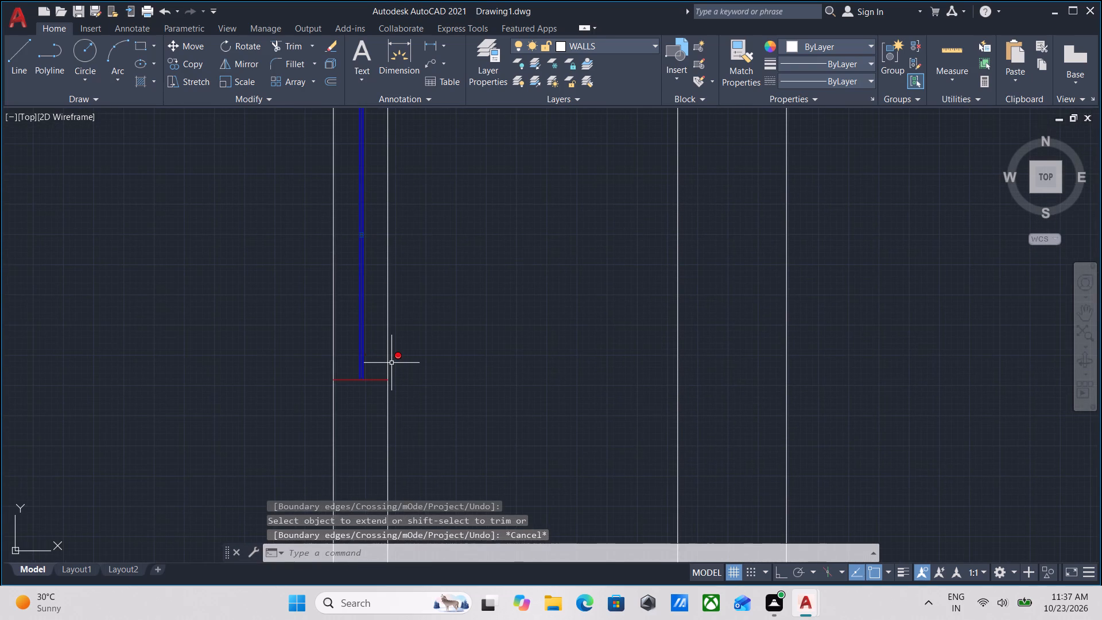
Trim both wall lines between the new window's end lines to cut its opening.
text(TR)
key(Return)
click(394, 327)
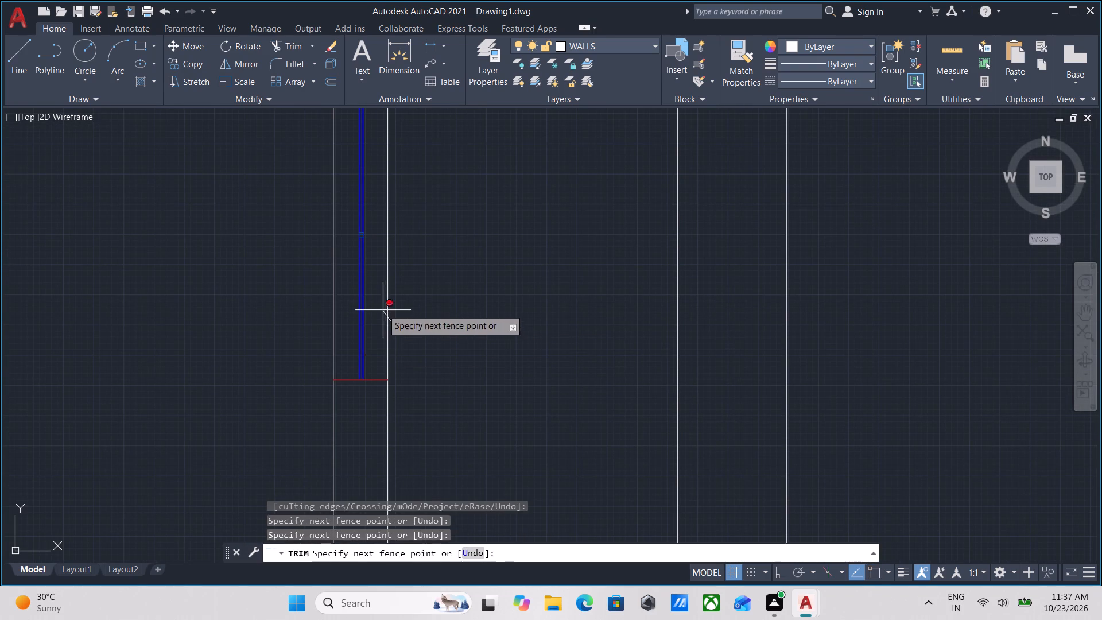
click(381, 307)
click(344, 303)
click(315, 303)
middle_drag(315, 303, 320, 415)
scroll(315, 303, down, 1)
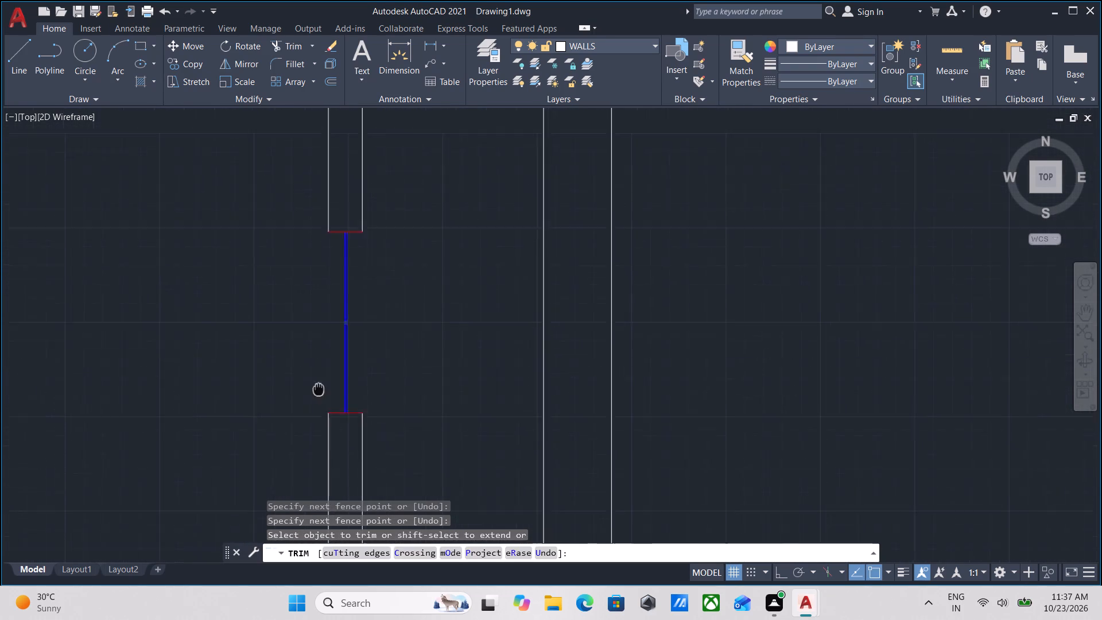
middle_drag(320, 415, 325, 463)
scroll(371, 399, down, 2)
middle_drag(371, 399, 369, 360)
key(Escape)
Examine the villa plan's rooms, stairs and entrance, along with the door and window units already placed.
scroll(396, 432, down, 1)
middle_drag(396, 432, 405, 382)
scroll(399, 404, up, 1)
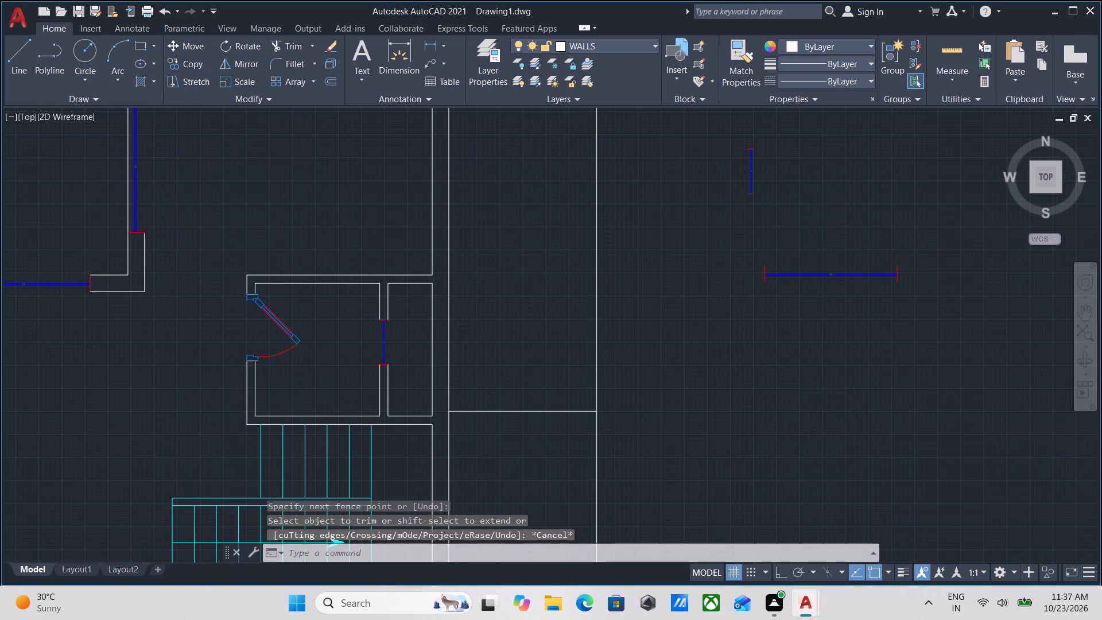
scroll(399, 404, down, 1)
middle_drag(399, 404, 396, 431)
scroll(386, 379, up, 2)
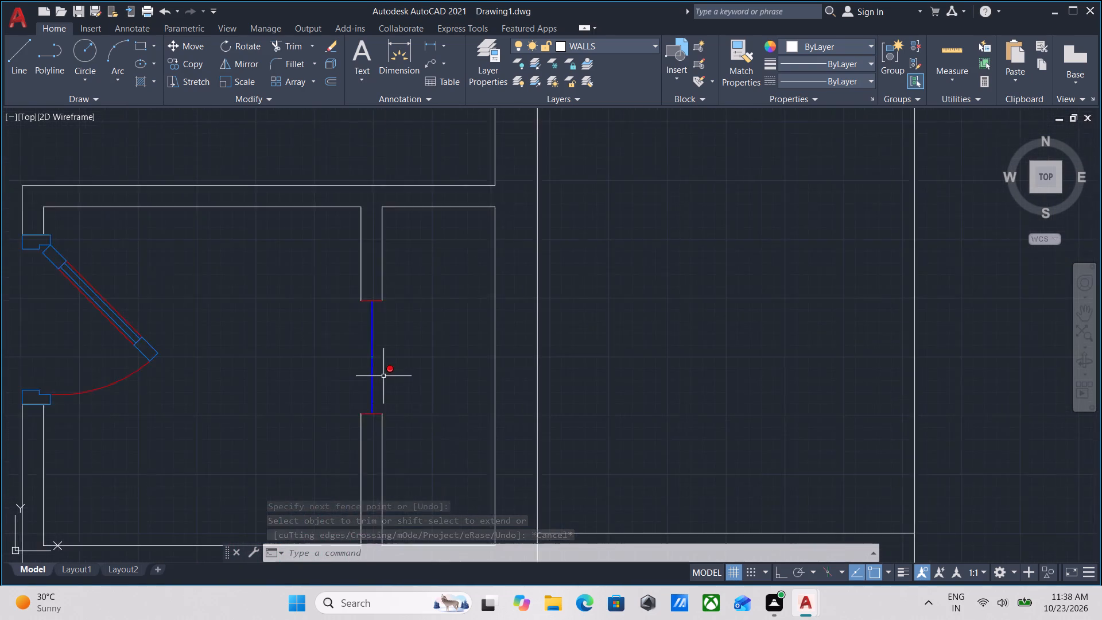
scroll(381, 372, up, 3)
scroll(348, 357, down, 4)
middle_drag(344, 361, 492, 365)
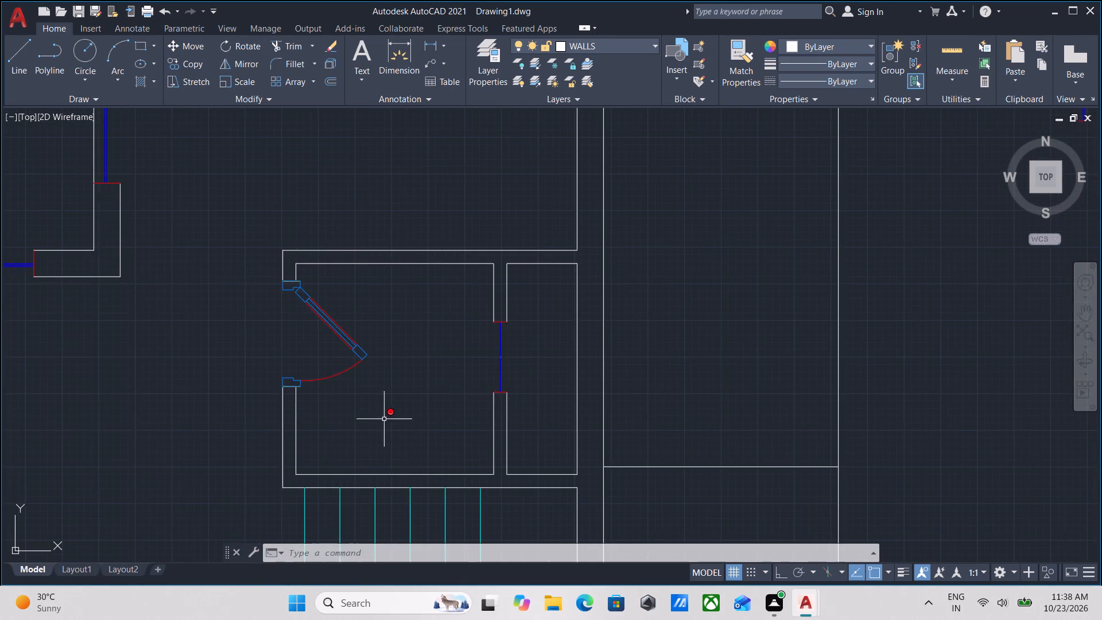
middle_drag(384, 419, 464, 416)
scroll(464, 416, down, 2)
middle_drag(464, 416, 468, 465)
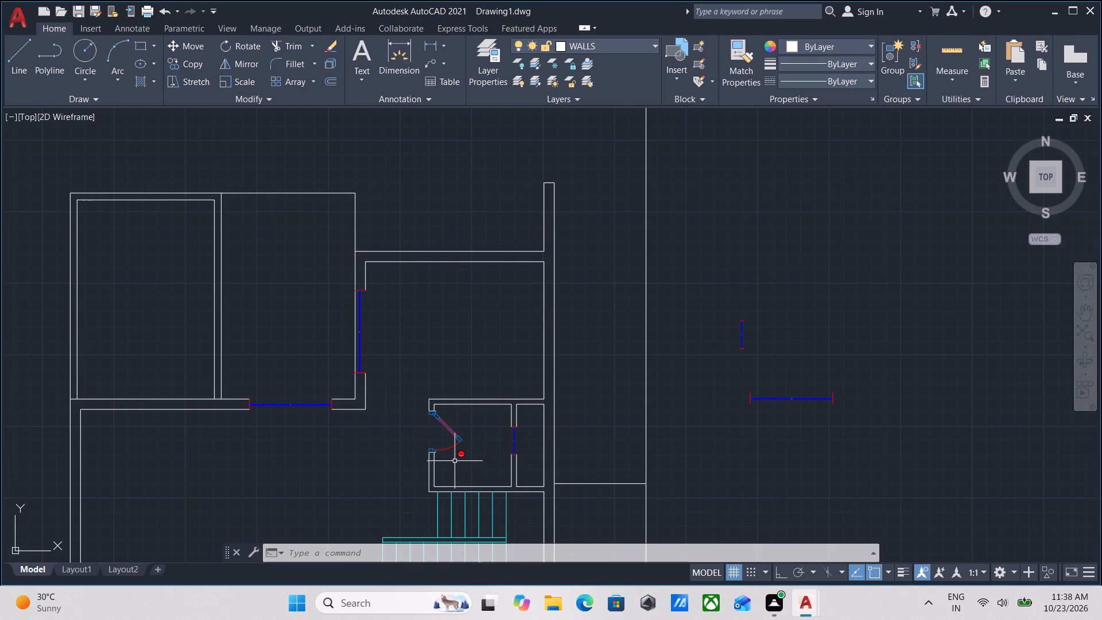
scroll(511, 444, down, 1)
middle_drag(511, 444, 368, 447)
scroll(501, 429, down, 2)
middle_drag(501, 429, 474, 379)
scroll(352, 434, up, 3)
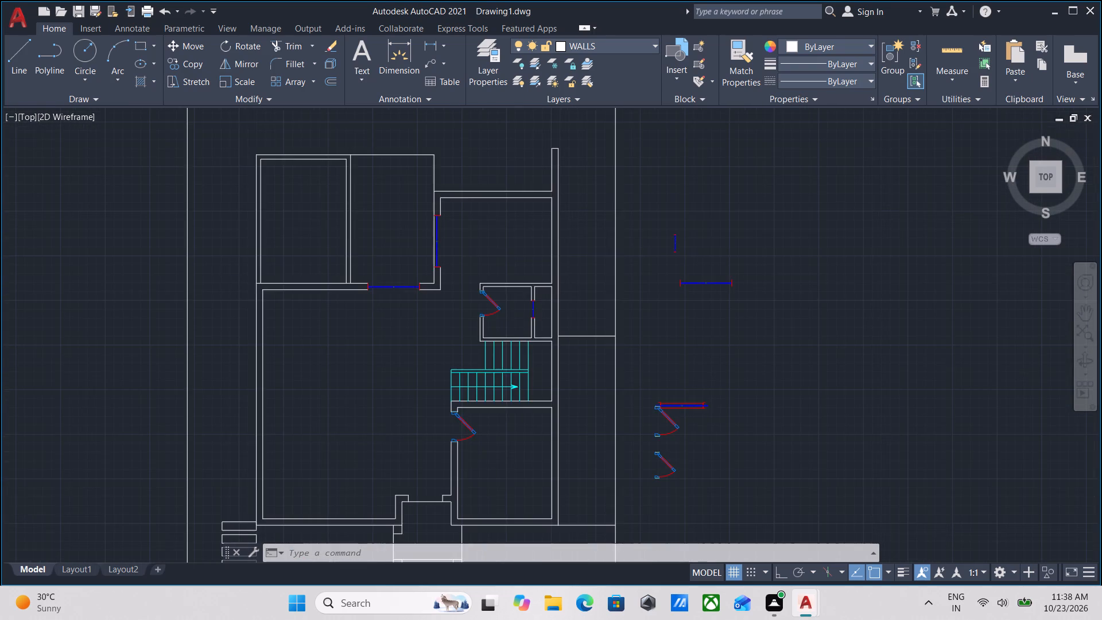
scroll(352, 434, down, 2)
middle_drag(352, 434, 406, 398)
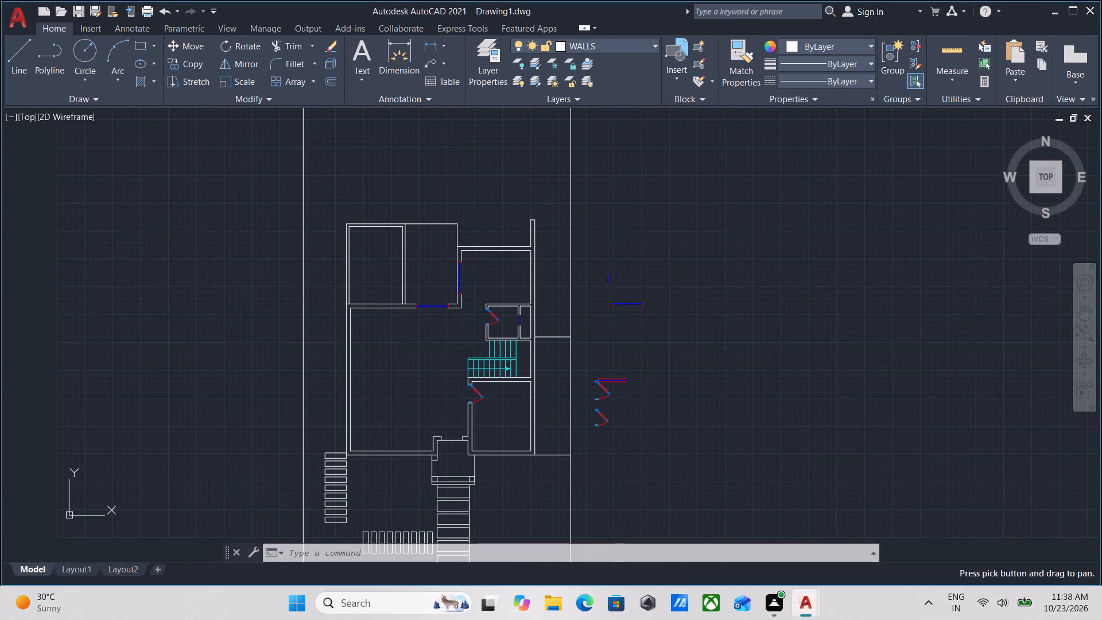
scroll(494, 416, up, 2)
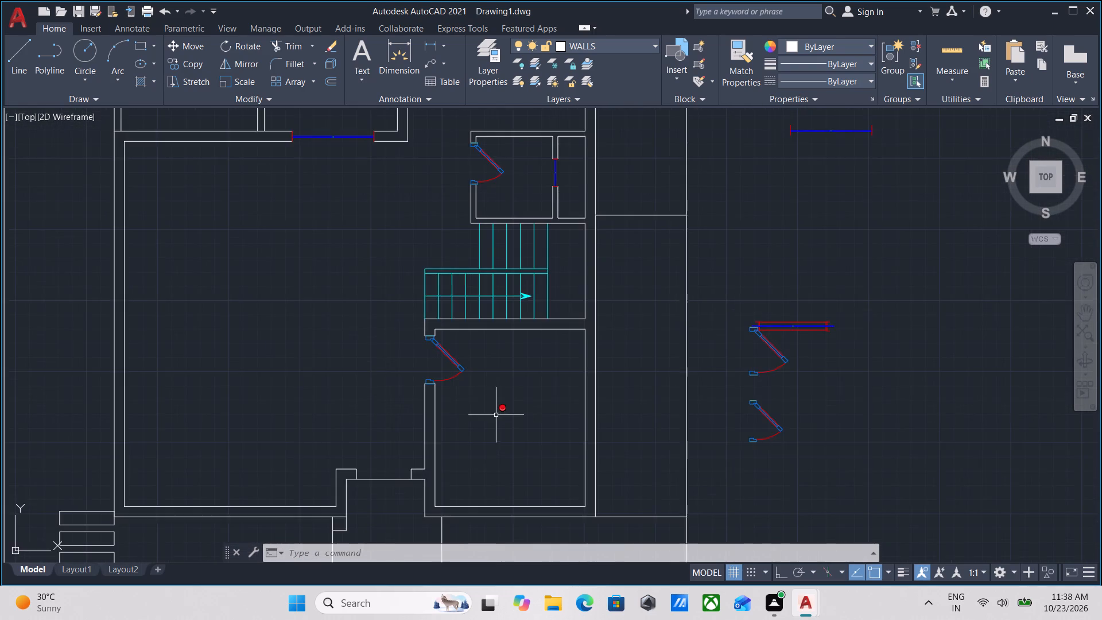
middle_drag(497, 413, 440, 498)
scroll(497, 413, down, 1)
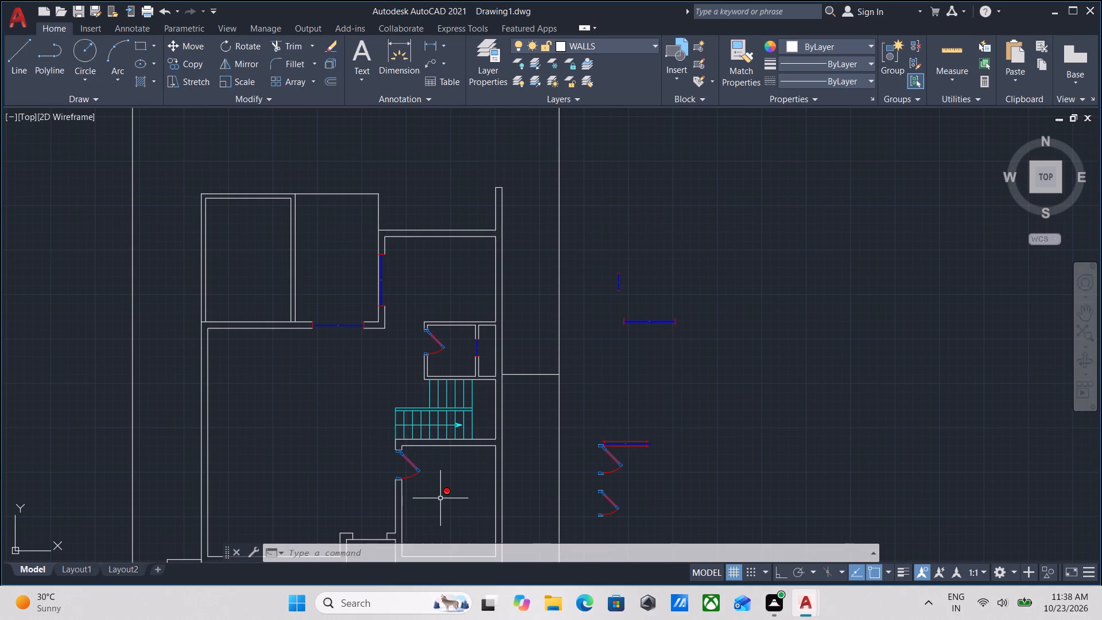
scroll(440, 498, down, 1)
middle_drag(440, 498, 434, 442)
scroll(435, 445, up, 2)
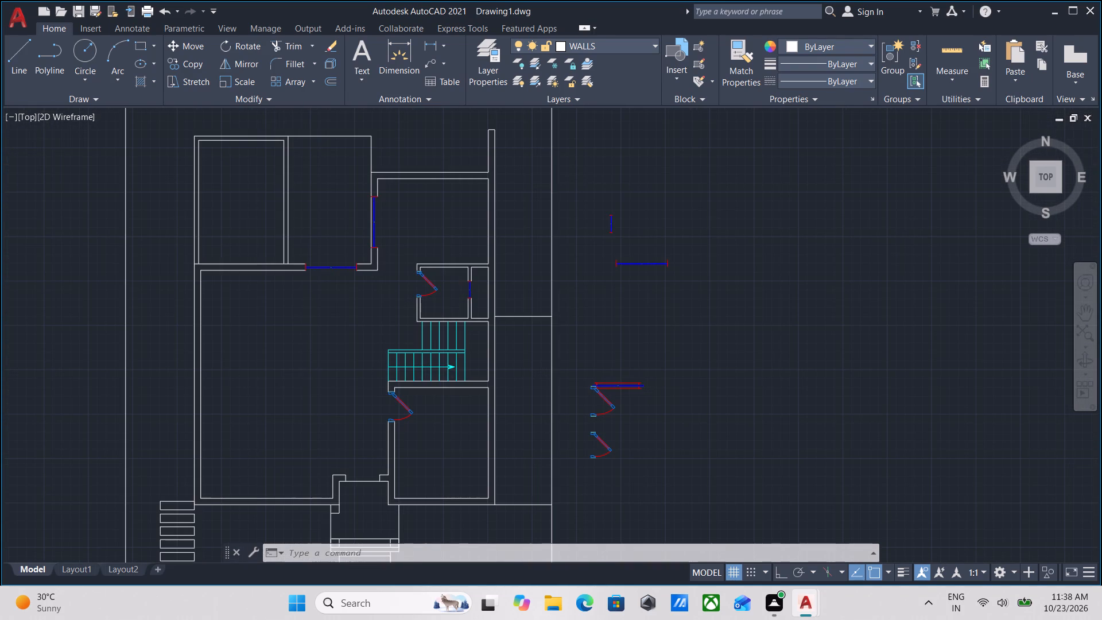
middle_drag(340, 468, 411, 417)
scroll(411, 417, down, 1)
middle_drag(411, 417, 408, 439)
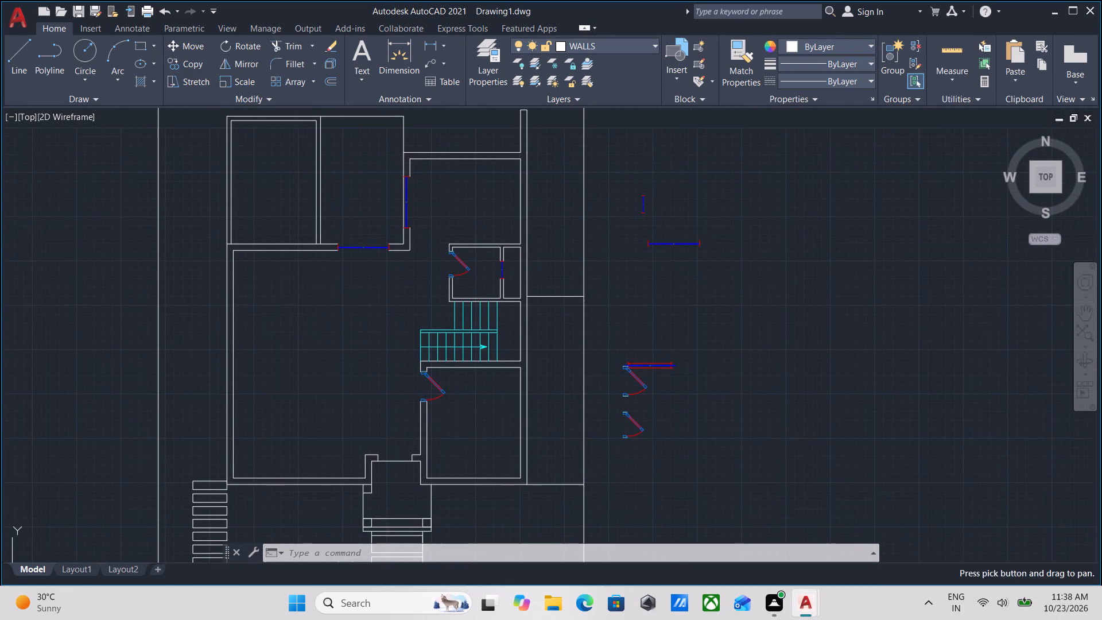
Insert the Door - Imperial block from the tool palettes into the large room, up and to one side of the entrance recess.
scroll(396, 486, up, 2)
middle_drag(396, 487, 355, 426)
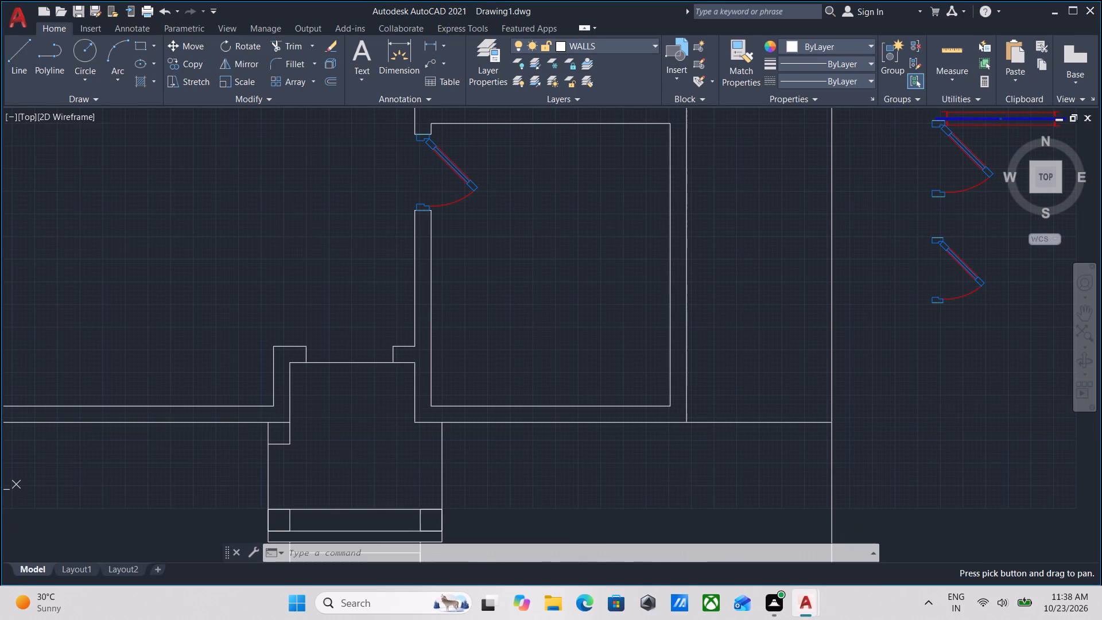
text(TP)
key(Return)
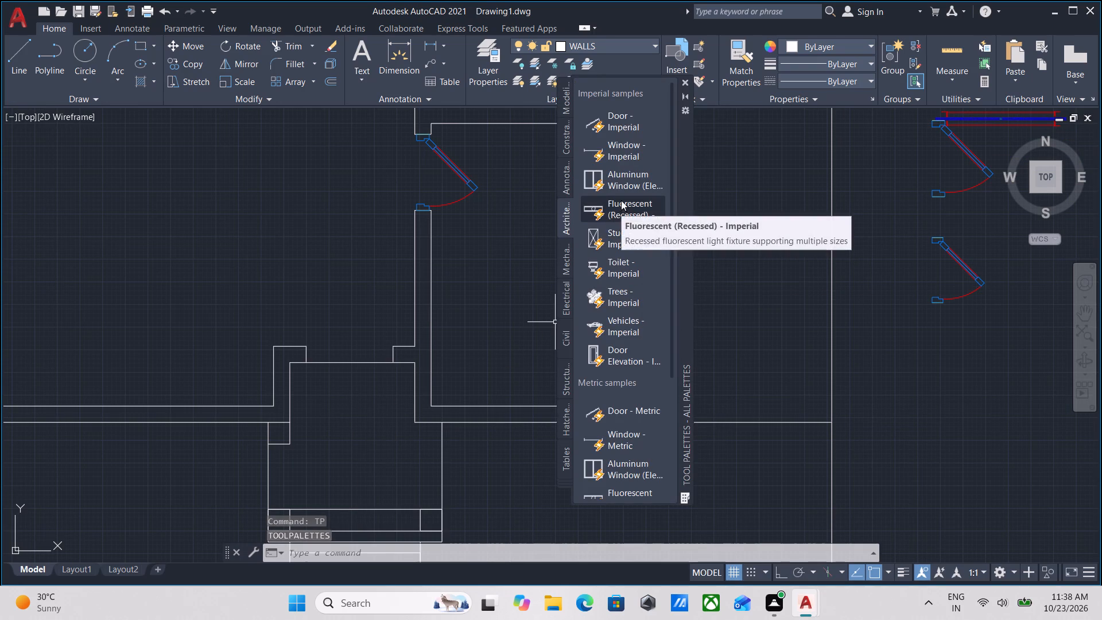
click(625, 127)
middle_drag(266, 297, 369, 350)
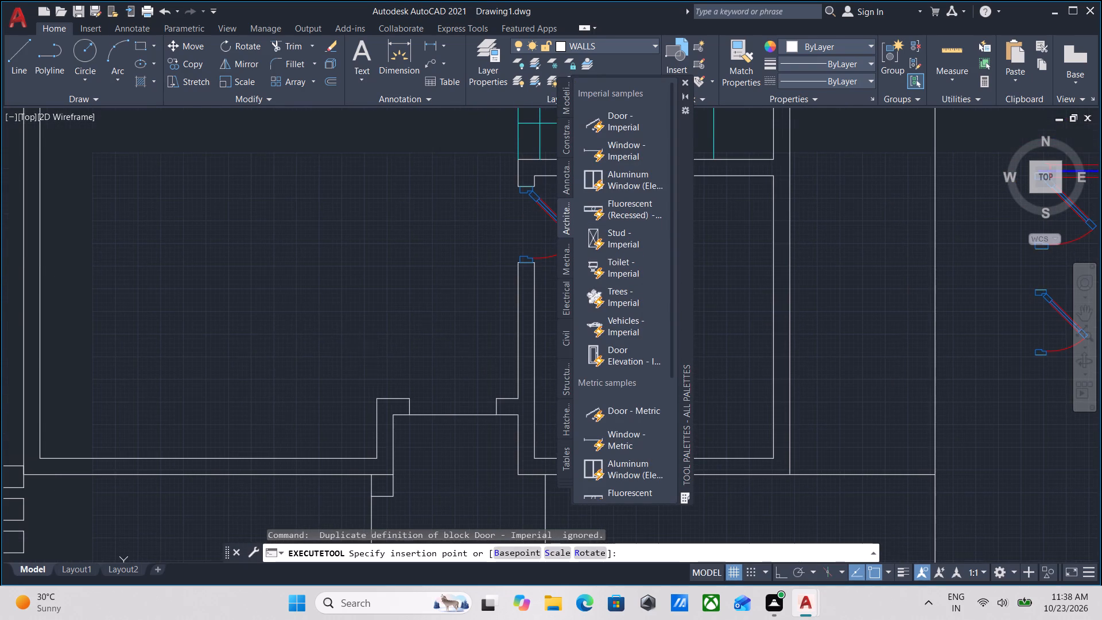
click(243, 331)
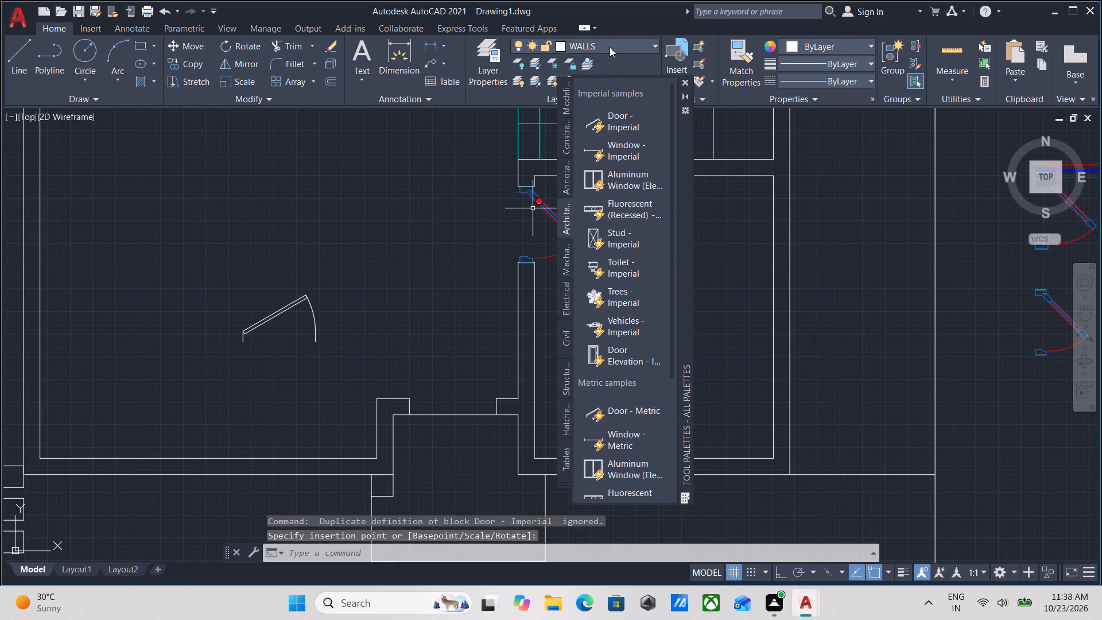
Set the current object colour to Red and close the tool palettes.
click(610, 46)
click(610, 46)
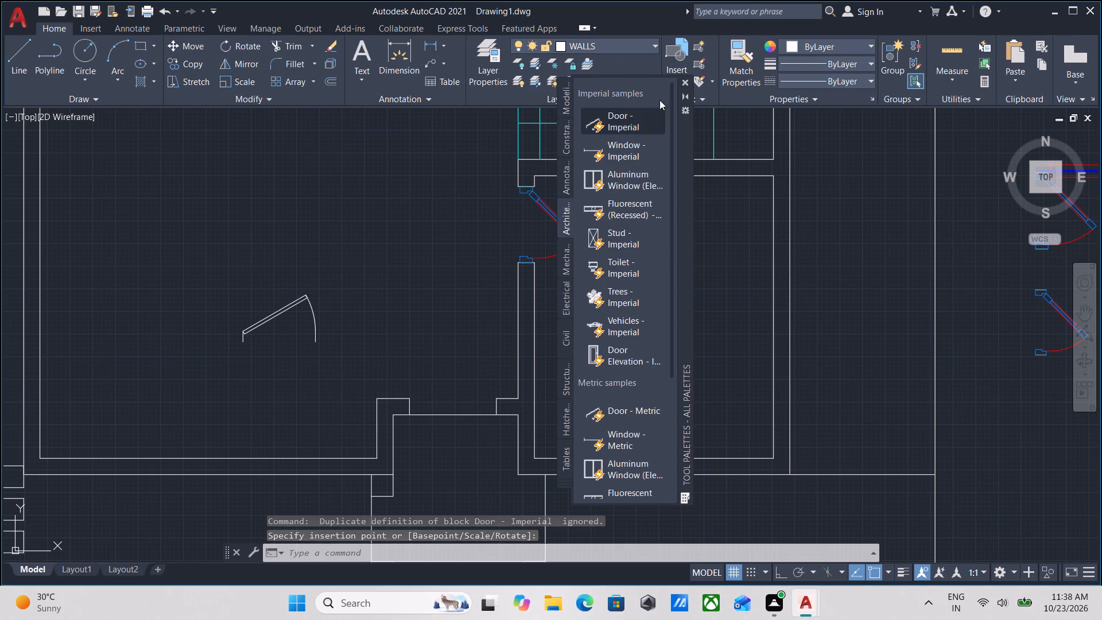
click(792, 46)
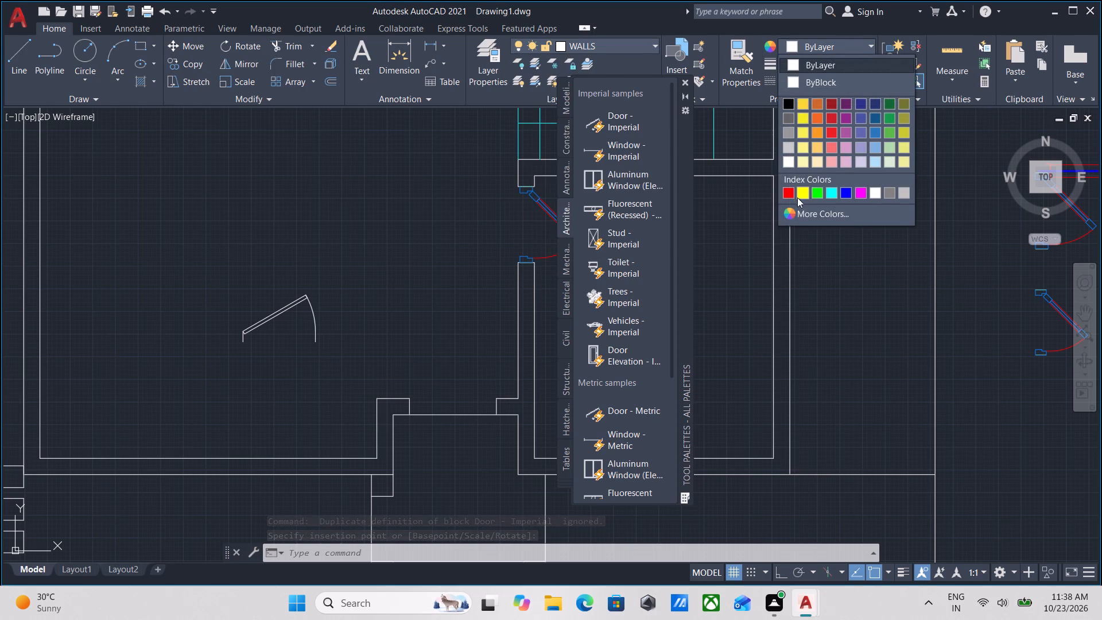
click(787, 193)
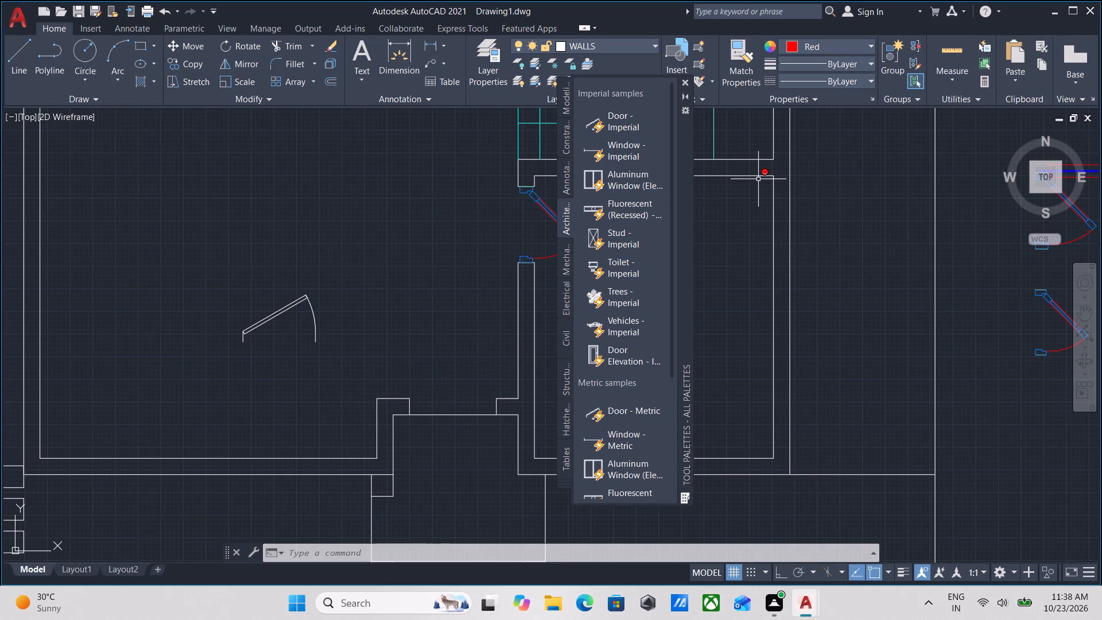
click(688, 82)
Set the new door block in the large room to Open 90º.
scroll(292, 354, up, 2)
middle_drag(266, 311, 267, 314)
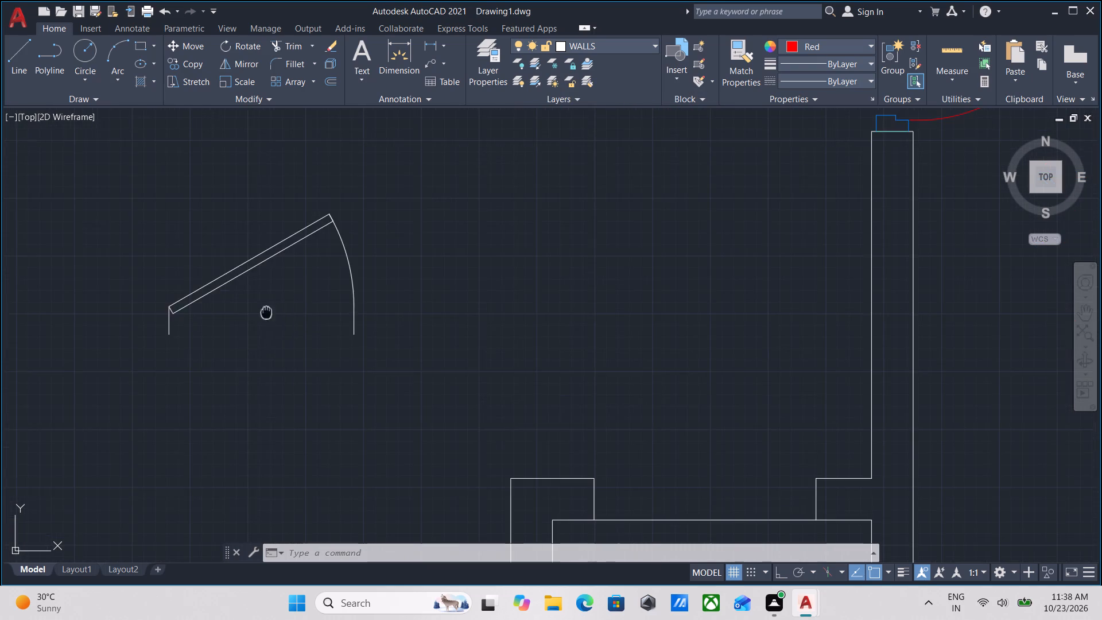
middle_drag(267, 314, 401, 413)
drag(402, 408, 394, 392)
click(338, 319)
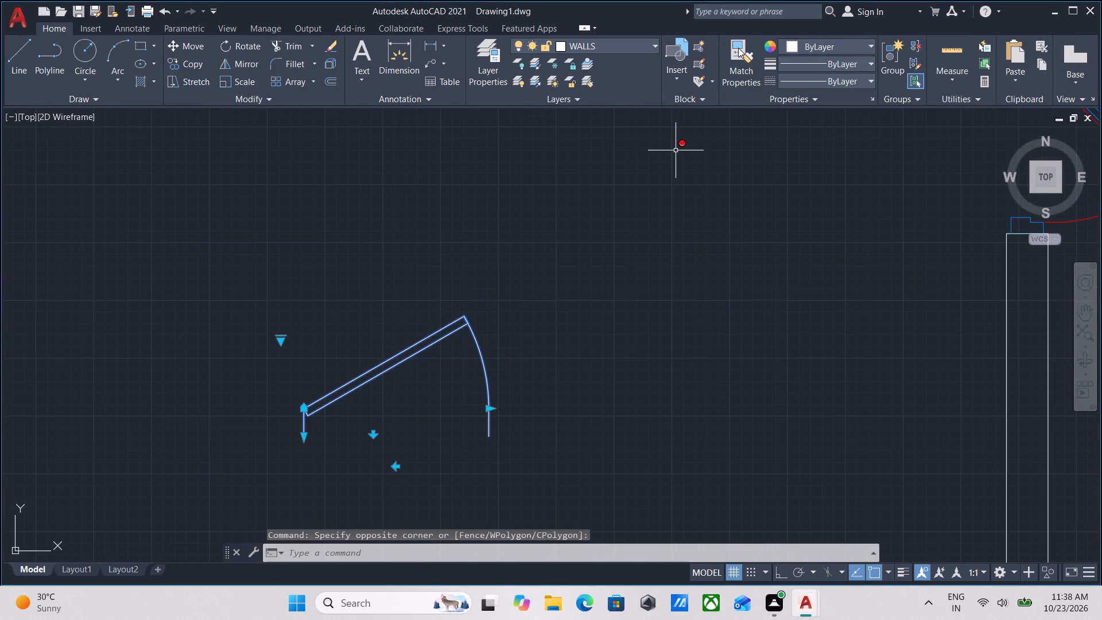
click(792, 41)
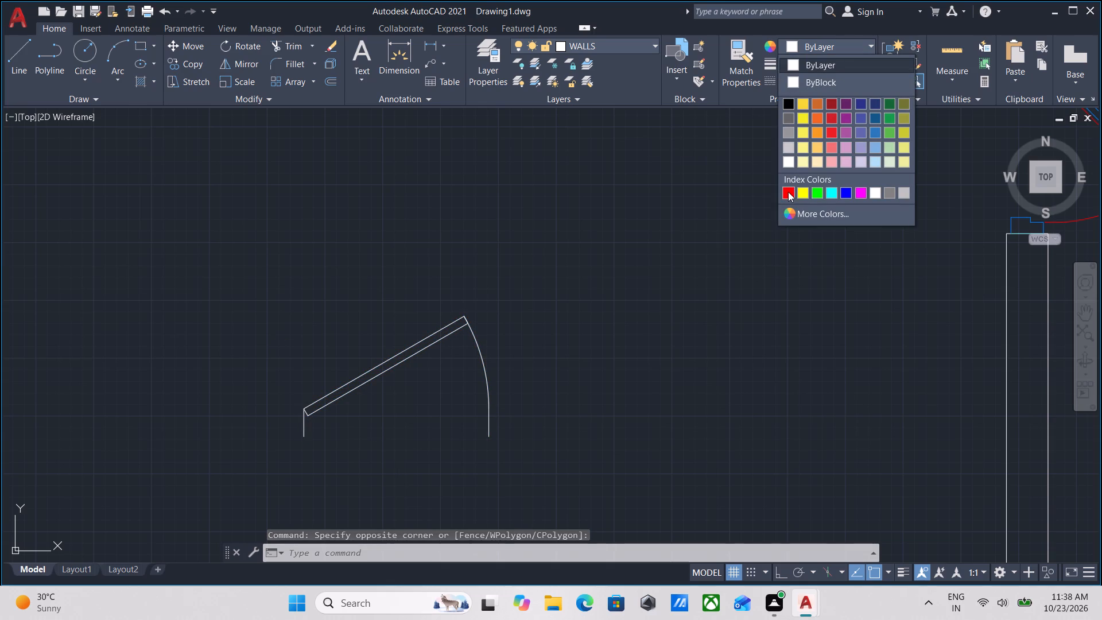
key(Escape)
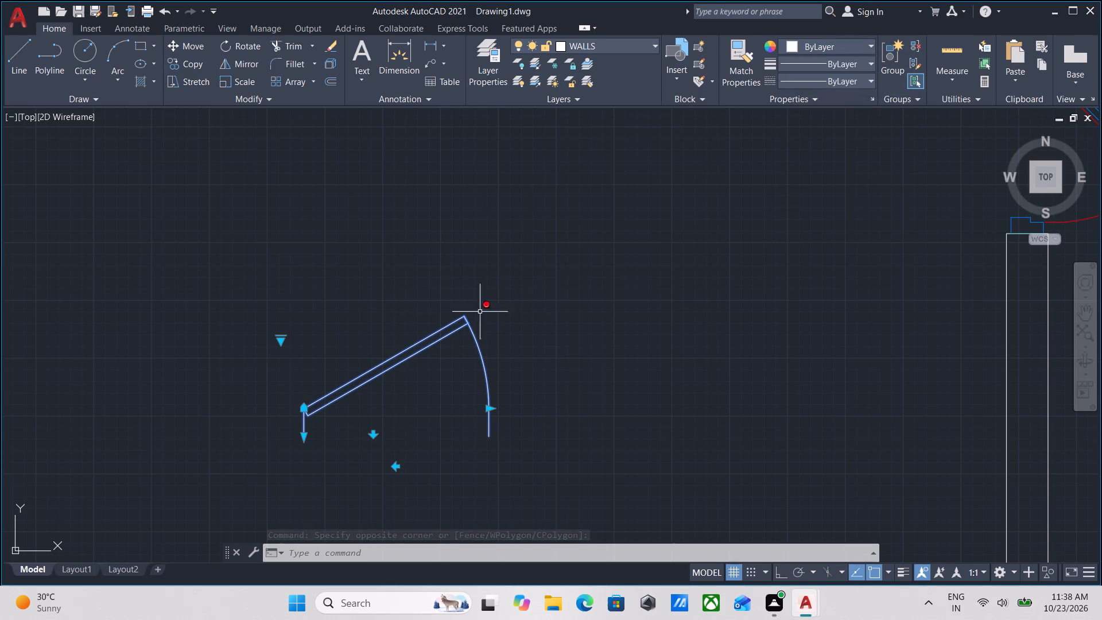
click(280, 340)
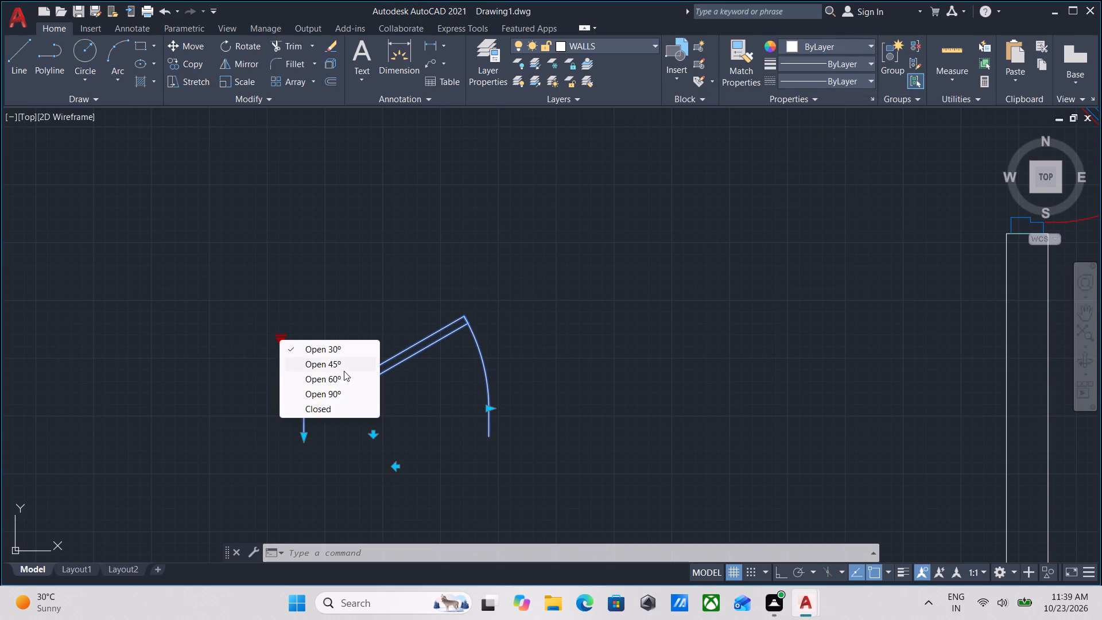
click(339, 389)
key(Escape)
Narrow the door block by its width grip to about half the width of the entrance opening.
drag(550, 492, 545, 478)
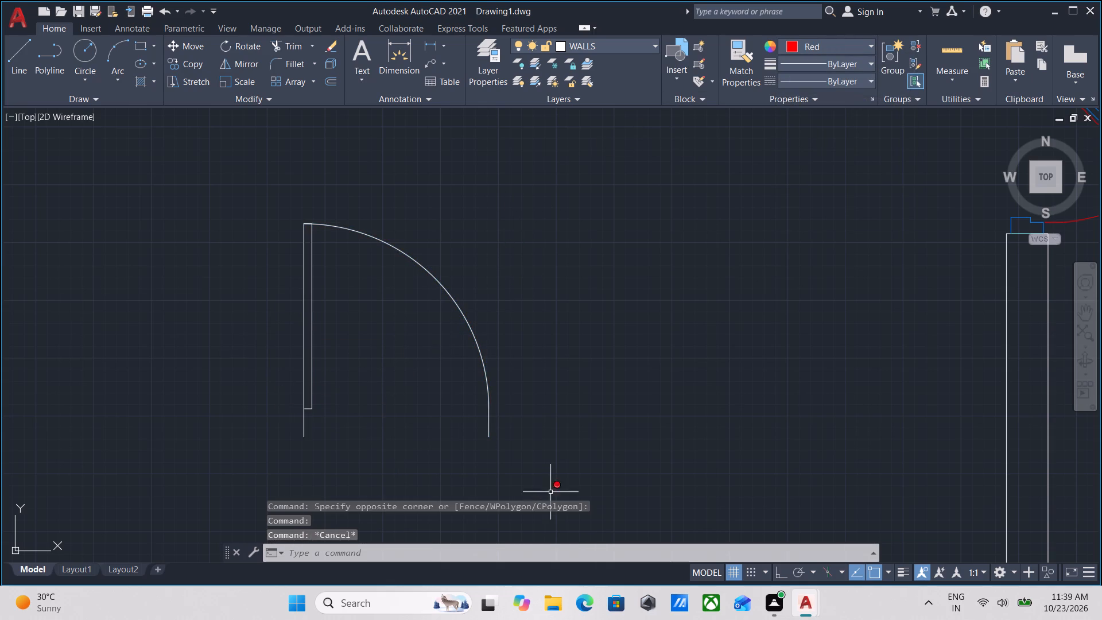
drag(545, 478, 530, 445)
click(431, 352)
click(490, 408)
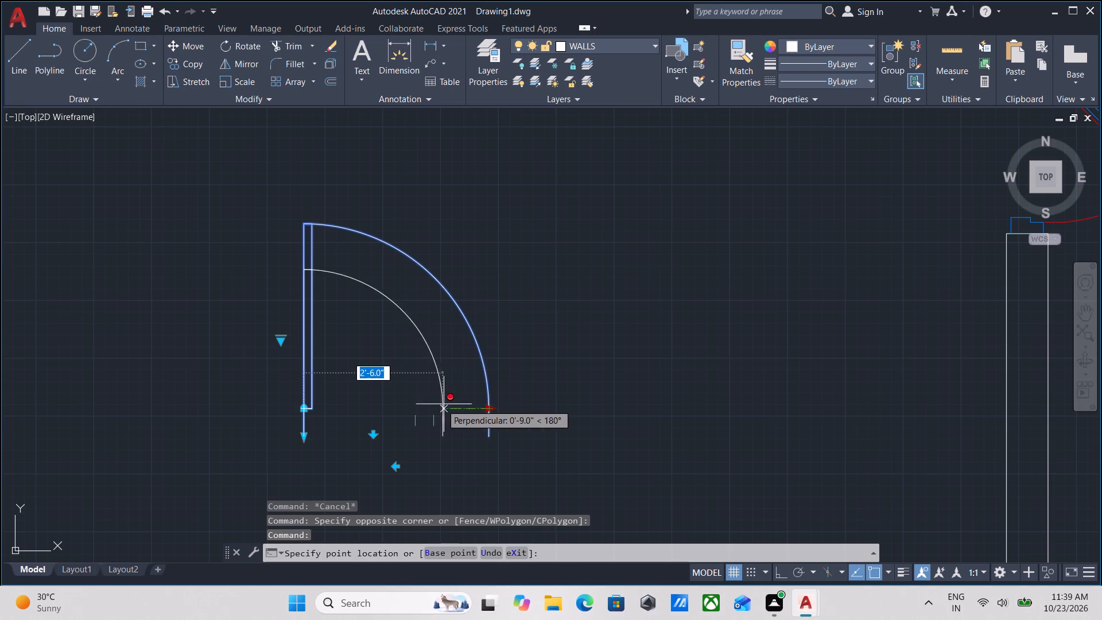
click(388, 403)
key(Escape)
Explode the narrowed door block into separate lines and an arc.
drag(456, 349, 439, 351)
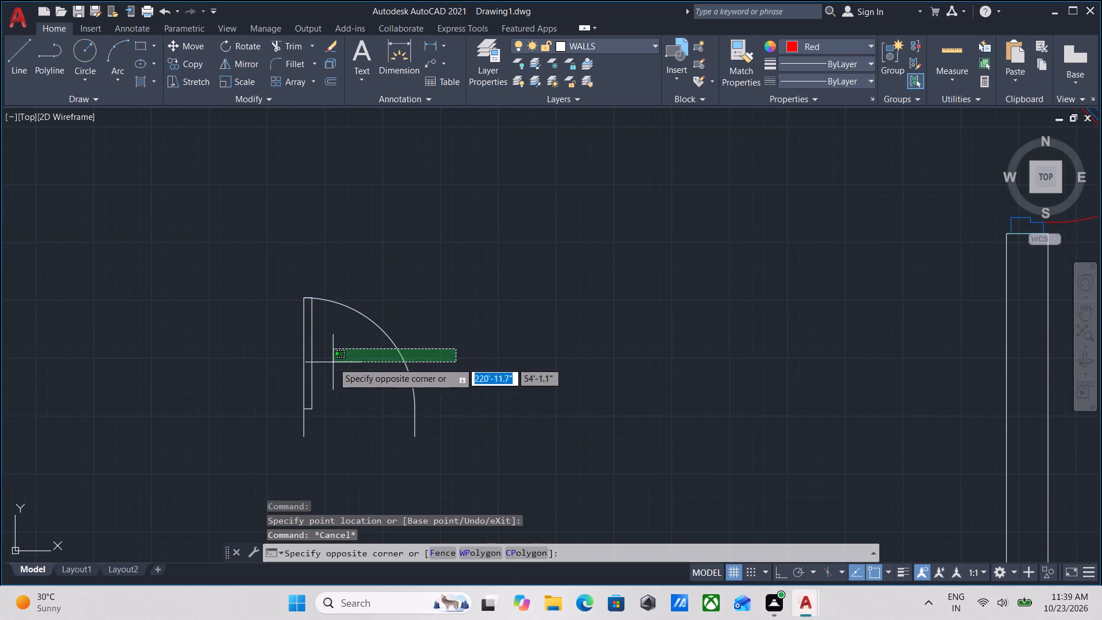
click(333, 362)
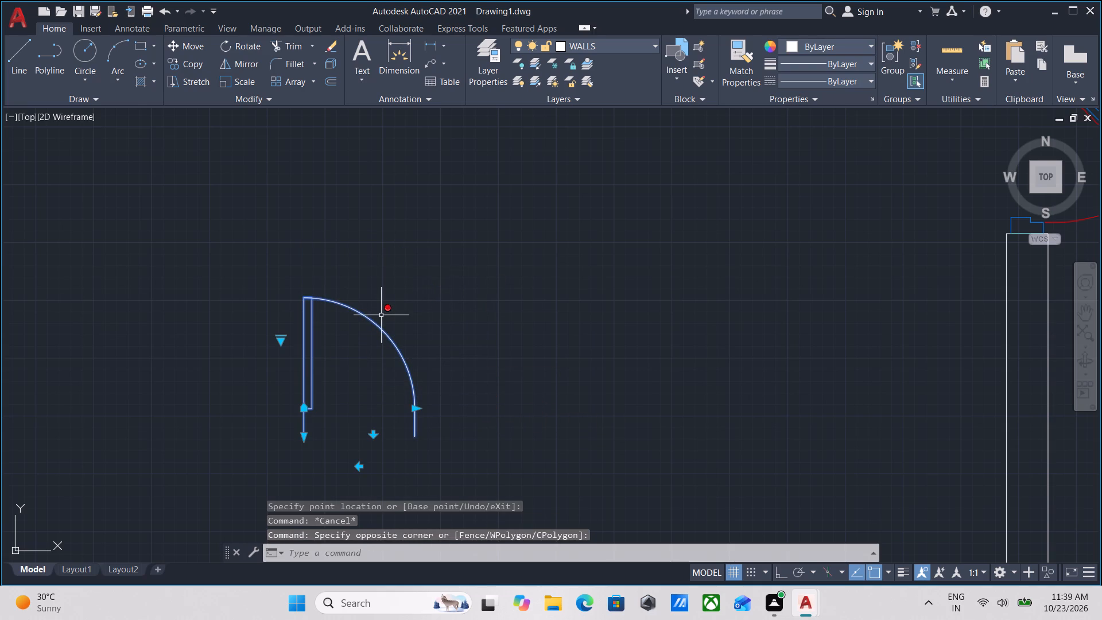
key(x)
key(Return)
Move the exploded door's leaf, swing arc and both jamb lines to the DOORS layer.
drag(408, 311, 399, 317)
click(315, 359)
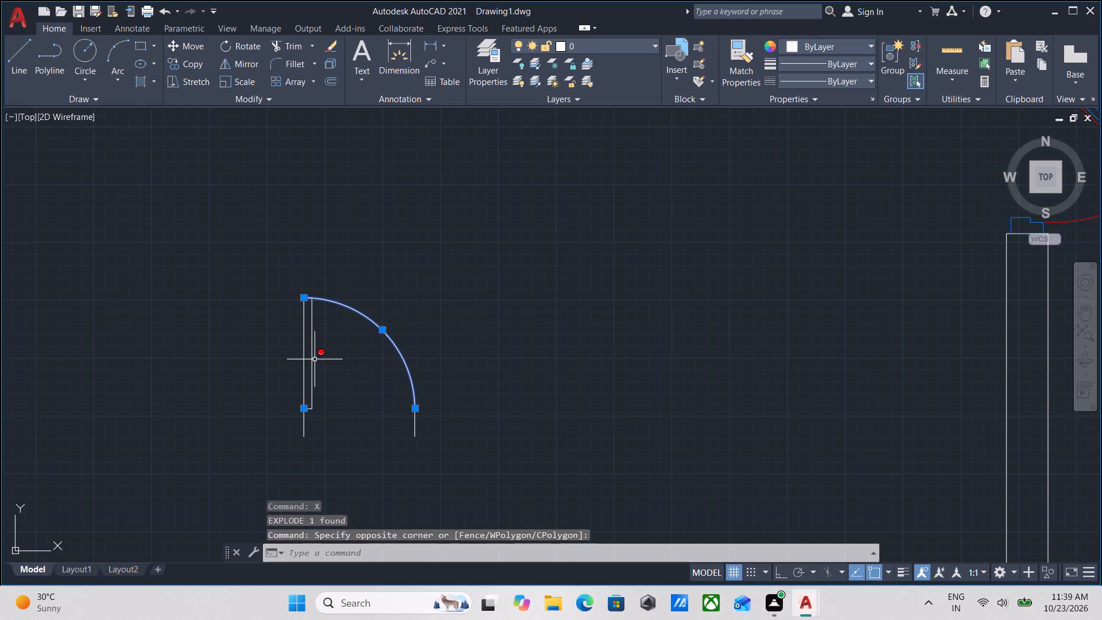
click(325, 373)
click(253, 305)
middle_drag(319, 417, 344, 394)
scroll(319, 417, up, 1)
drag(346, 432, 312, 414)
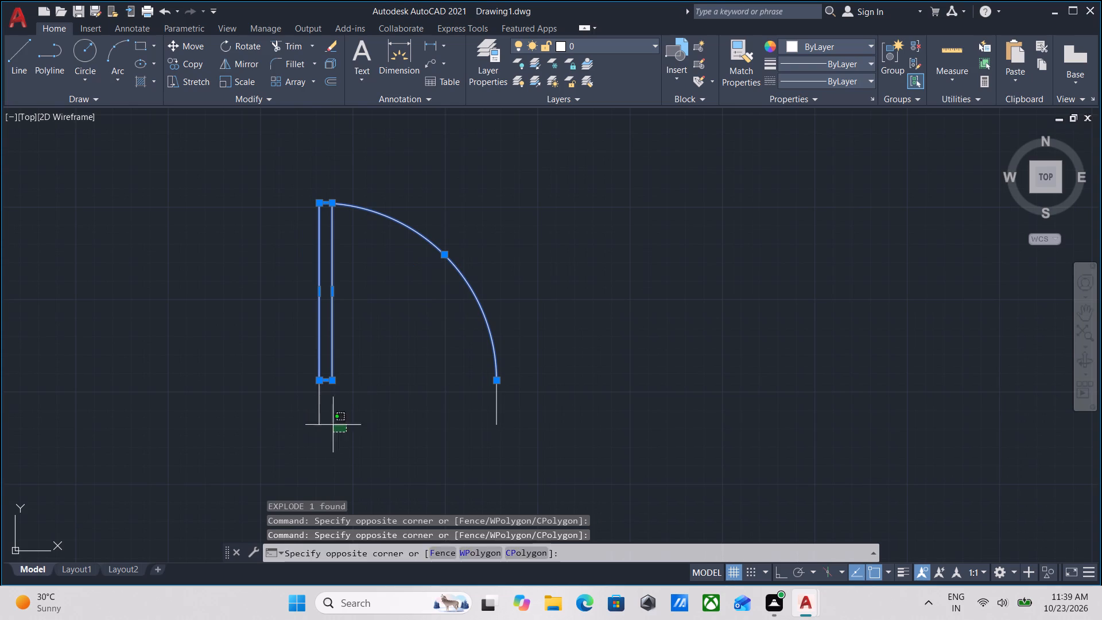
click(283, 398)
click(558, 423)
click(442, 394)
middle_drag(551, 303, 503, 344)
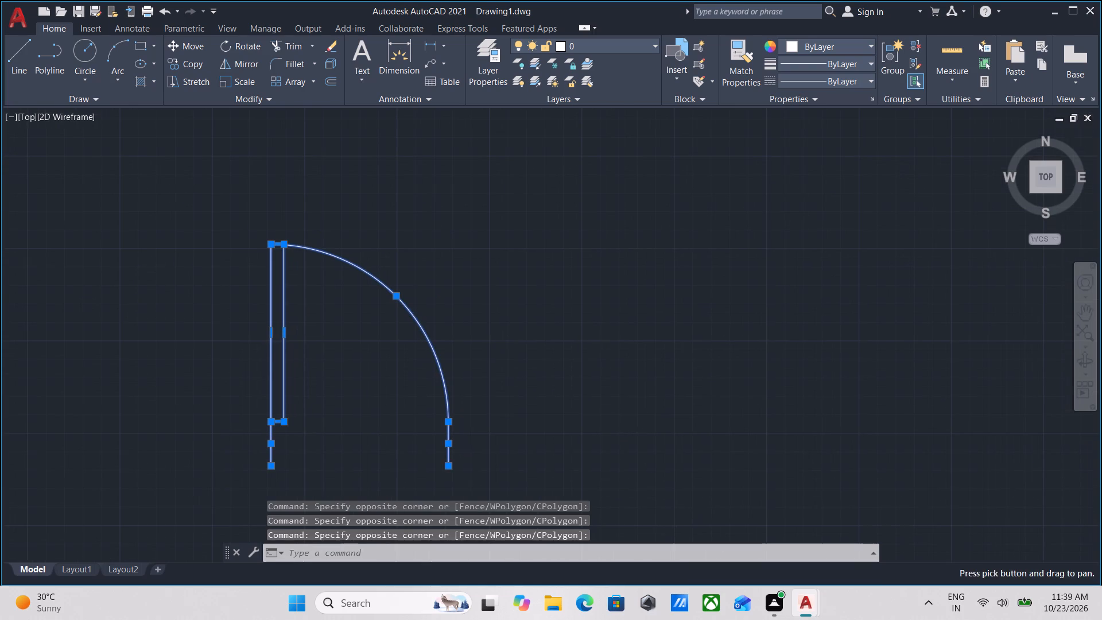
click(616, 36)
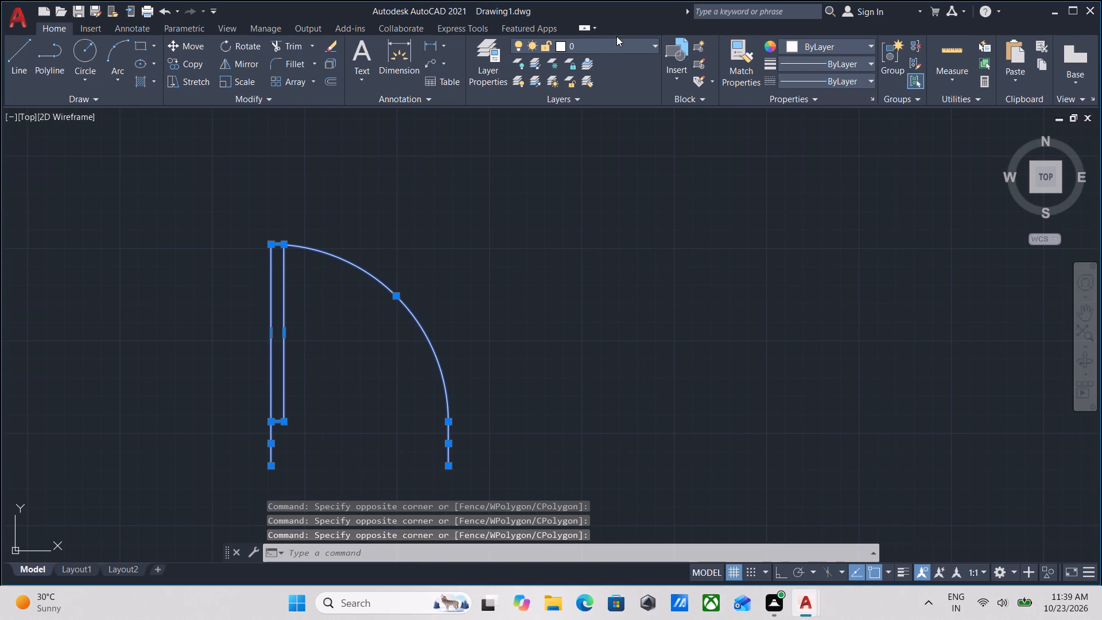
click(616, 39)
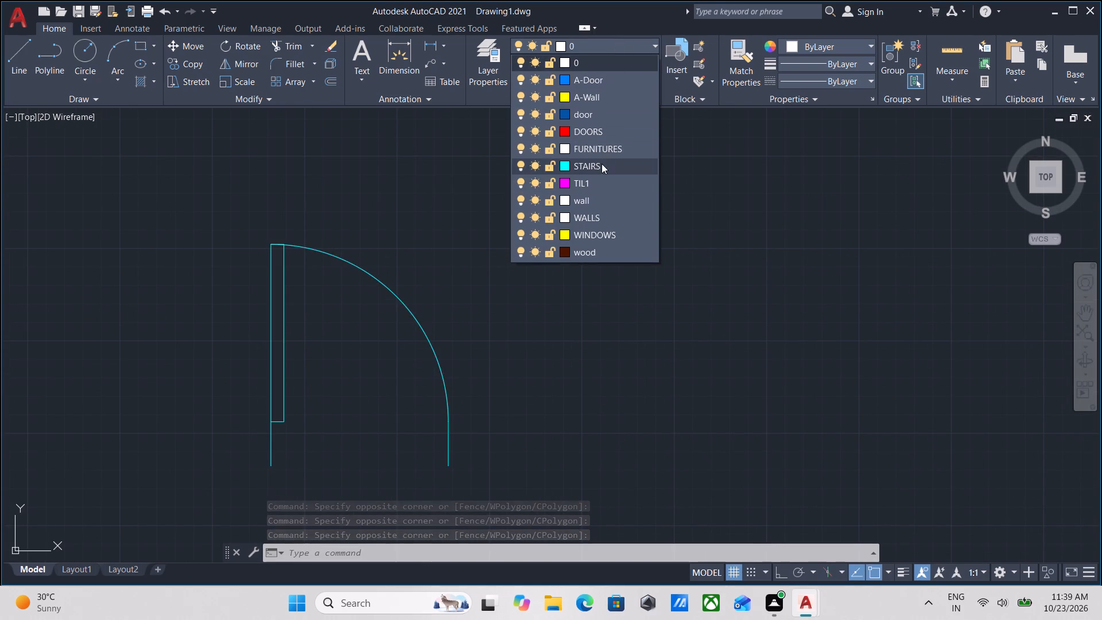
click(603, 133)
key(Escape)
Group the red door's leaf, arc and jamb lines into one object.
scroll(508, 272, down, 2)
middle_drag(519, 261, 564, 238)
click(570, 362)
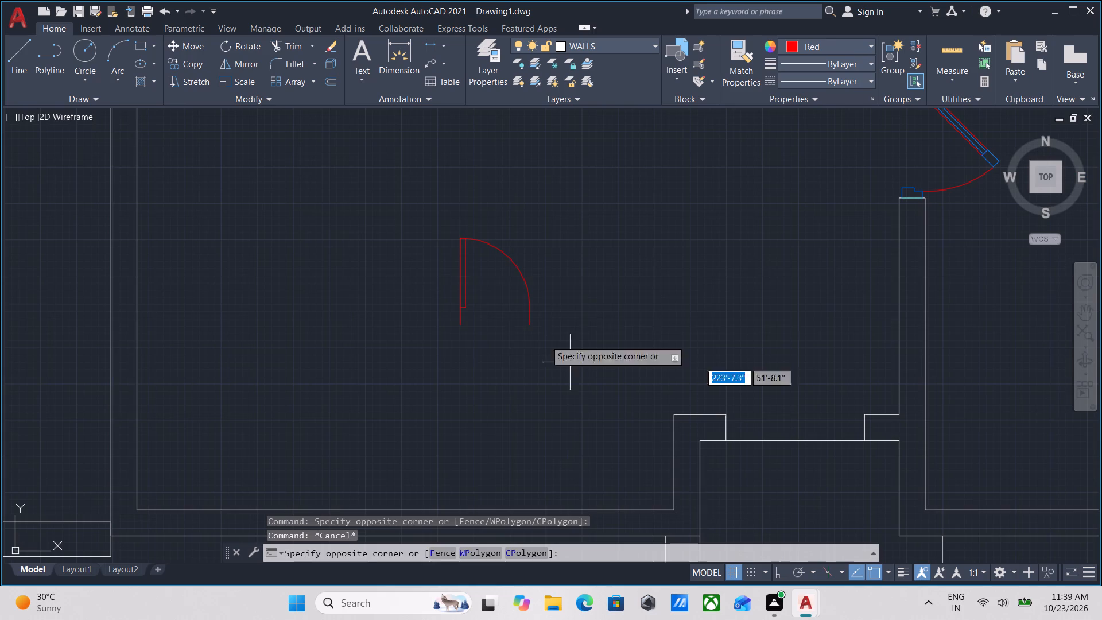
click(402, 235)
key(g)
key(Return)
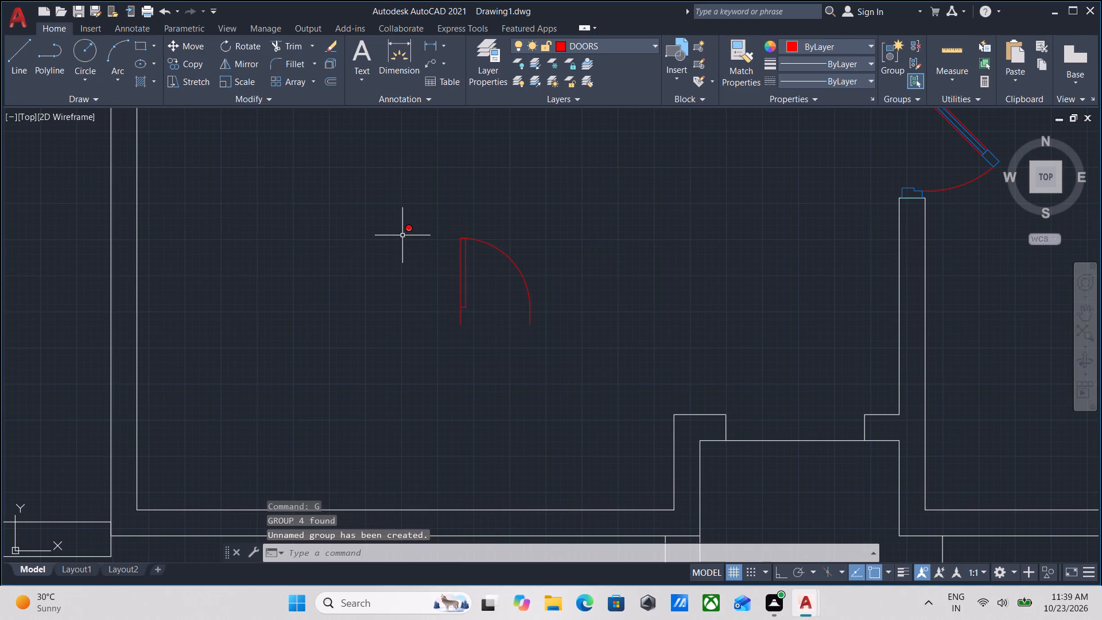
Mirror the door group about a vertical line through its arc-side jamb line, keeping the original, to form a double door.
drag(586, 348, 568, 340)
click(389, 280)
middle_drag(460, 319, 450, 384)
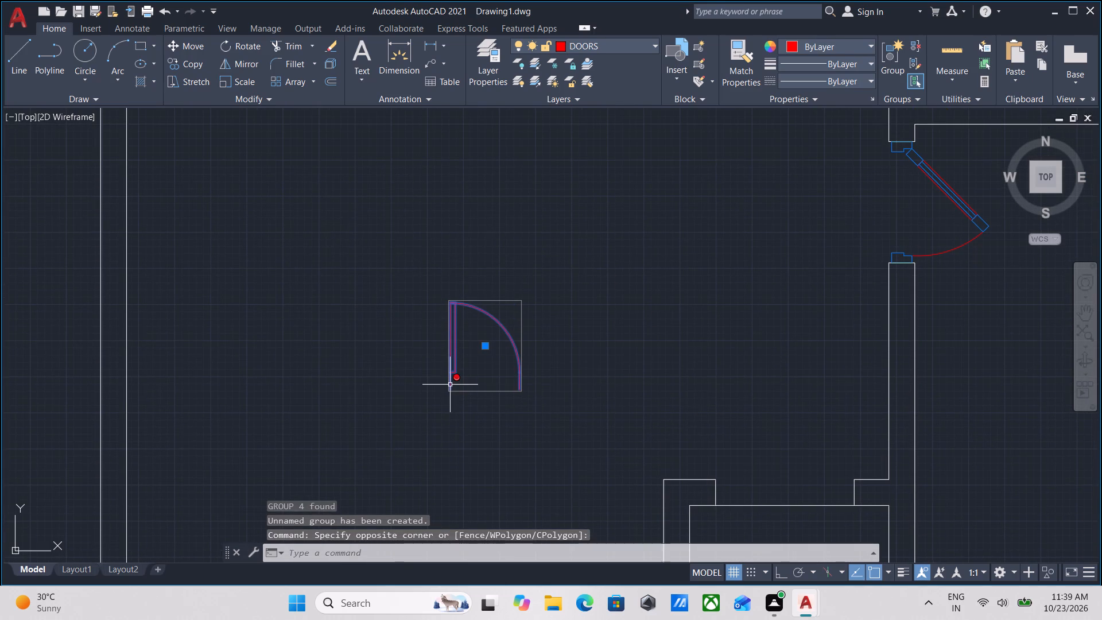
text(MI)
key(Return)
scroll(510, 397, up, 2)
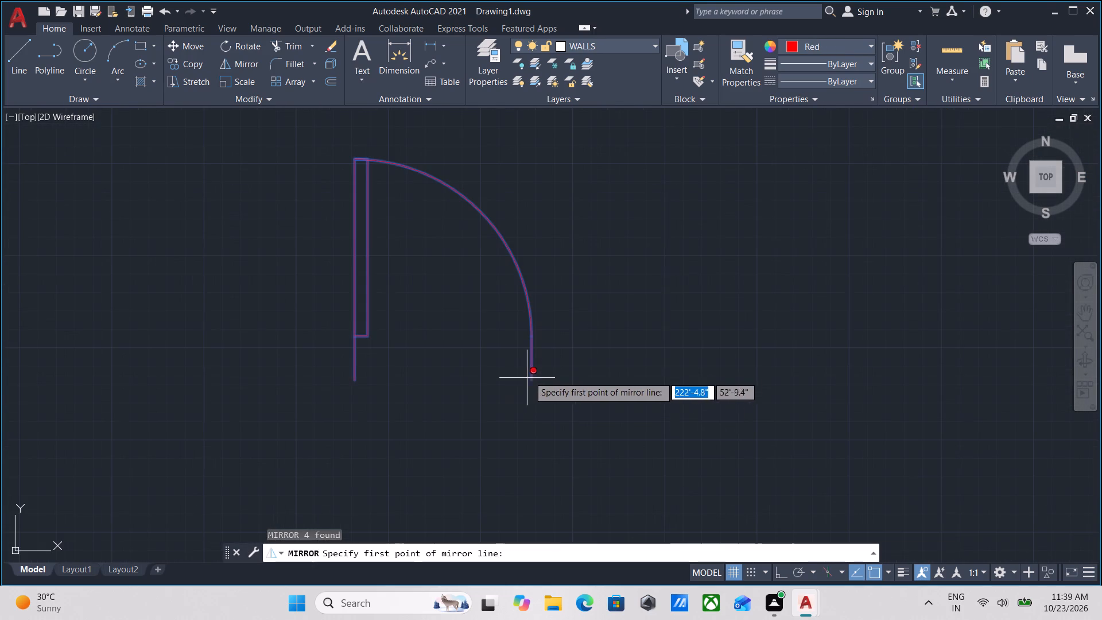
click(529, 378)
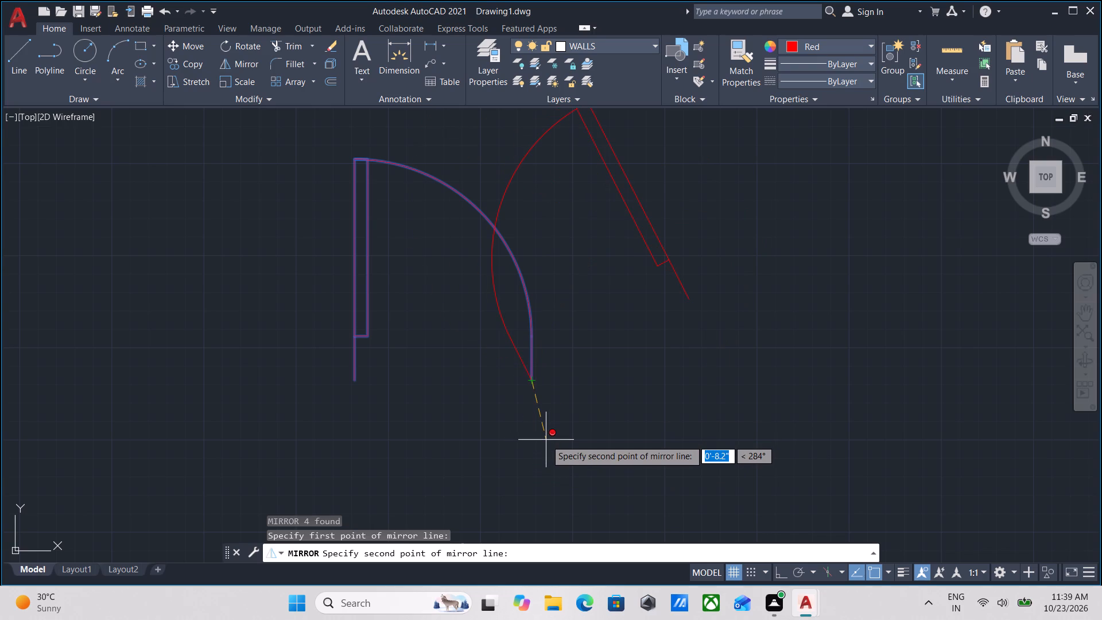
key(F8)
click(542, 437)
scroll(562, 387, down, 1)
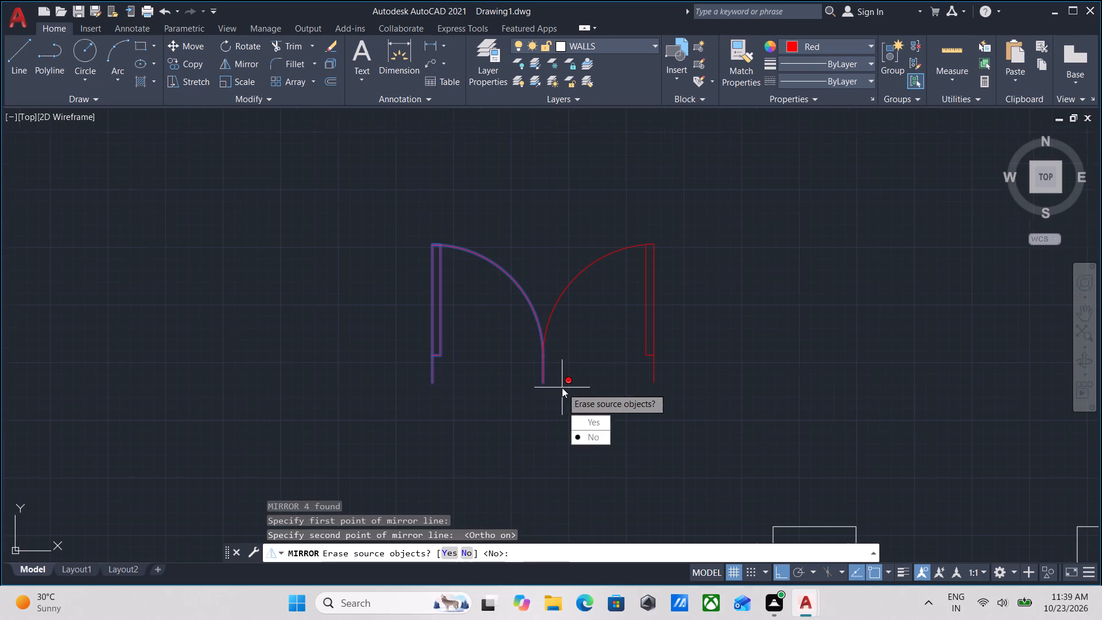
drag(584, 441, 542, 437)
Group both door leaves into one double-door unit.
click(684, 411)
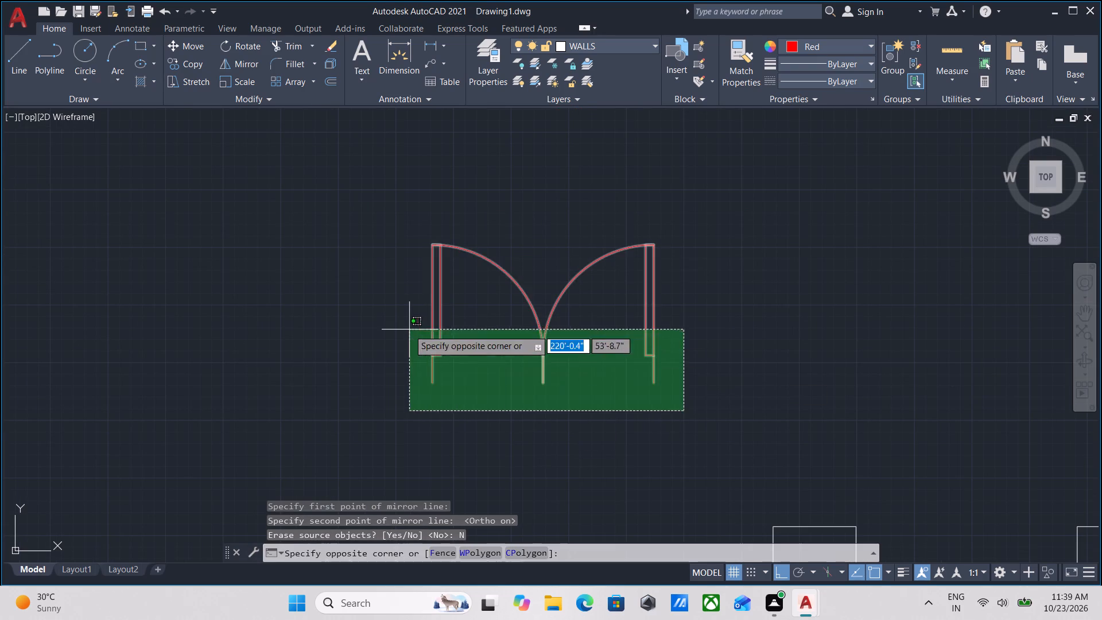
click(409, 330)
key(g)
key(Return)
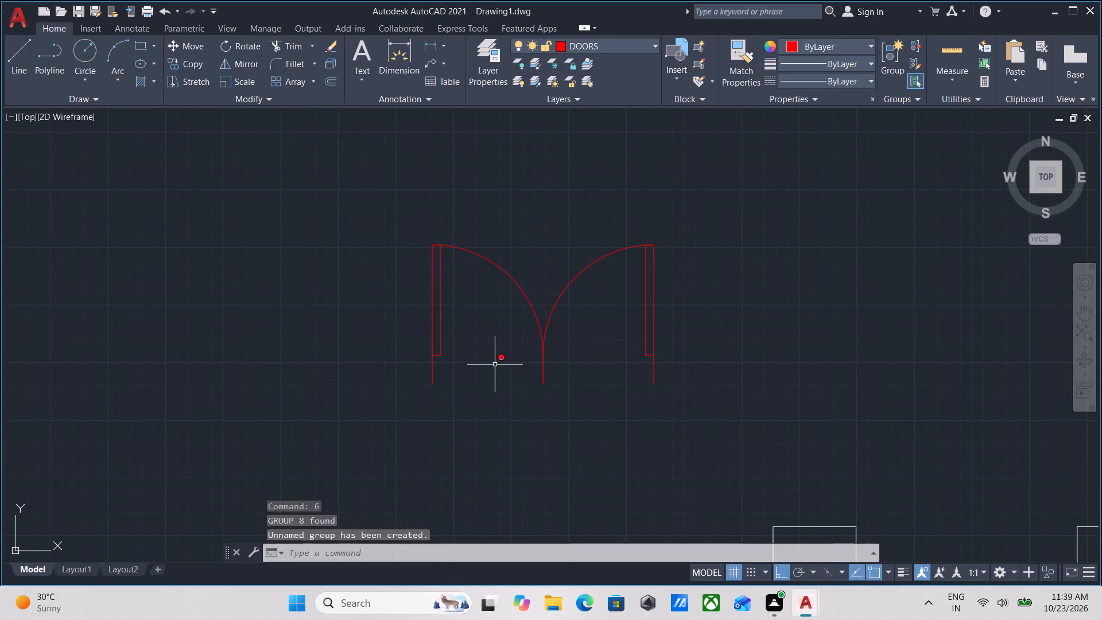
Copy the double door from the lower end of its left jamb line to the left corner of the entrance opening, with ortho off.
click(589, 374)
click(459, 330)
middle_drag(495, 333, 509, 318)
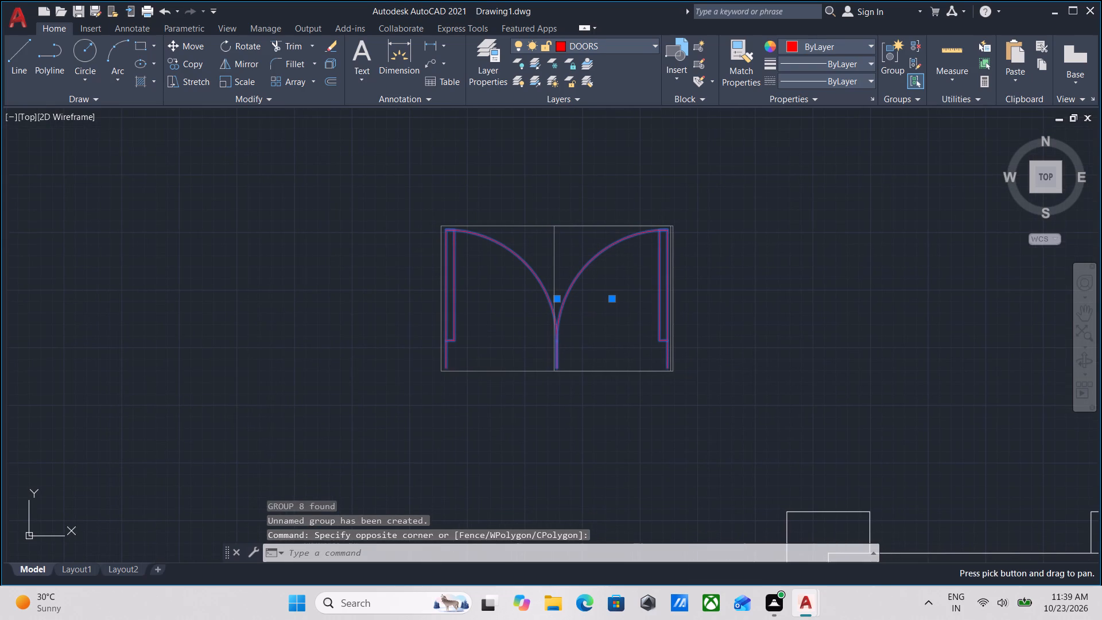
text(CO)
key(Return)
scroll(487, 371, up, 2)
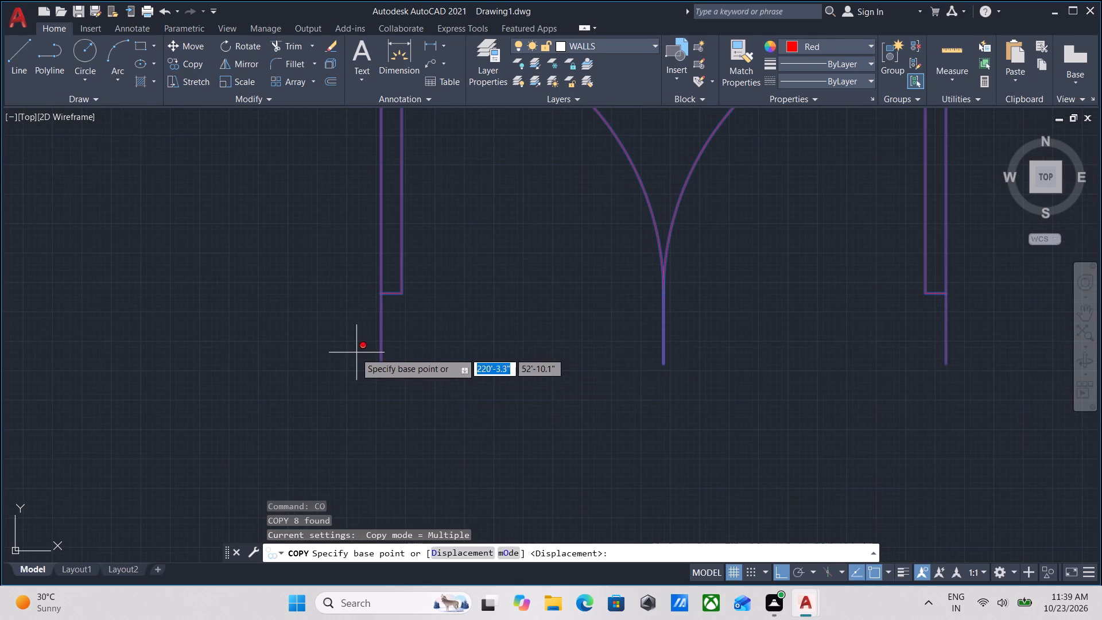
click(377, 361)
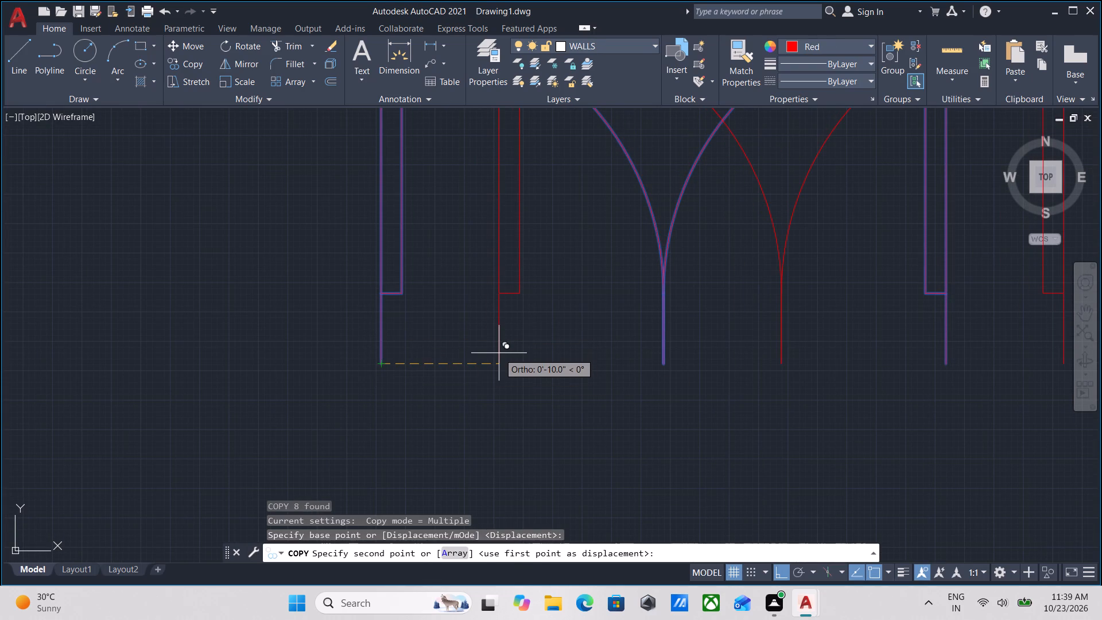
key(F8)
scroll(509, 337, down, 1)
middle_drag(509, 337, 378, 268)
scroll(467, 273, down, 3)
middle_drag(475, 279, 288, 169)
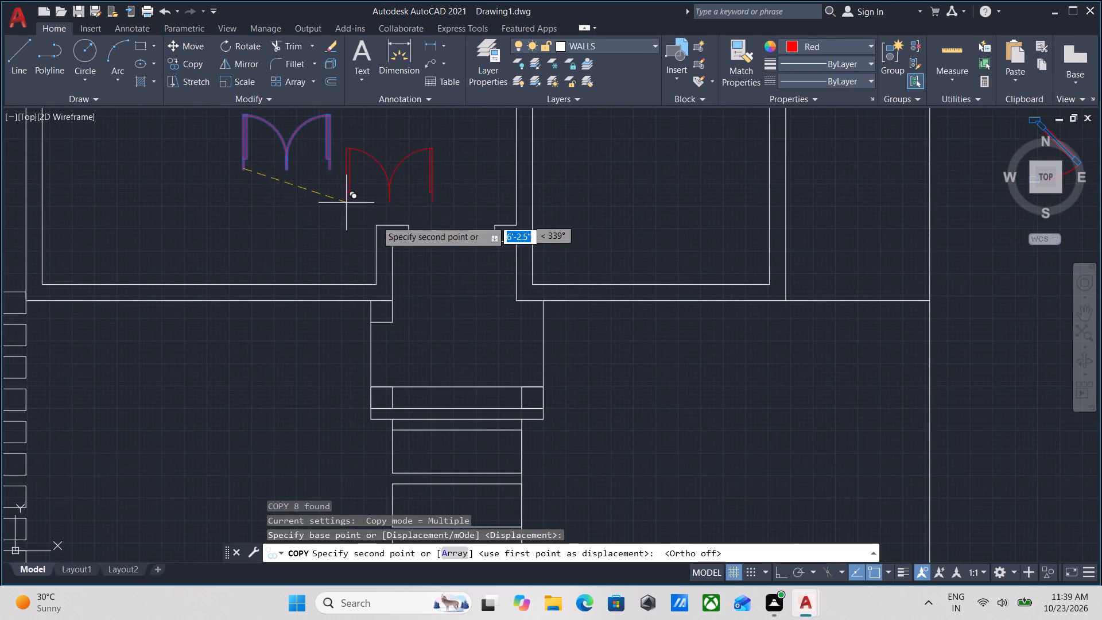
scroll(420, 231, up, 2)
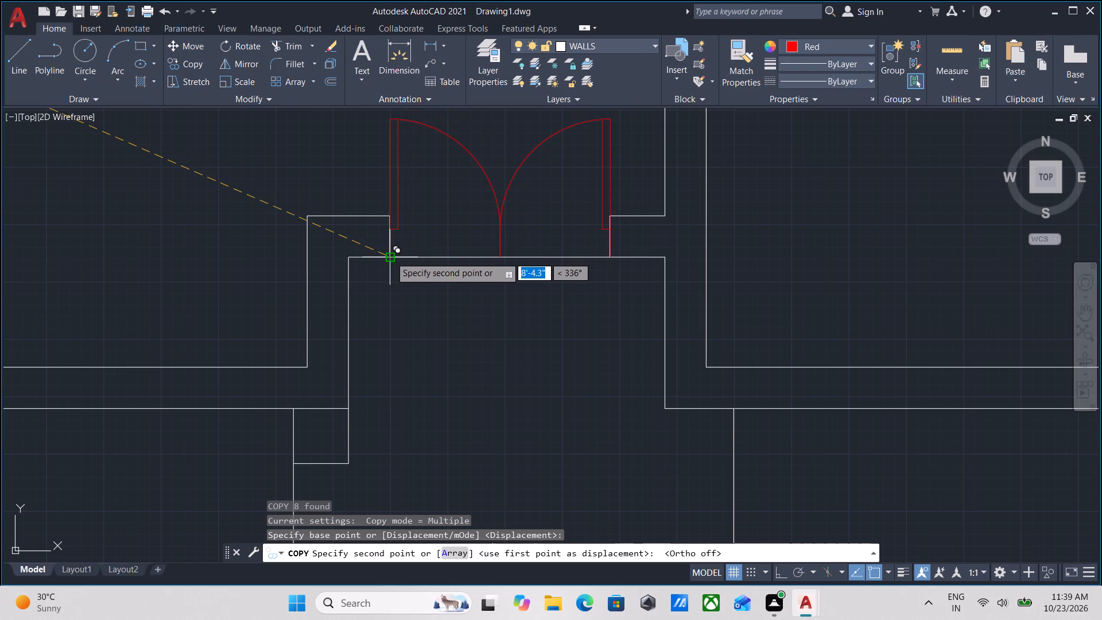
click(390, 257)
scroll(420, 211, down, 1)
middle_drag(420, 211, 415, 279)
scroll(420, 275, down, 3)
middle_drag(420, 275, 410, 311)
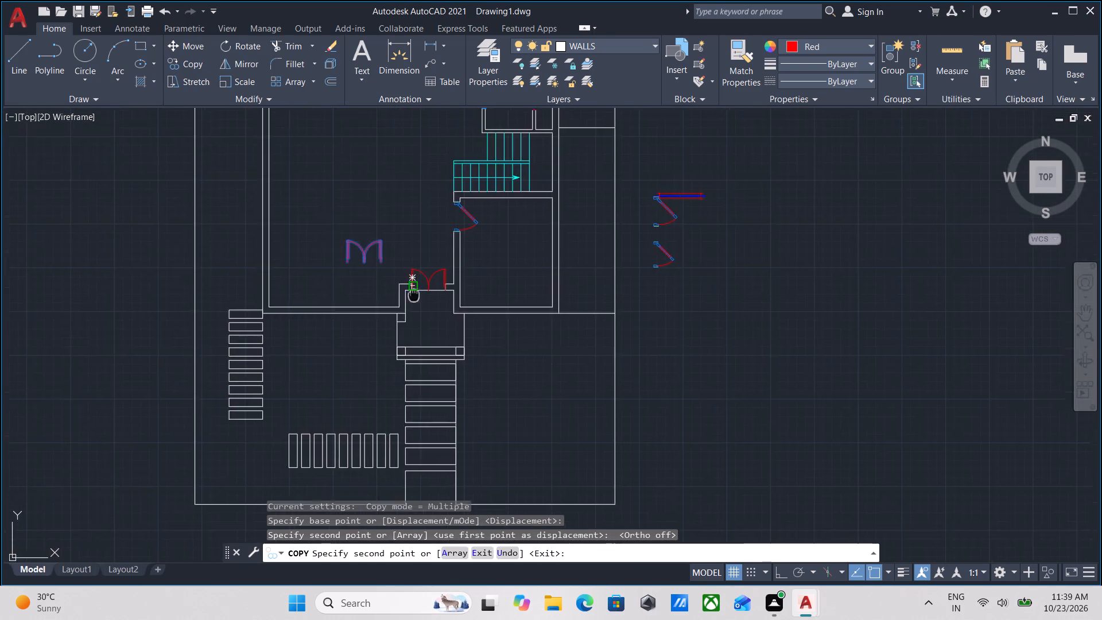
middle_drag(410, 311, 405, 371)
middle_drag(382, 301, 378, 392)
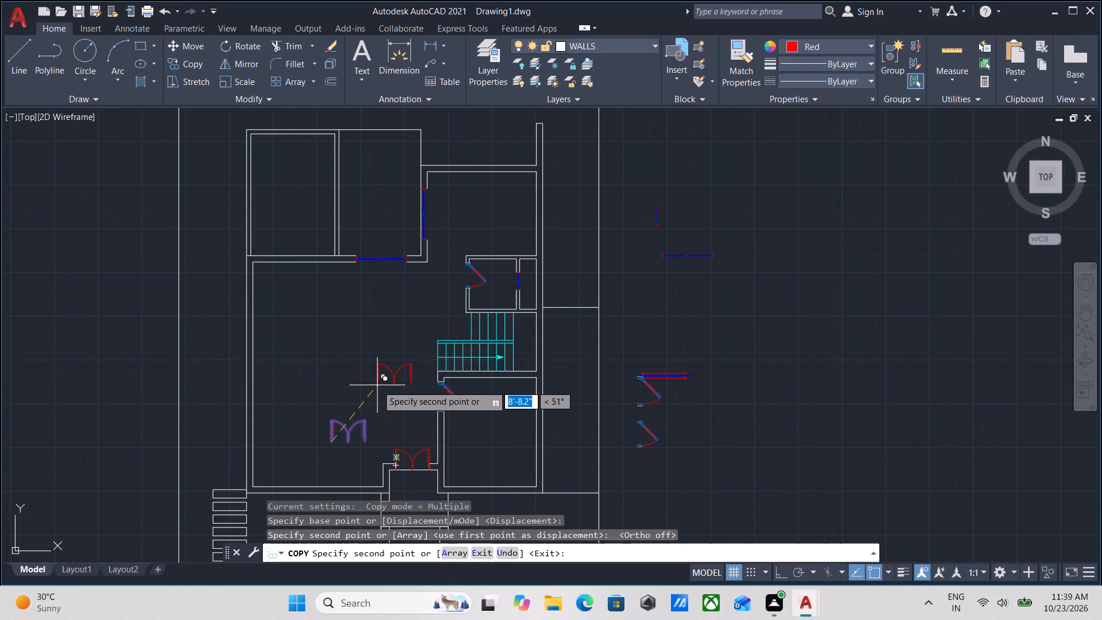
scroll(377, 379, down, 1)
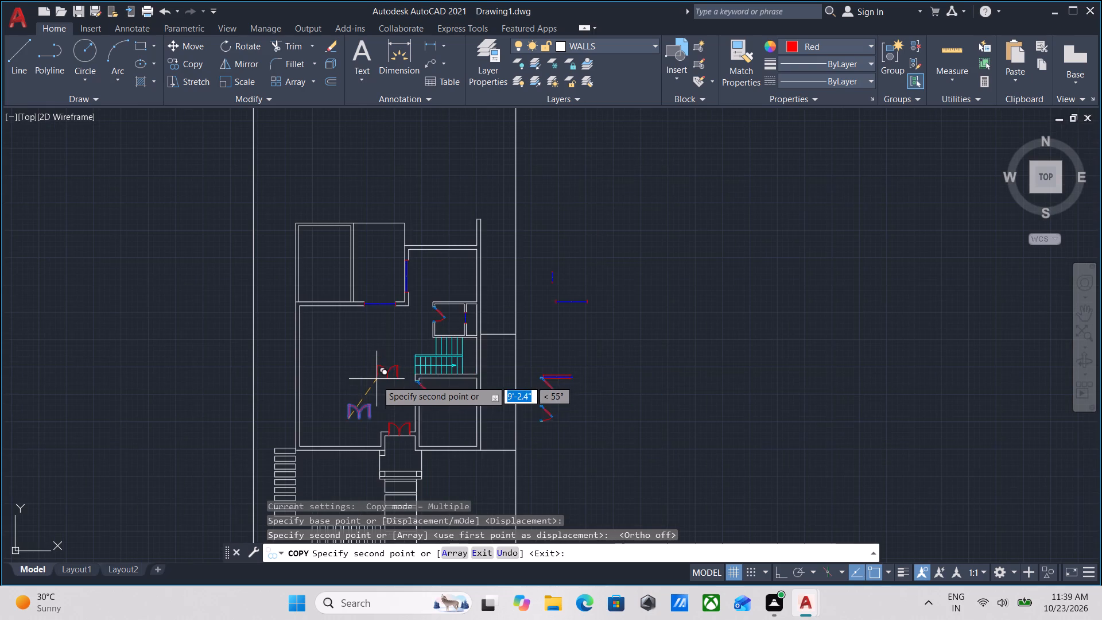
key(Escape)
Examine the plan around the stairs, entrance path, outdoor paving strips and plot boundary.
scroll(474, 398, up, 2)
middle_drag(457, 381, 441, 266)
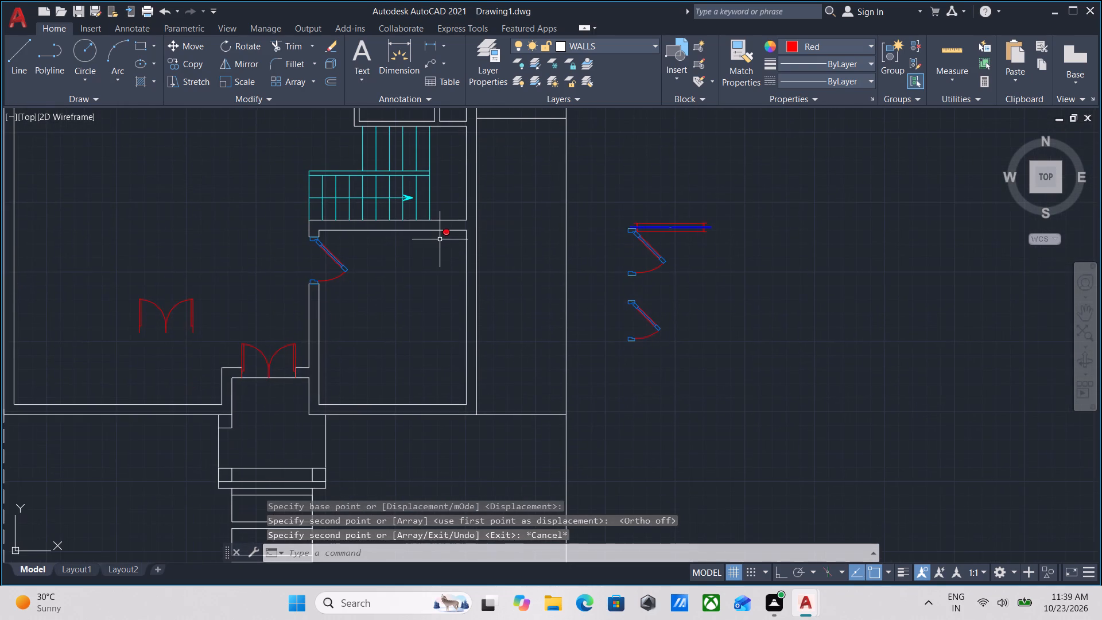
scroll(566, 273, down, 1)
middle_drag(565, 253, 573, 158)
scroll(490, 339, up, 1)
middle_drag(494, 331, 602, 150)
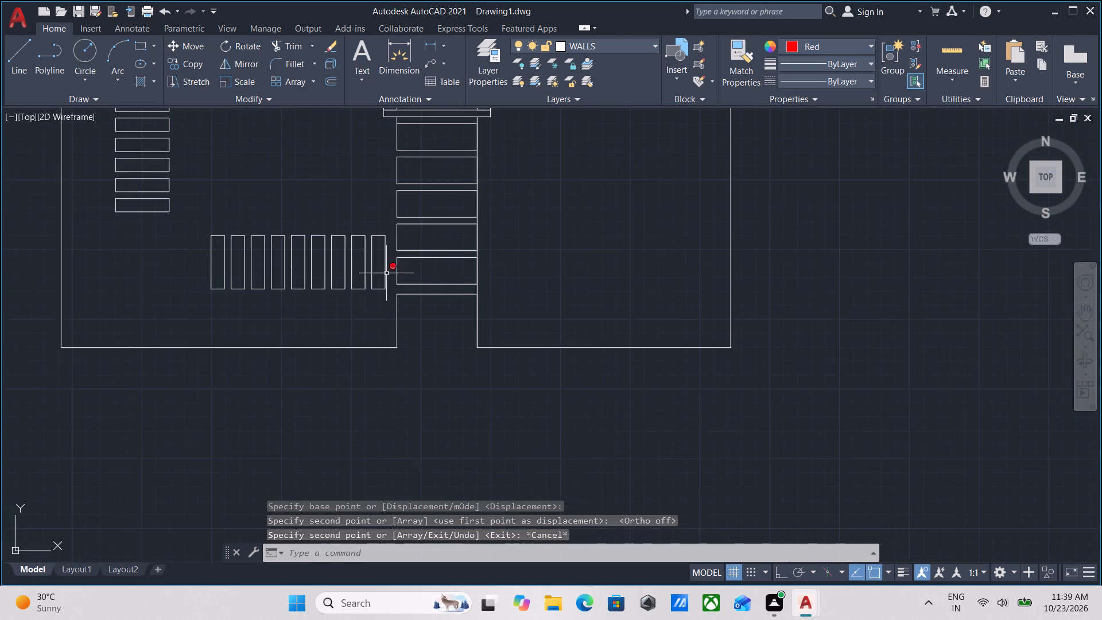
scroll(378, 277, down, 2)
middle_drag(378, 277, 606, 352)
middle_drag(242, 188, 316, 336)
scroll(261, 222, up, 1)
middle_drag(837, 277, 557, 319)
scroll(560, 319, up, 2)
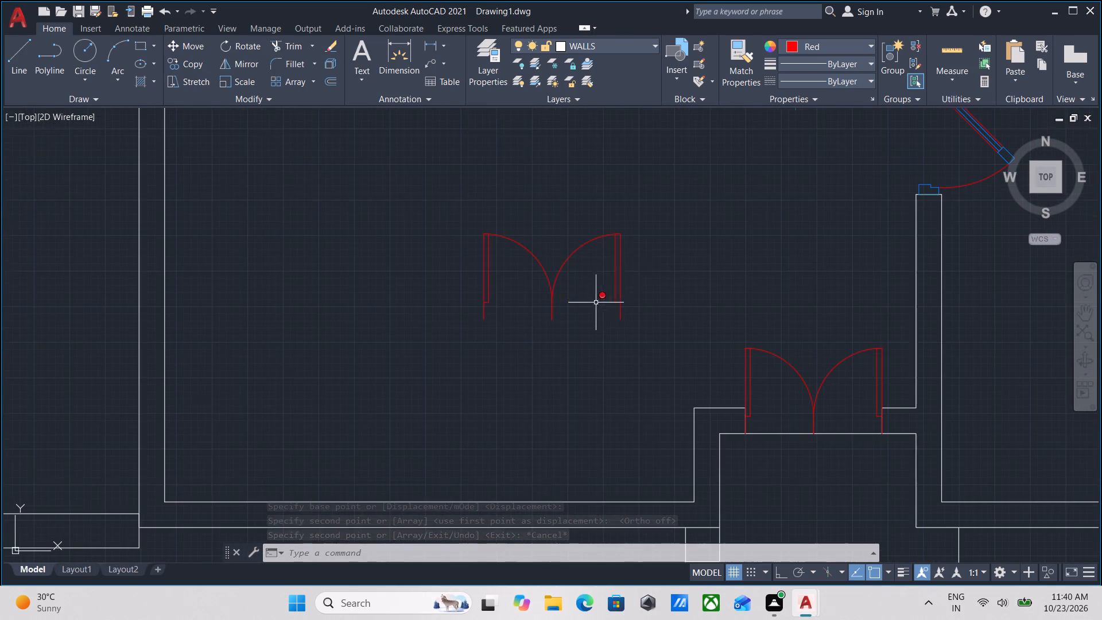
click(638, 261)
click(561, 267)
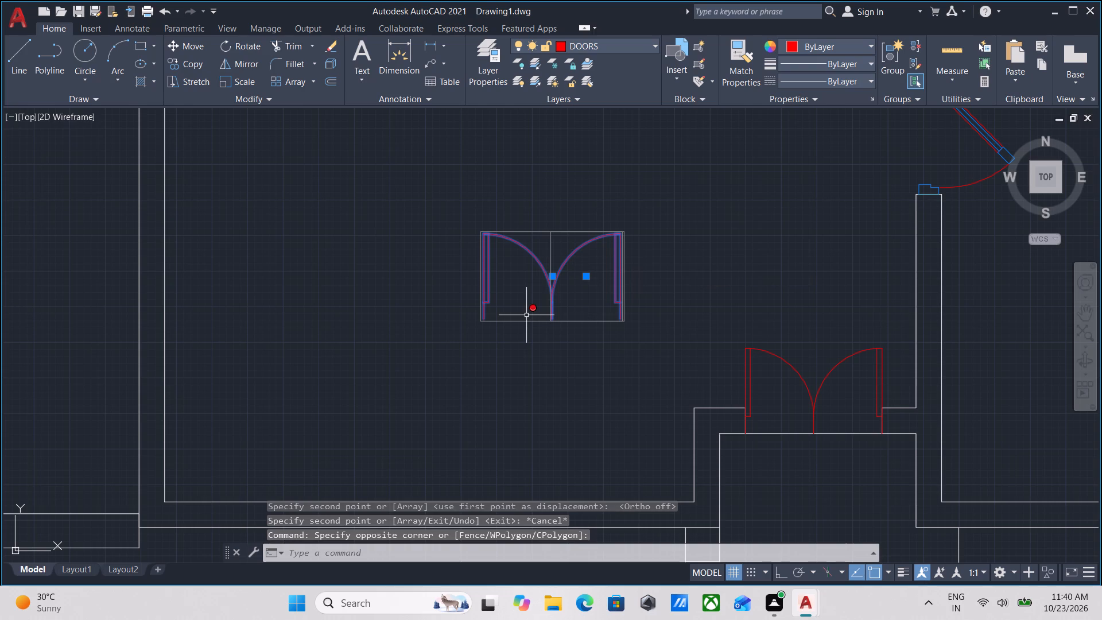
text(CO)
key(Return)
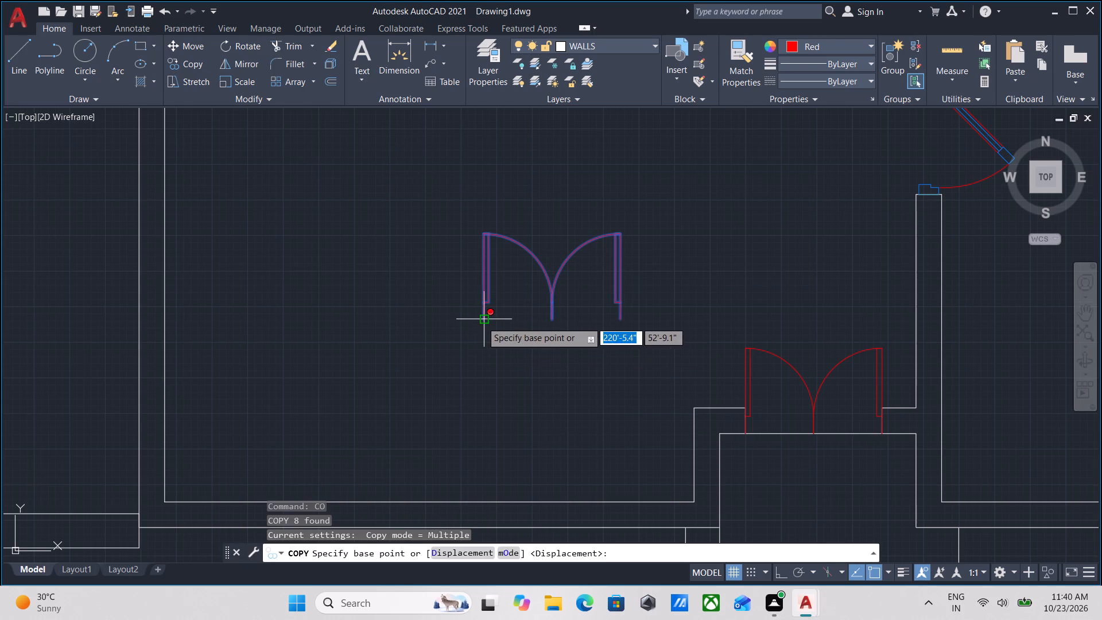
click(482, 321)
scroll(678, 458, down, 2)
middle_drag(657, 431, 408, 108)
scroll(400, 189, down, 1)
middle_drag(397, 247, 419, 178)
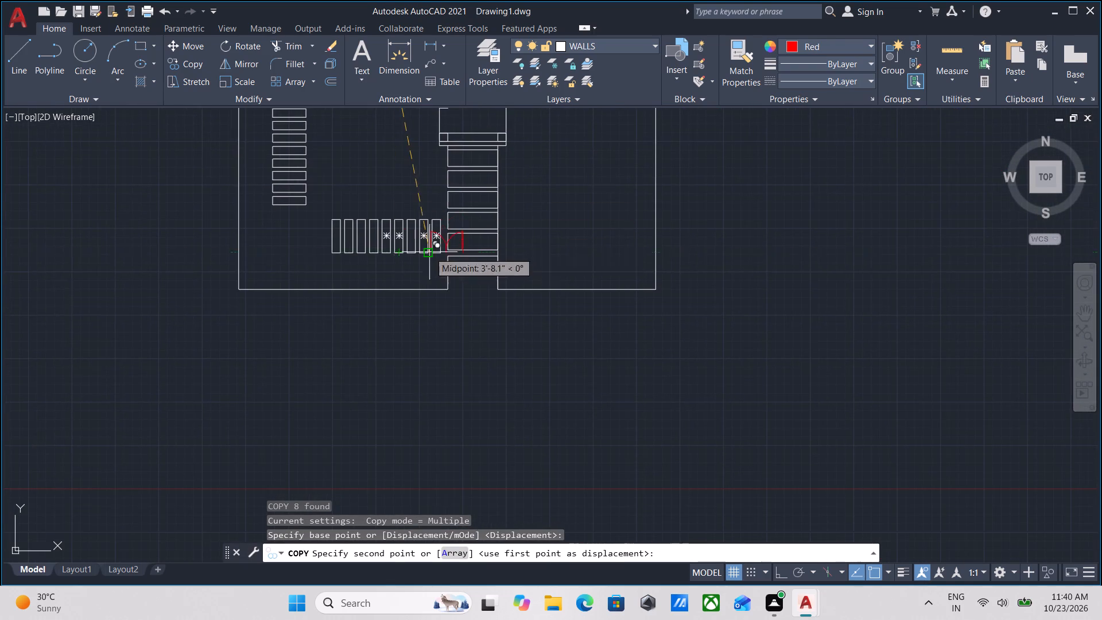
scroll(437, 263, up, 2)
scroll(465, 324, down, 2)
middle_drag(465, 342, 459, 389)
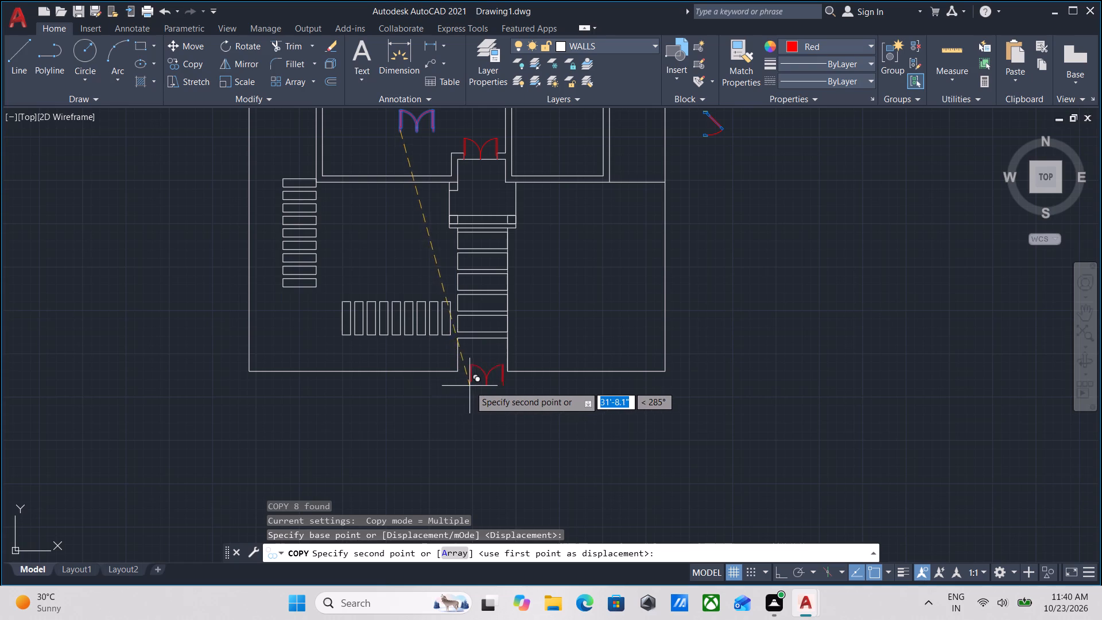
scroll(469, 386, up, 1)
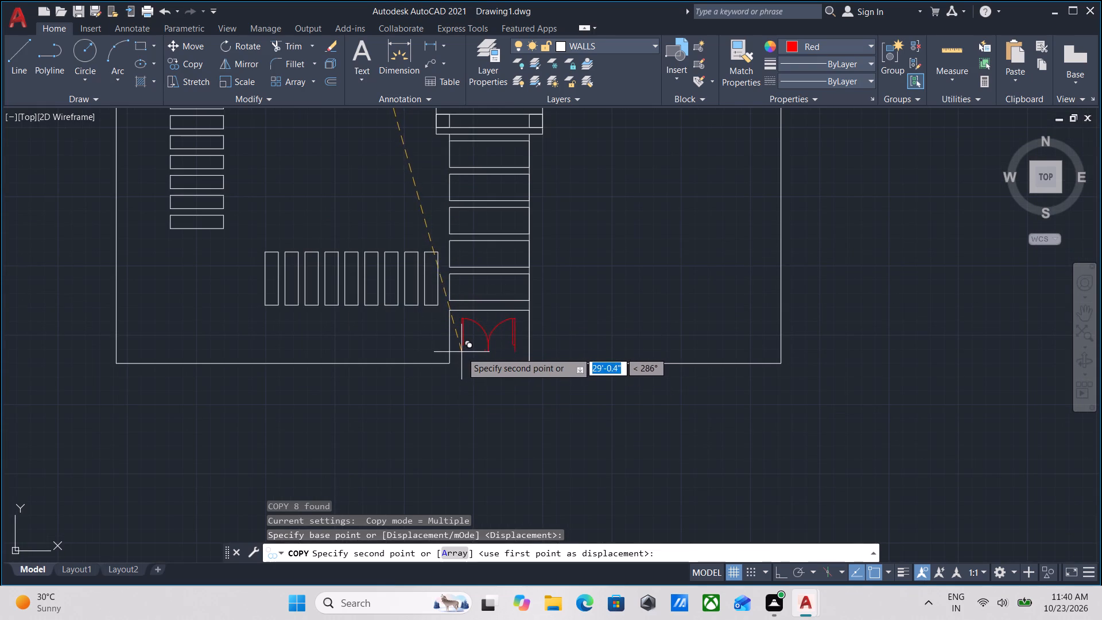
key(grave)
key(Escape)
Move the spare double door from inside the large room to the empty space west of the plot boundary.
scroll(457, 348, down, 2)
middle_drag(457, 348, 457, 398)
scroll(449, 218, up, 2)
scroll(428, 262, up, 2)
drag(434, 256, 423, 276)
click(350, 367)
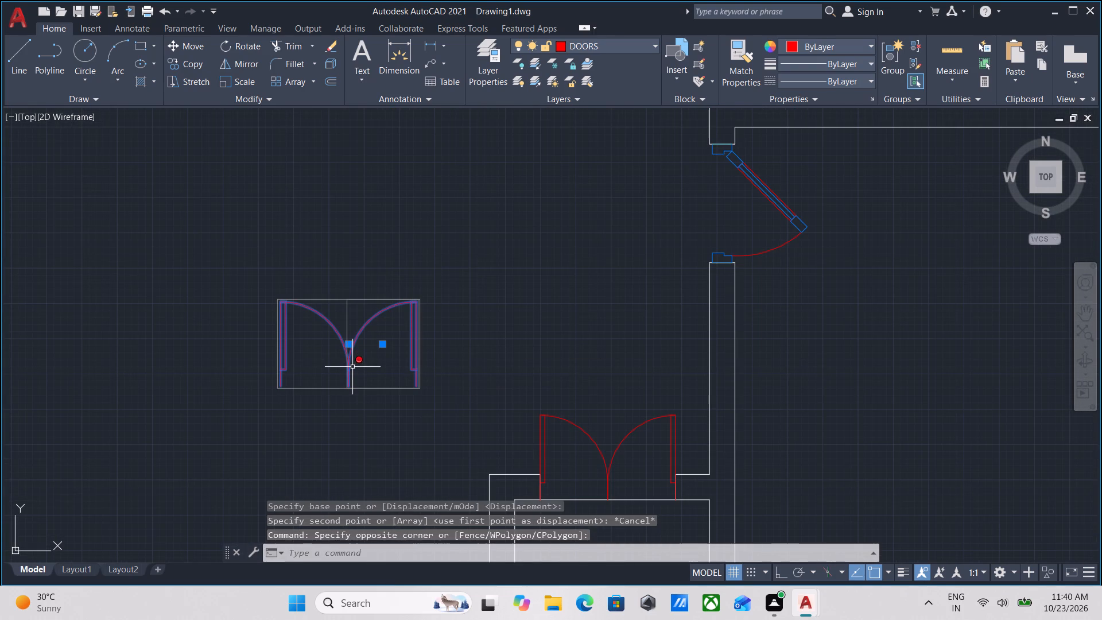
key(m)
key(Return)
click(352, 375)
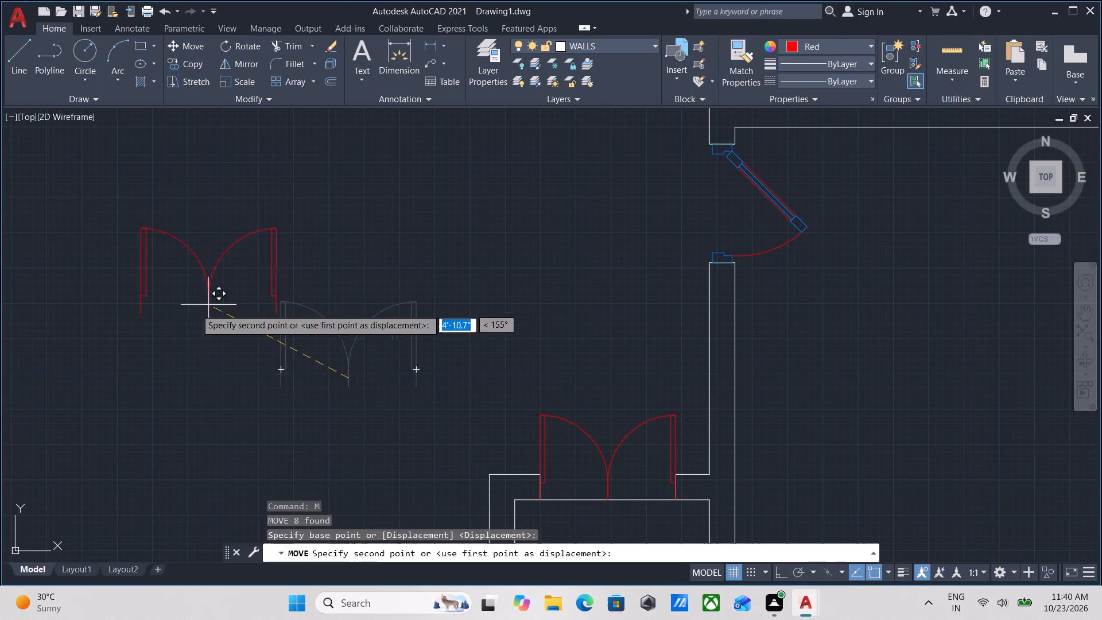
scroll(191, 311, down, 2)
middle_drag(191, 311, 618, 273)
middle_drag(359, 290, 506, 313)
click(333, 332)
key(Escape)
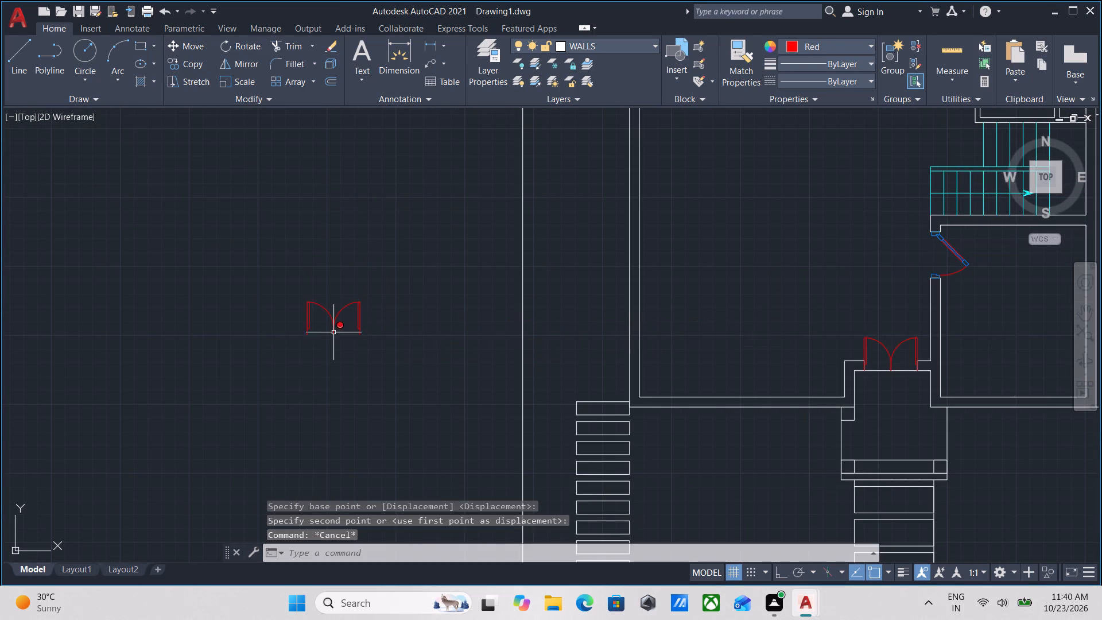
Examine the plan from the entrance and staircase up to the rear rooms, including the fitted doors and windows.
scroll(333, 334, up, 3)
scroll(344, 326, down, 2)
middle_drag(316, 322, 57, 309)
scroll(293, 296, down, 1)
middle_drag(262, 296, 102, 296)
middle_drag(421, 256, 252, 258)
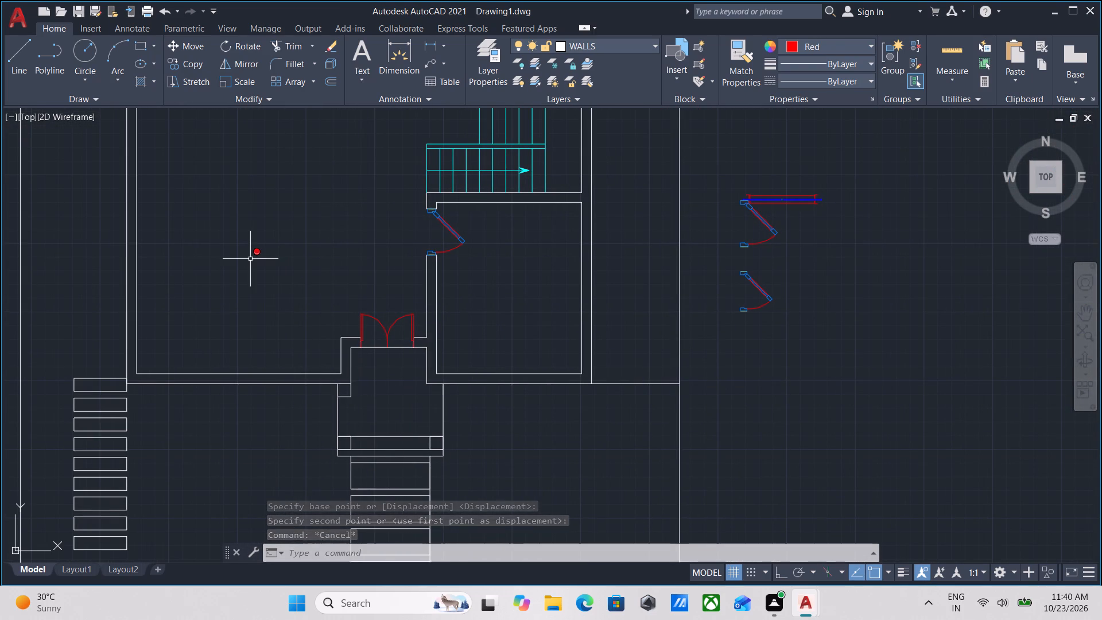
scroll(491, 312, up, 1)
middle_drag(431, 271, 449, 455)
middle_drag(377, 291, 377, 292)
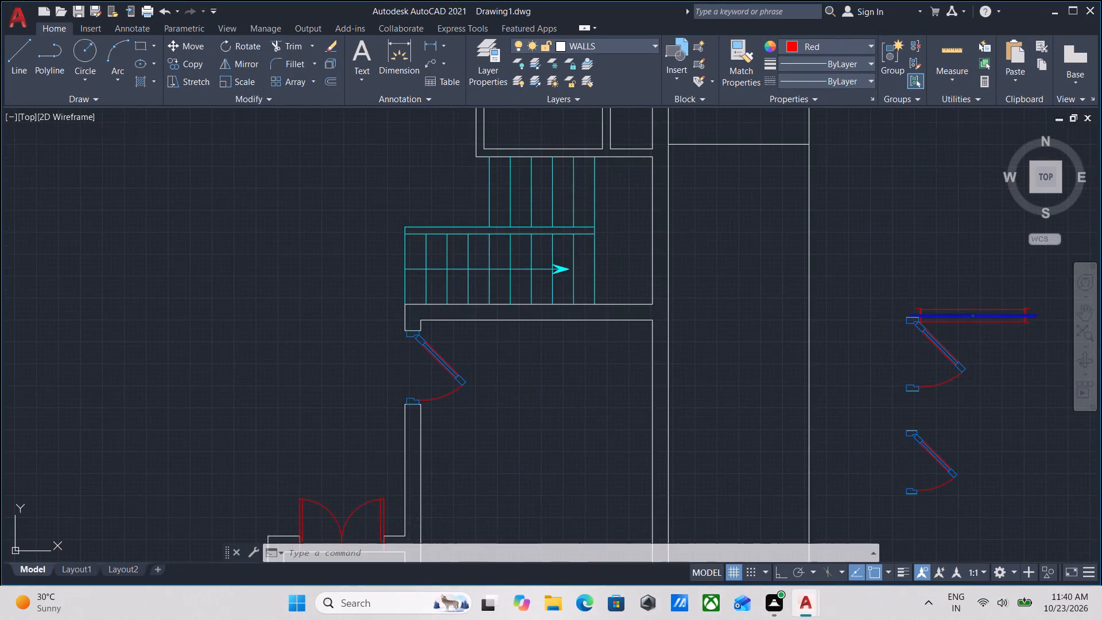
middle_drag(377, 292, 385, 444)
middle_drag(402, 315, 398, 432)
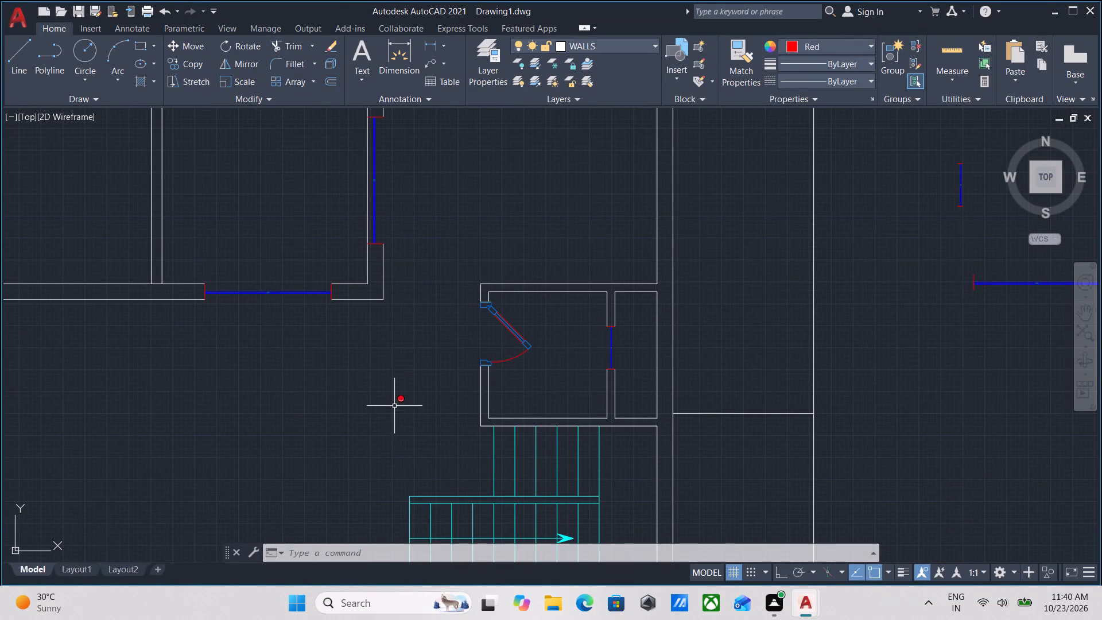
scroll(379, 370, down, 1)
middle_drag(388, 394, 422, 484)
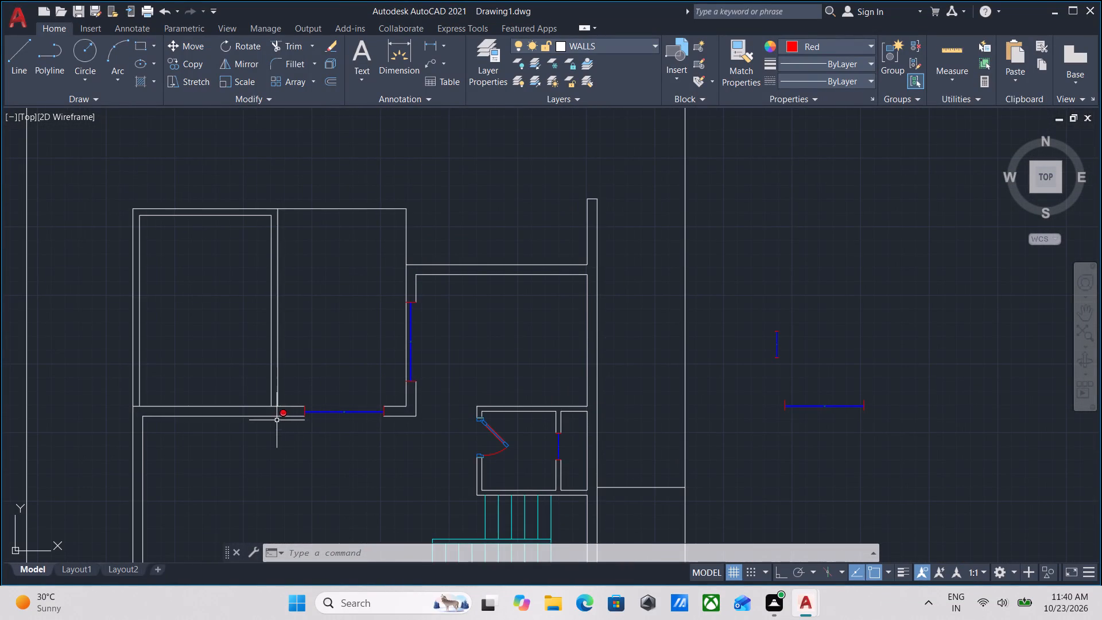
middle_drag(215, 423, 378, 406)
scroll(208, 398, down, 1)
middle_drag(212, 398, 390, 404)
scroll(390, 404, up, 1)
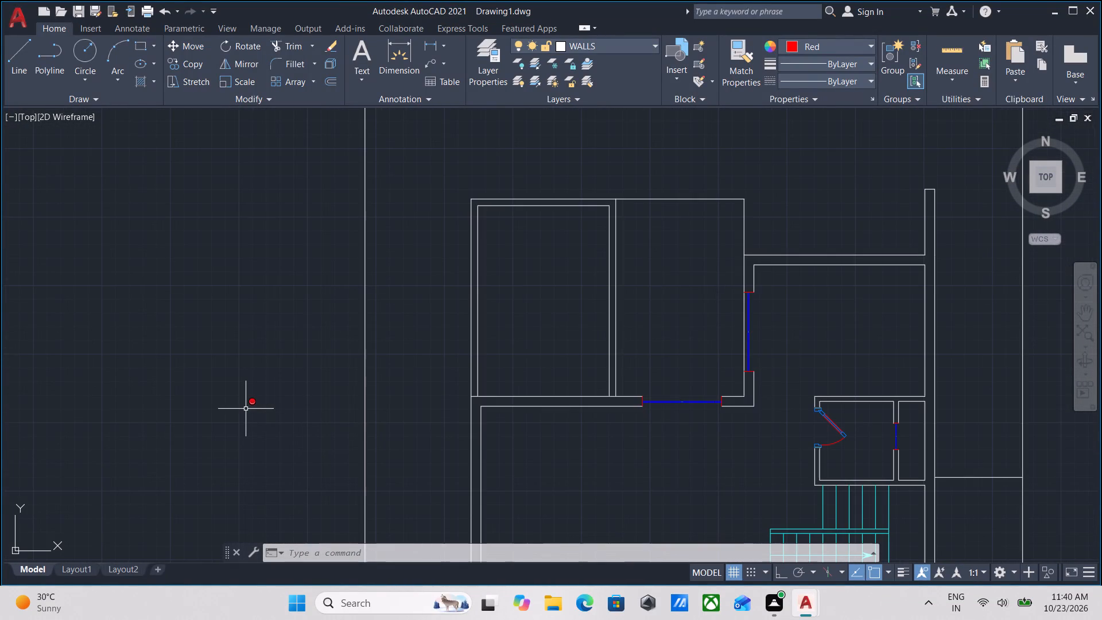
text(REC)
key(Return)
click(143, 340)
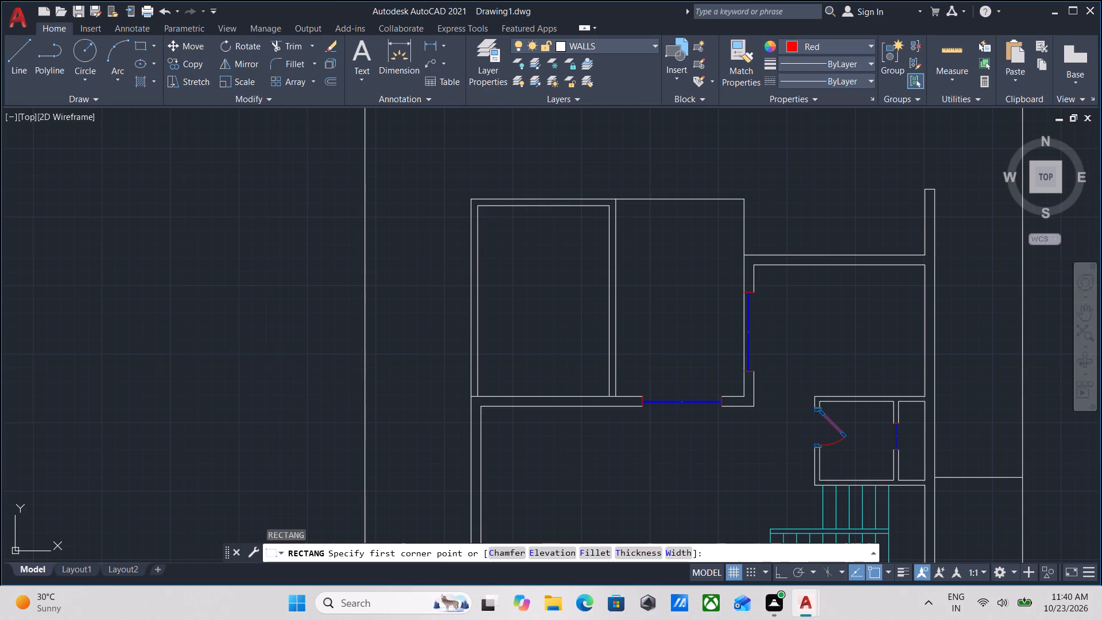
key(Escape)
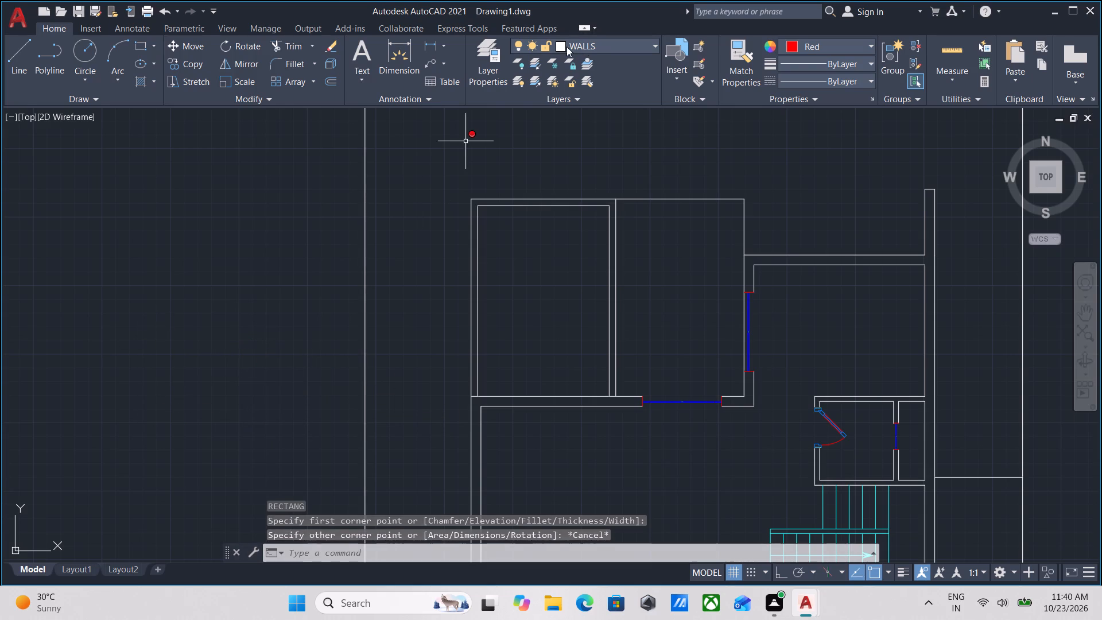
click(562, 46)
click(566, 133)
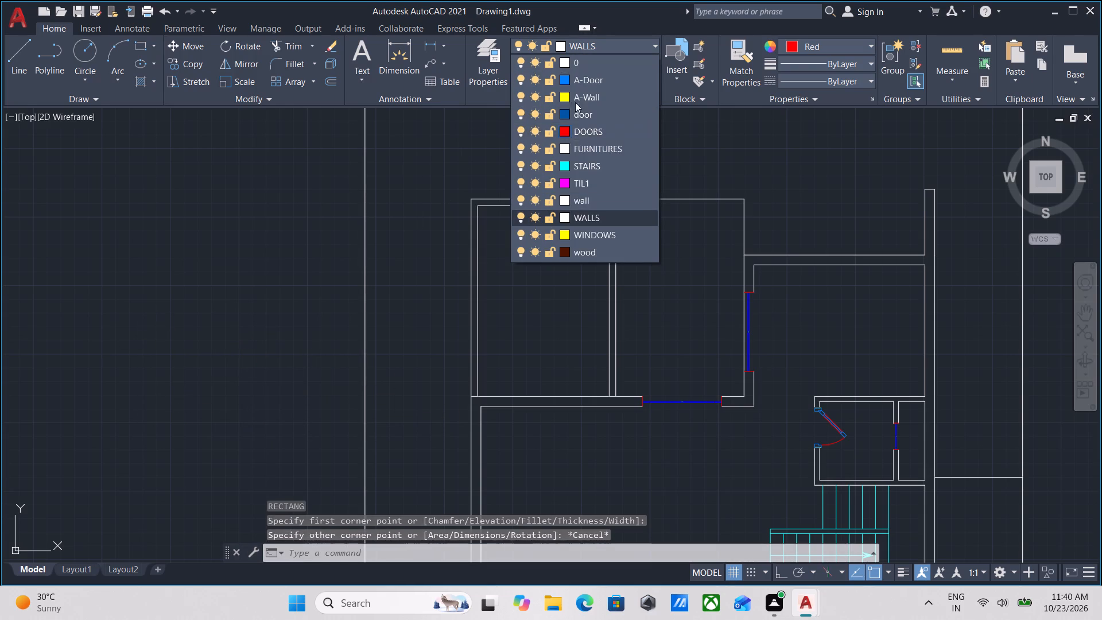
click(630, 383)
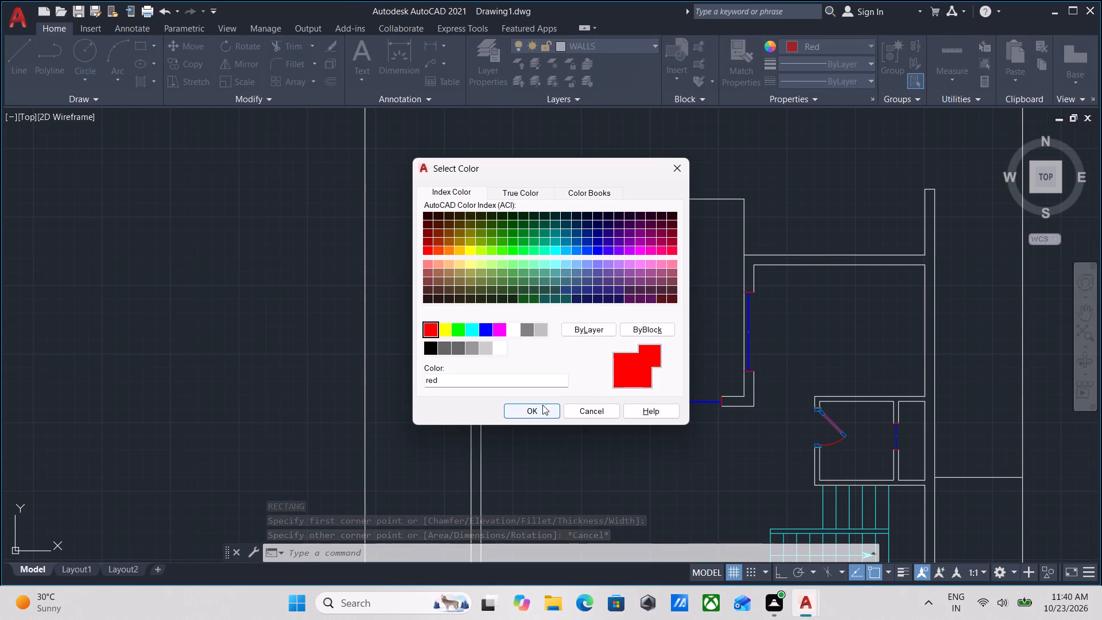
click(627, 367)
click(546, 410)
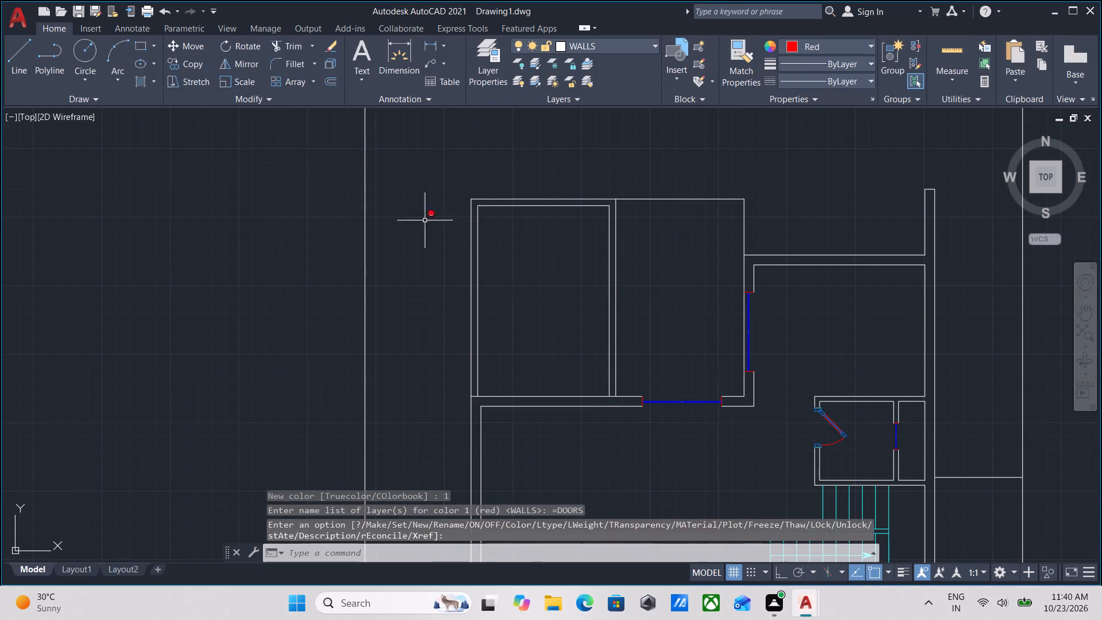
Make WINDOWS the current layer.
scroll(391, 224, down, 1)
middle_drag(392, 224, 506, 228)
middle_drag(326, 246, 455, 224)
click(643, 42)
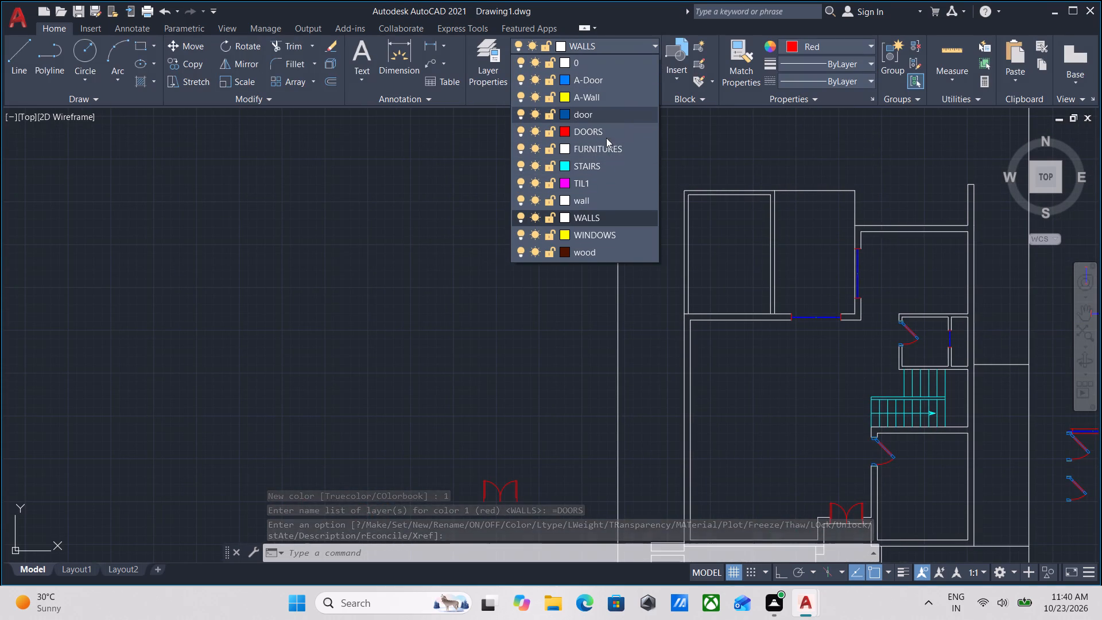
click(603, 234)
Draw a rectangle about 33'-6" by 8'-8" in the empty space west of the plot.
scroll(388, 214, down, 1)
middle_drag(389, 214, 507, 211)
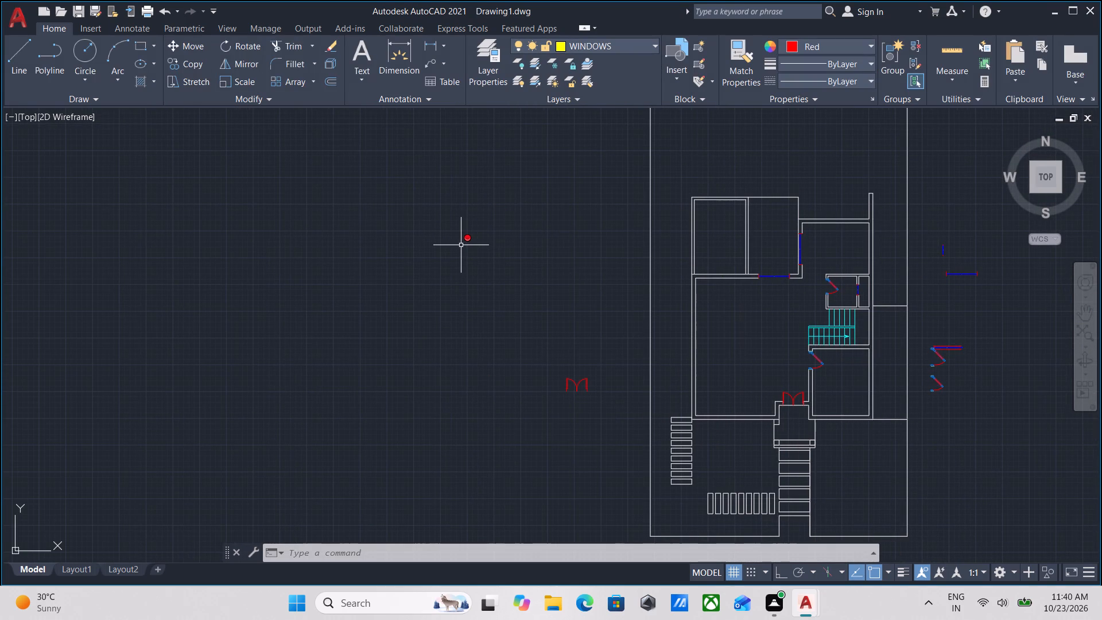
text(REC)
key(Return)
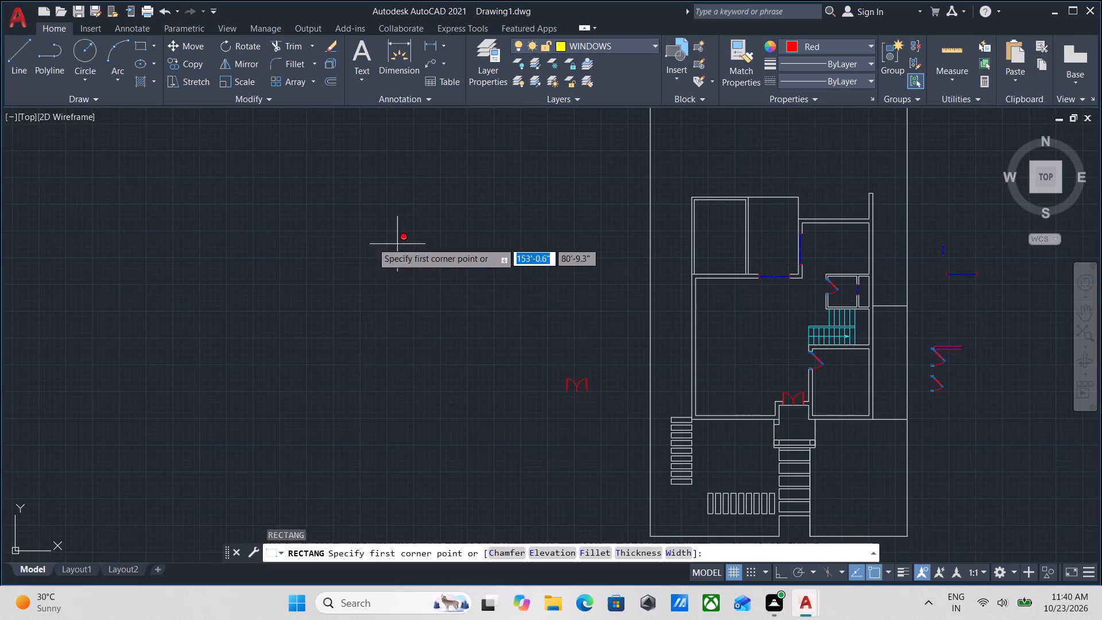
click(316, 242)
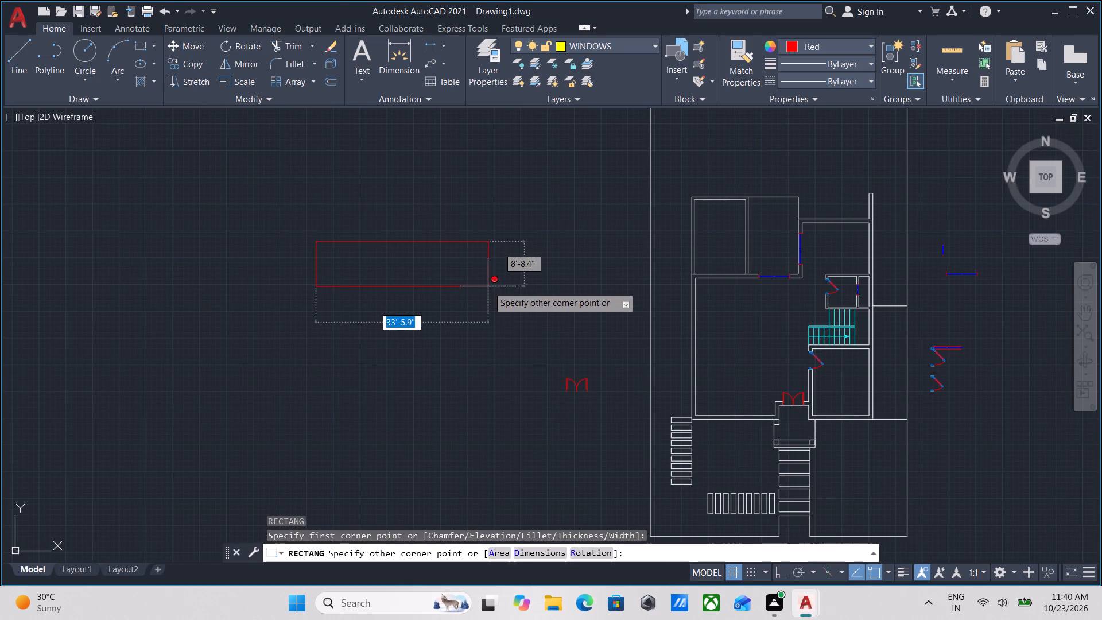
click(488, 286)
Set the current drawing colour to Yellow.
click(791, 45)
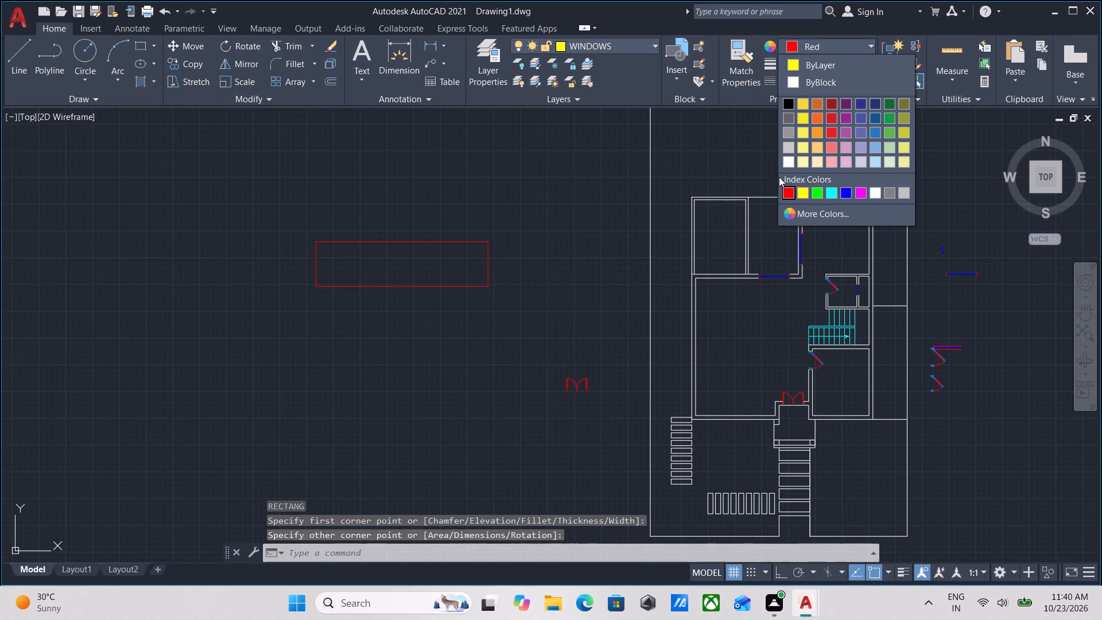
click(800, 192)
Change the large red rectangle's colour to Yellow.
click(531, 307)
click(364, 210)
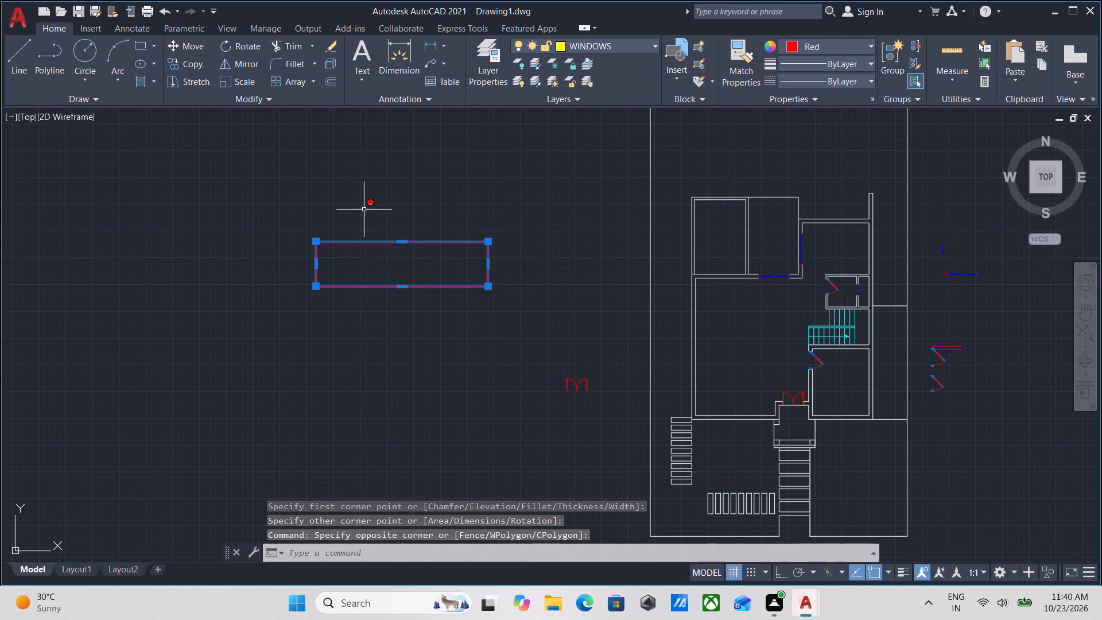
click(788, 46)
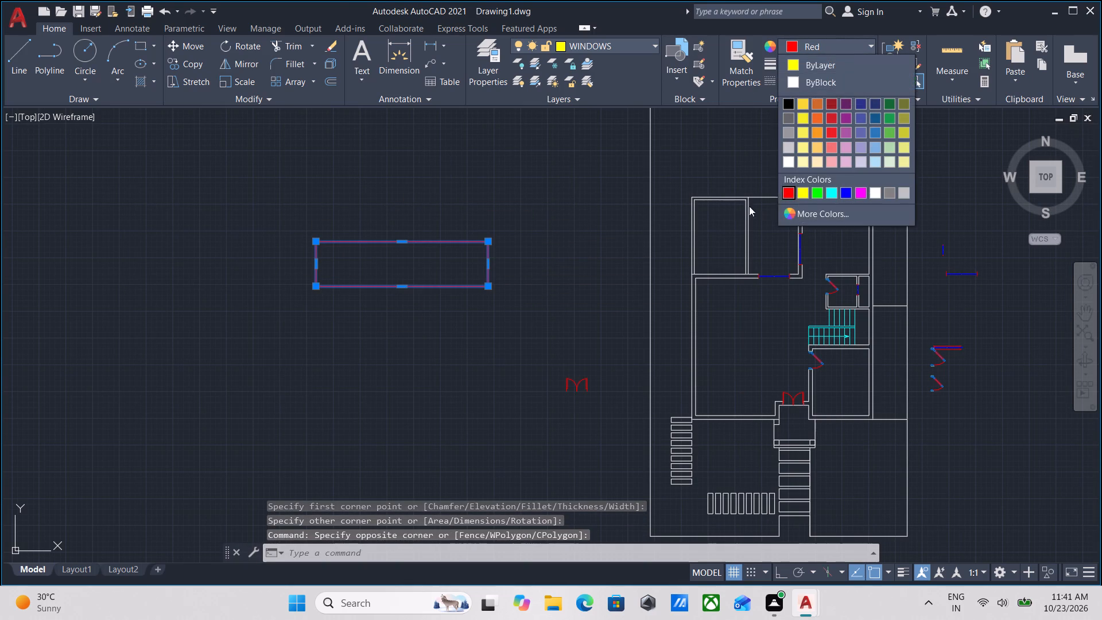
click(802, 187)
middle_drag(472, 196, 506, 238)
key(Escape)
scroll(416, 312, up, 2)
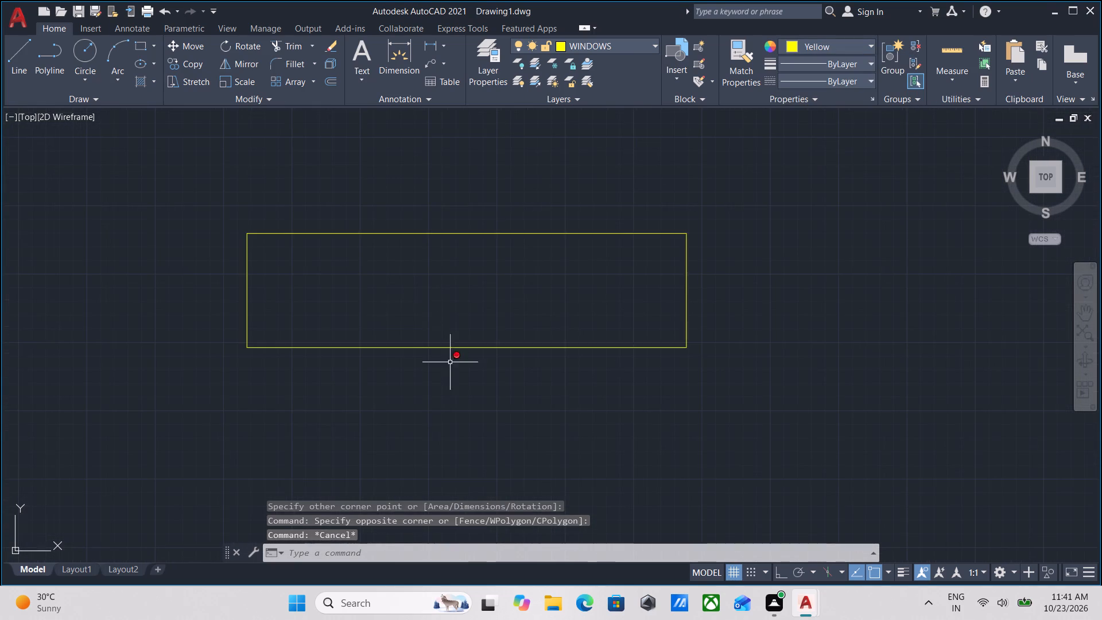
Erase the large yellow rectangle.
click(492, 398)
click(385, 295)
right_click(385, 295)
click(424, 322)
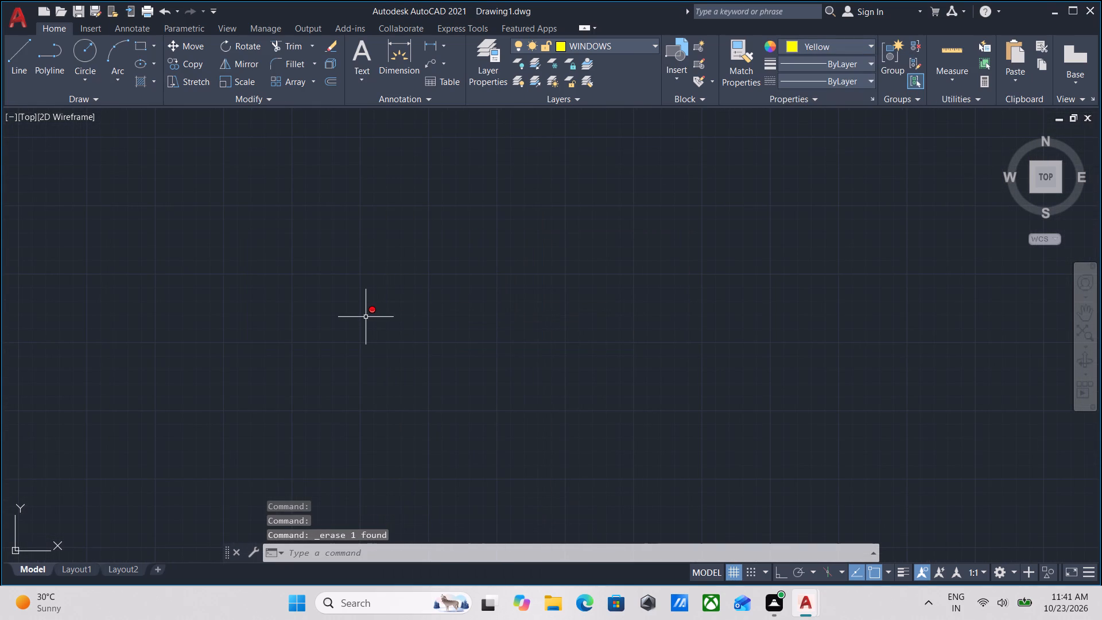
Draw a window rectangle 6' wide by 9" high in the empty space west of the plot.
text(REC)
key(Return)
click(306, 300)
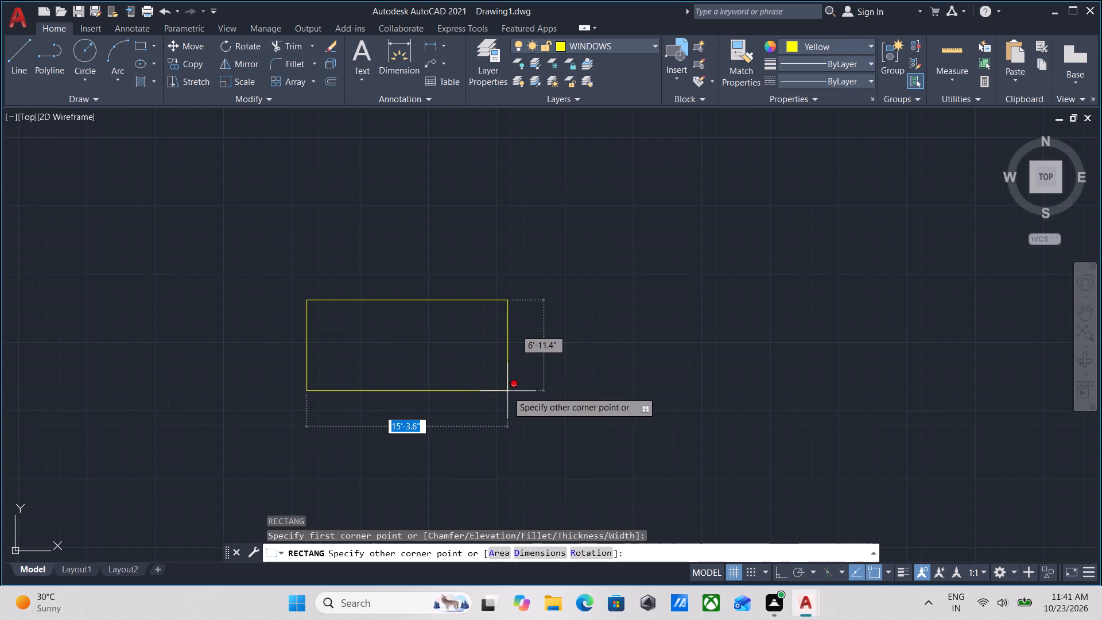
middle_drag(469, 366, 587, 418)
scroll(505, 394, up, 2)
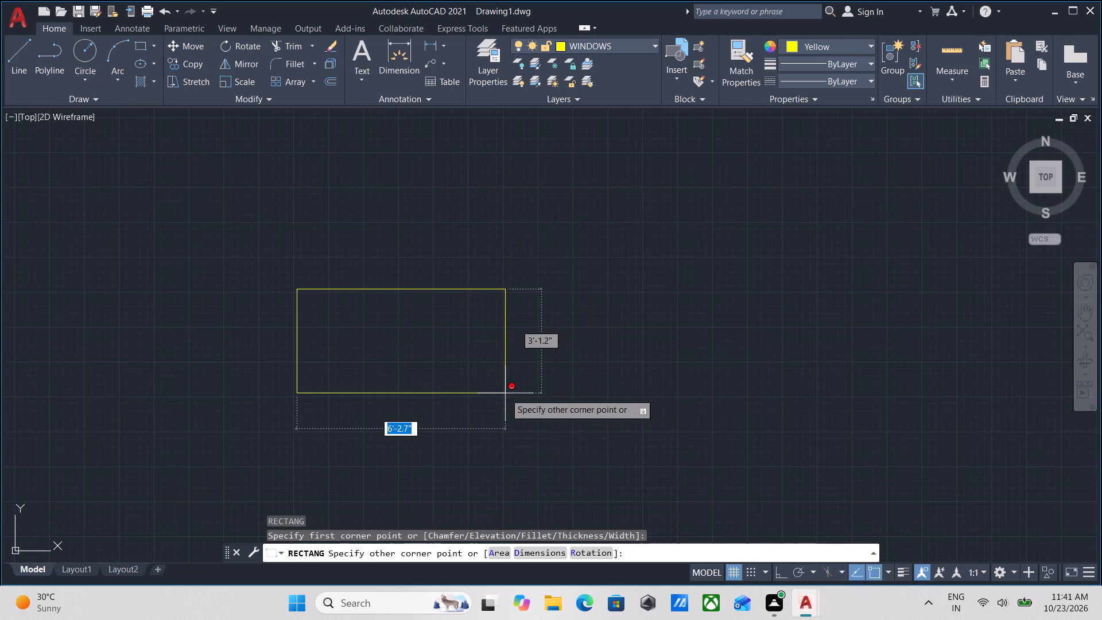
text(6')
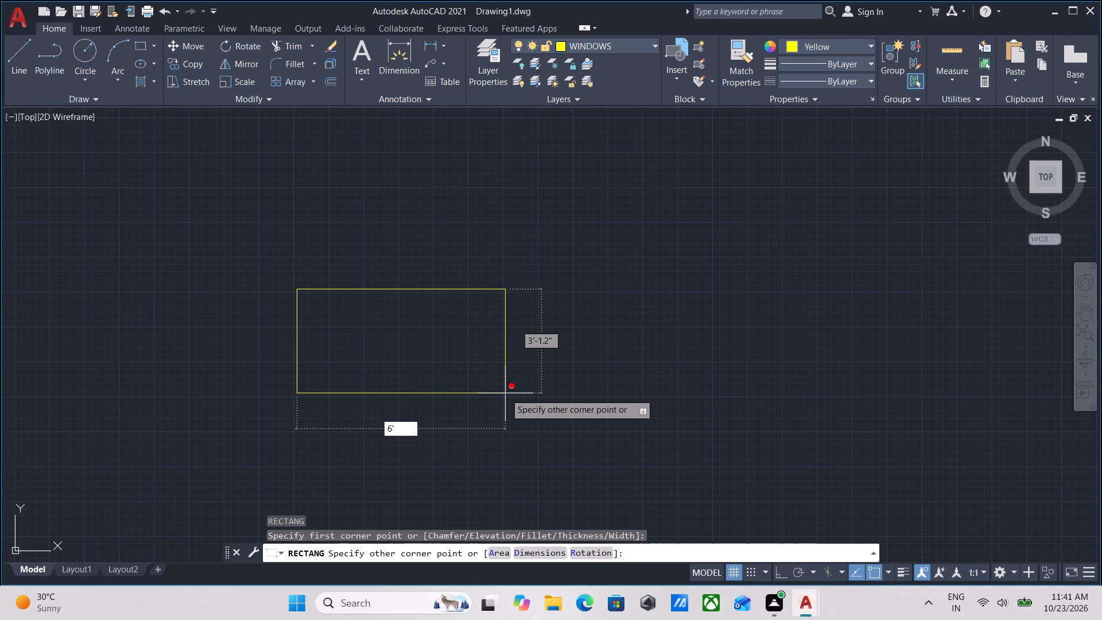
key(Tab)
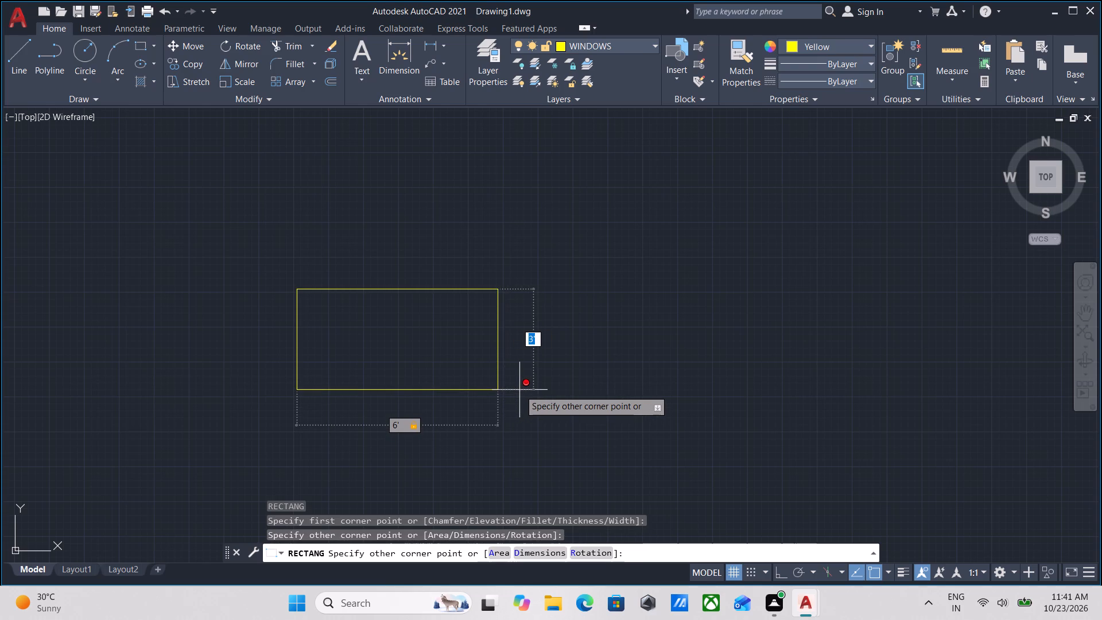
key(9)
key(shift+quotedbl)
key(Return)
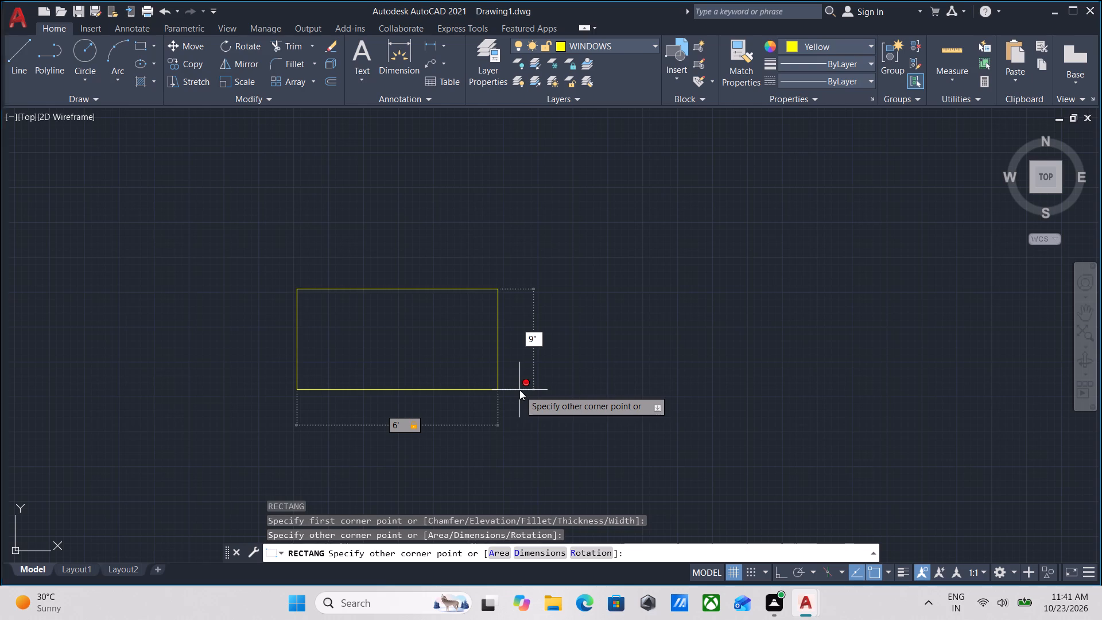
Draw a horizontal centre line through the window rectangle between the midpoints of its two short sides.
scroll(462, 322, up, 2)
middle_drag(462, 322, 583, 548)
middle_drag(386, 448, 470, 391)
key(l)
key(Return)
scroll(296, 420, up, 1)
click(211, 449)
middle_drag(600, 451, 366, 419)
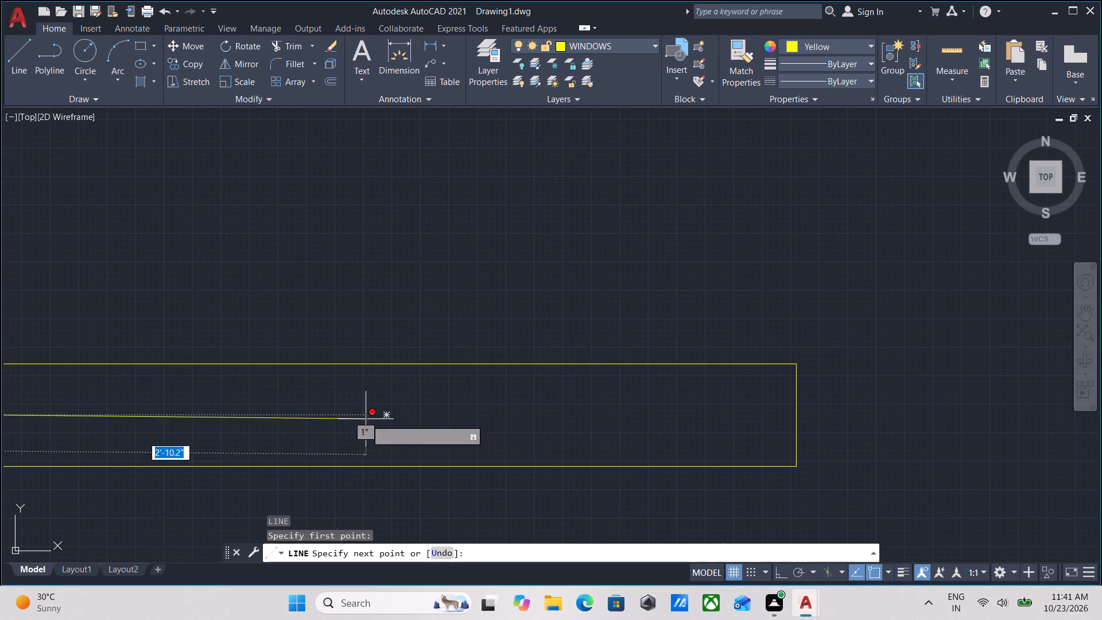
click(800, 416)
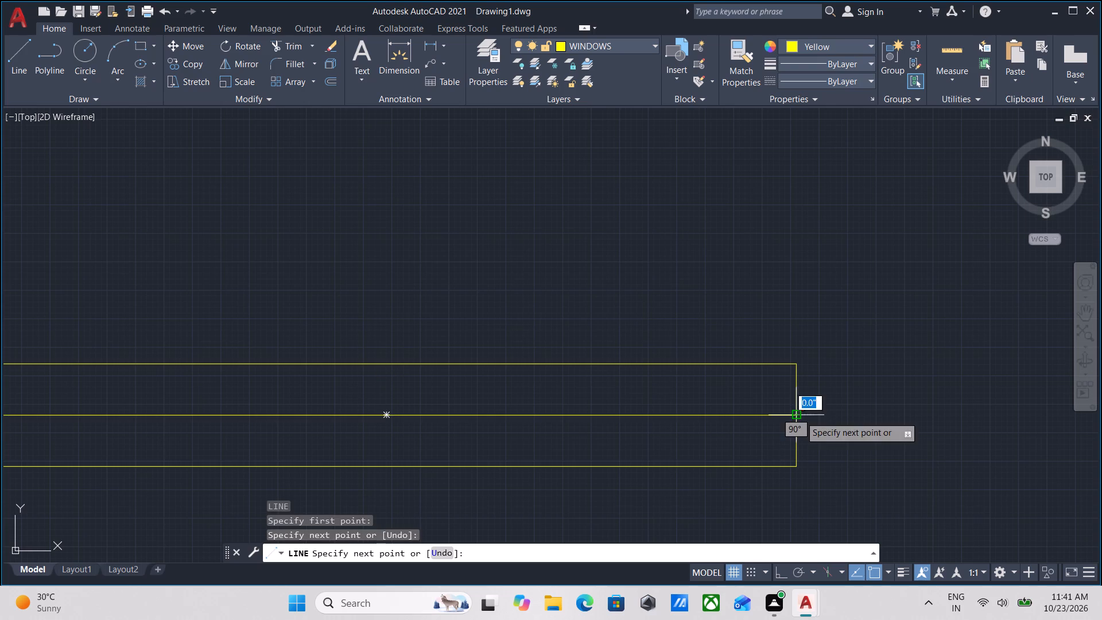
Offset the window's horizontal centre line by 0.5" to both sides, above and below it.
key(Escape)
double_click(635, 420)
click(563, 386)
middle_drag(563, 386, 602, 421)
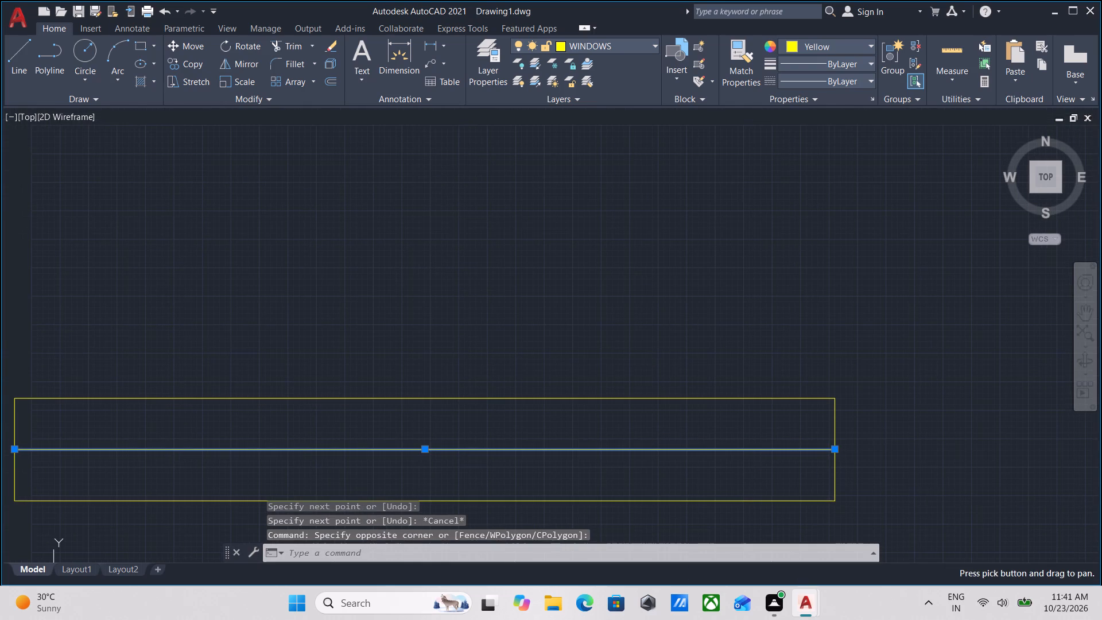
key(o)
key(Return)
click(561, 450)
click(556, 421)
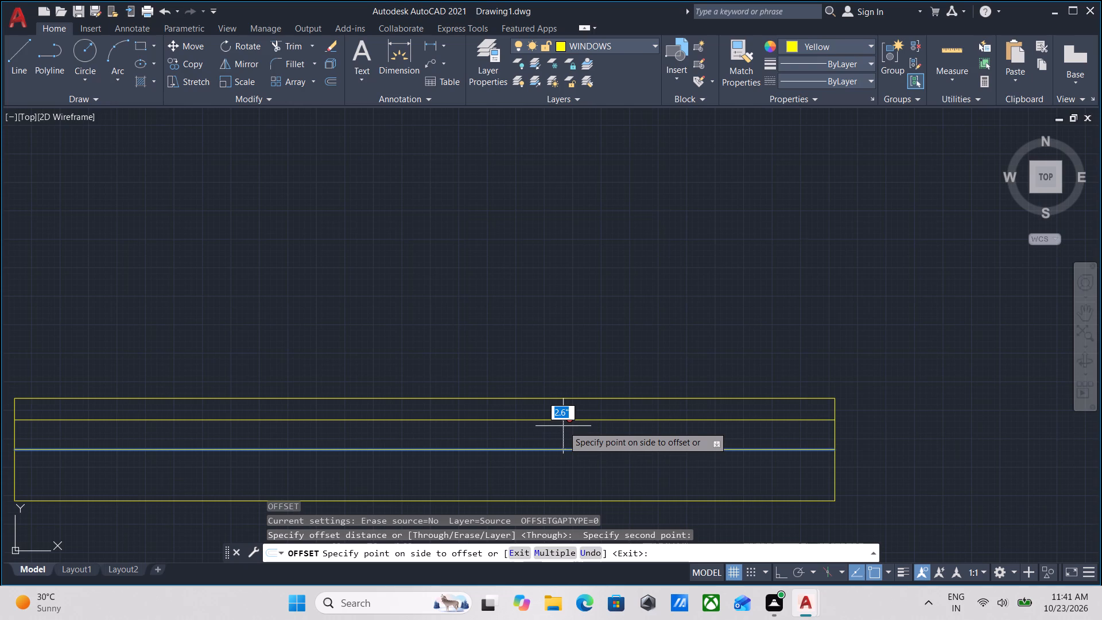
text(0.)
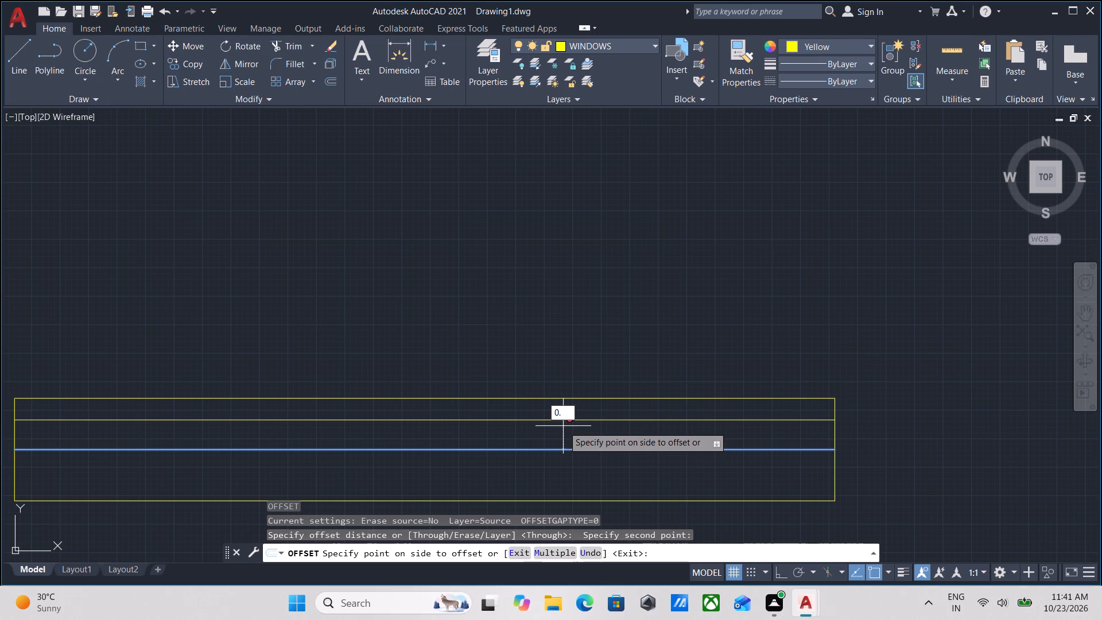
key(5)
key(shift+colon)
key(BackSpace)
key(shift+quotedbl)
key(Return)
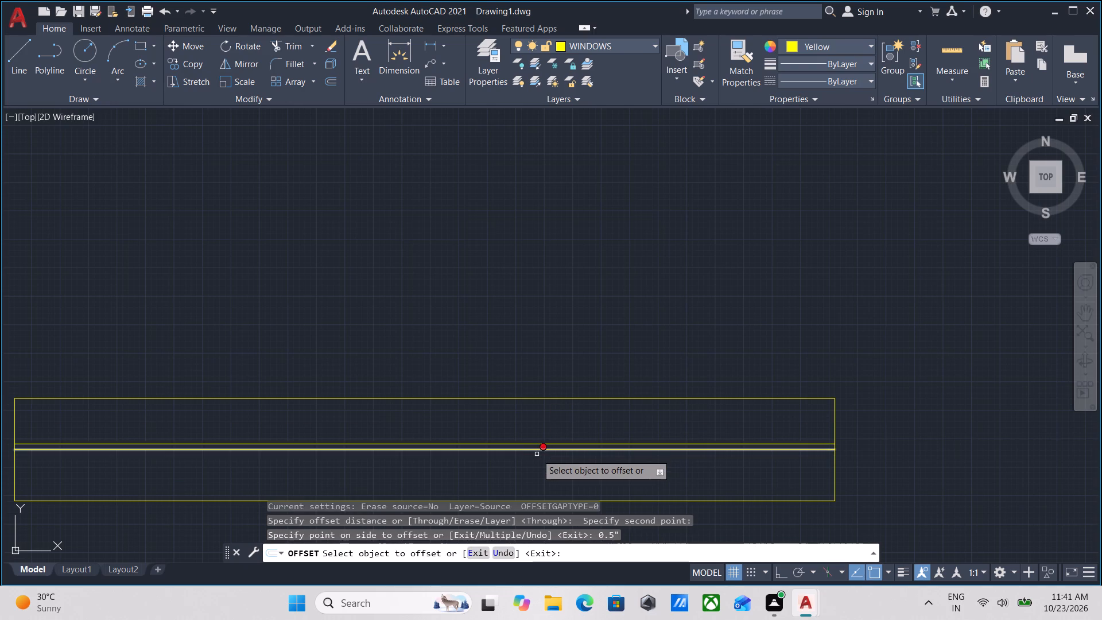
click(541, 449)
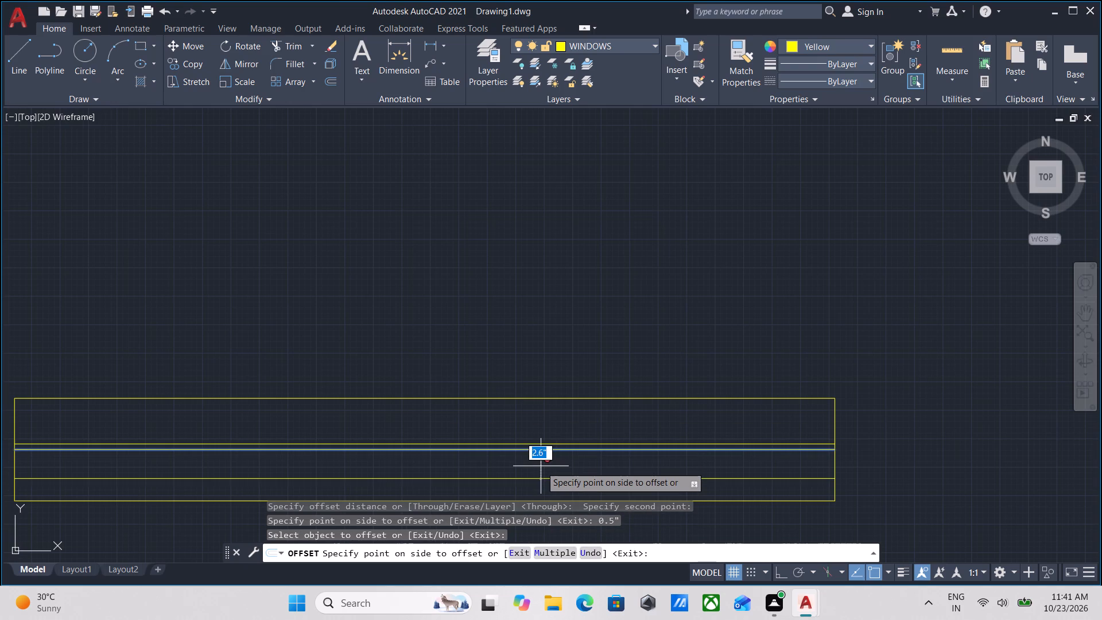
text(0.5)
key(shift+quotedbl)
key(Return)
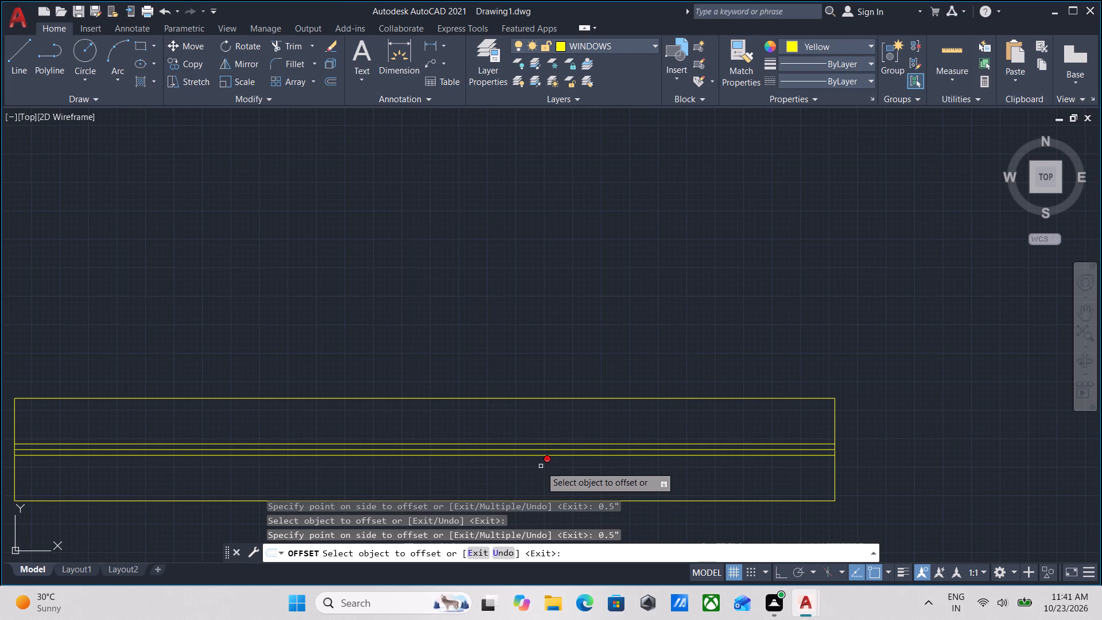
scroll(549, 461, up, 2)
key(Escape)
Erase the original centre line of the window, keeping the two offset lines.
scroll(484, 444, up, 2)
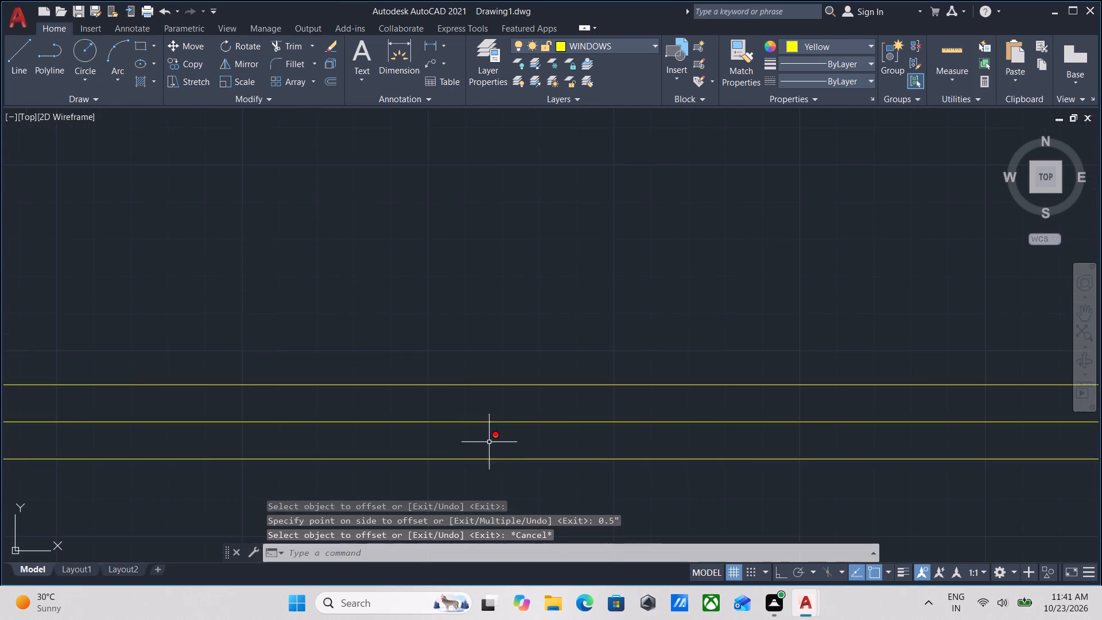
scroll(519, 448, down, 4)
middle_drag(520, 448, 561, 448)
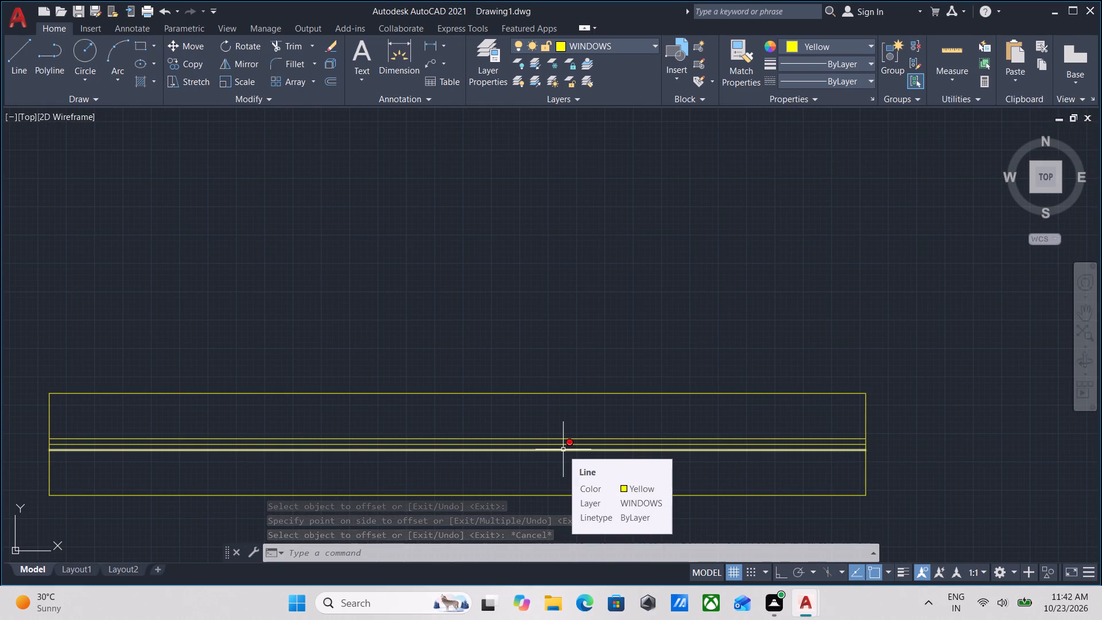
scroll(563, 449, up, 2)
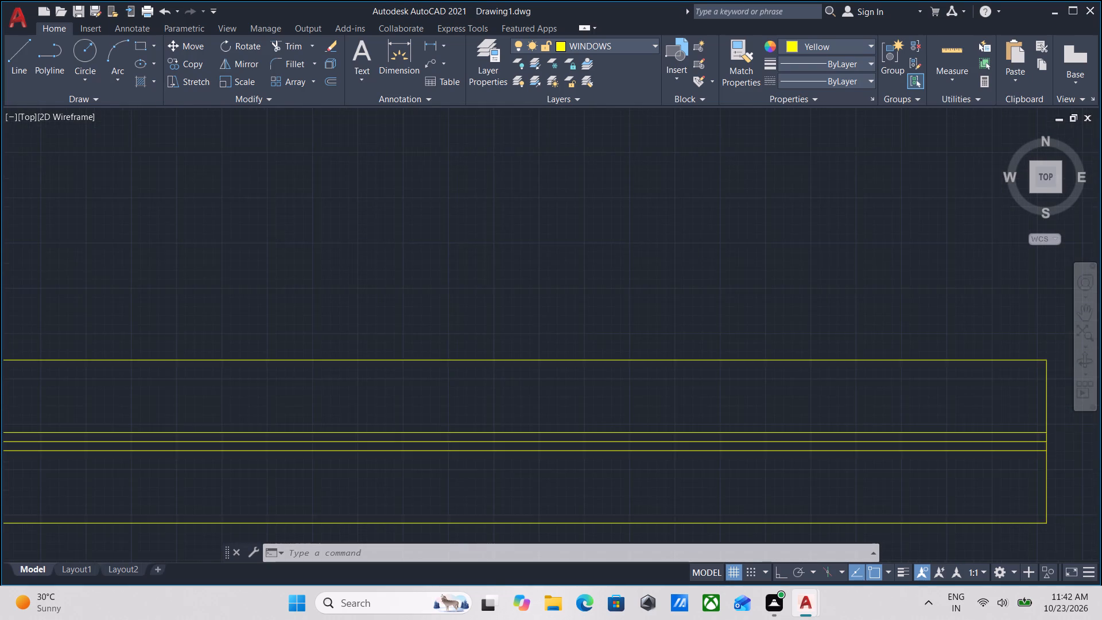
scroll(563, 449, down, 2)
middle_drag(563, 449, 585, 486)
scroll(585, 486, up, 2)
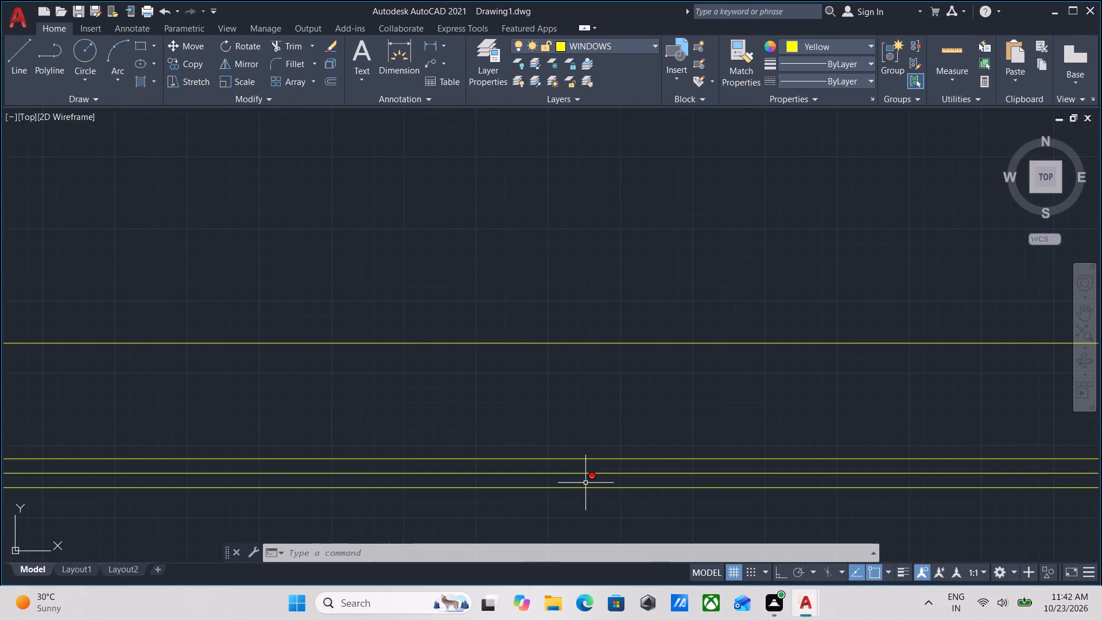
scroll(585, 483, down, 2)
middle_click(585, 483)
scroll(585, 480, up, 2)
click(585, 480)
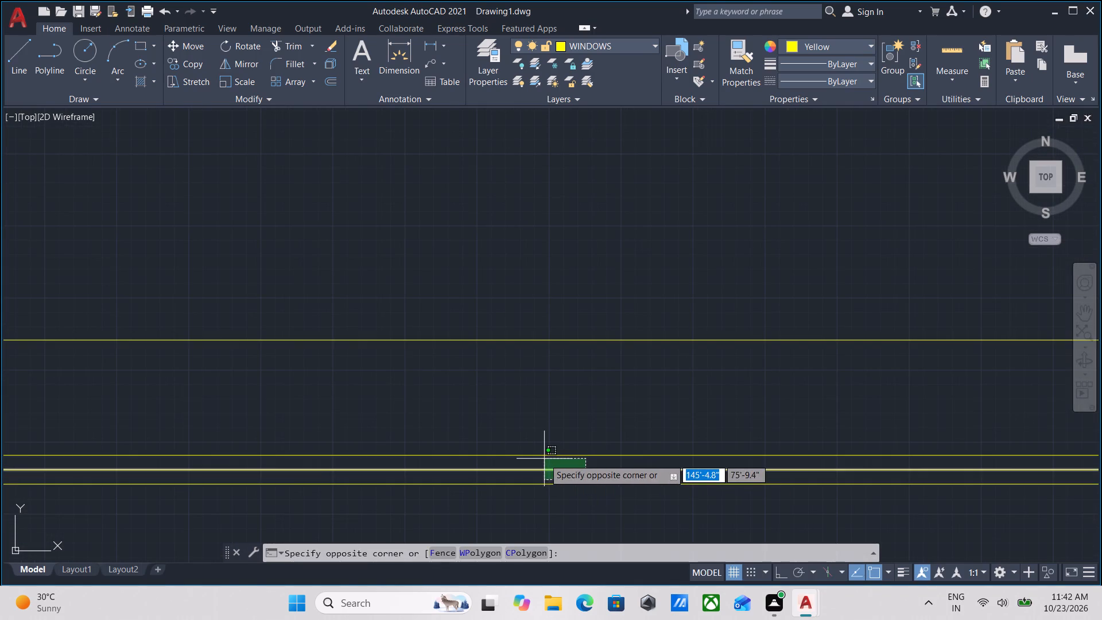
click(544, 459)
right_click(544, 459)
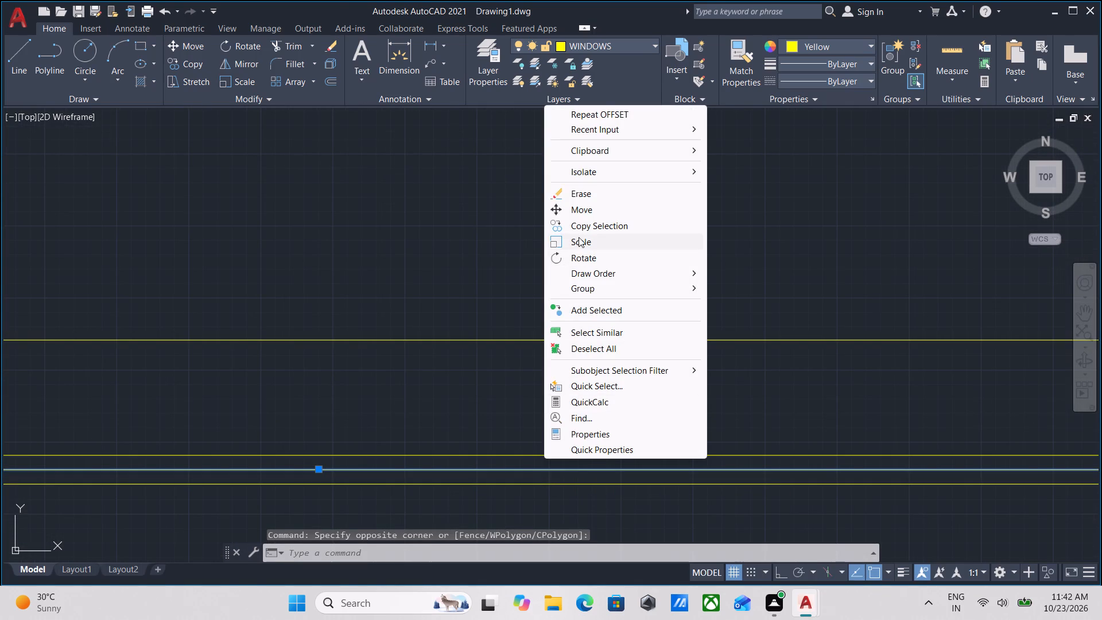
click(590, 193)
Hatch the three strips inside the window rectangle with a Solid pattern in white (255,255,255).
scroll(571, 342, down, 2)
middle_drag(571, 342, 587, 334)
key(h)
key(Return)
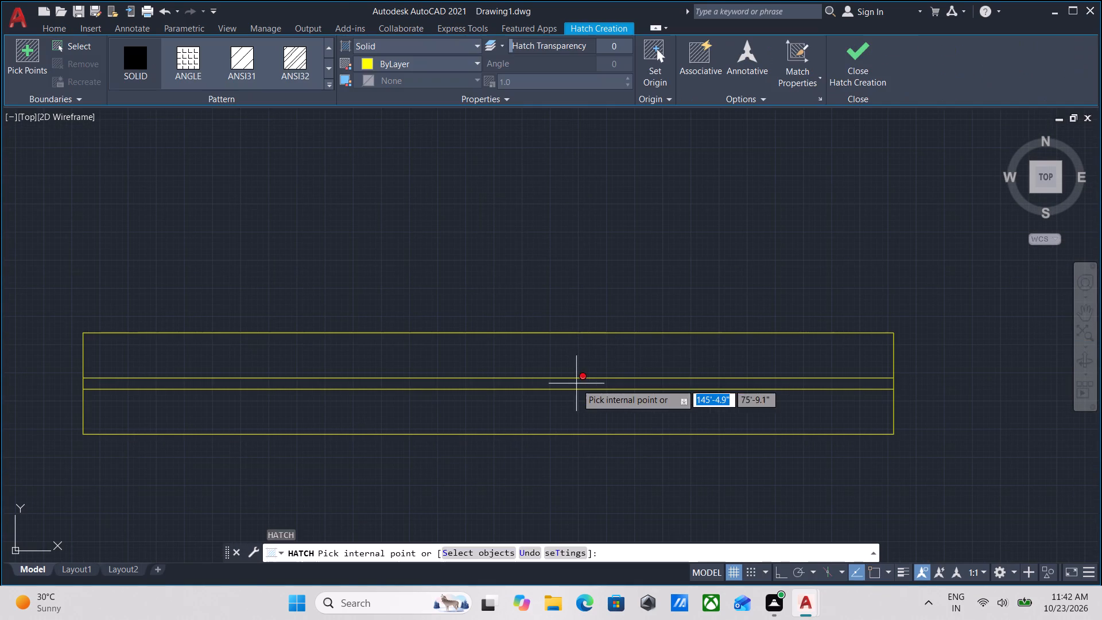
click(135, 67)
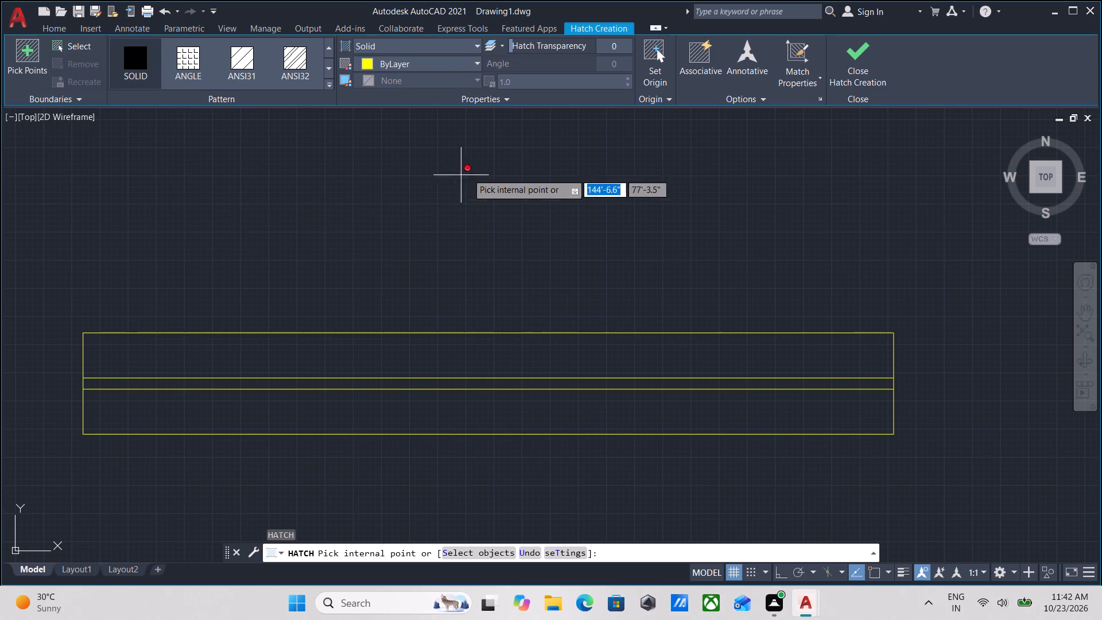
click(367, 62)
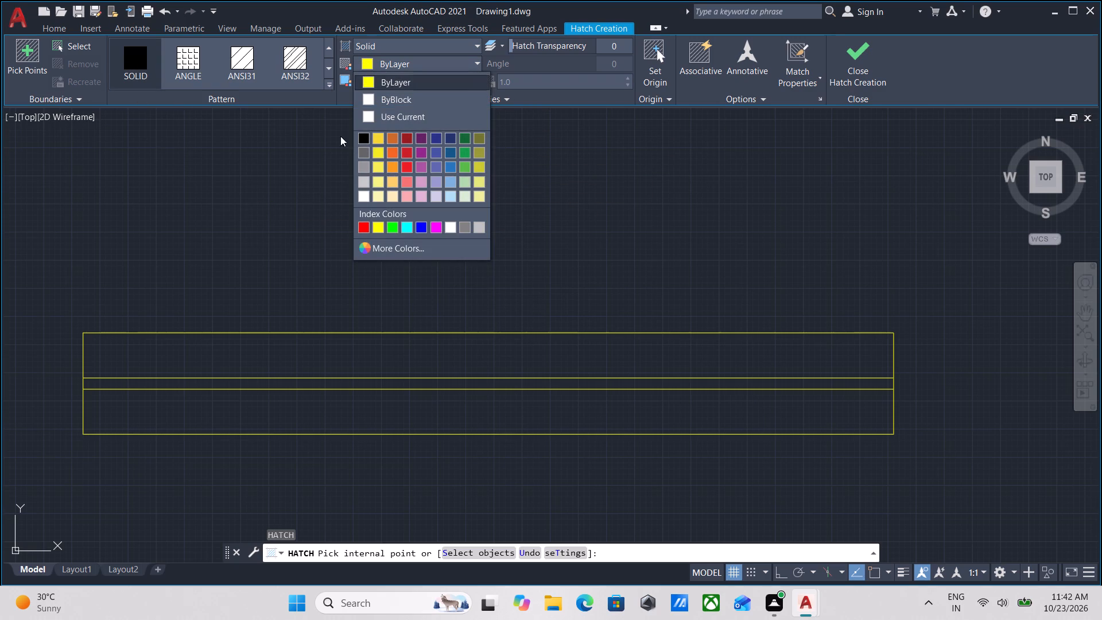
click(364, 200)
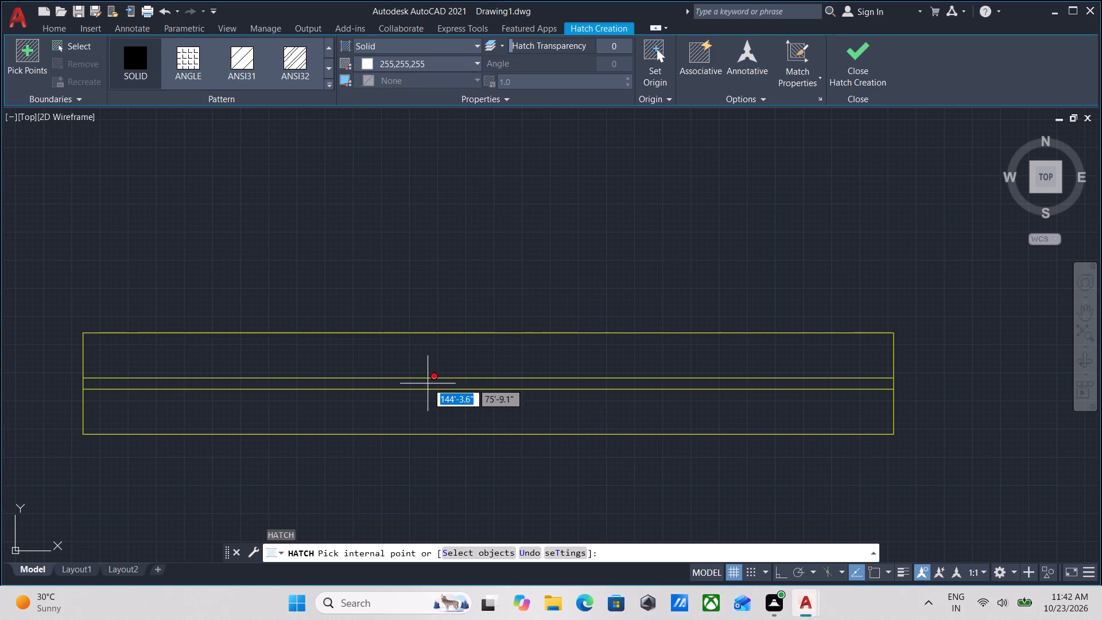
click(428, 383)
click(433, 355)
click(439, 405)
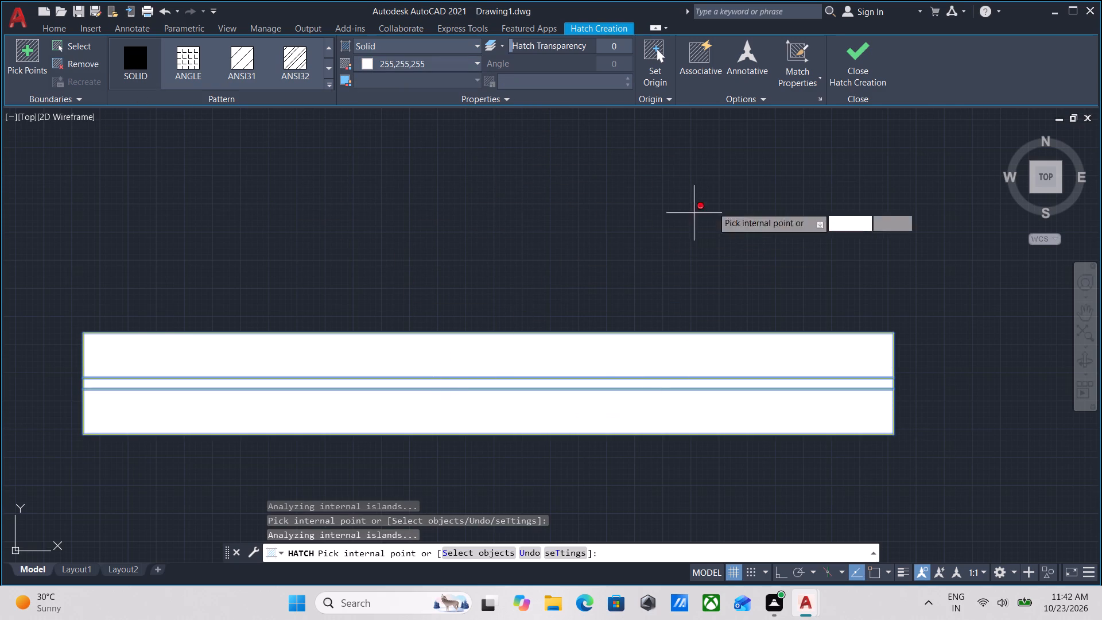
click(870, 65)
Increase the transparency of the window's white solid hatch to make the fill semi-transparent.
scroll(728, 331, down, 4)
scroll(728, 331, up, 3)
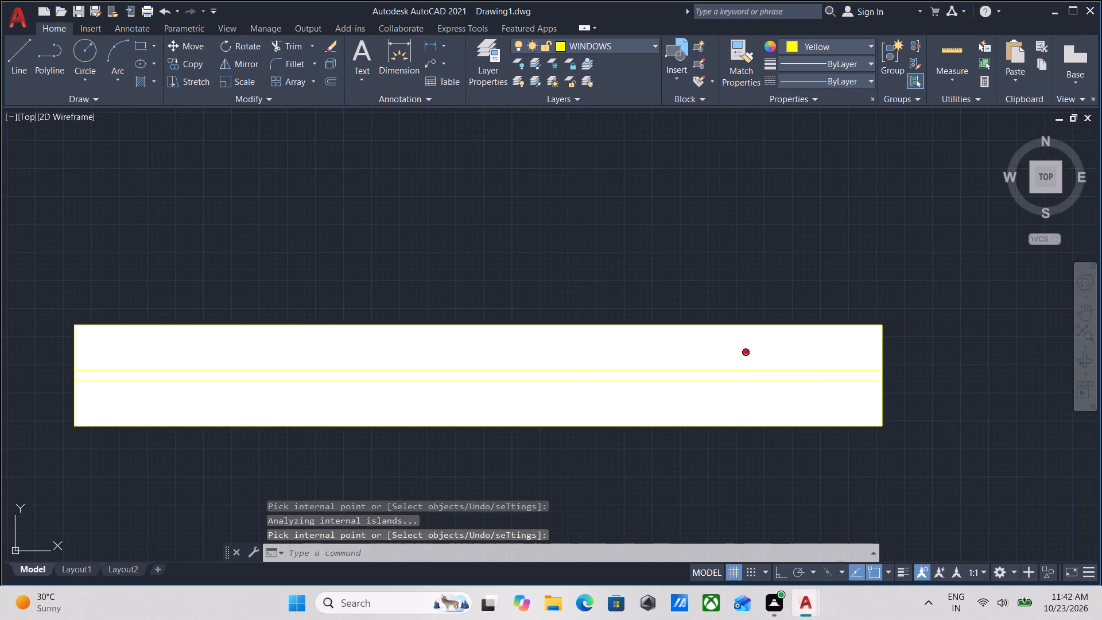
scroll(734, 371, up, 2)
scroll(734, 371, down, 1)
middle_drag(731, 369, 724, 363)
click(637, 336)
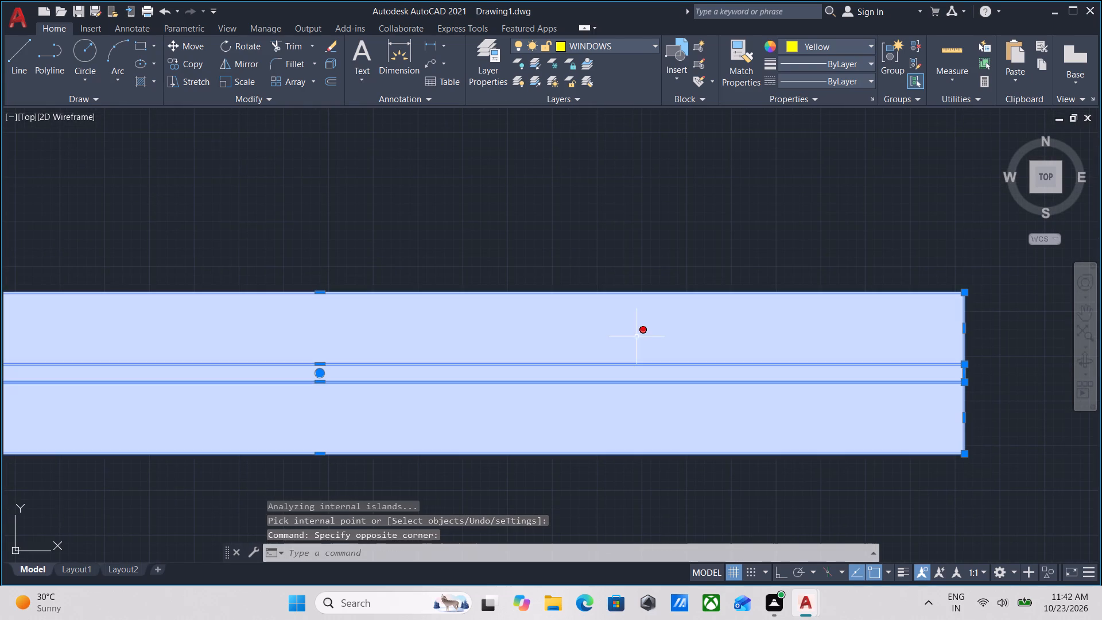
drag(513, 47, 638, 57)
key(Escape)
scroll(669, 125, down, 3)
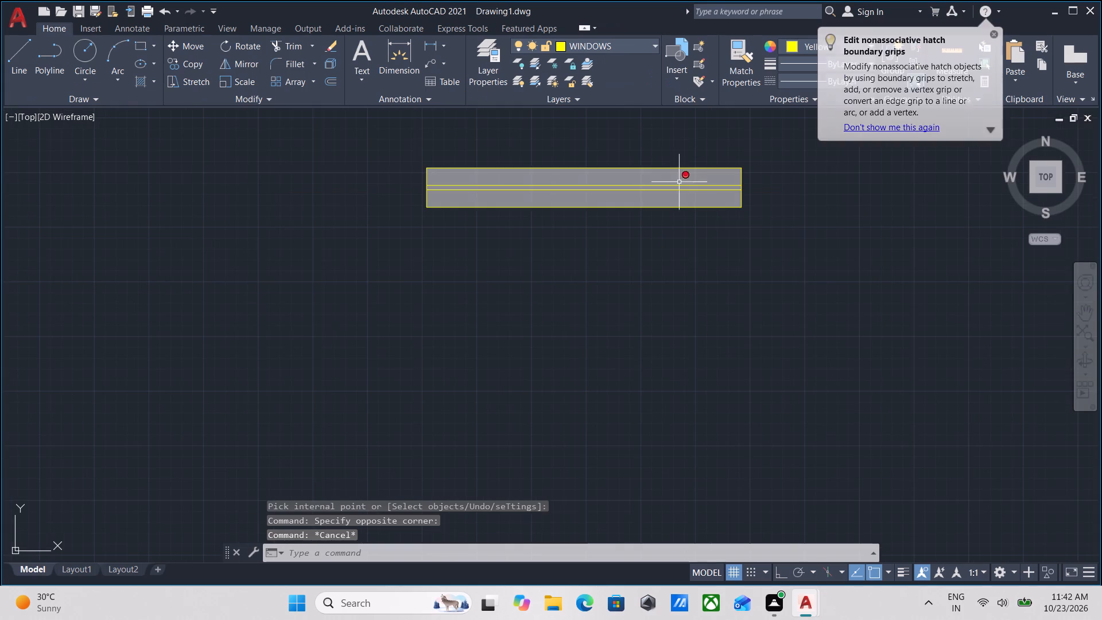
Group the window's rectangle, two inner lines and hatch into a single unit.
scroll(733, 224, up, 1)
middle_drag(734, 224, 649, 340)
drag(713, 363, 709, 355)
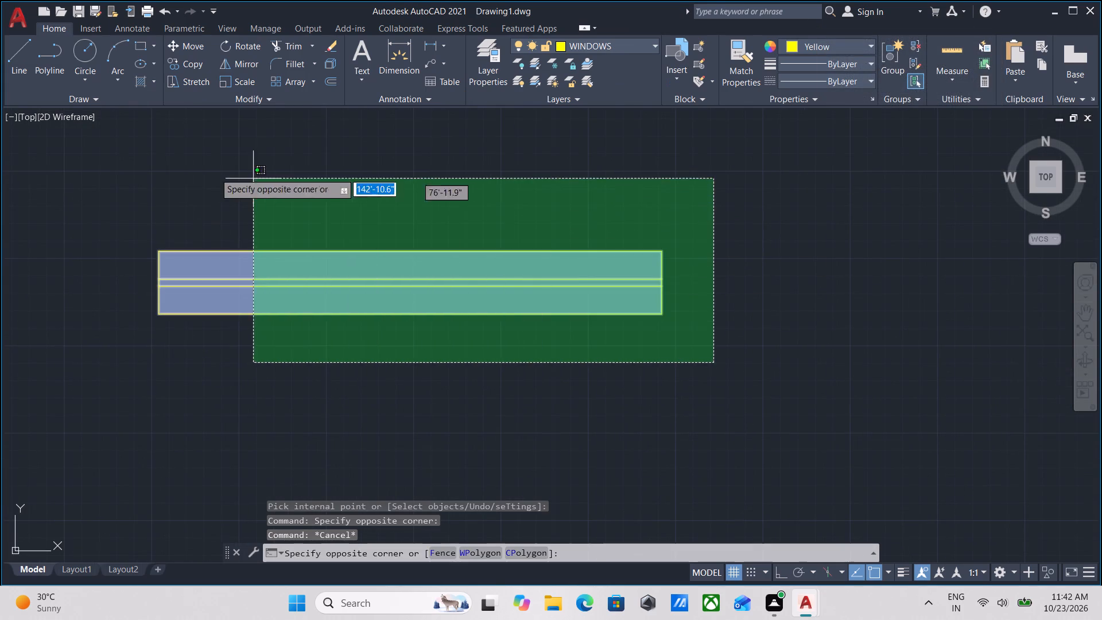
click(108, 164)
key(g)
key(Return)
Copy the window group by its upper edge's midpoint to the upper-edge midpoint of the wall south of the northwest room, west of the blue unit.
scroll(185, 232, down, 1)
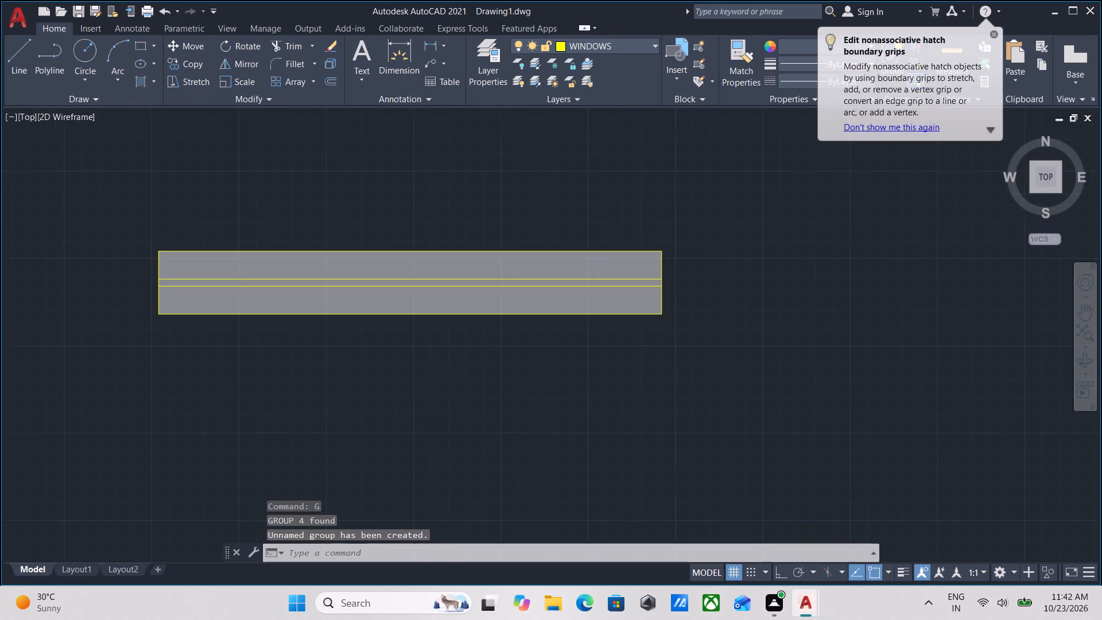
scroll(193, 240, down, 1)
middle_drag(195, 241, 197, 351)
scroll(301, 272, down, 1)
middle_drag(301, 272, 270, 232)
scroll(335, 273, down, 2)
scroll(331, 282, up, 2)
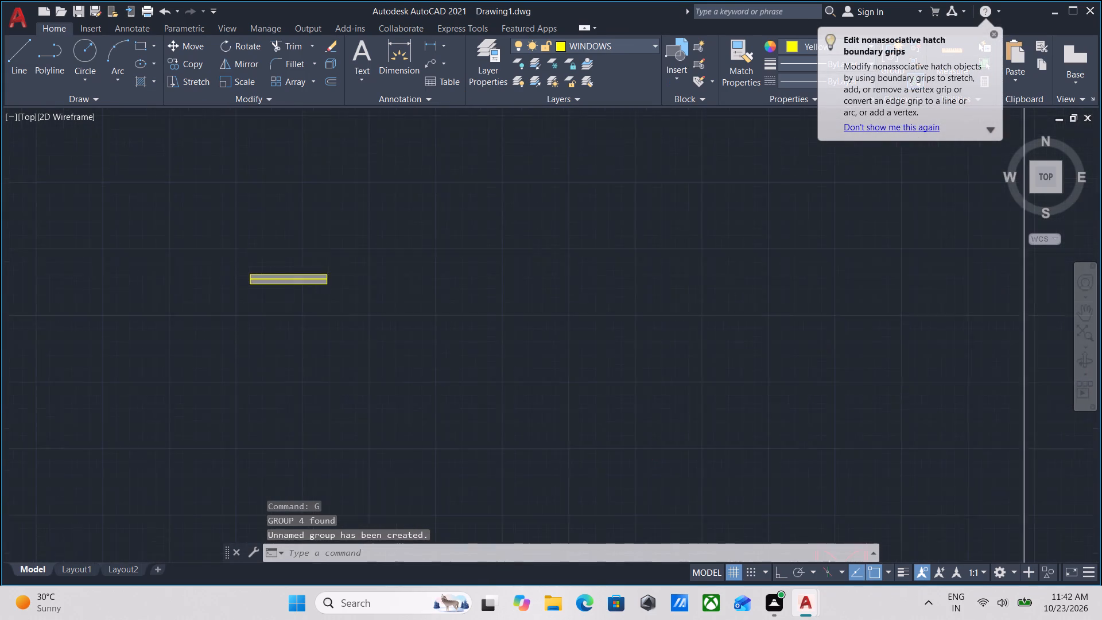
middle_drag(258, 260, 318, 348)
scroll(331, 369, up, 3)
drag(398, 440, 387, 429)
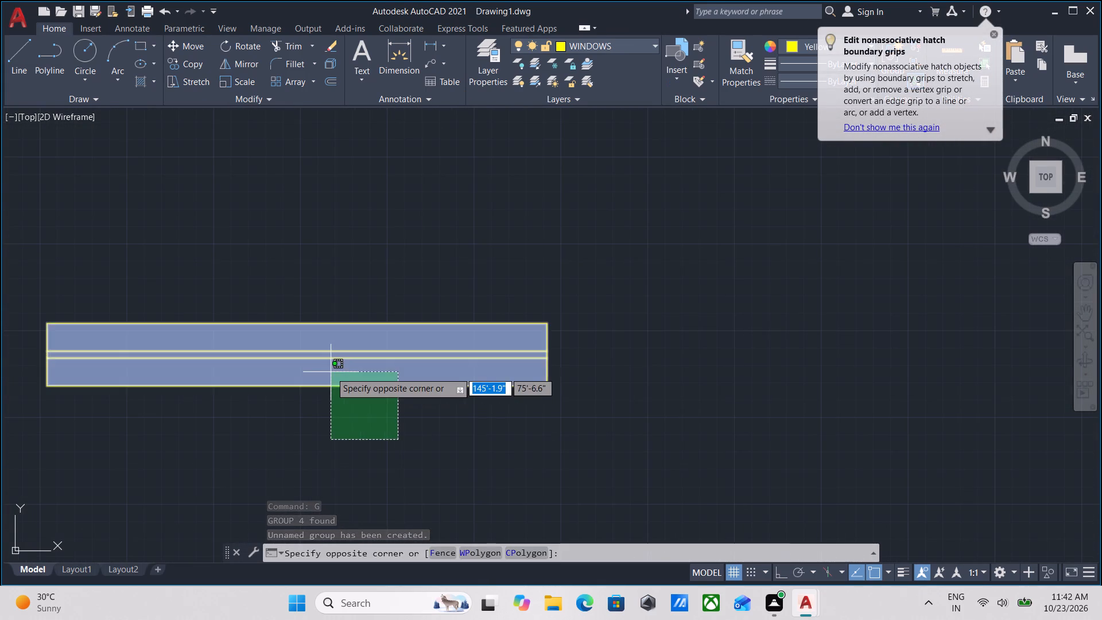
click(331, 372)
text(CO)
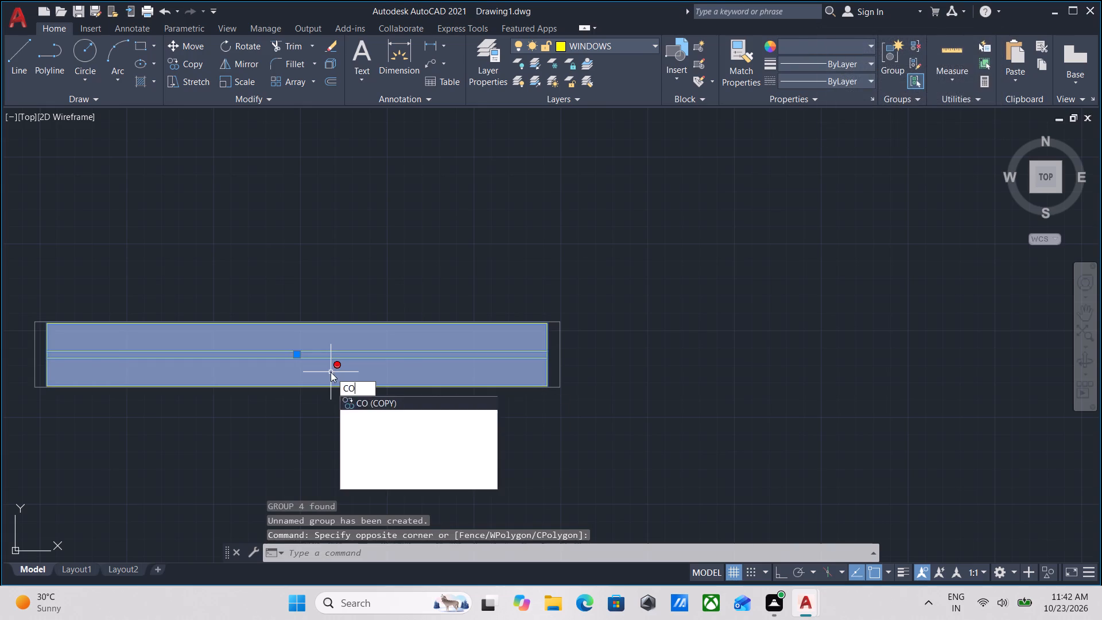
key(Return)
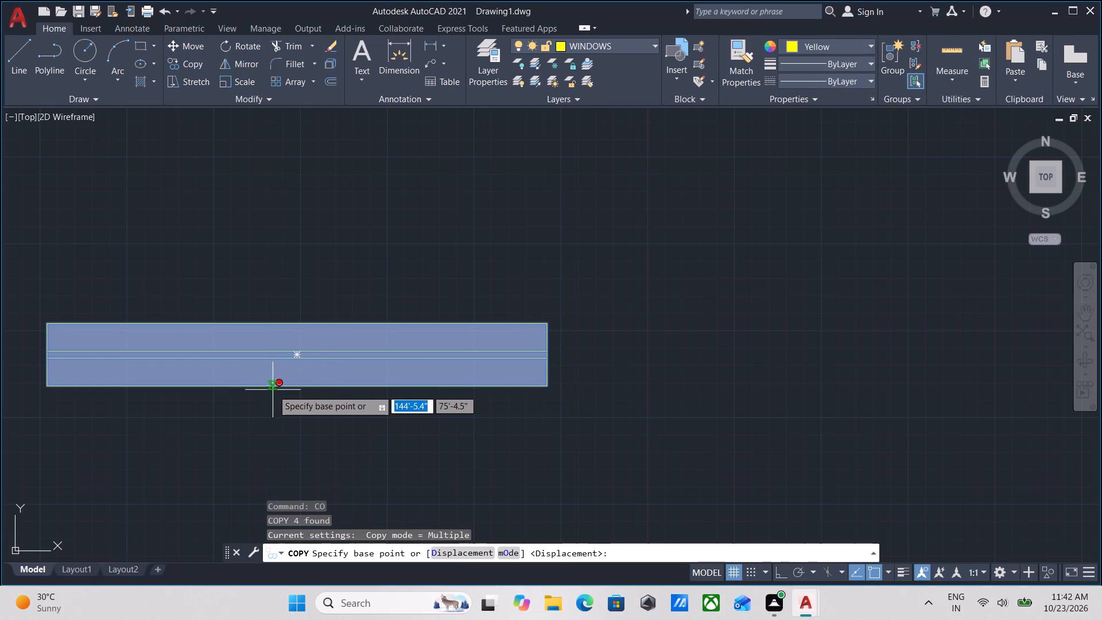
click(300, 321)
scroll(492, 362, down, 3)
middle_drag(492, 361, 340, 359)
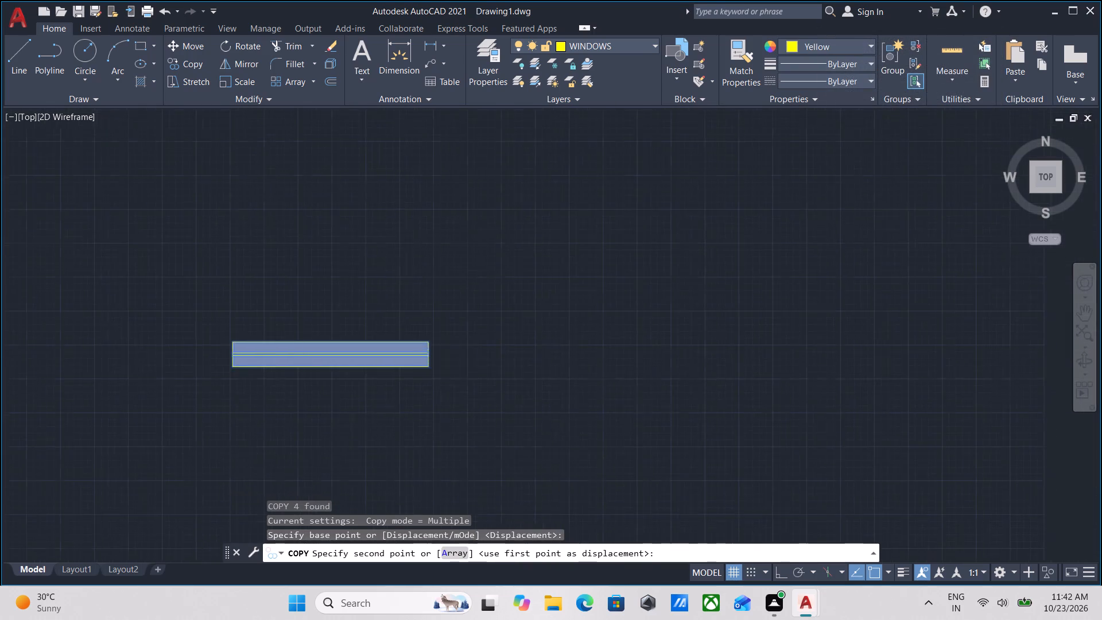
middle_drag(340, 359, 274, 363)
scroll(273, 363, up, 1)
scroll(550, 373, down, 2)
middle_drag(550, 373, 110, 351)
scroll(374, 377, down, 1)
middle_drag(347, 382, 134, 377)
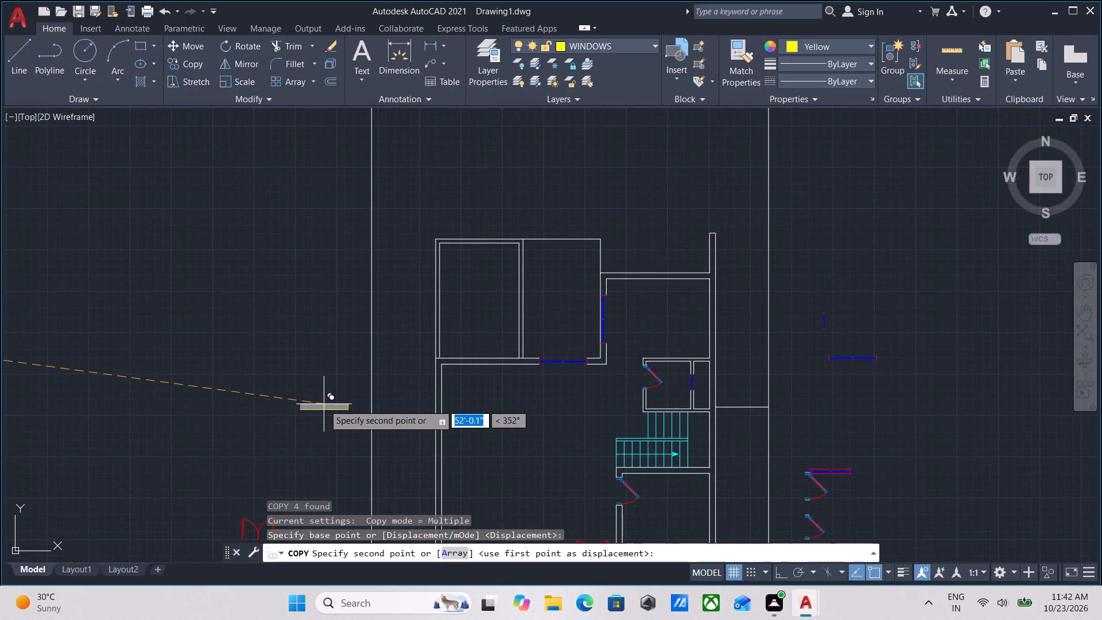
scroll(400, 387, up, 2)
middle_drag(440, 358, 284, 459)
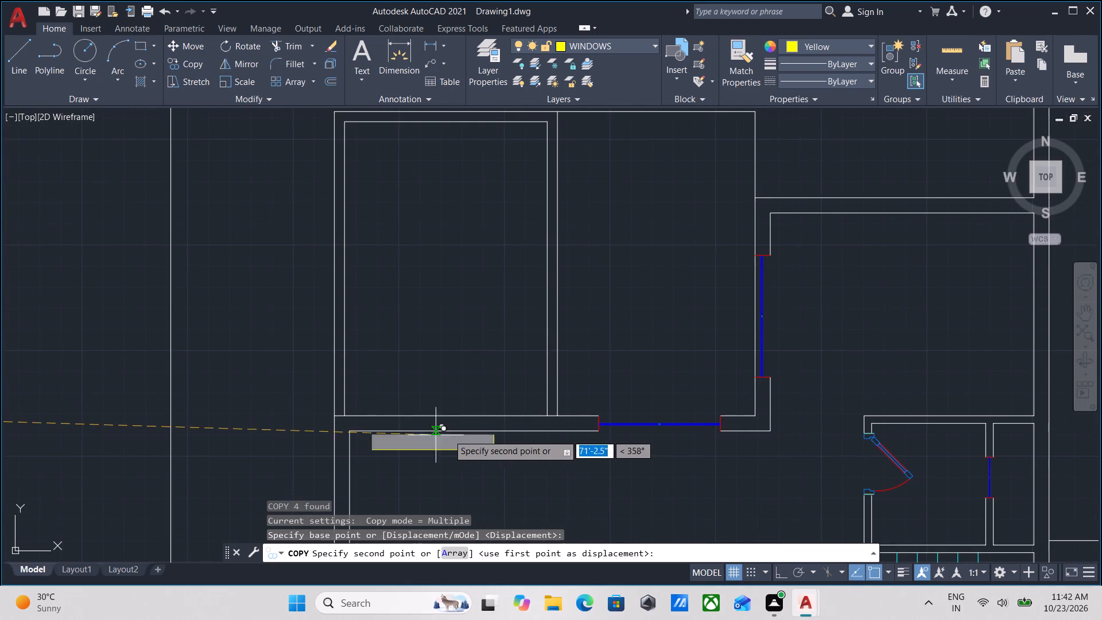
click(470, 414)
Place a copy of the window at the upper-edge midpoint of the wall north of the northeast room.
scroll(424, 470, down, 1)
middle_drag(424, 470, 360, 394)
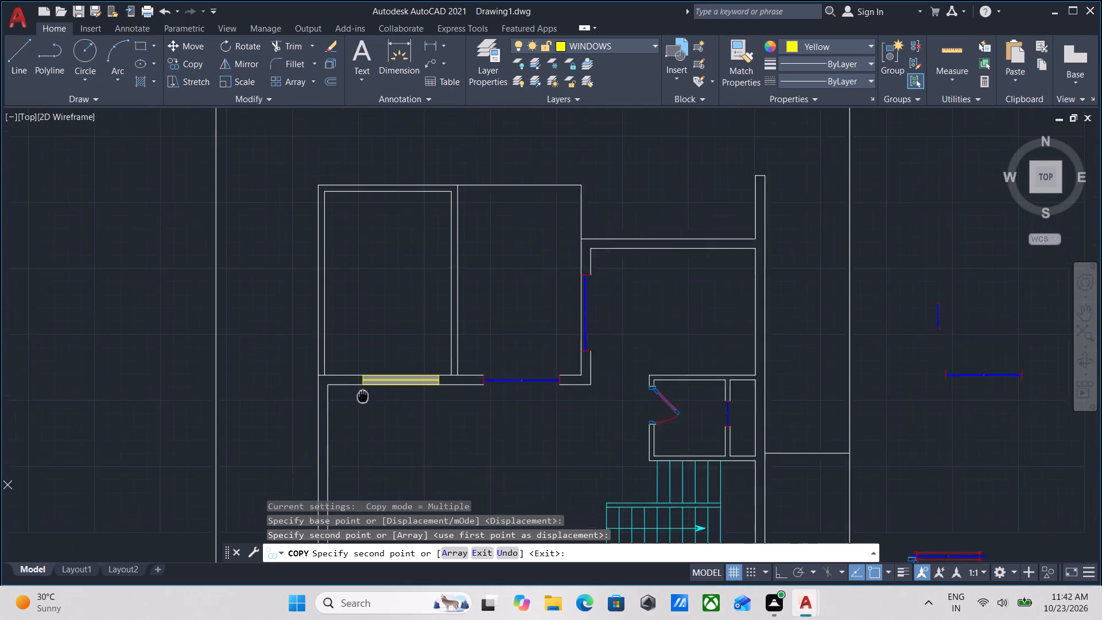
middle_drag(360, 394, 359, 392)
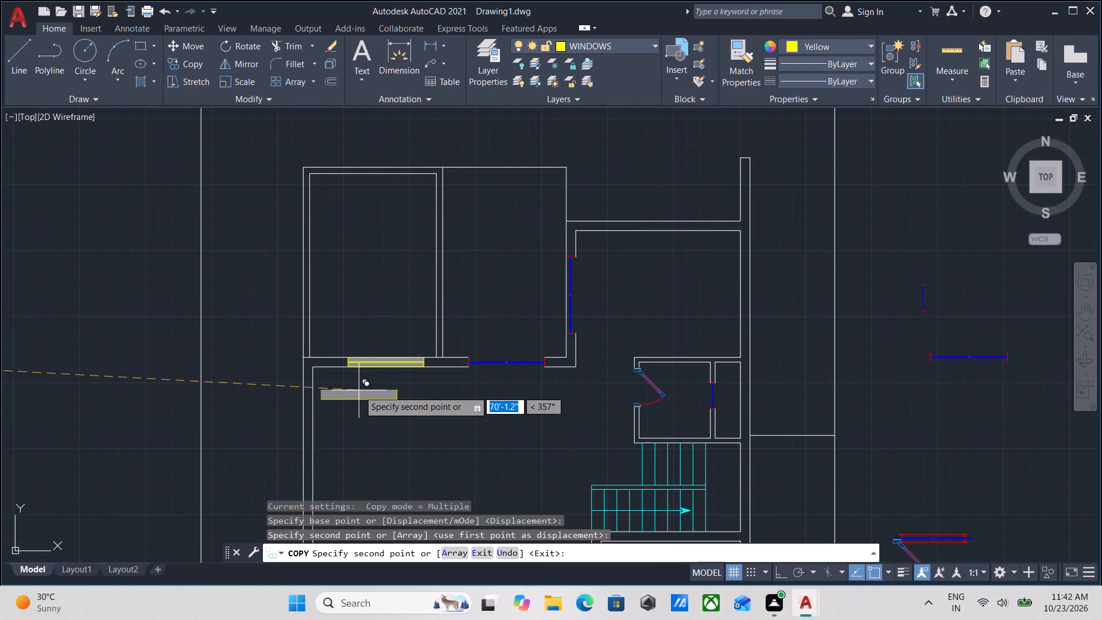
middle_drag(359, 390, 269, 487)
middle_drag(521, 350, 491, 383)
scroll(556, 356, up, 2)
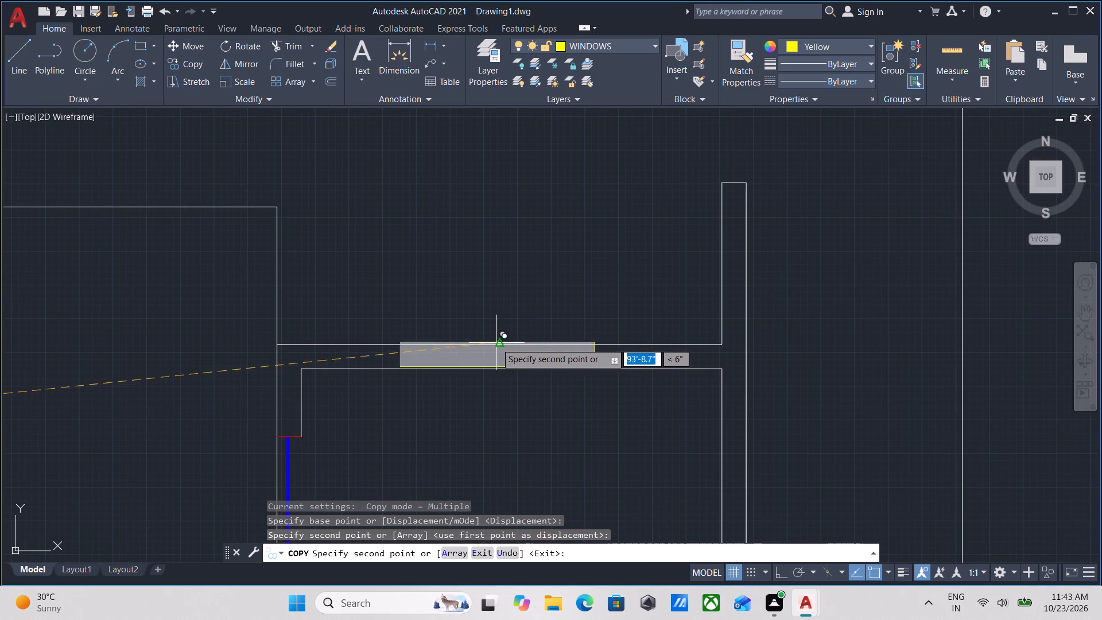
click(498, 343)
Place a copy of the window at the inner-edge midpoint of the southeast room's south wall.
scroll(412, 409, down, 2)
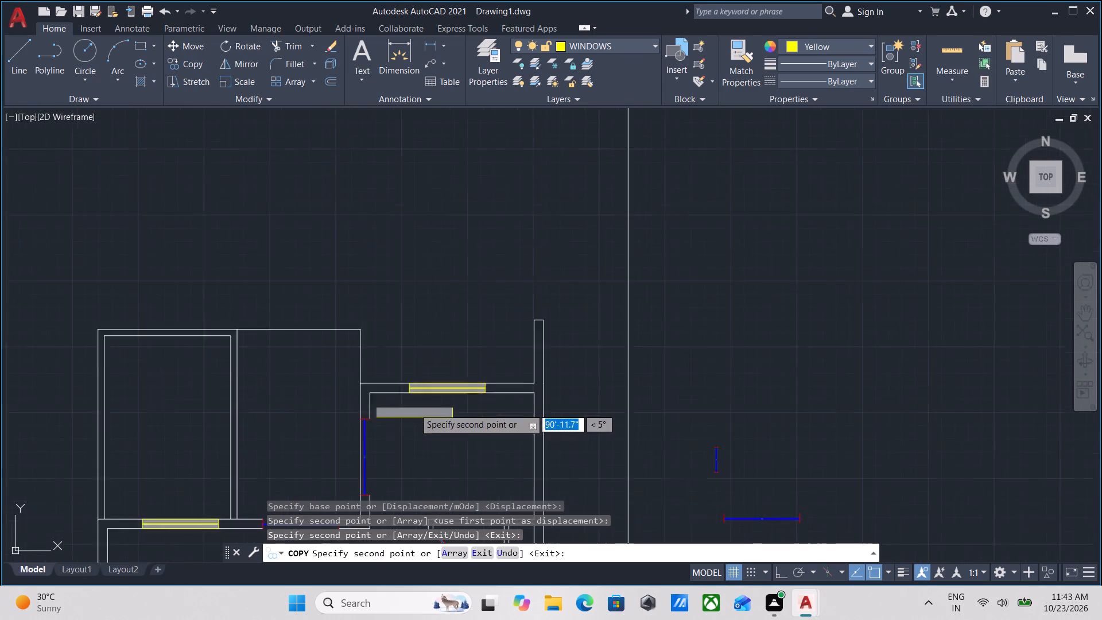
middle_drag(415, 408, 405, 330)
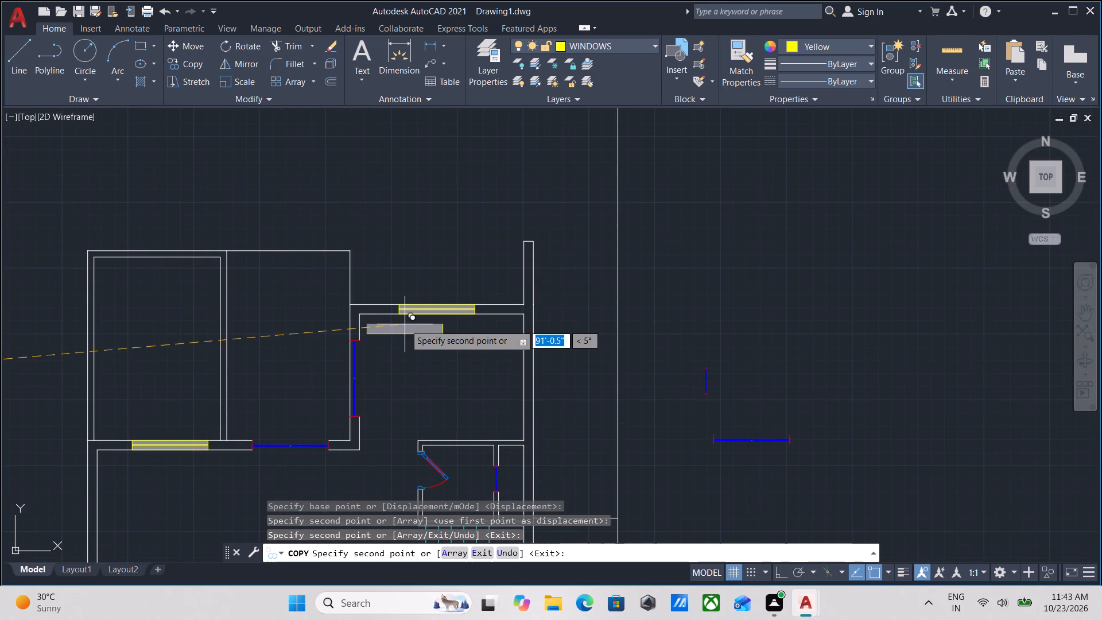
middle_drag(445, 440, 329, 210)
middle_drag(374, 434, 371, 236)
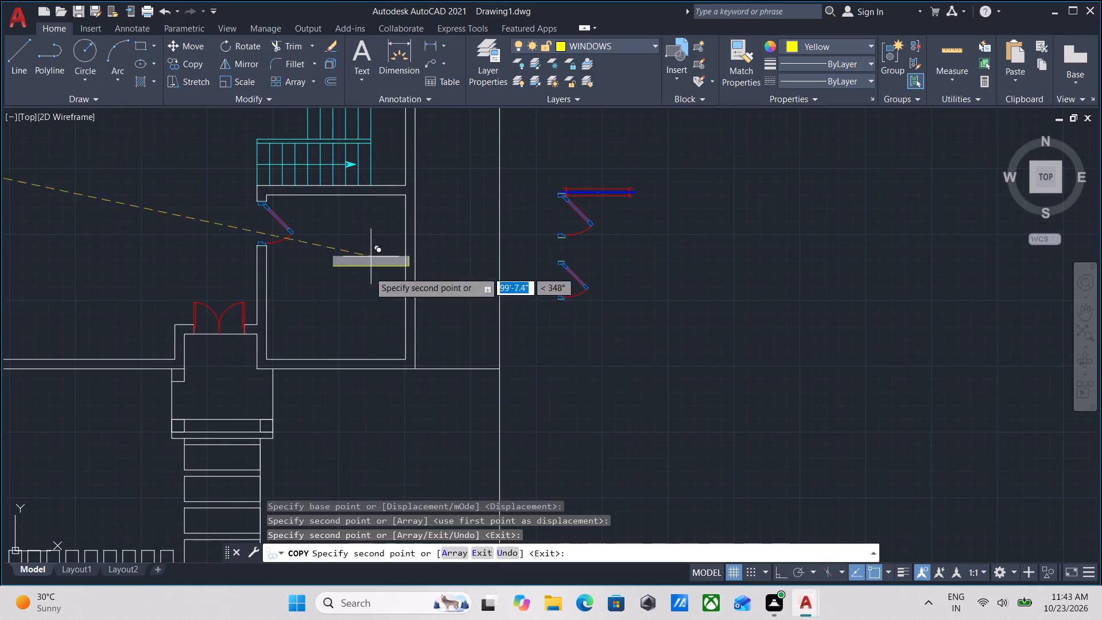
scroll(351, 336, up, 2)
click(315, 389)
Place a copy of the window at the inner-edge midpoint of the large hall's south wall, west of the red double door.
scroll(321, 314, down, 1)
middle_drag(321, 314, 326, 314)
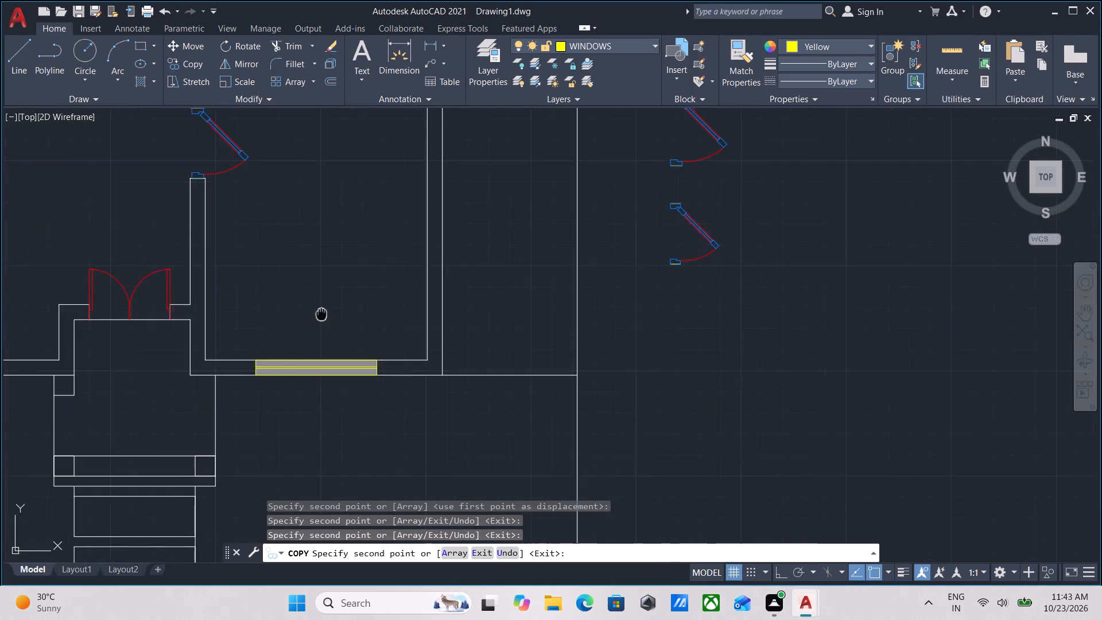
middle_drag(326, 314, 399, 340)
scroll(360, 331, down, 1)
middle_drag(360, 331, 447, 363)
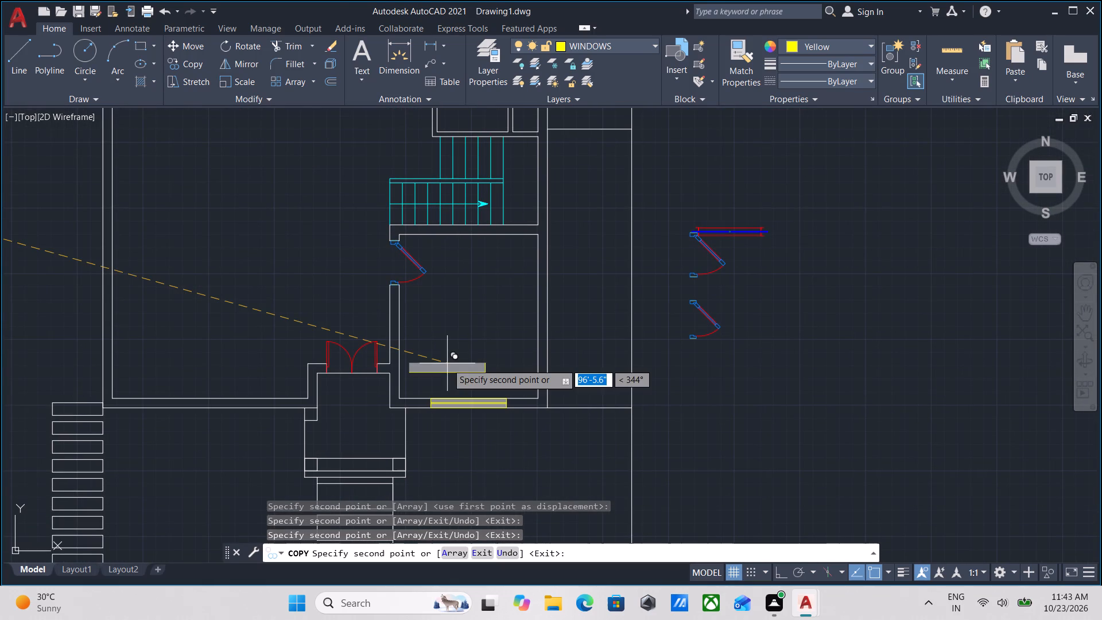
middle_drag(98, 403, 293, 425)
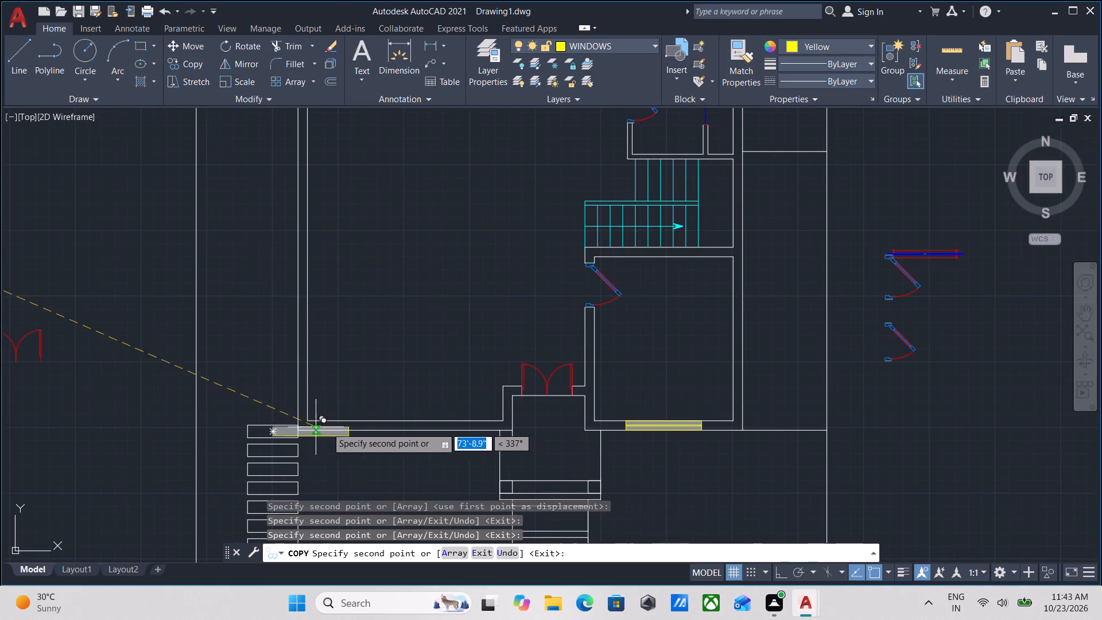
scroll(406, 429, up, 3)
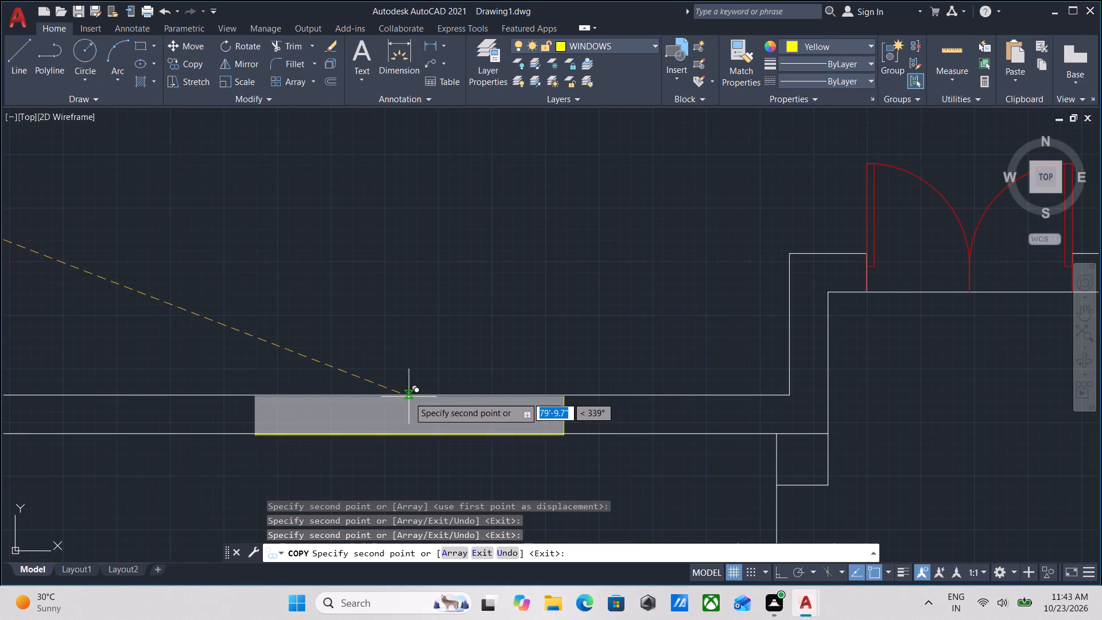
scroll(388, 398, down, 2)
click(388, 398)
Place a spare copy of the window in the empty space east of the plan, near the spare door units, and finish copying.
scroll(395, 320, down, 1)
middle_drag(395, 320, 377, 463)
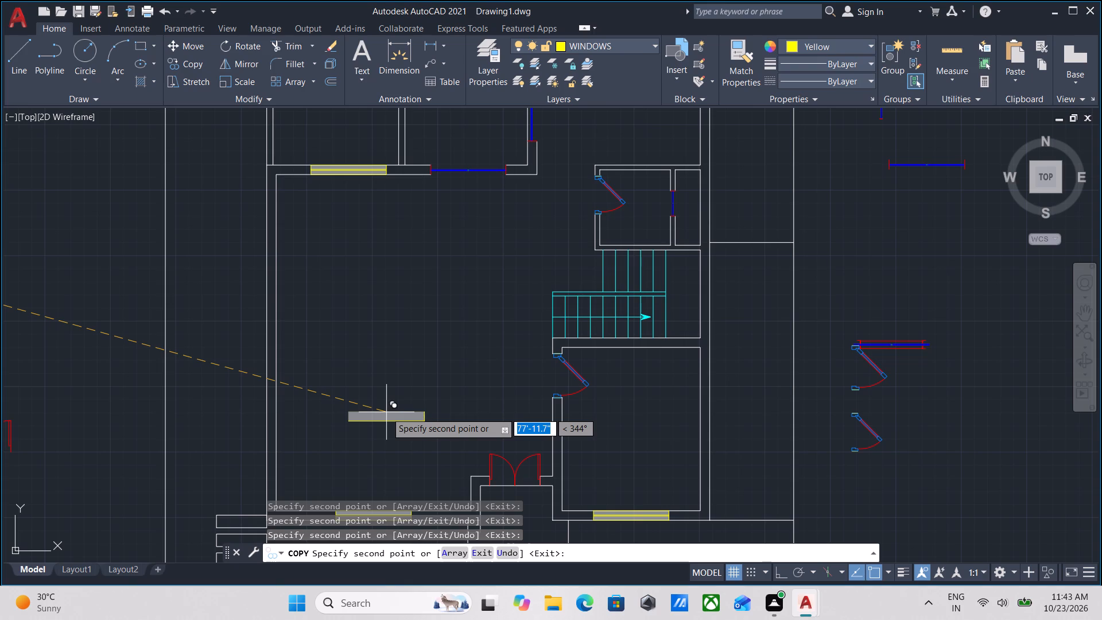
scroll(386, 412, down, 1)
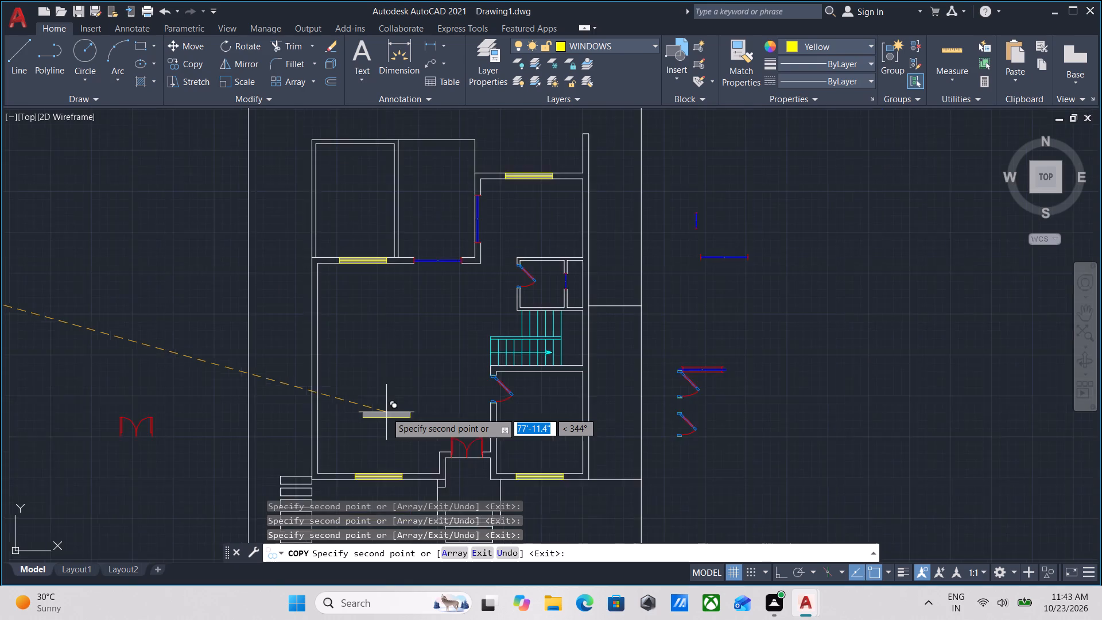
middle_drag(386, 412, 322, 394)
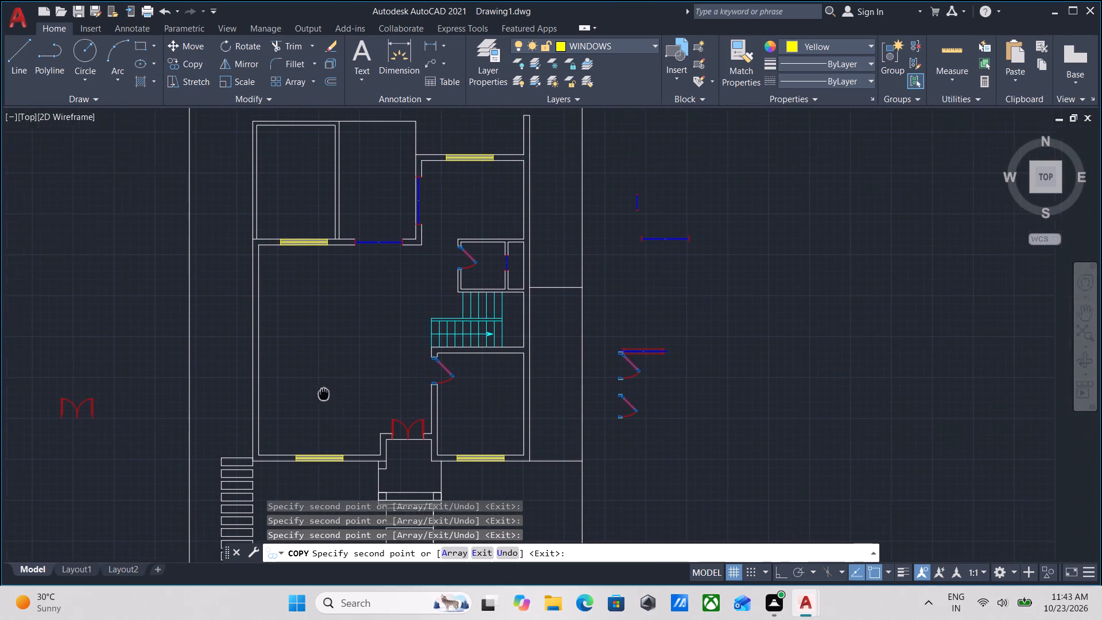
middle_drag(322, 394, 320, 394)
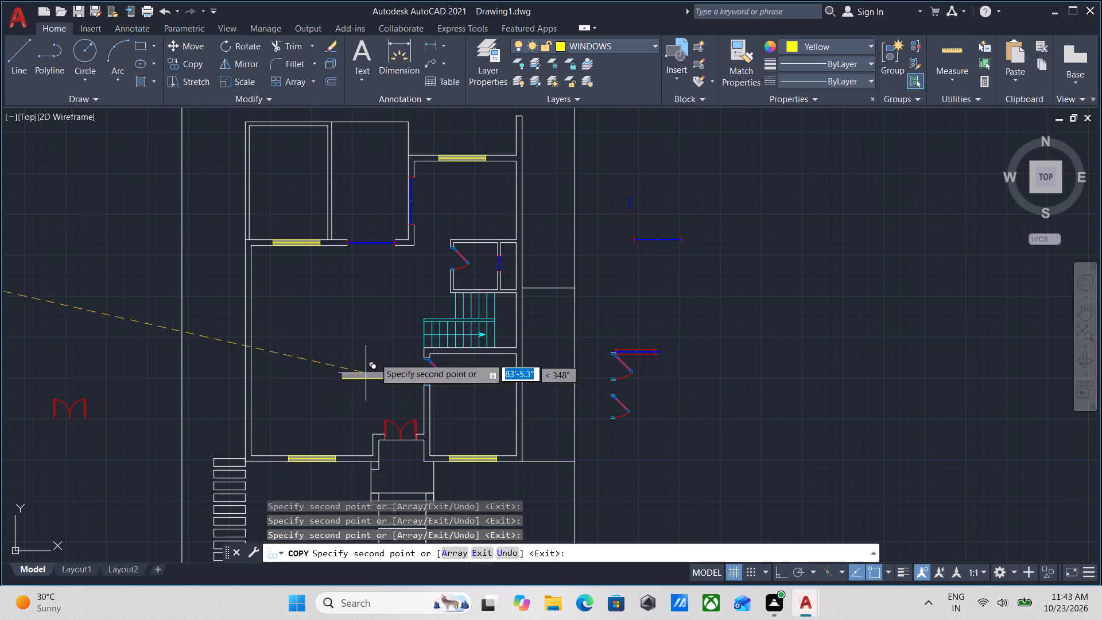
scroll(670, 262, up, 1)
click(692, 317)
scroll(772, 339, up, 2)
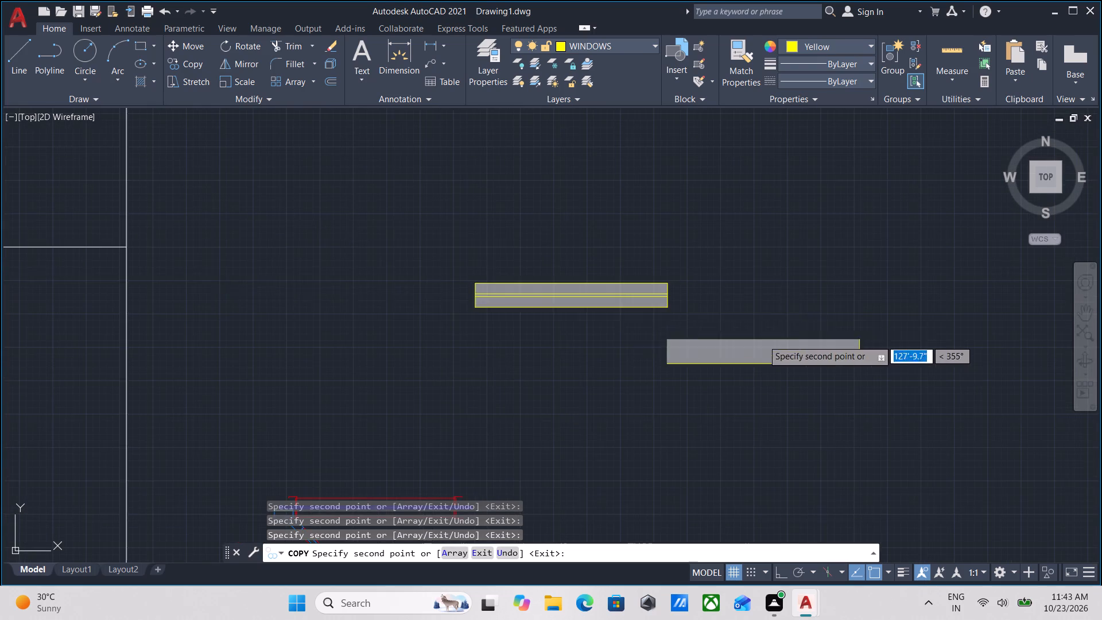
key(Escape)
Draw a 2' by 9" rectangle in the empty space south of the spare window copy.
key(r)
key(e)
key(e)
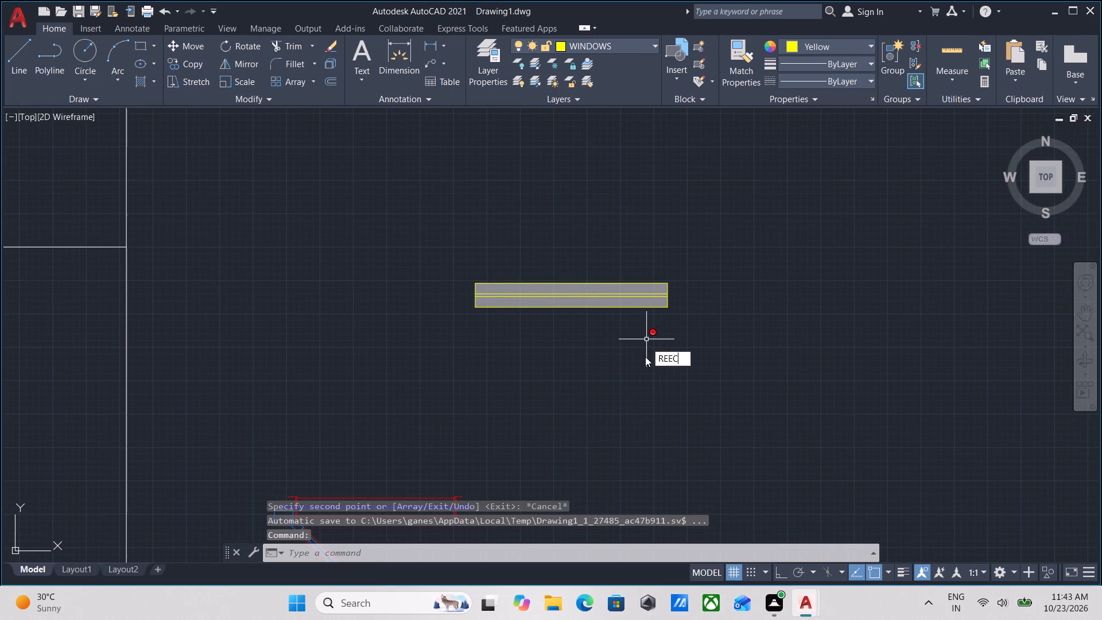
key(c)
key(Return)
click(557, 365)
scroll(626, 400, up, 1)
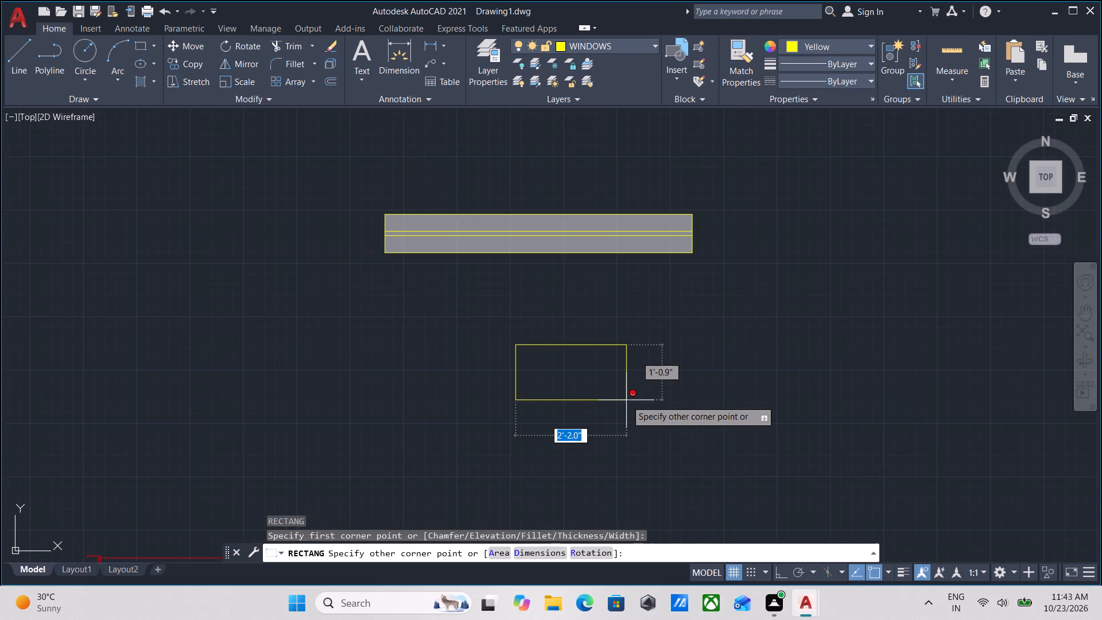
text(2')
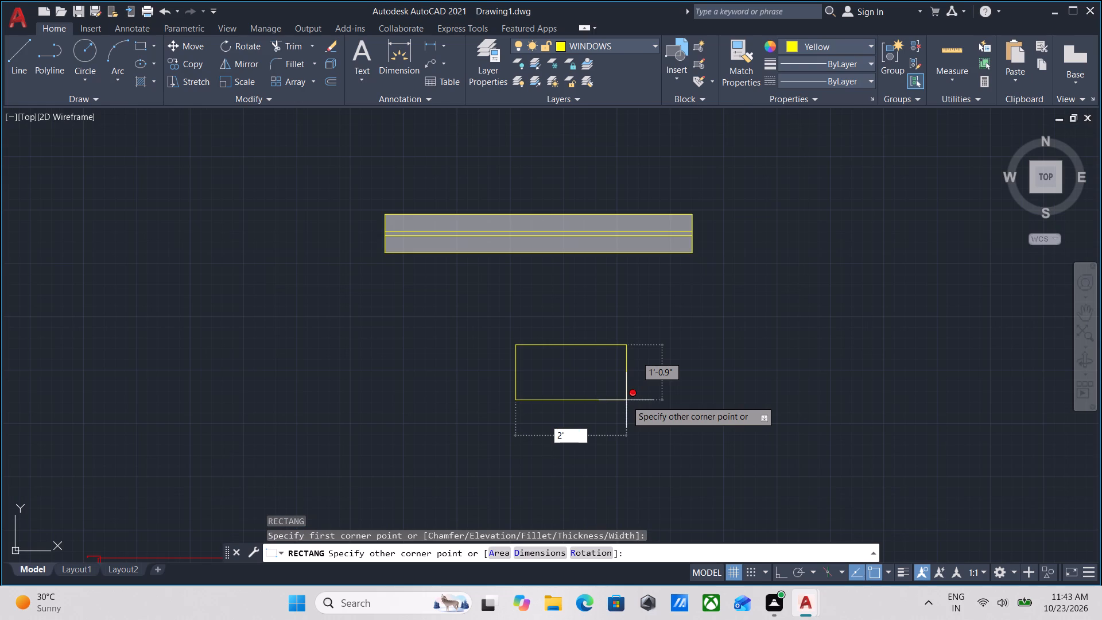
key(Tab)
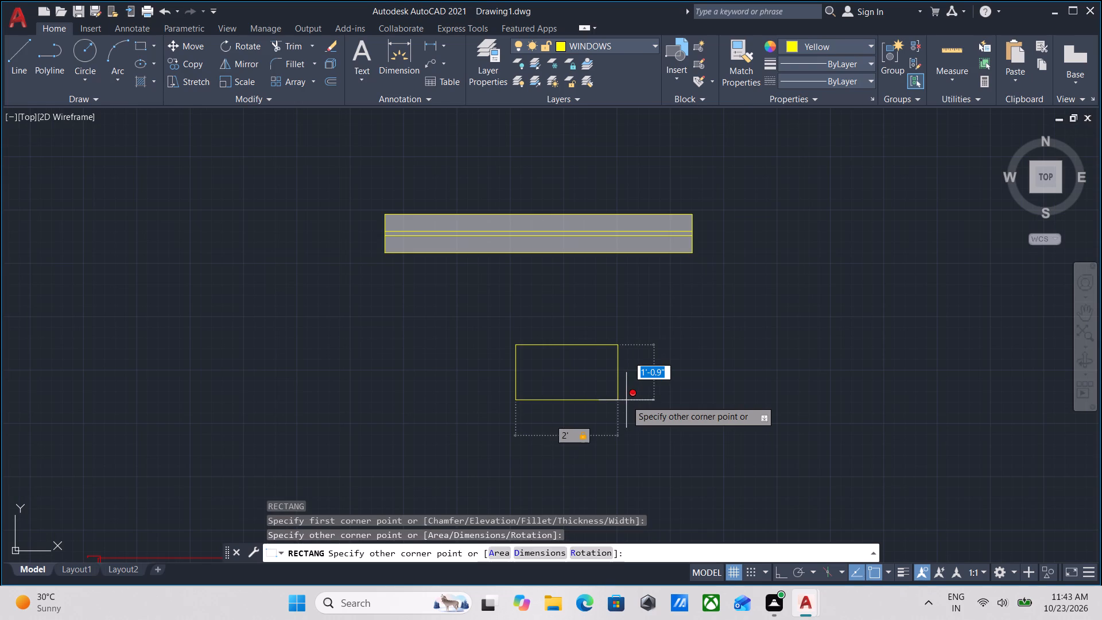
key(9)
key(shift+quotedbl)
key(Return)
Draw a horizontal centre line across the 2' by 9" rectangle between the midpoints of its short sides.
scroll(508, 390, up, 3)
middle_drag(521, 322, 396, 416)
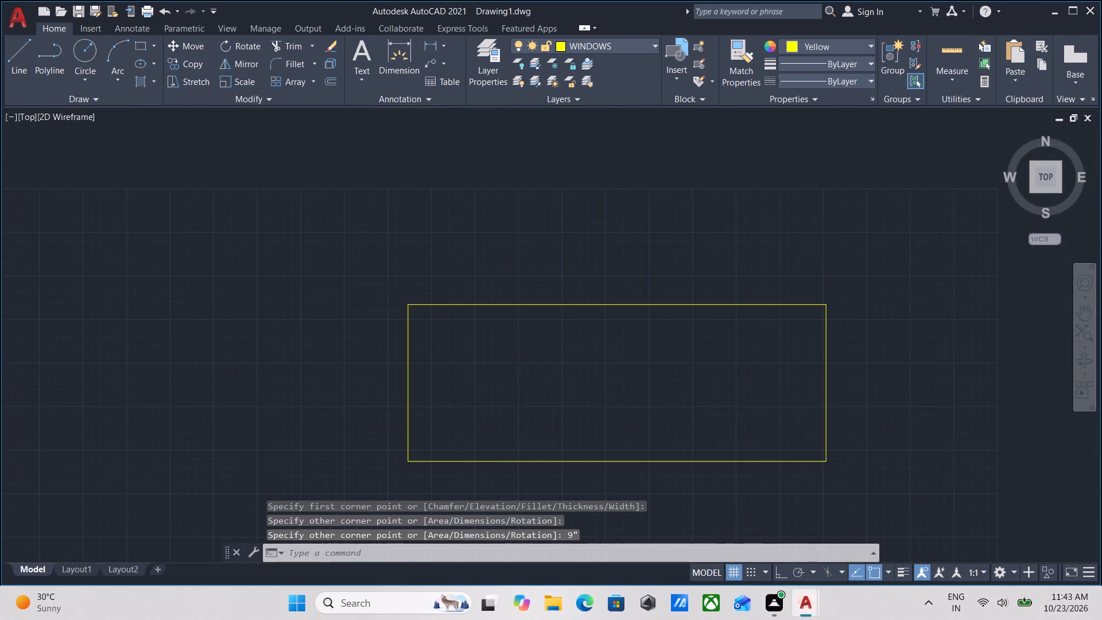
key(l)
key(Return)
scroll(406, 396, up, 1)
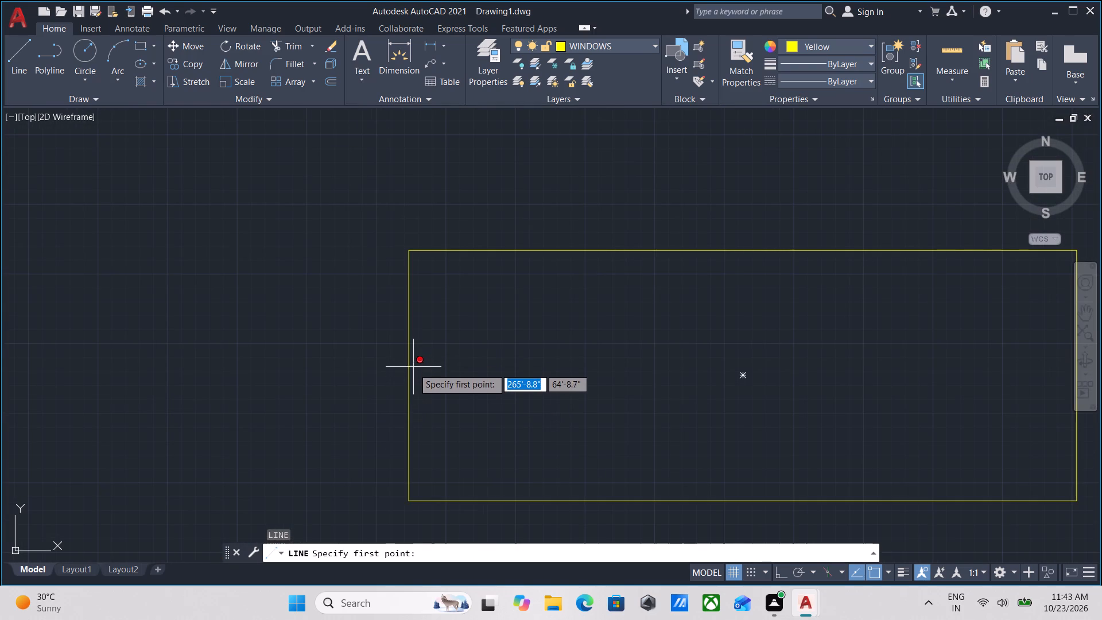
click(410, 375)
middle_drag(702, 402, 455, 420)
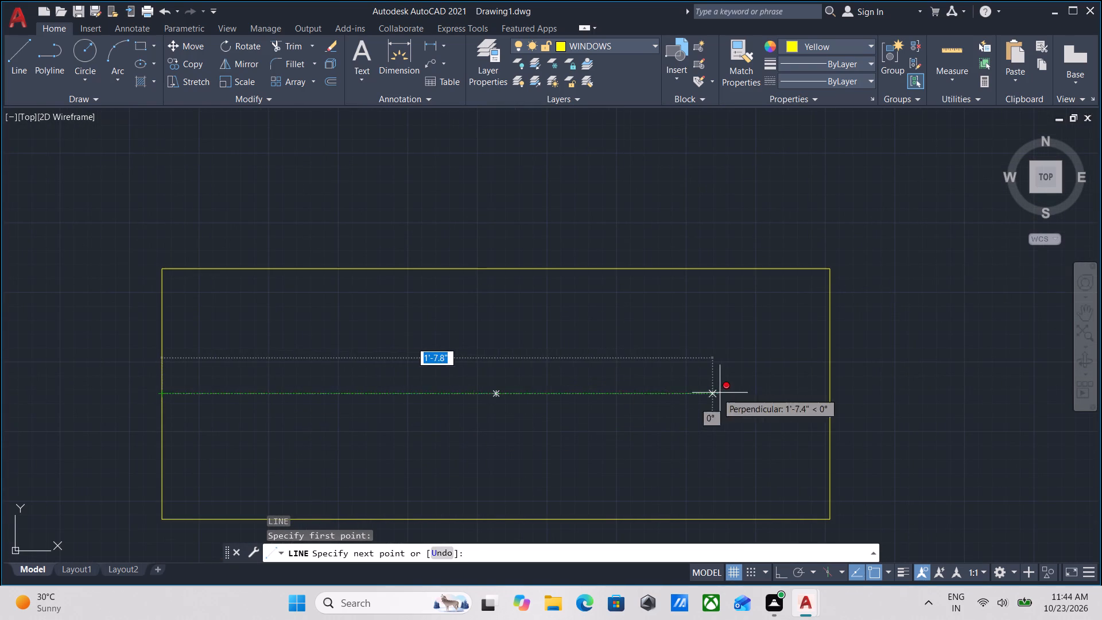
click(832, 392)
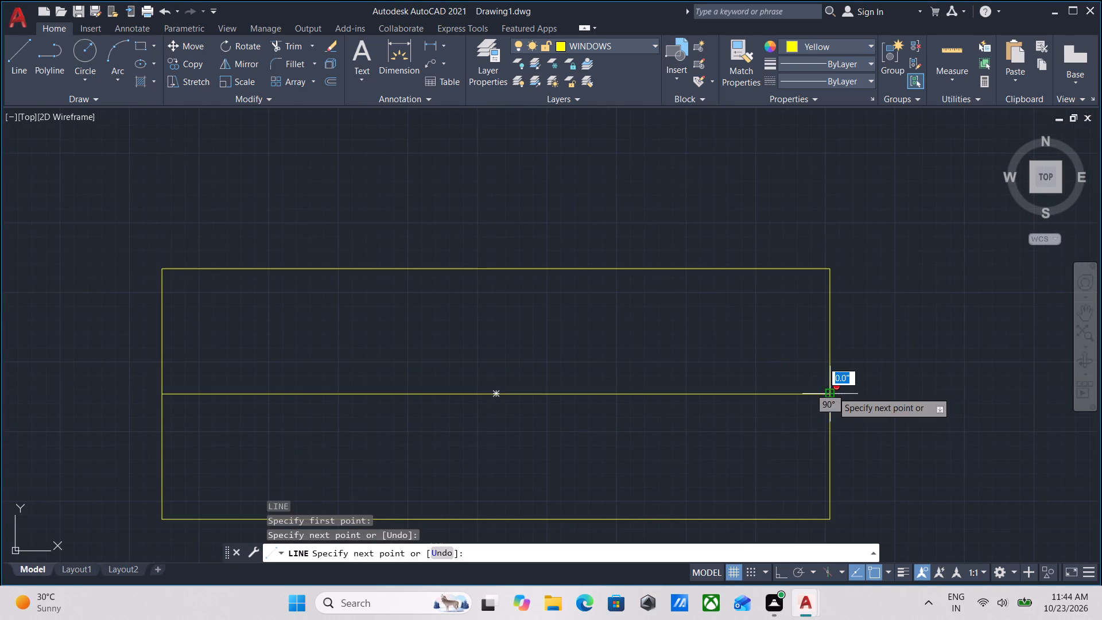
key(Escape)
Offset the rectangle's horizontal centre line 0.5" to both the upper and lower sides.
drag(742, 436, 724, 425)
click(591, 344)
key(o)
key(Return)
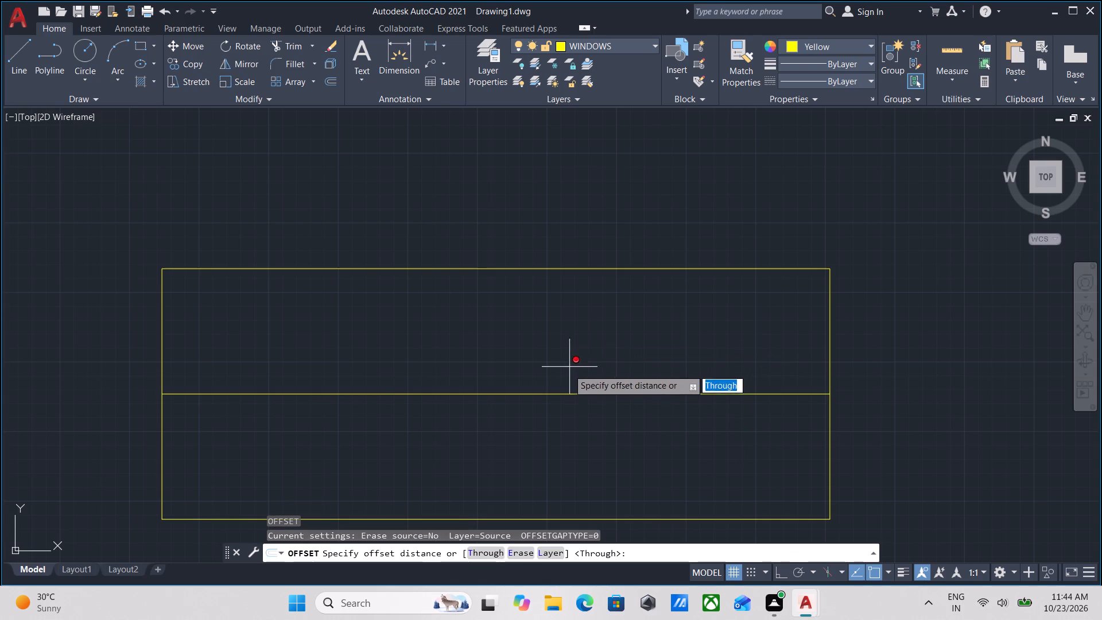
click(561, 390)
click(558, 367)
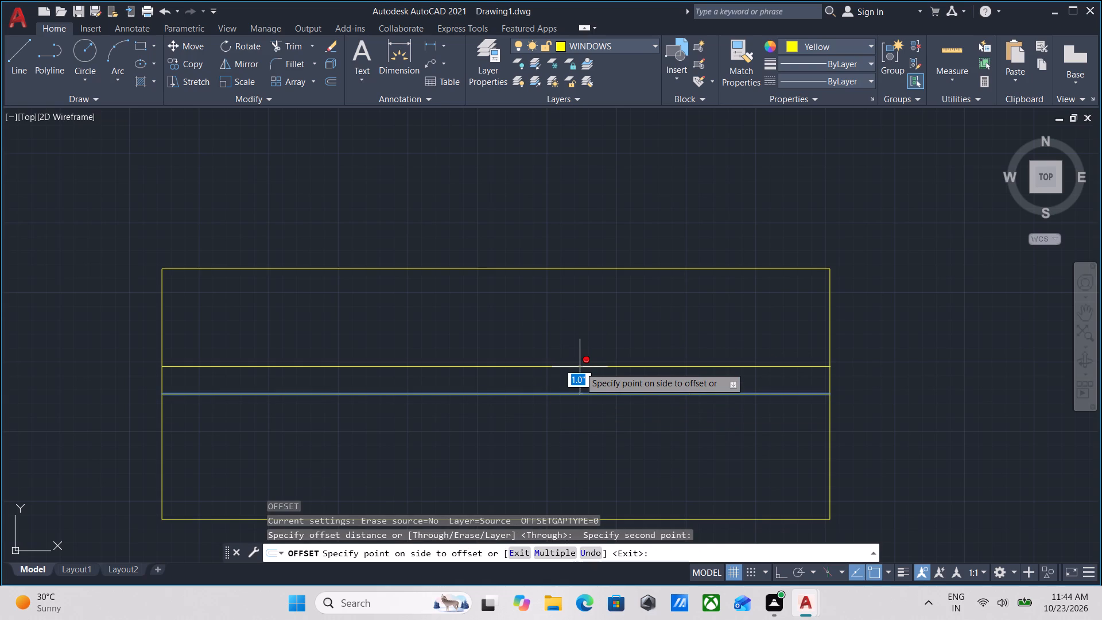
key(0)
key(period)
key(5)
key(shift+quotedbl)
key(Return)
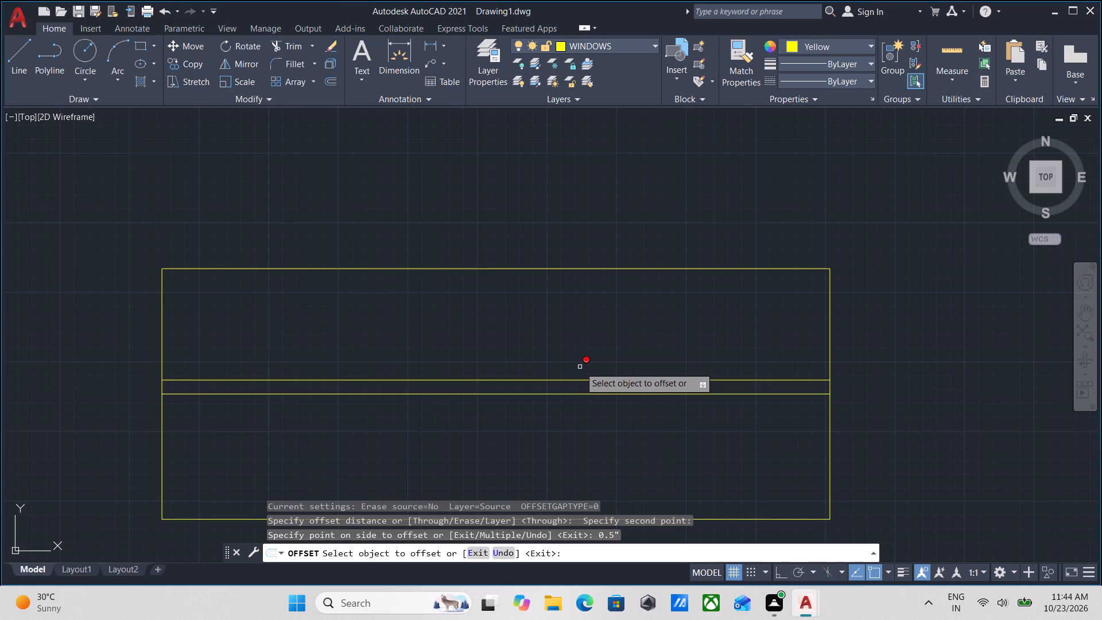
click(577, 396)
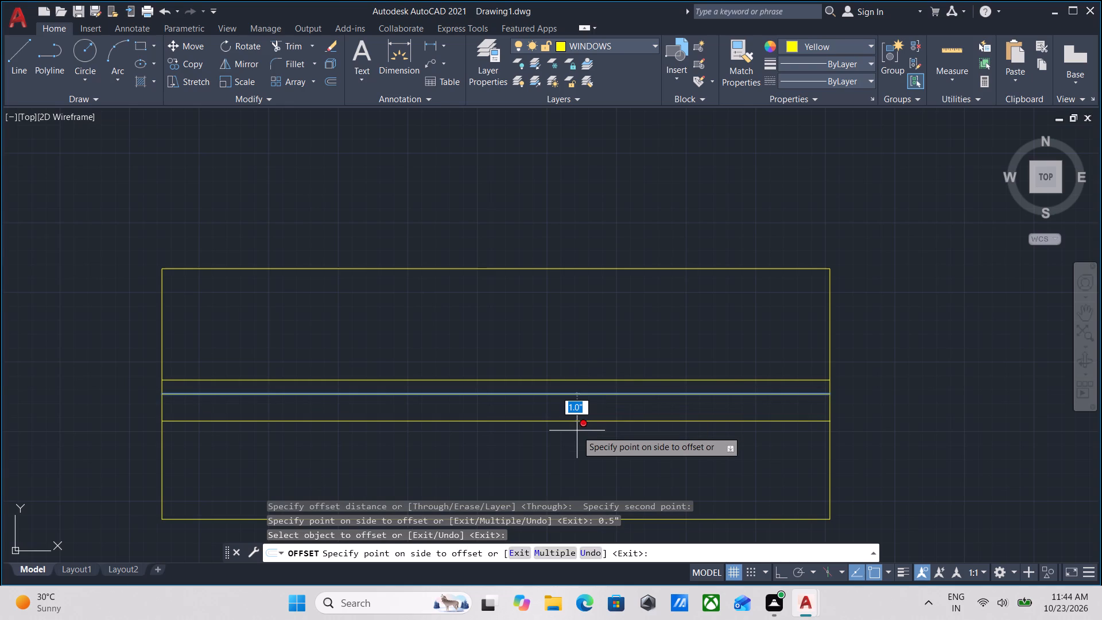
text(0.5)
key(shift+quotedbl)
key(Return)
key(Escape)
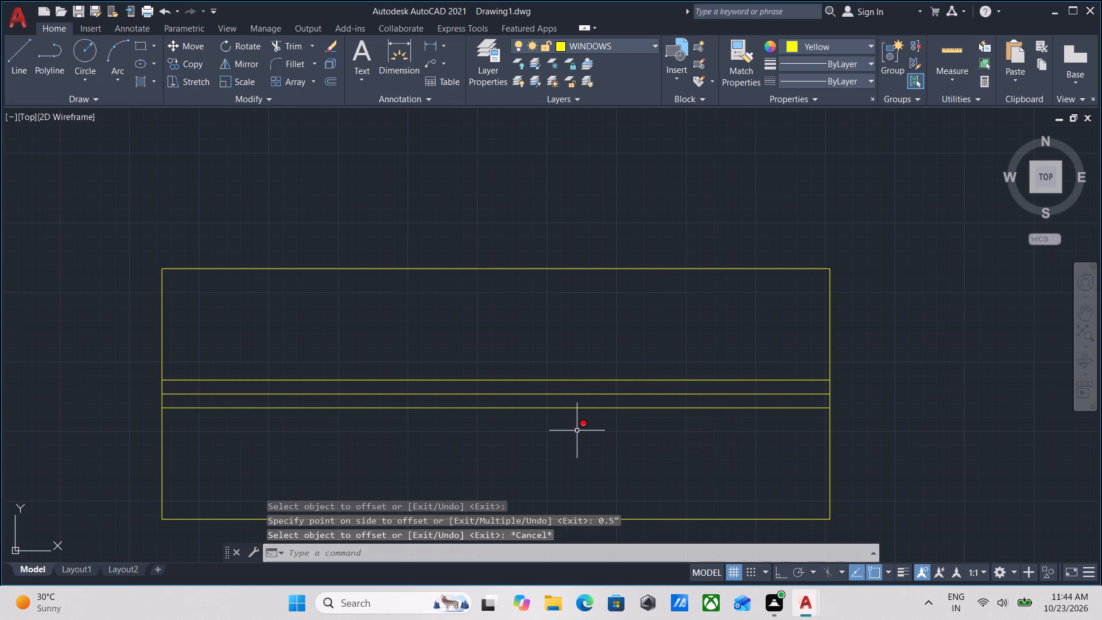
Erase the original centre line between the two offset lines in the 2' by 9" rectangle.
scroll(598, 351, up, 2)
click(581, 442)
click(562, 424)
right_click(562, 424)
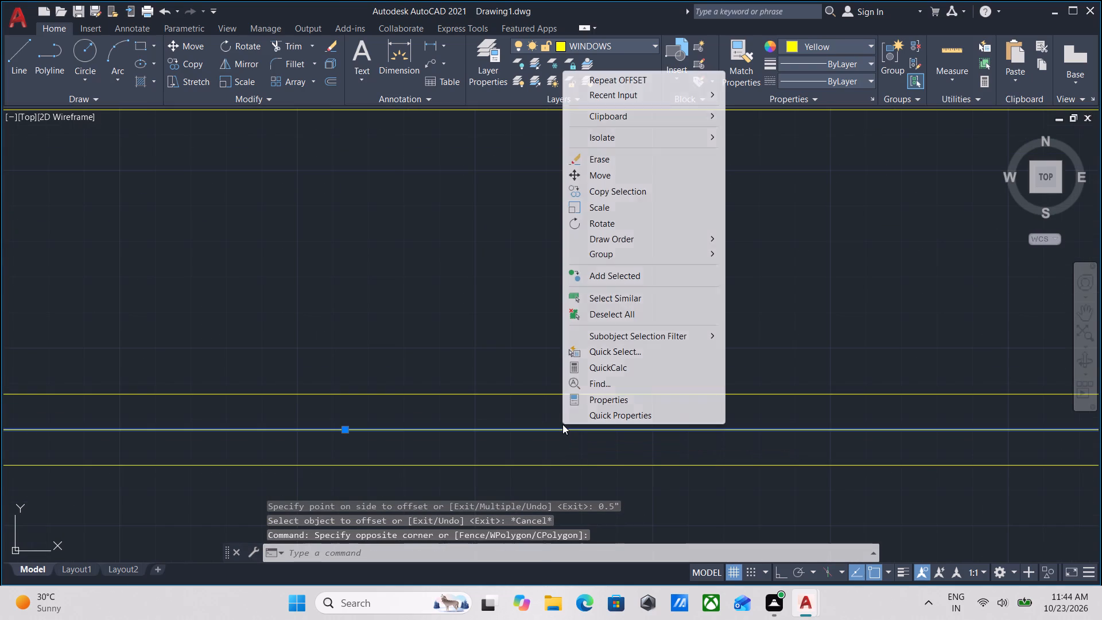
click(600, 155)
scroll(360, 440, down, 1)
middle_drag(360, 440, 360, 440)
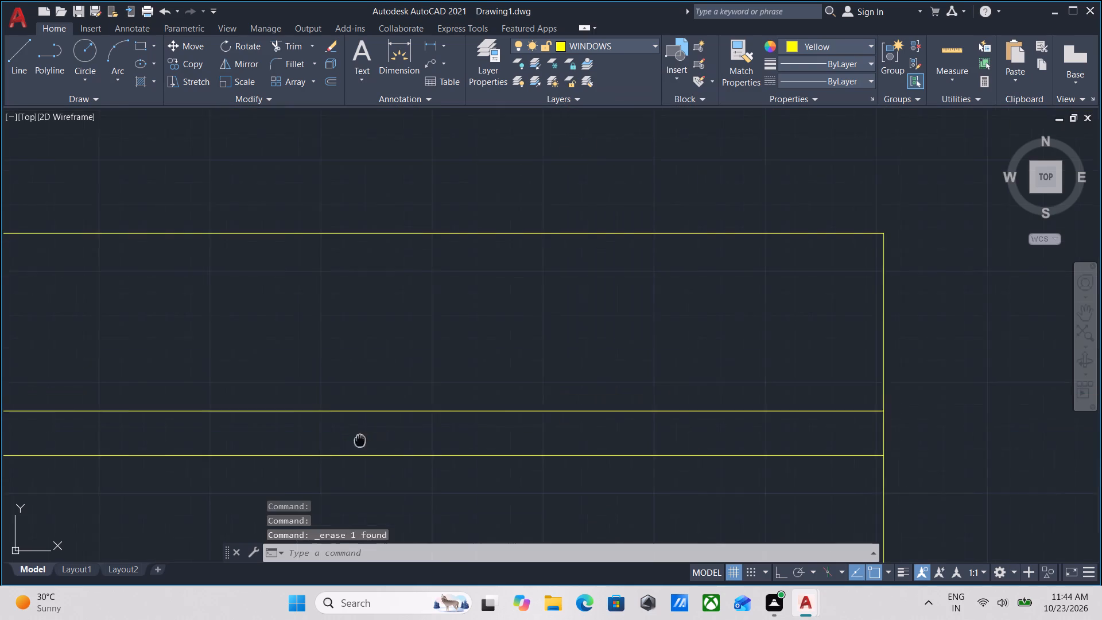
Hatch all three strips of the 2' by 9" rectangle with a solid white (255,255,255) fill.
middle_drag(360, 440, 502, 446)
key(h)
key(Return)
scroll(502, 446, down, 1)
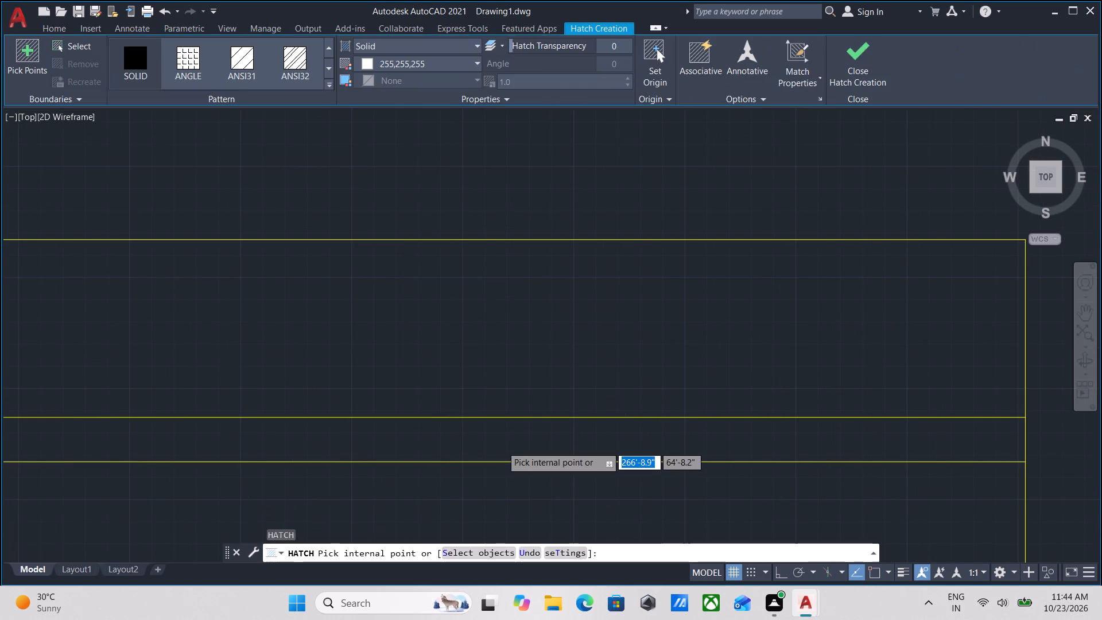
scroll(502, 446, down, 1)
click(502, 446)
click(507, 385)
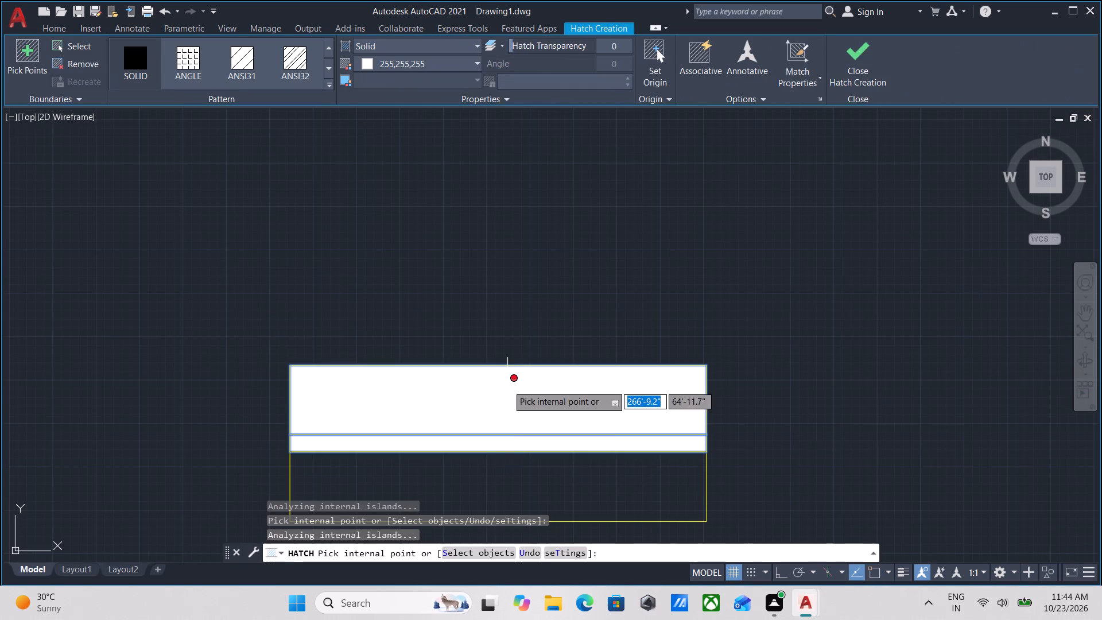
click(516, 477)
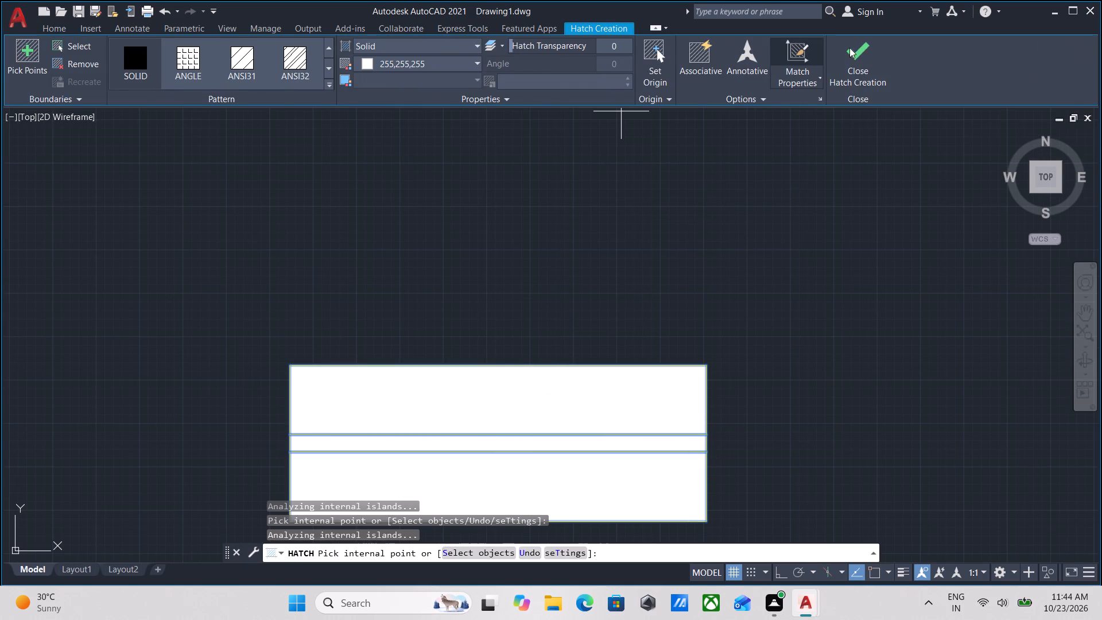
click(849, 48)
Set the transparency of the 2' window's solid hatch to 38.
click(498, 413)
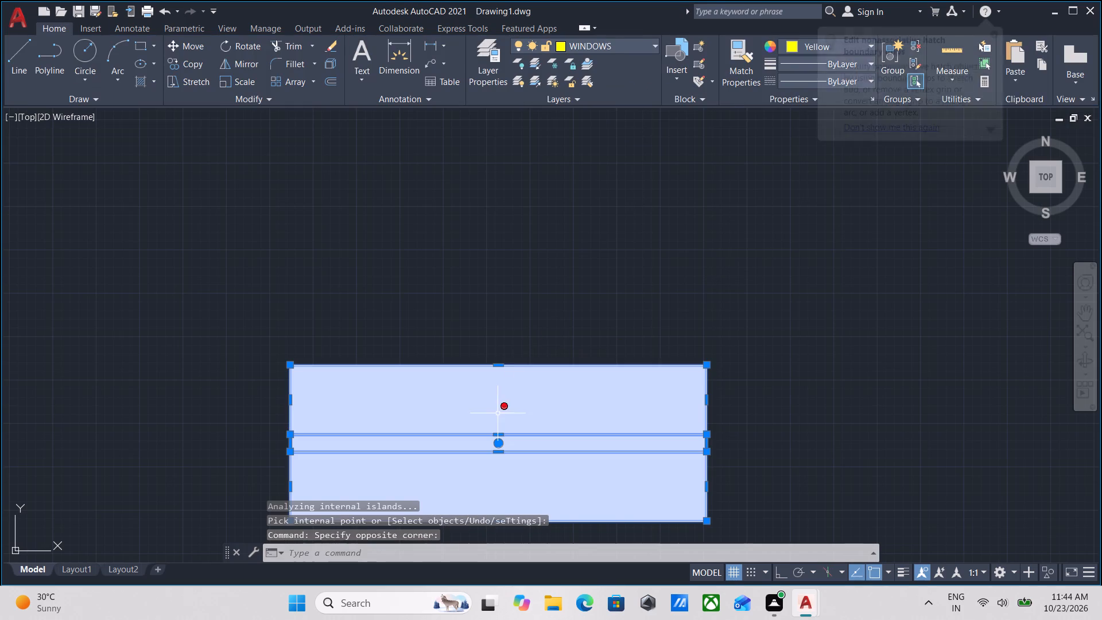
drag(511, 42, 643, 40)
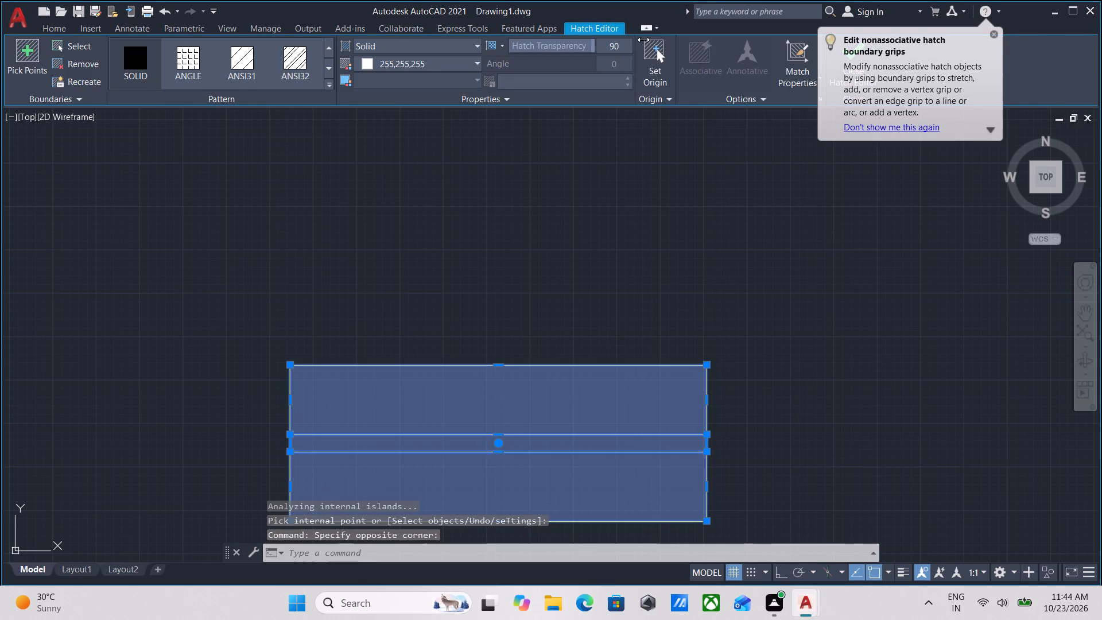
drag(643, 40, 566, 42)
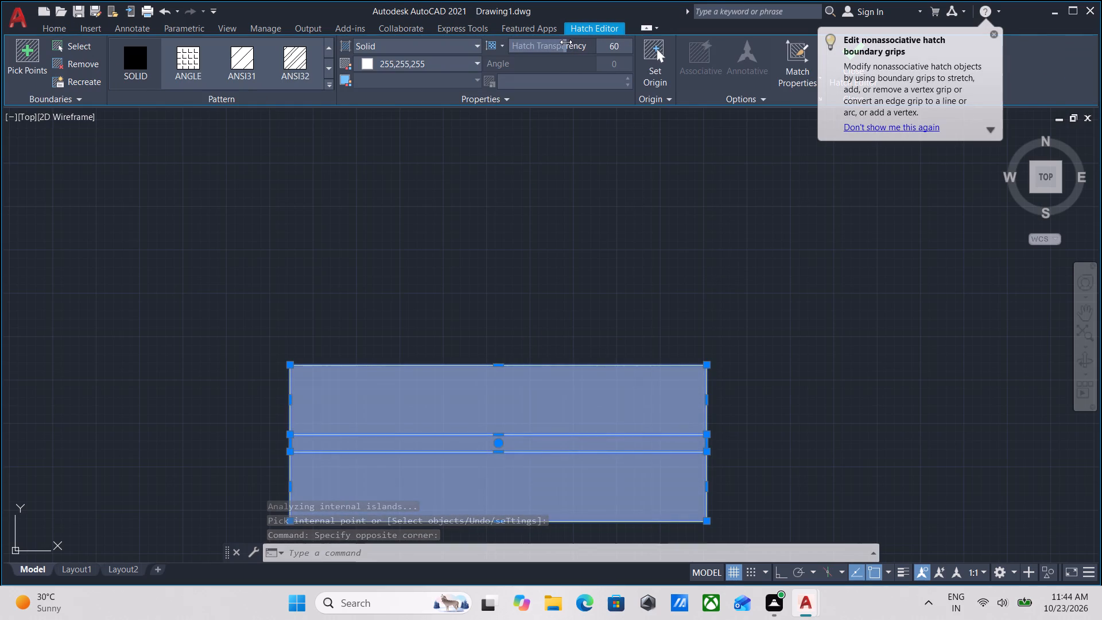
drag(566, 42, 515, 49)
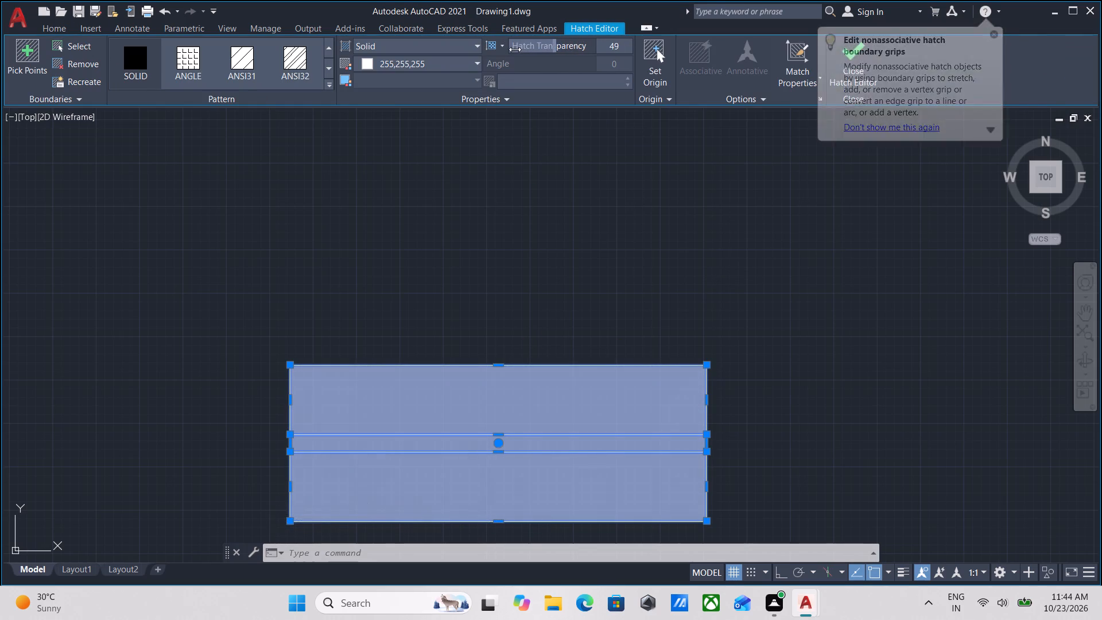
drag(515, 49, 490, 48)
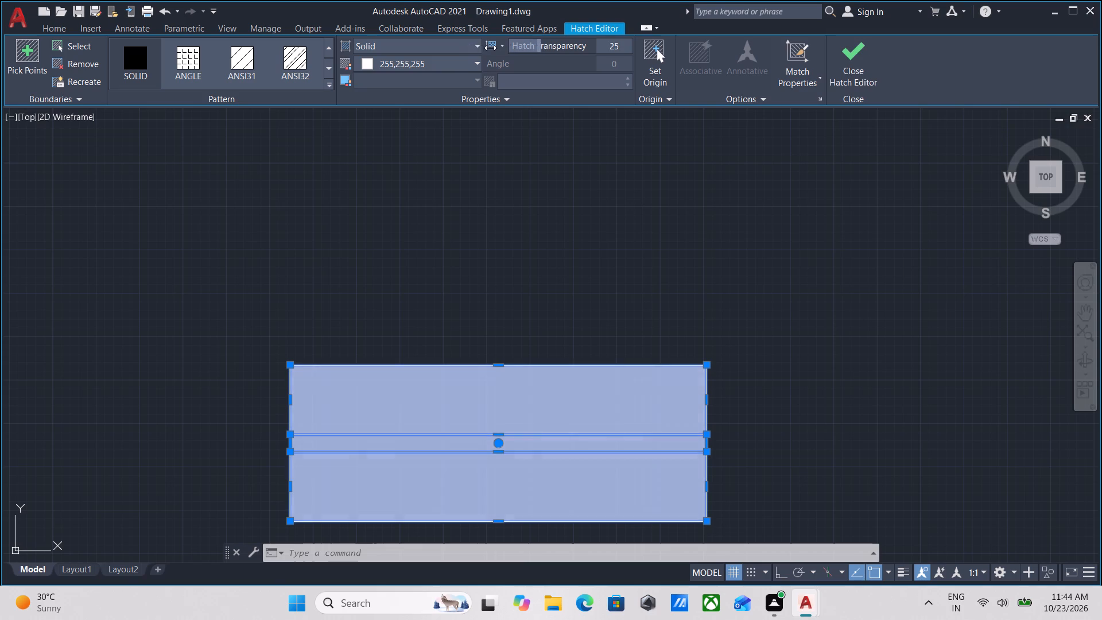
drag(490, 48, 536, 53)
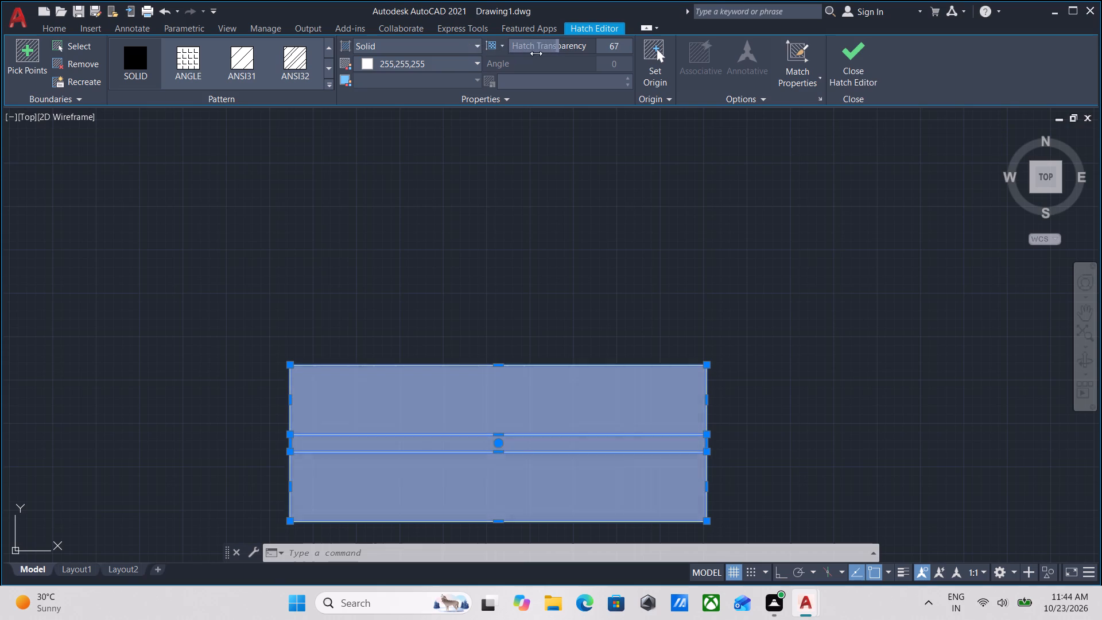
drag(536, 53, 498, 53)
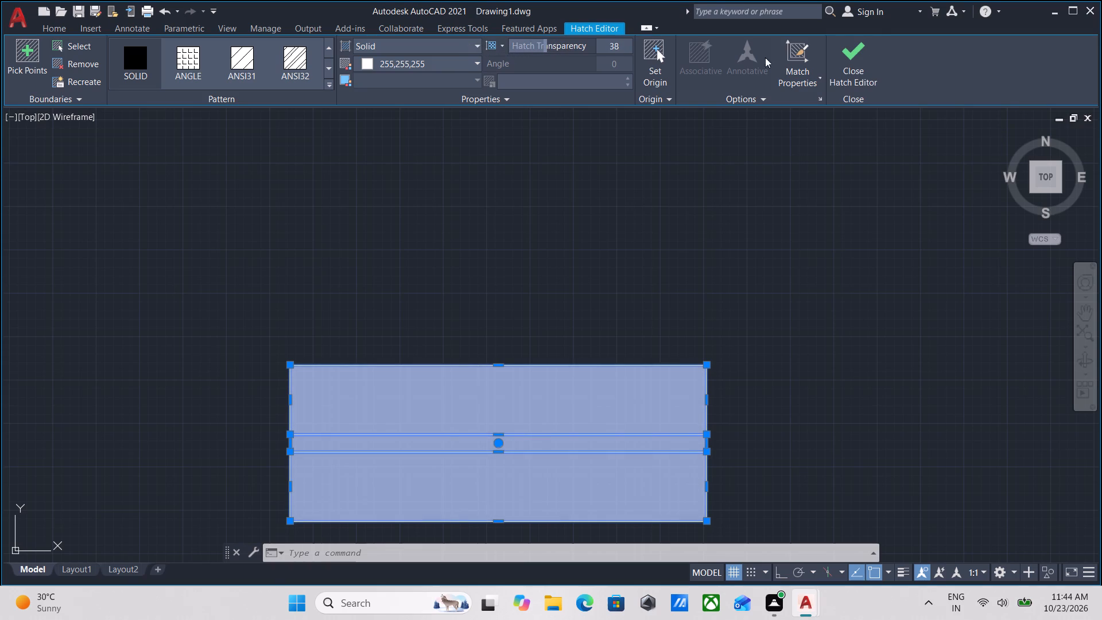
click(869, 63)
Group the 2' by 9" window's outline, inner lines and hatch into one unit.
scroll(869, 63, down, 3)
scroll(821, 215, down, 3)
middle_drag(793, 247, 764, 294)
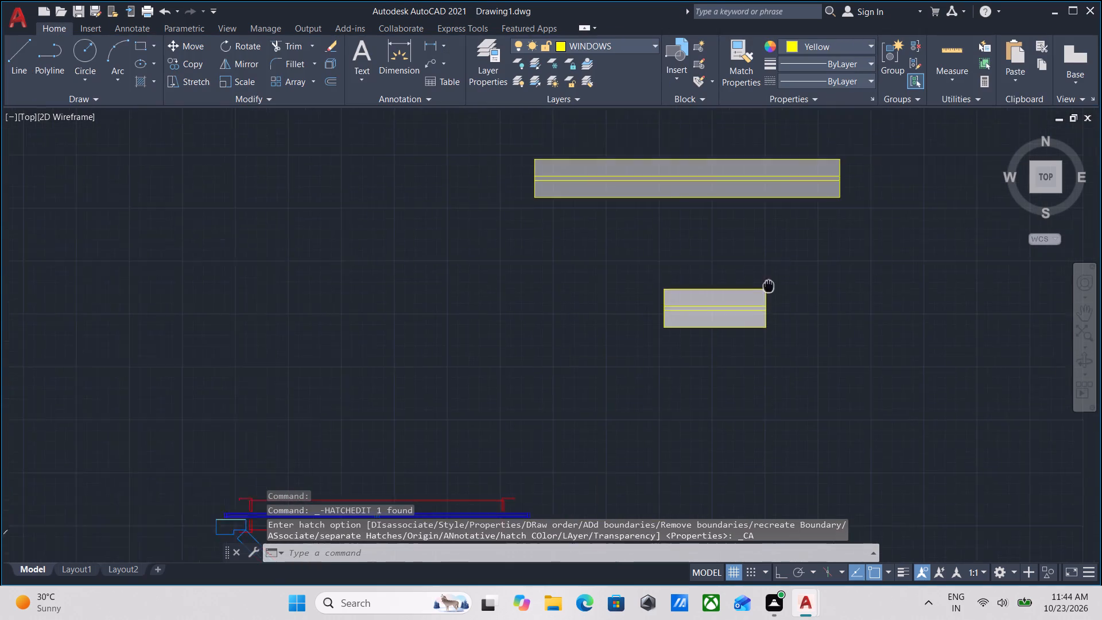
middle_drag(764, 294, 758, 307)
drag(827, 404, 817, 398)
click(711, 294)
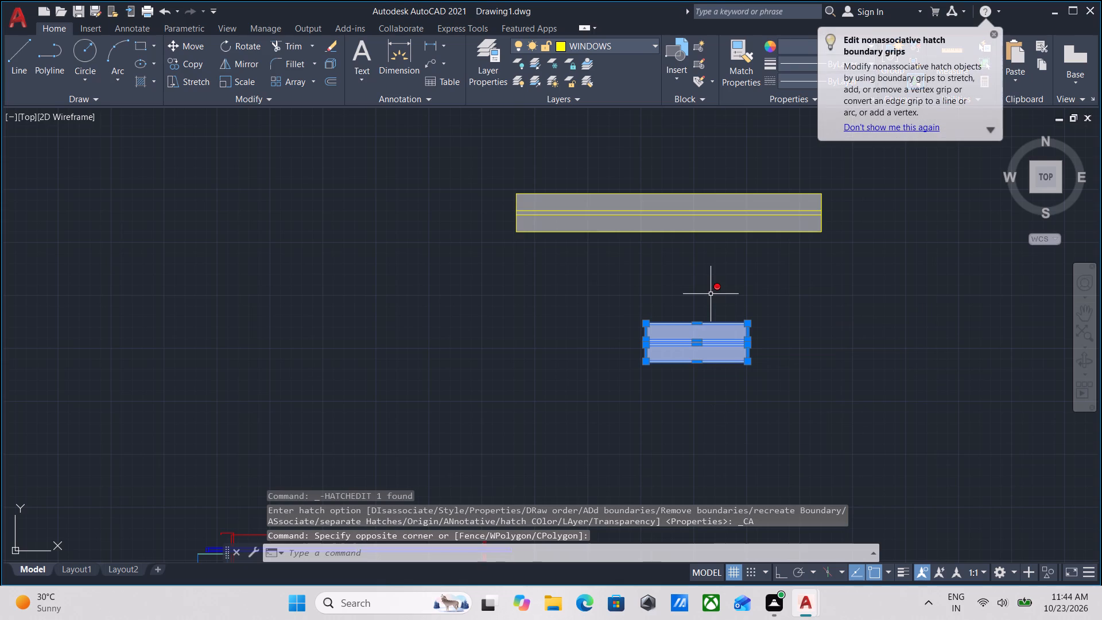
key(g)
key(Return)
Rotate the 2' window group 270° about its southeast corner so it stands vertically.
drag(777, 420, 764, 408)
click(665, 314)
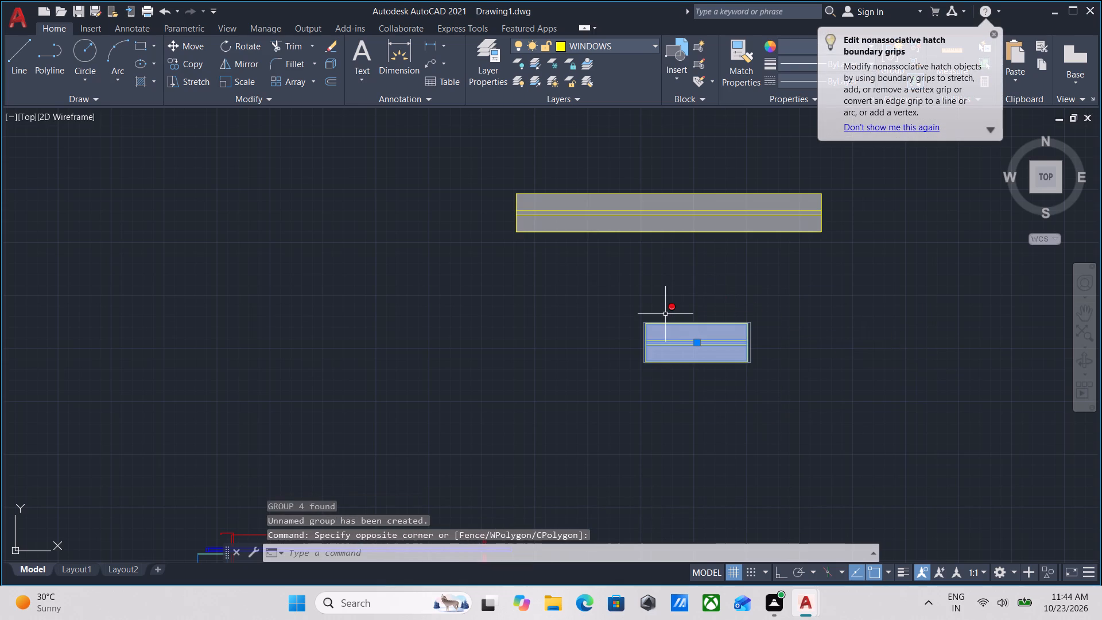
text(RO)
key(Return)
scroll(745, 387, up, 2)
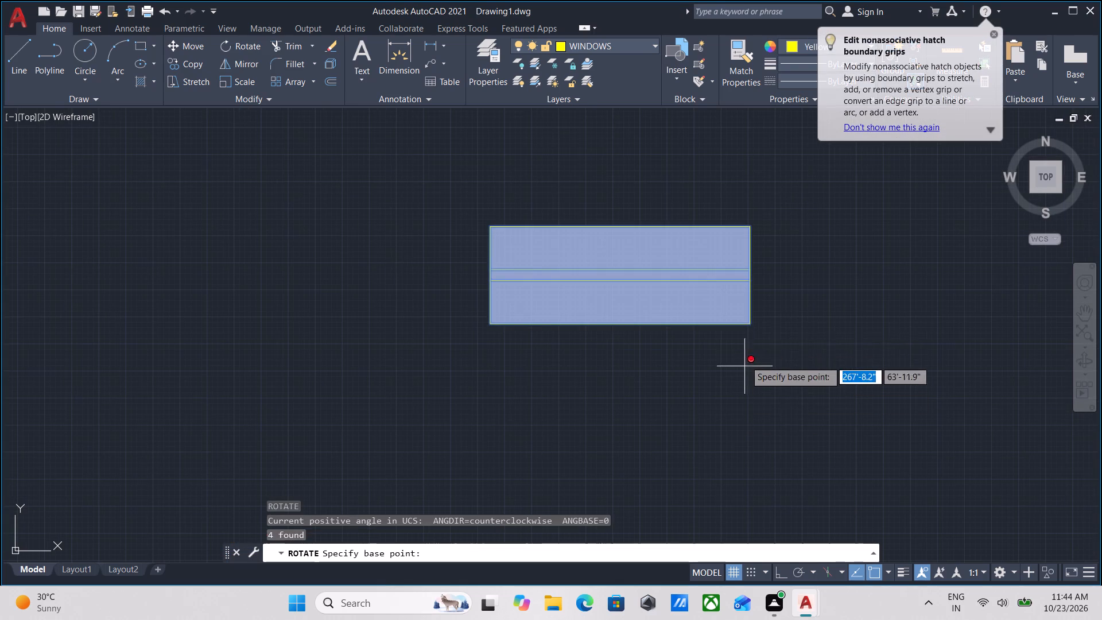
click(750, 321)
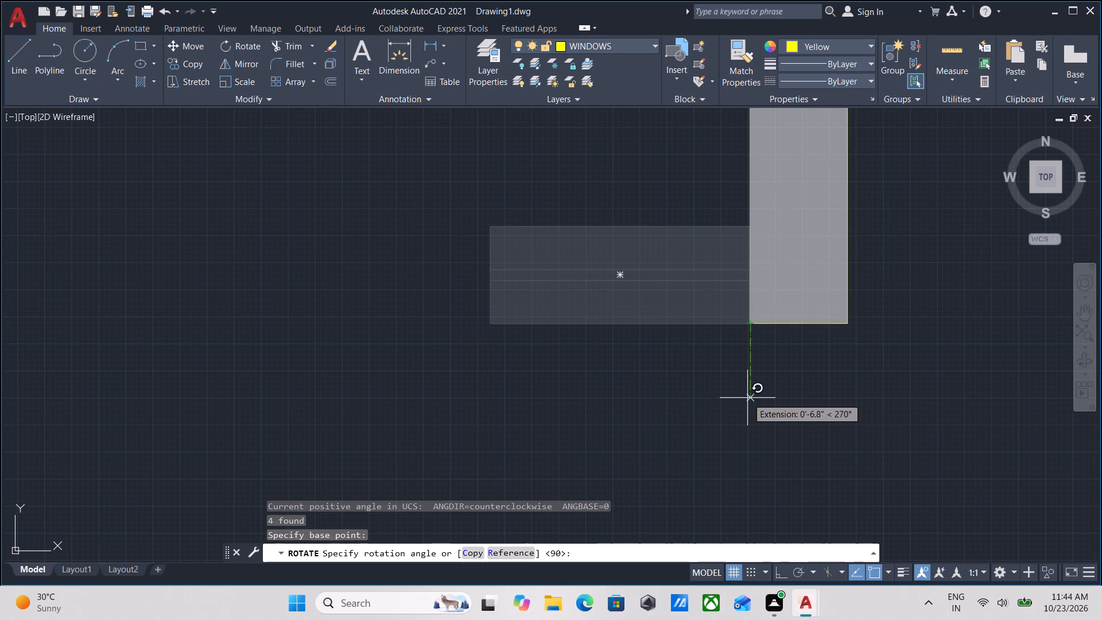
key(F8)
click(751, 406)
Move the vertical 2' window by its west side's midpoint into the east outer wall of the small room north of the stairs.
drag(875, 405, 789, 325)
click(708, 241)
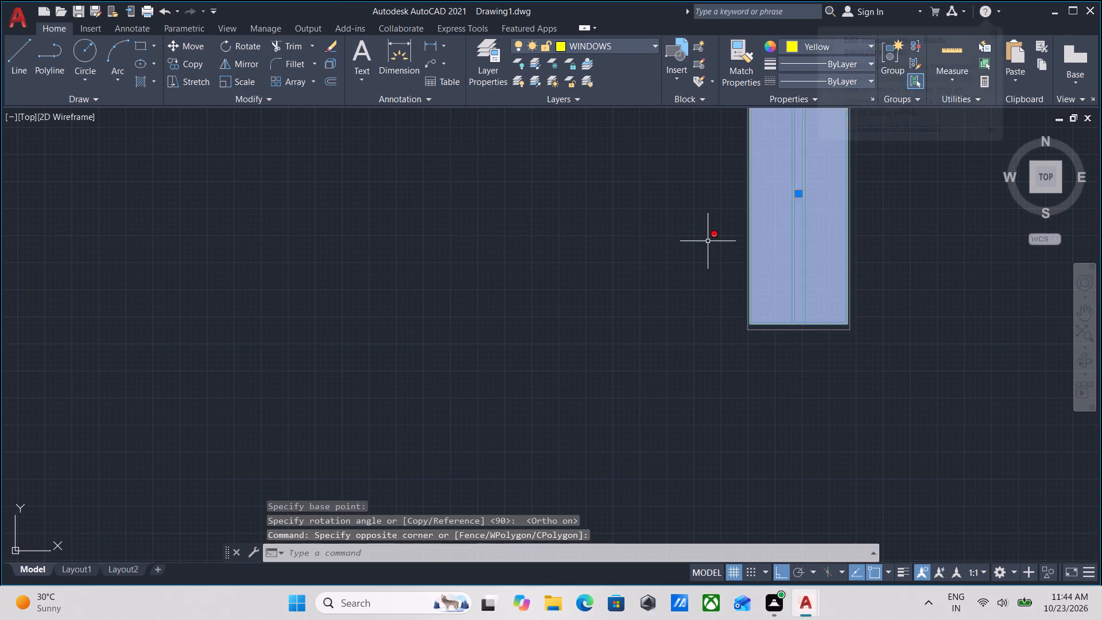
scroll(708, 241, up, 1)
scroll(708, 241, down, 1)
middle_drag(707, 245, 683, 366)
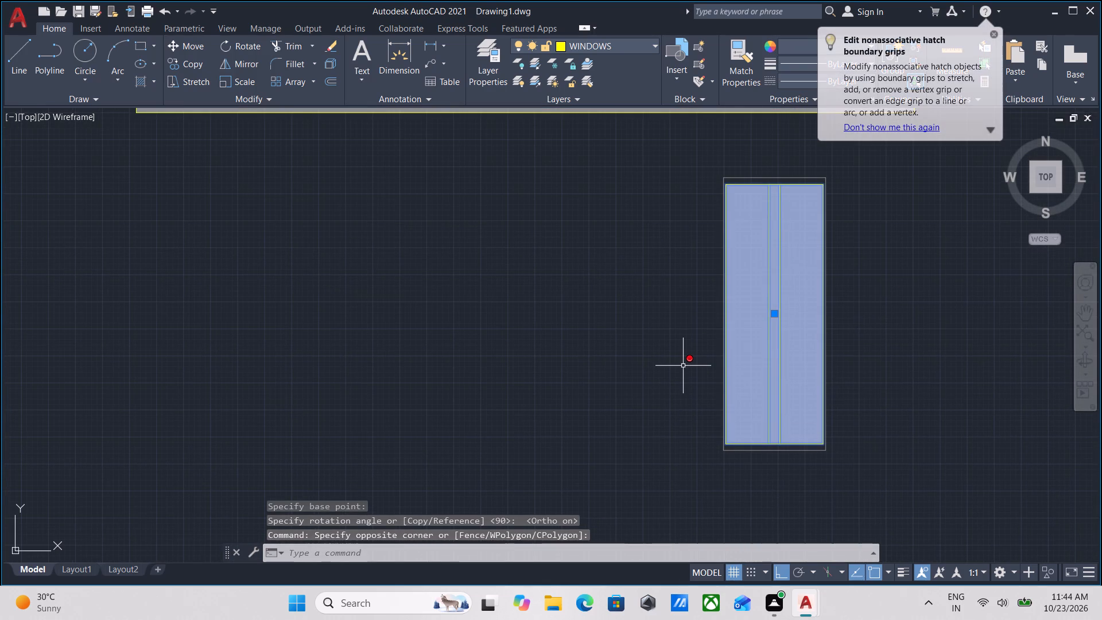
key(m)
key(Return)
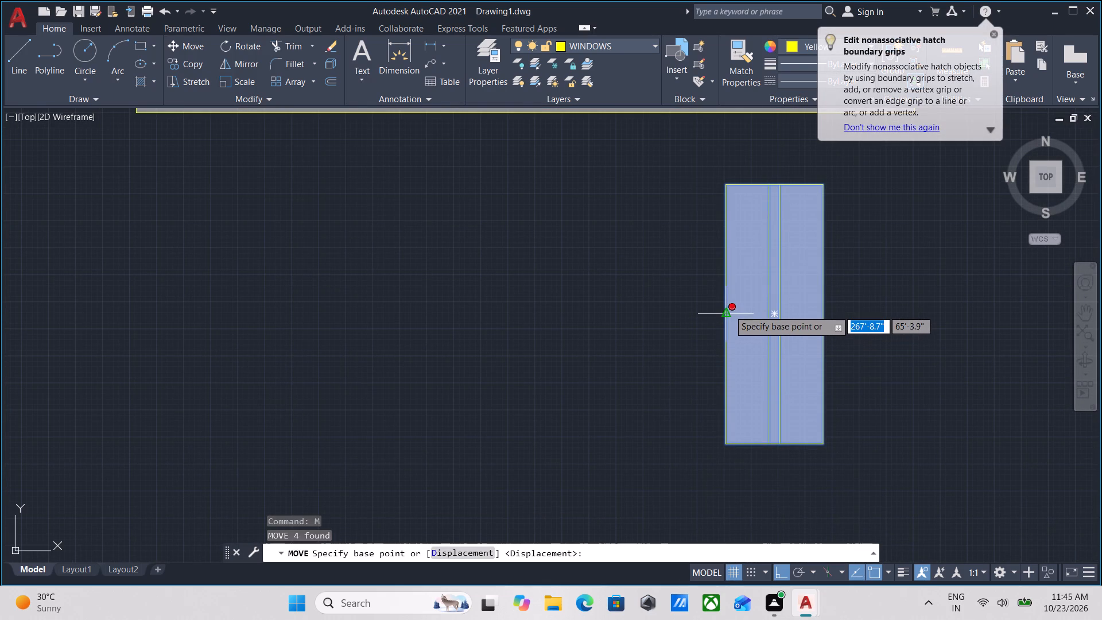
drag(728, 316, 713, 288)
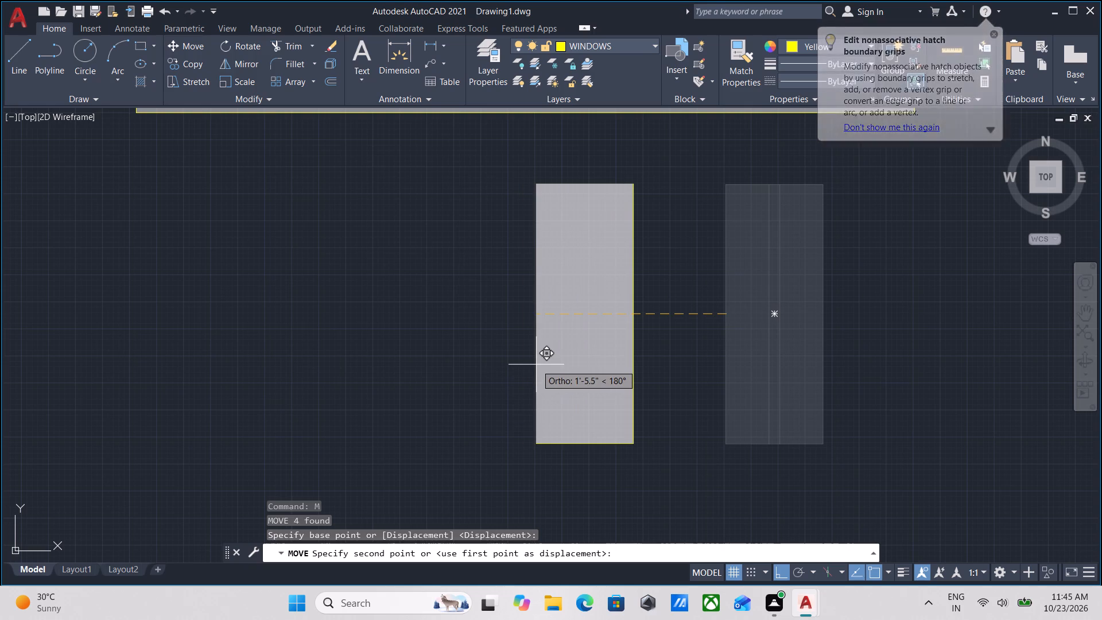
key(F8)
scroll(536, 365, down, 2)
middle_drag(536, 365, 663, 155)
scroll(686, 134, down, 4)
middle_drag(691, 267, 721, 266)
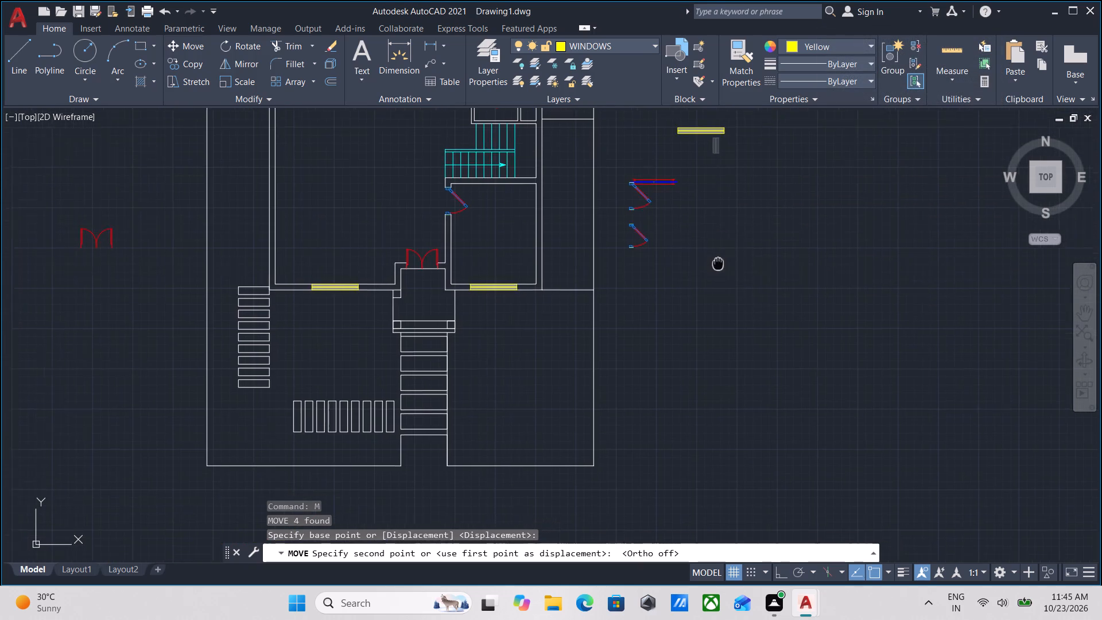
middle_drag(721, 266, 730, 282)
middle_drag(582, 159, 585, 218)
scroll(569, 225, up, 2)
scroll(564, 218, down, 1)
middle_drag(564, 218, 593, 337)
scroll(593, 337, up, 1)
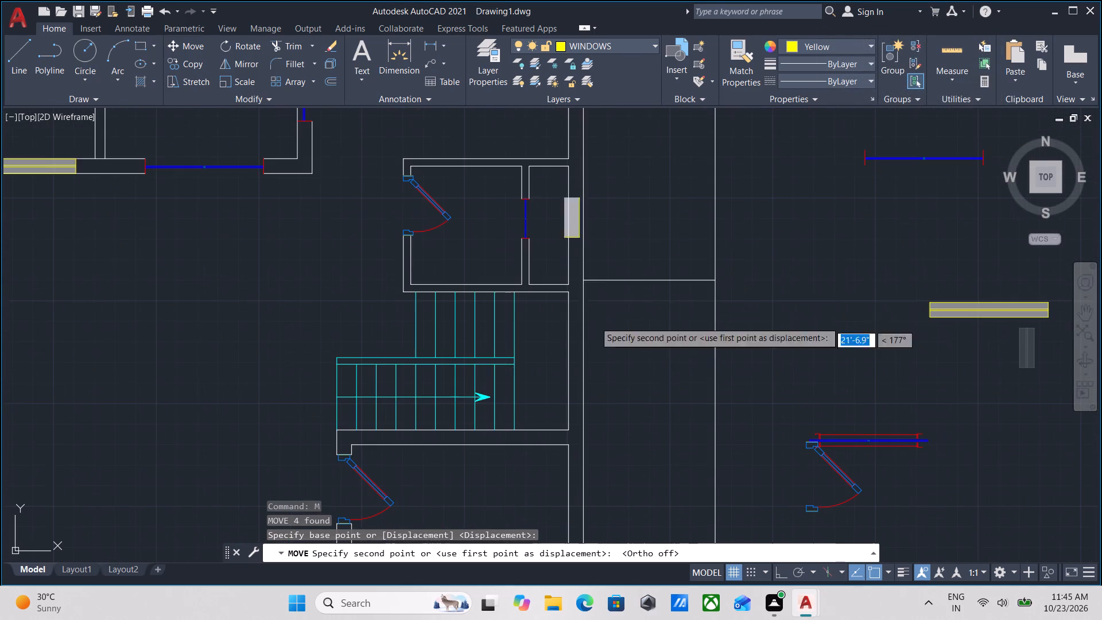
click(570, 223)
Make a vertical copy of the spare 6' window by rotating it 270° about its southeast corner, keeping the original.
scroll(625, 181, down, 1)
middle_drag(629, 226, 635, 269)
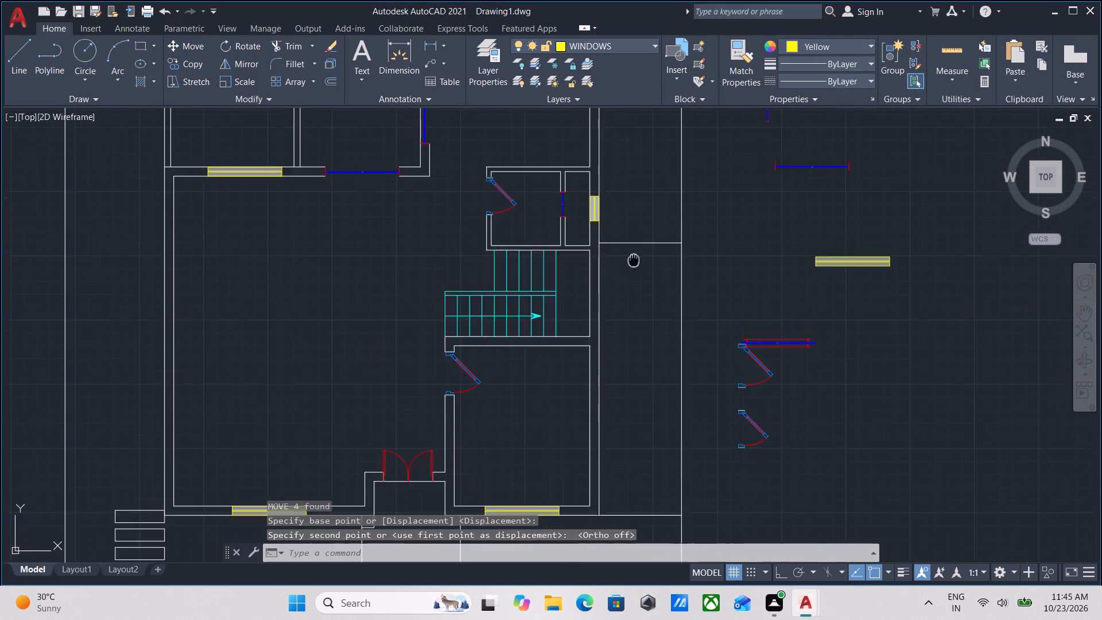
middle_drag(635, 269, 636, 283)
scroll(588, 216, down, 2)
middle_drag(597, 237, 599, 292)
scroll(569, 214, up, 2)
scroll(569, 214, down, 2)
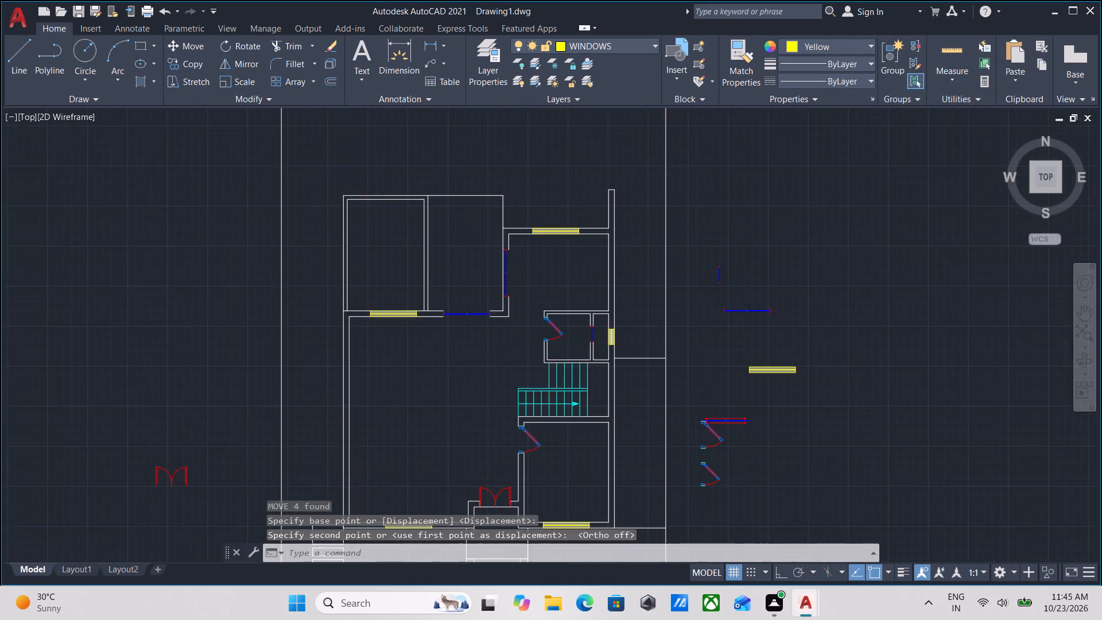
middle_drag(566, 214, 513, 204)
scroll(618, 300, up, 3)
drag(740, 365, 727, 344)
click(662, 251)
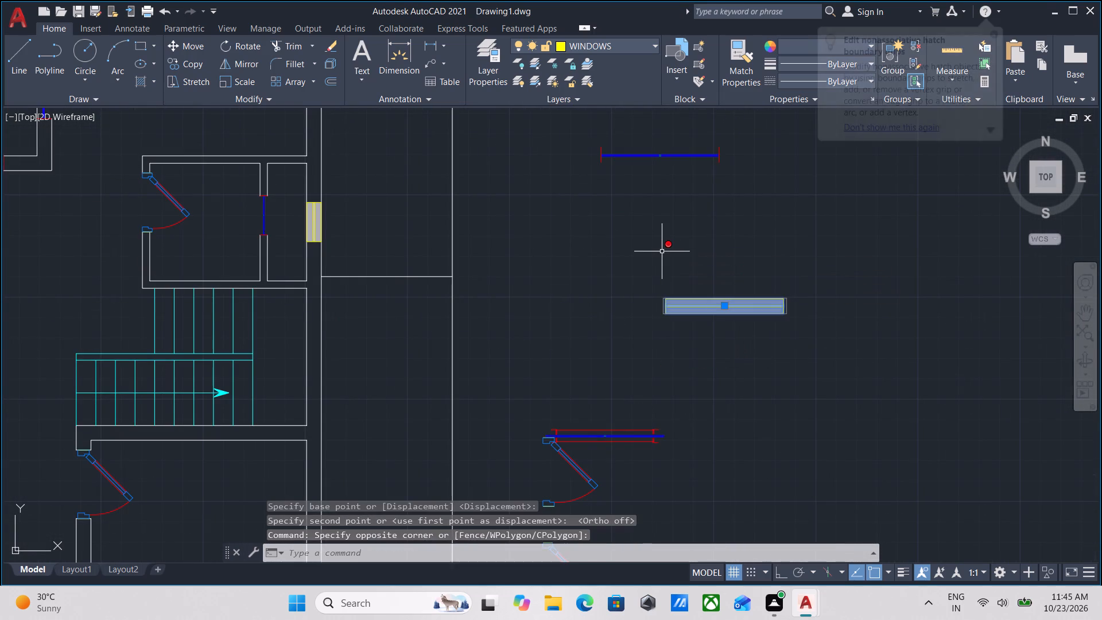
text(RO)
key(Return)
scroll(870, 331, up, 2)
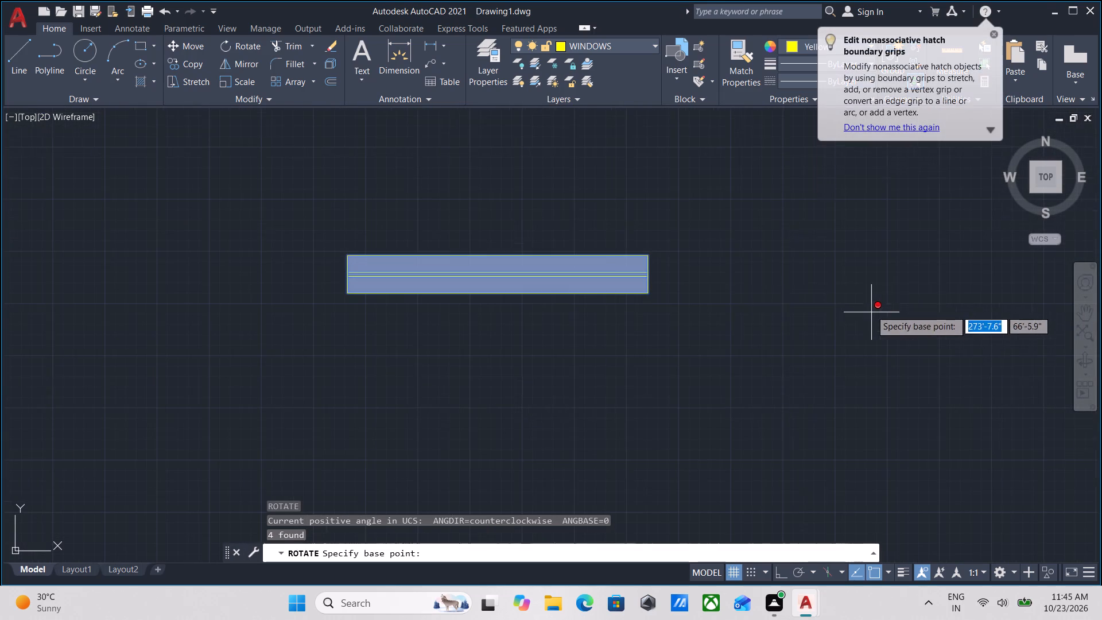
click(650, 289)
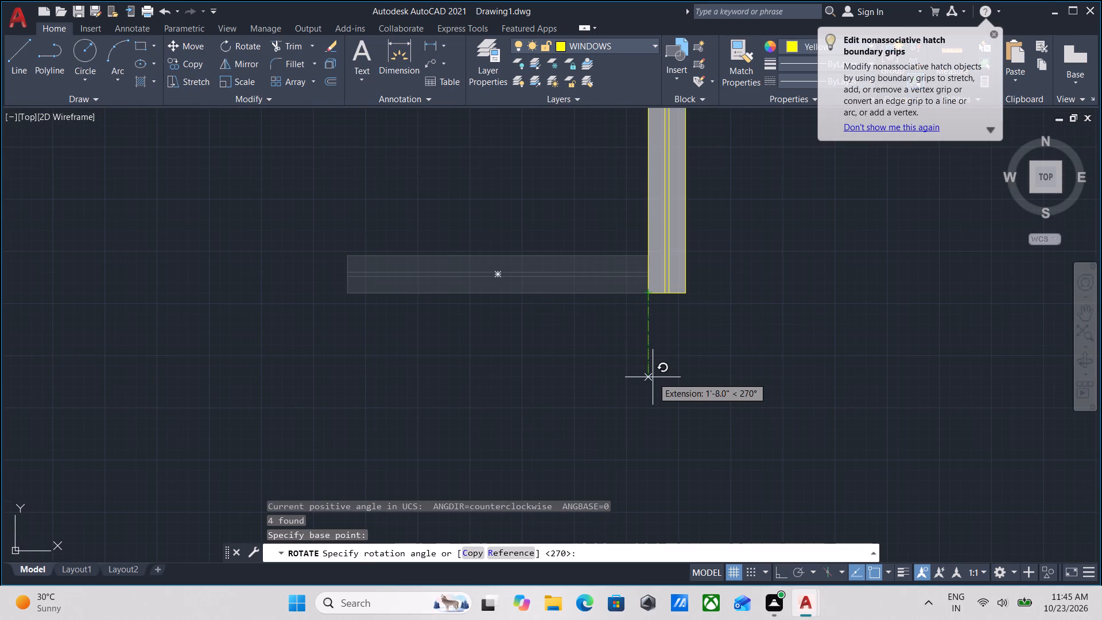
key(F8)
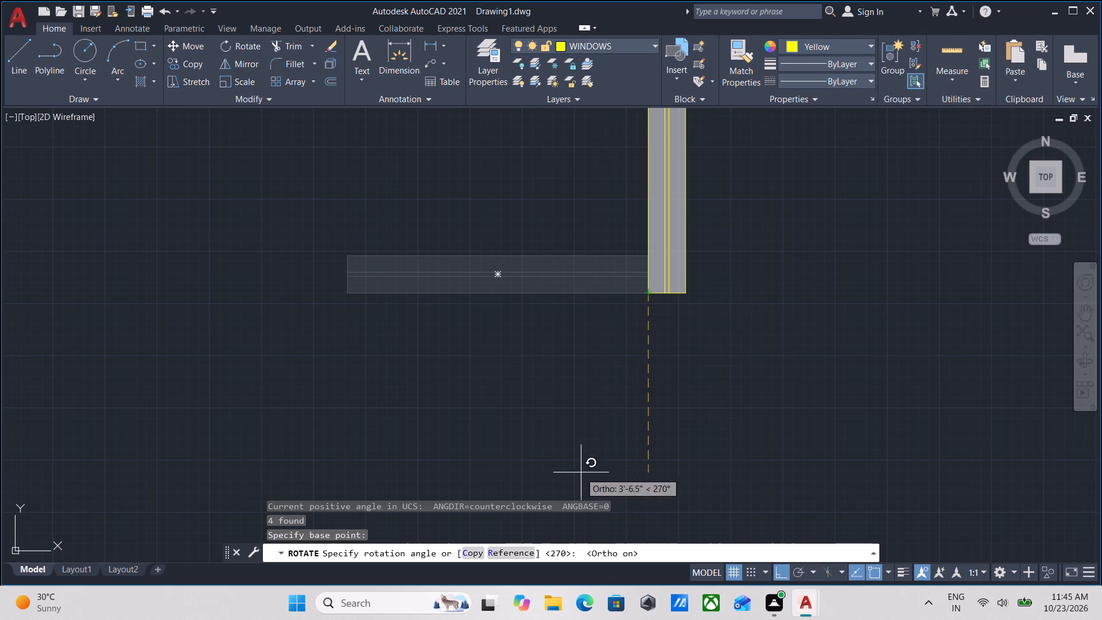
click(476, 555)
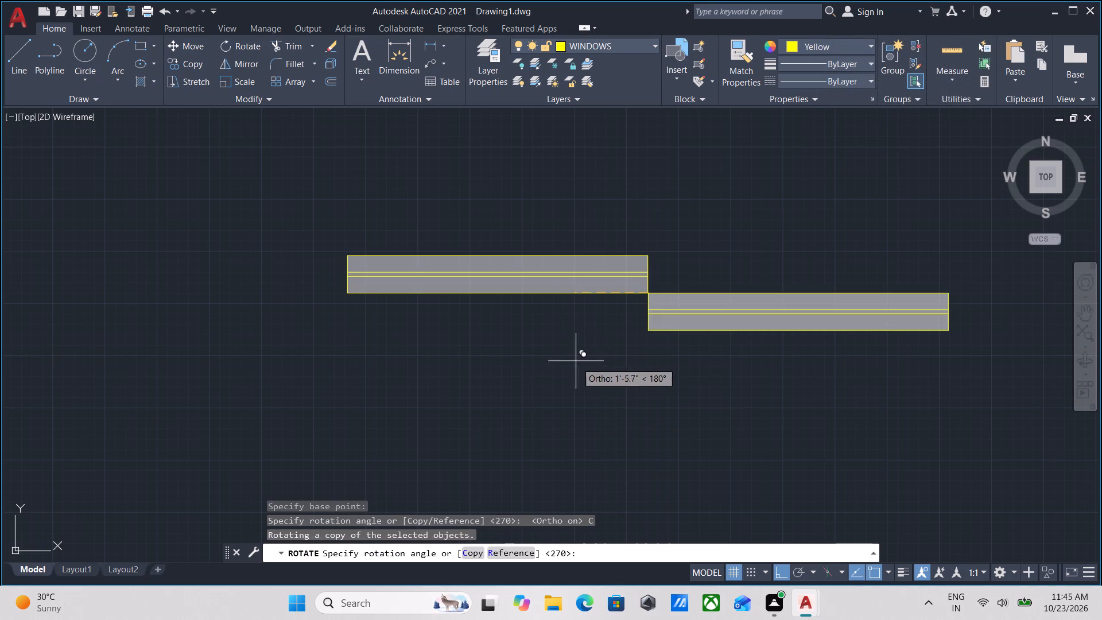
click(613, 440)
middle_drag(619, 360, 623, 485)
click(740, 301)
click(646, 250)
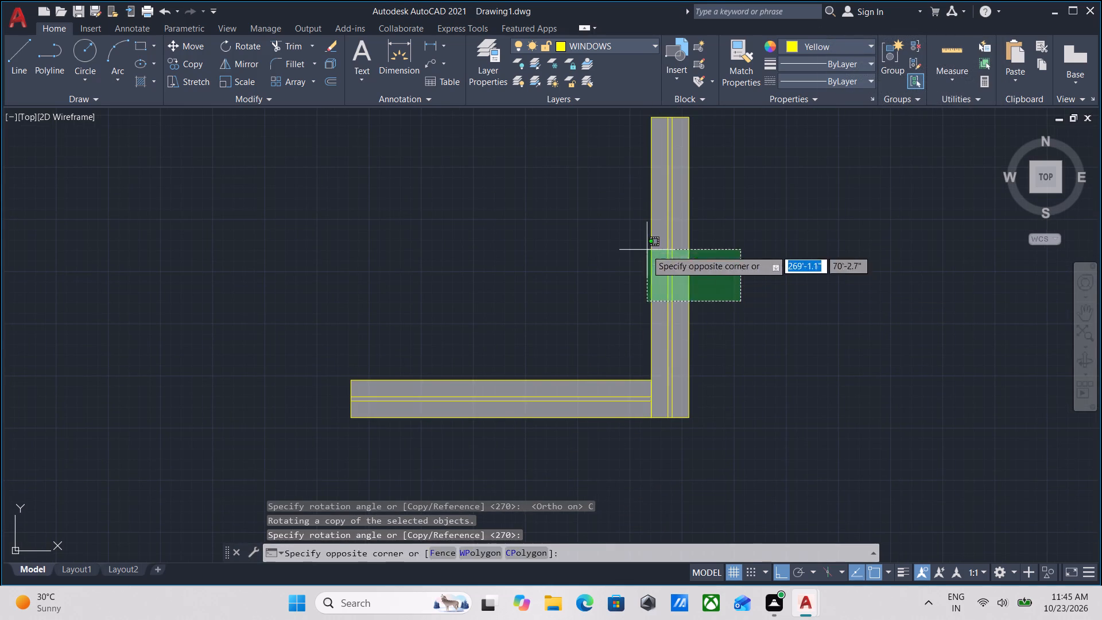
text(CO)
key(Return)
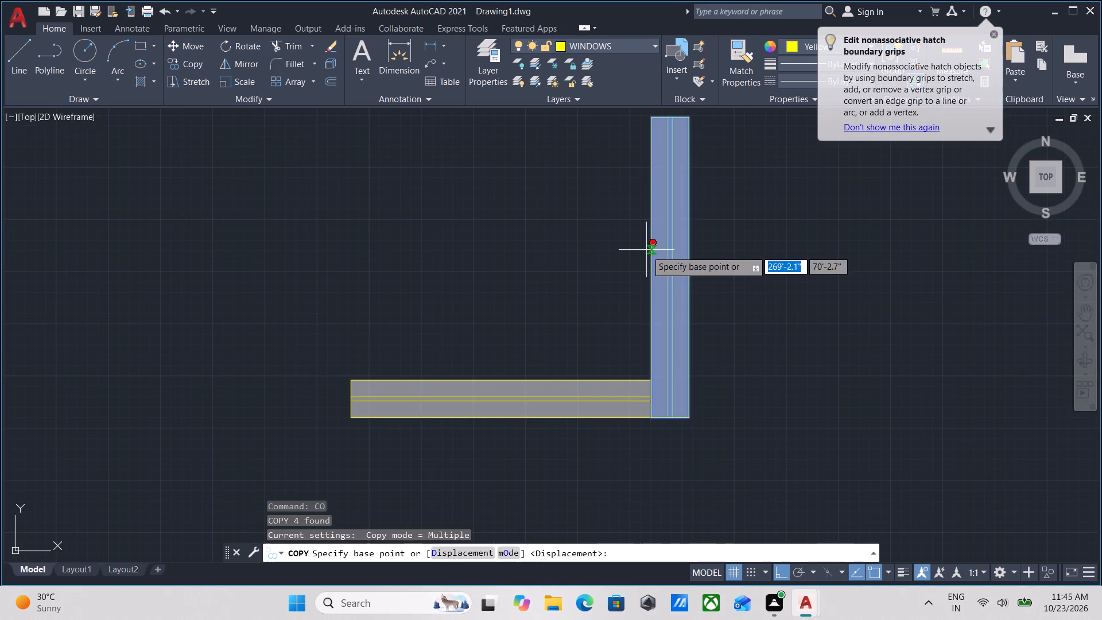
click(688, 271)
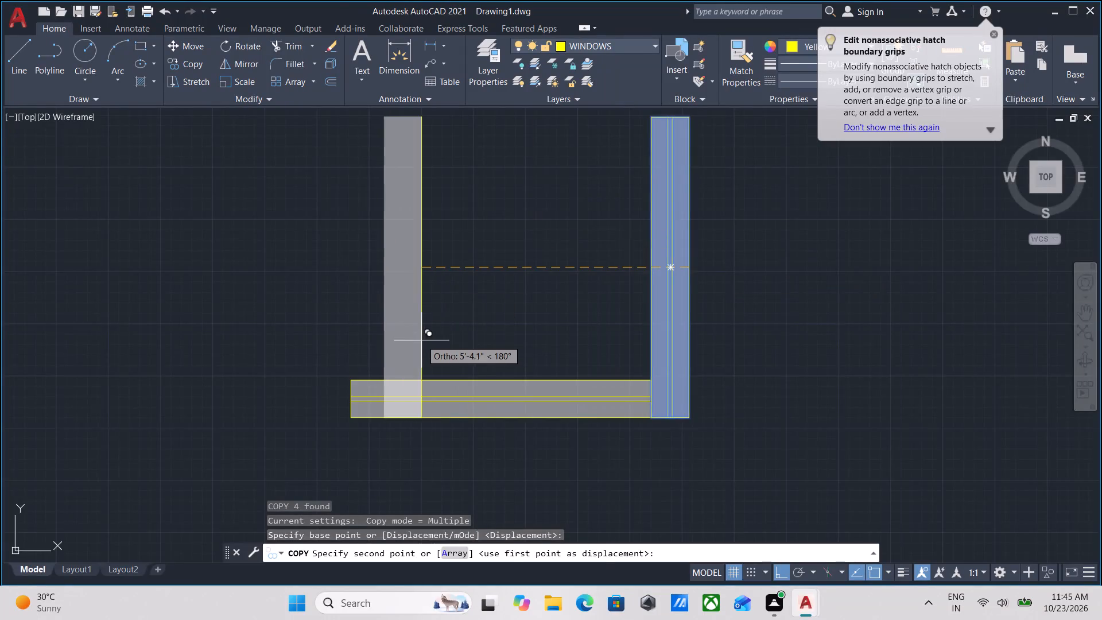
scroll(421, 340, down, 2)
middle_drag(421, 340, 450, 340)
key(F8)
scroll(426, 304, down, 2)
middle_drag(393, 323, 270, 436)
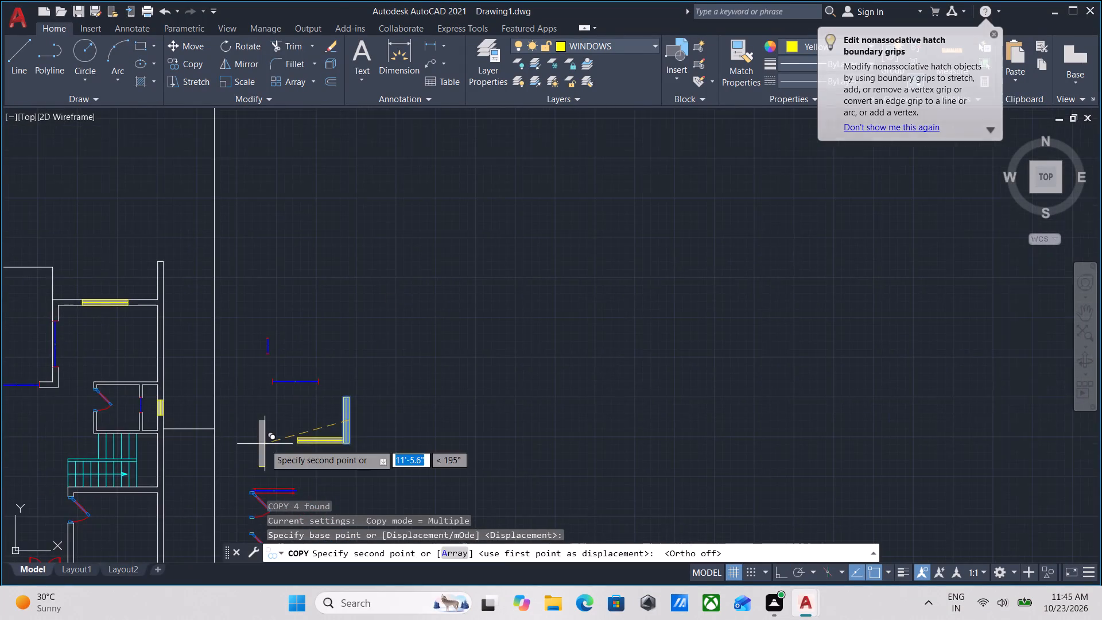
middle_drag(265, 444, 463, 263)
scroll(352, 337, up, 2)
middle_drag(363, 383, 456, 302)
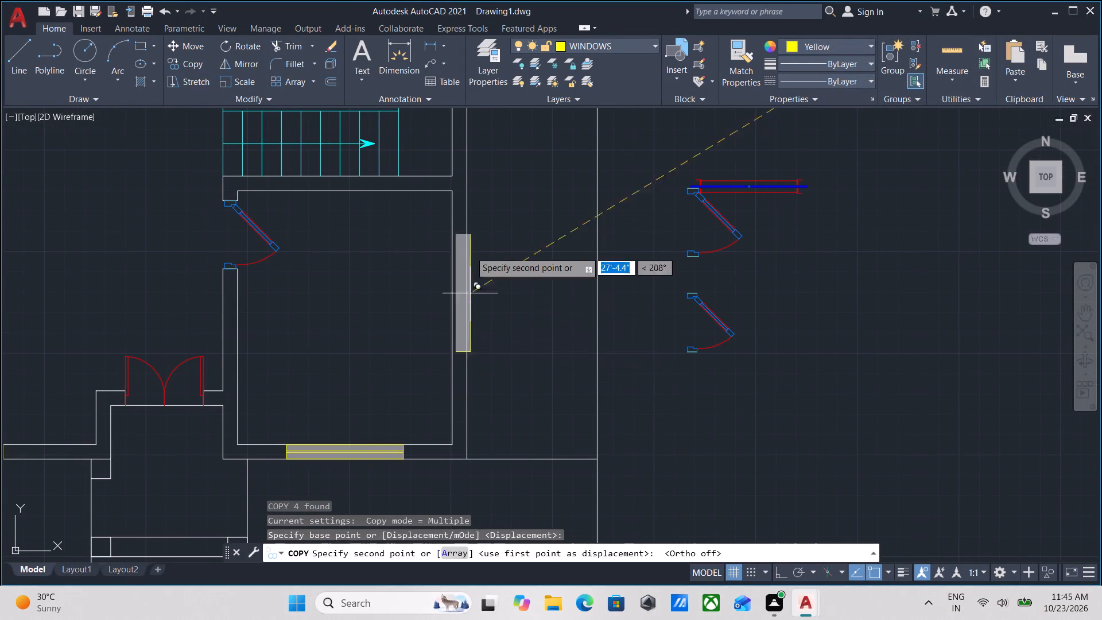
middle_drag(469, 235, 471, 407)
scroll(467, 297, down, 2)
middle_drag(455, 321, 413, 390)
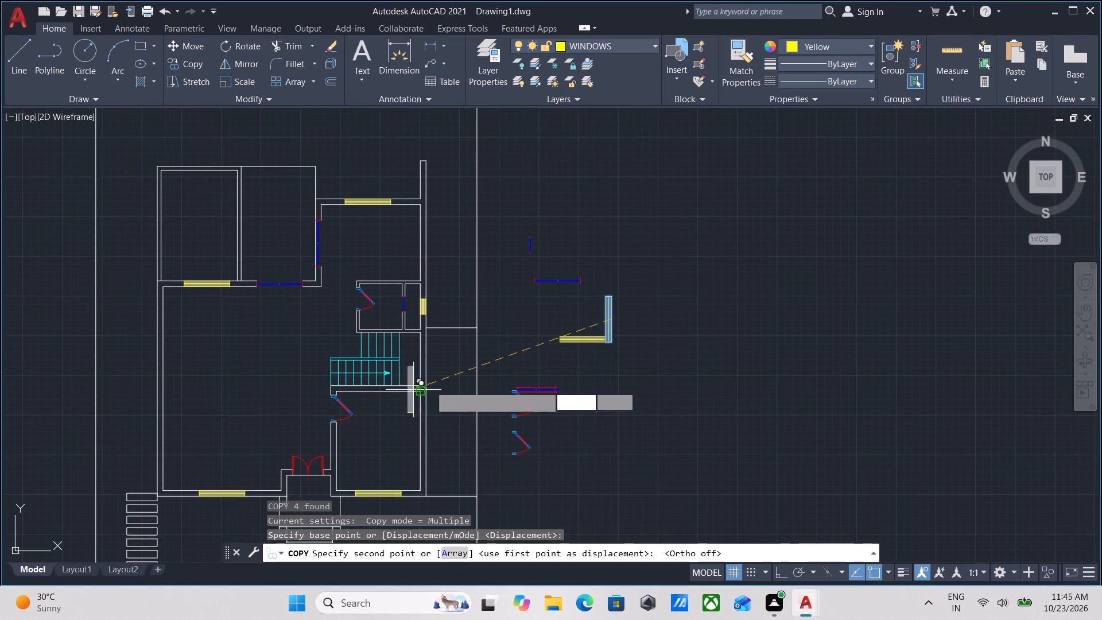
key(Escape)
Copy the vertical 6' window by its west side's midpoint into the east outer wall beside the stairs.
scroll(609, 283, up, 2)
click(625, 357)
click(591, 308)
scroll(591, 328, up, 2)
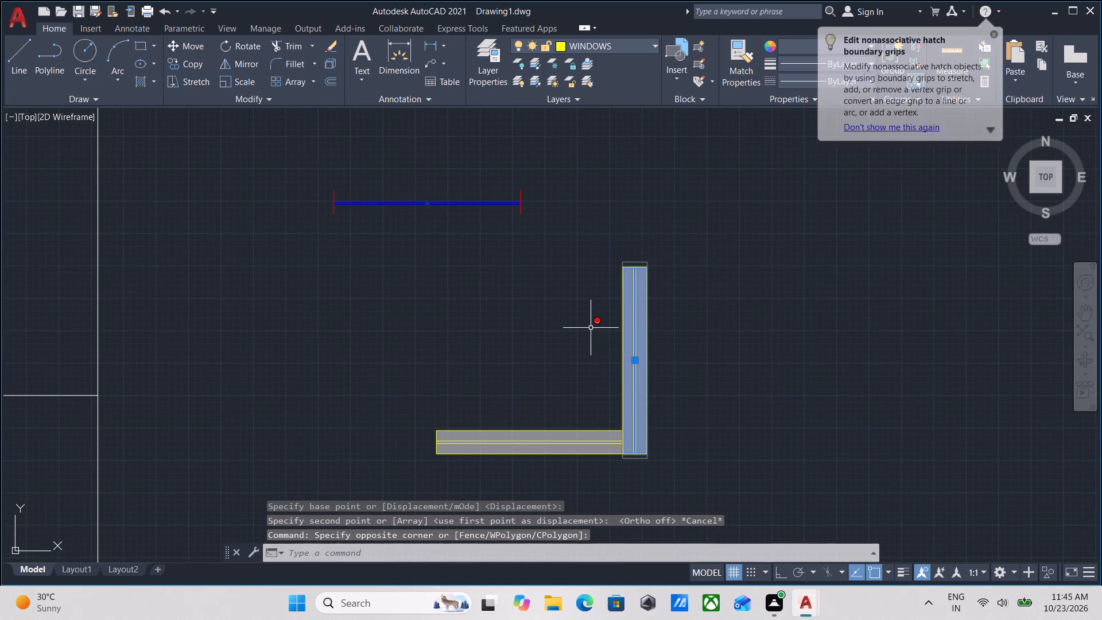
text(CO)
key(Return)
scroll(604, 338, up, 1)
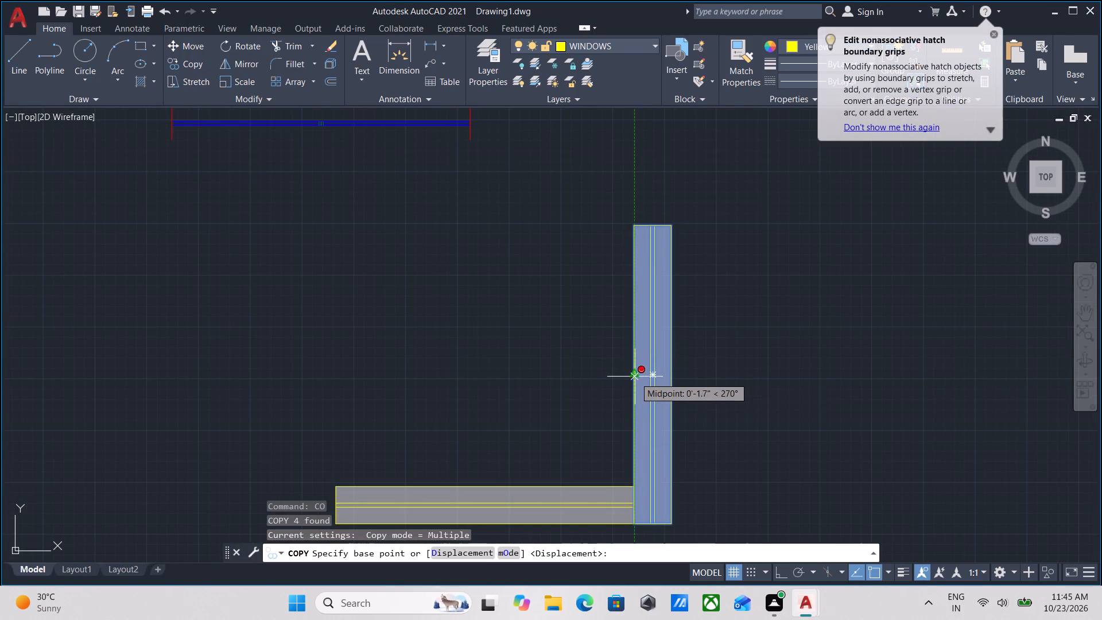
click(635, 376)
scroll(312, 360, down, 1)
middle_drag(313, 360, 555, 345)
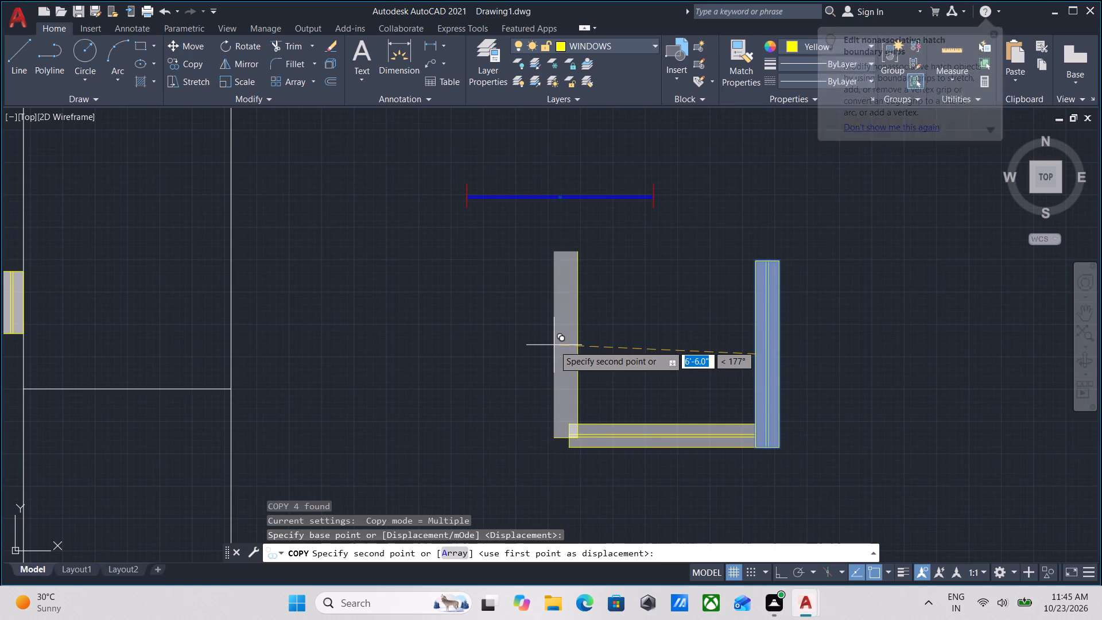
key(F8)
scroll(461, 338, down, 1)
middle_drag(474, 332, 595, 283)
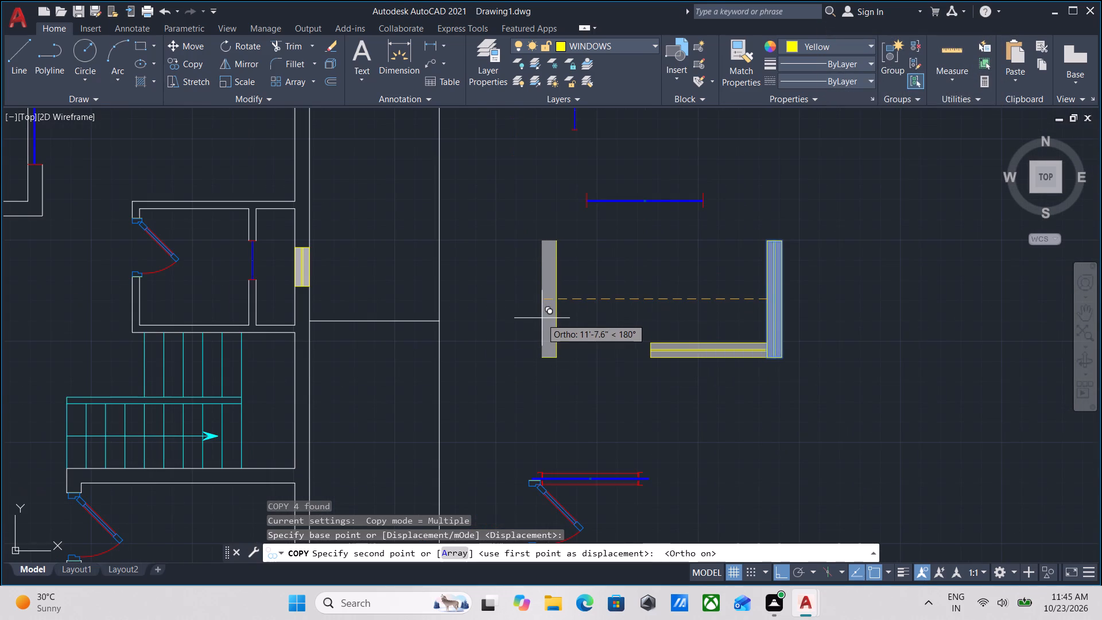
key(F8)
scroll(553, 250, down, 1)
middle_drag(547, 254, 700, 262)
scroll(548, 330, up, 1)
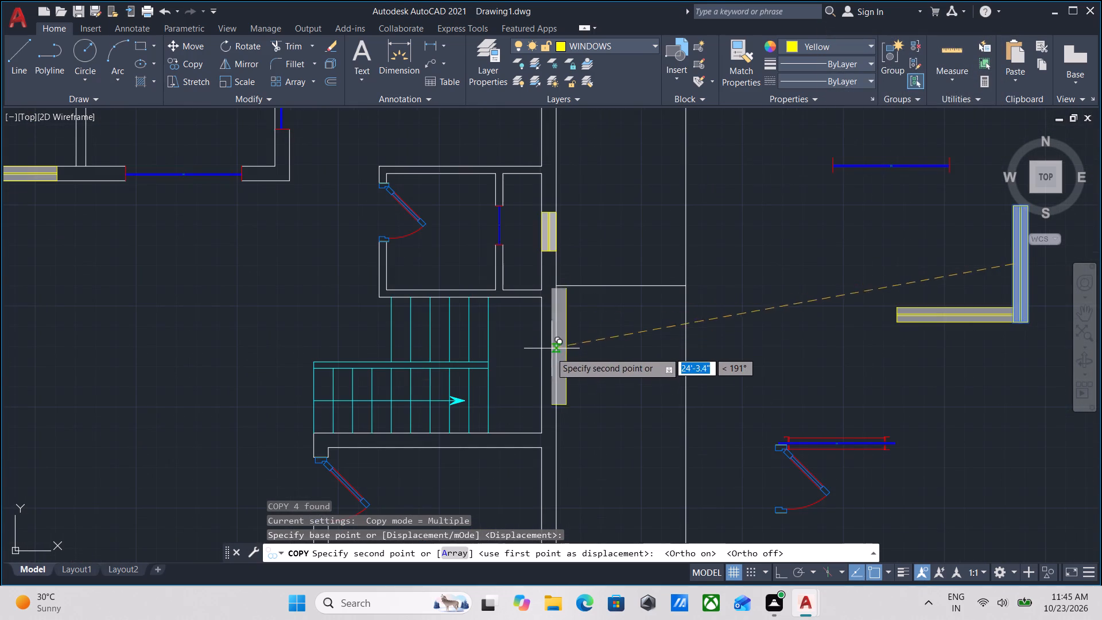
click(544, 366)
scroll(609, 305, down, 2)
middle_drag(610, 309, 610, 345)
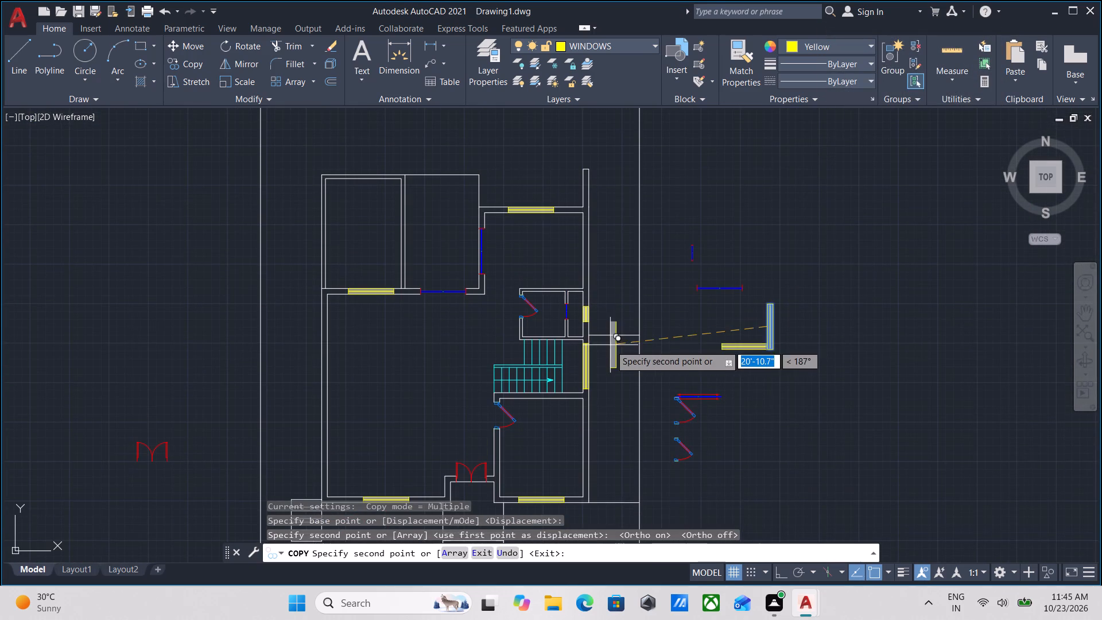
middle_drag(618, 356, 619, 386)
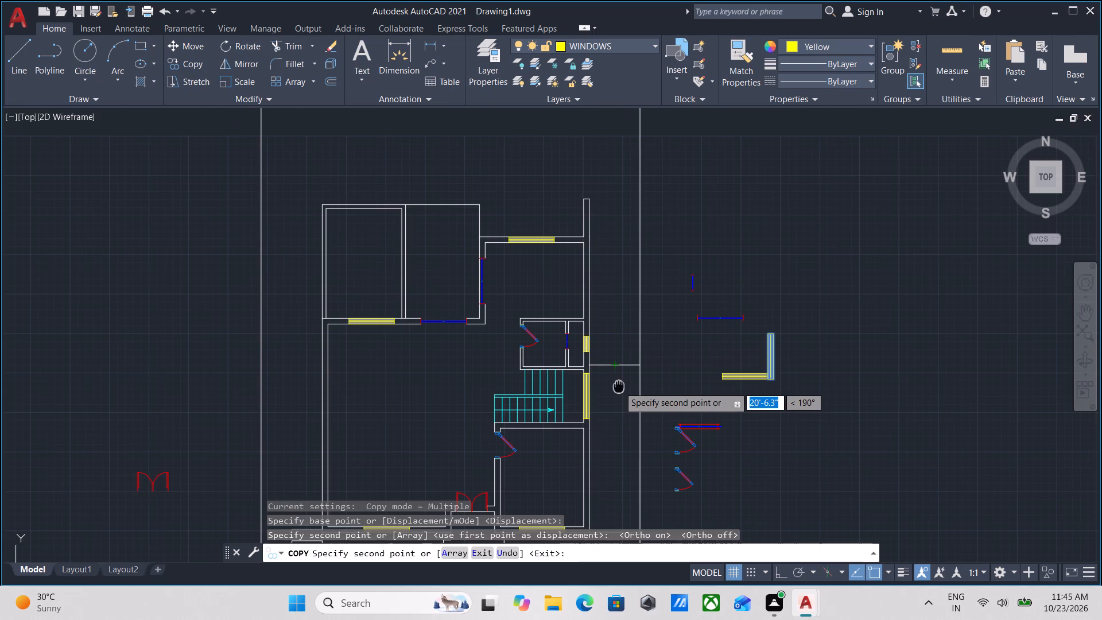
middle_drag(619, 386, 613, 373)
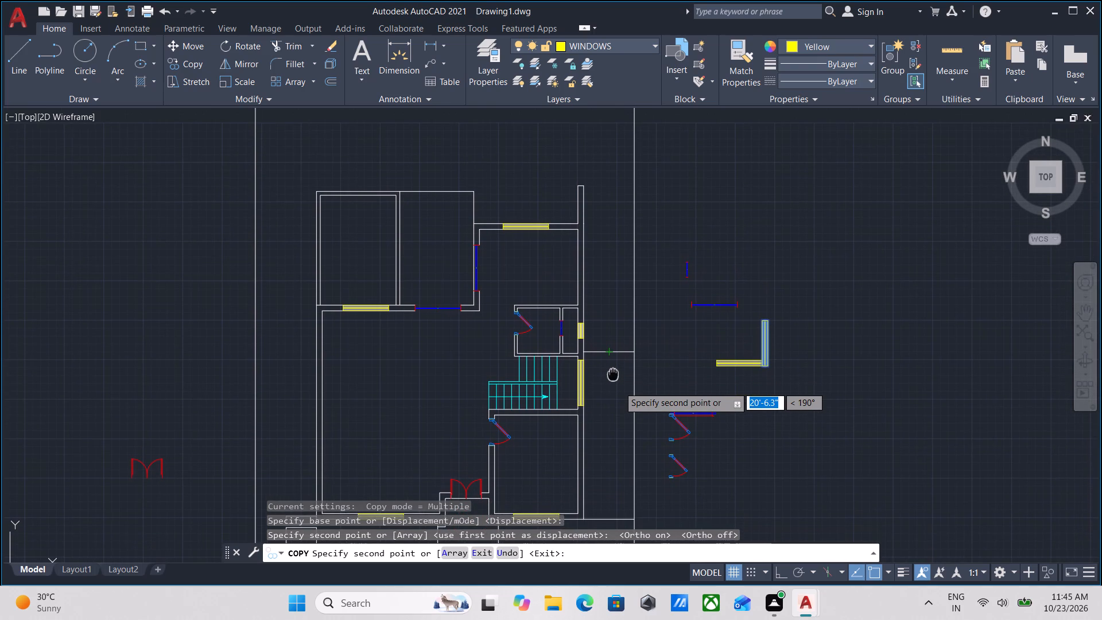
middle_drag(613, 373, 626, 402)
key(Escape)
Examine the floor plan's fitted doors and windows around the entrance steps, the large room, the small rooms and the stairs.
scroll(743, 282, down, 1)
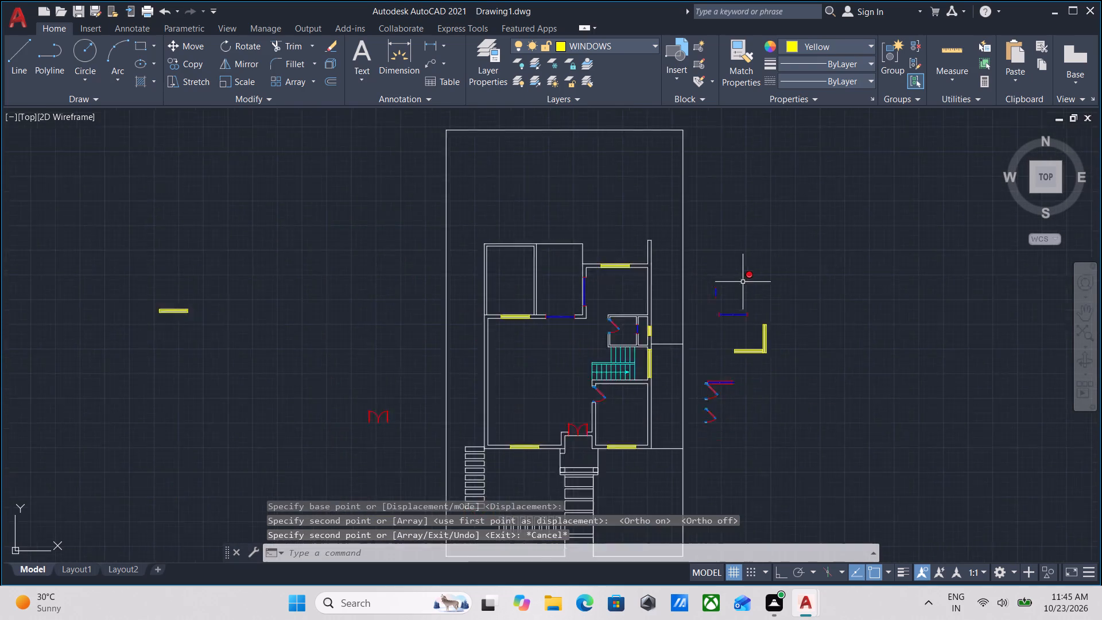
scroll(743, 282, down, 1)
middle_drag(743, 279, 746, 154)
scroll(693, 276, up, 2)
scroll(626, 291, up, 2)
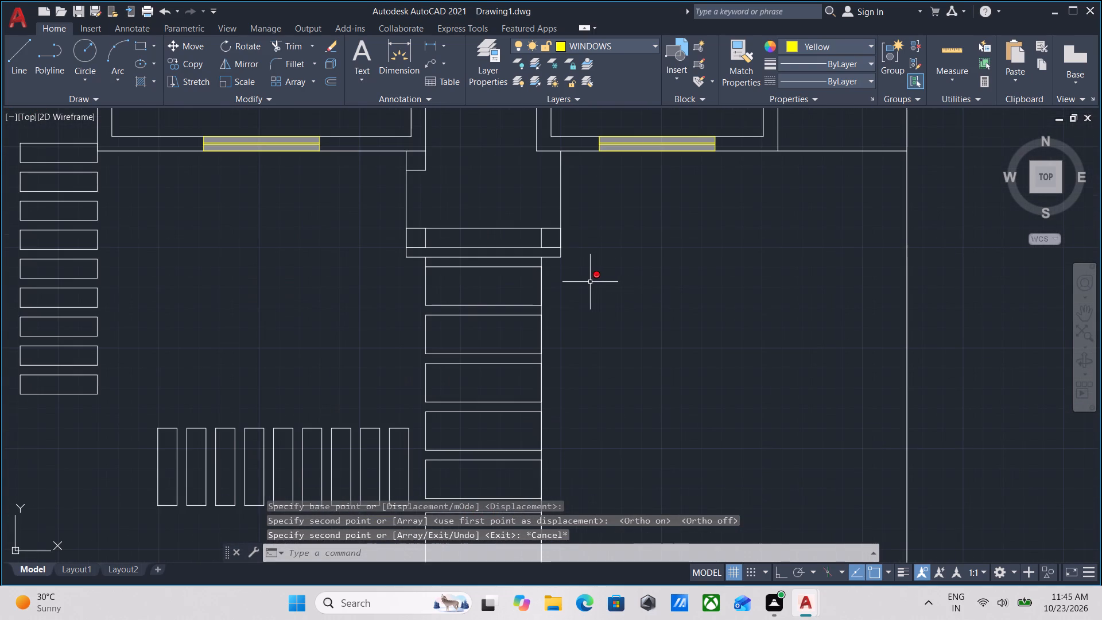
middle_drag(590, 287, 591, 431)
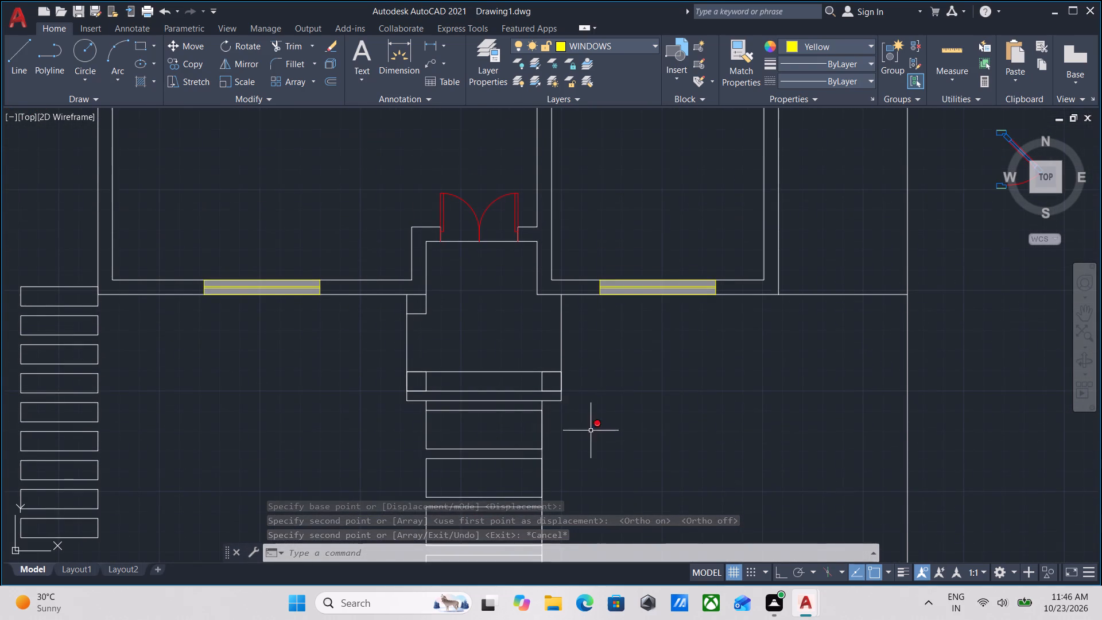
middle_drag(499, 340, 502, 413)
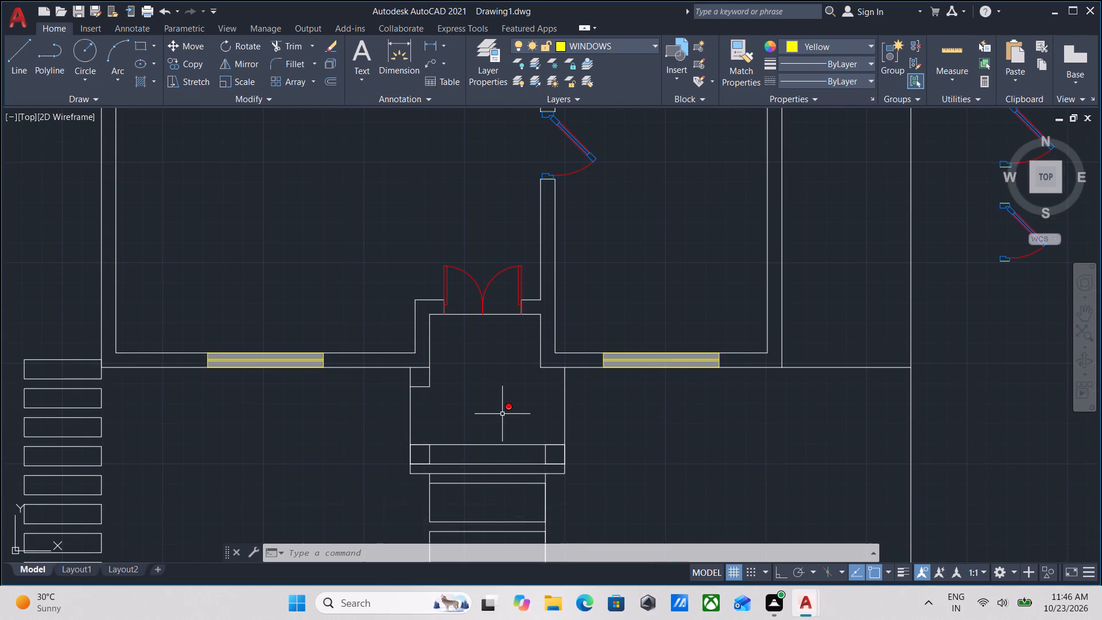
scroll(502, 414, down, 1)
middle_drag(501, 413, 500, 379)
scroll(469, 380, up, 2)
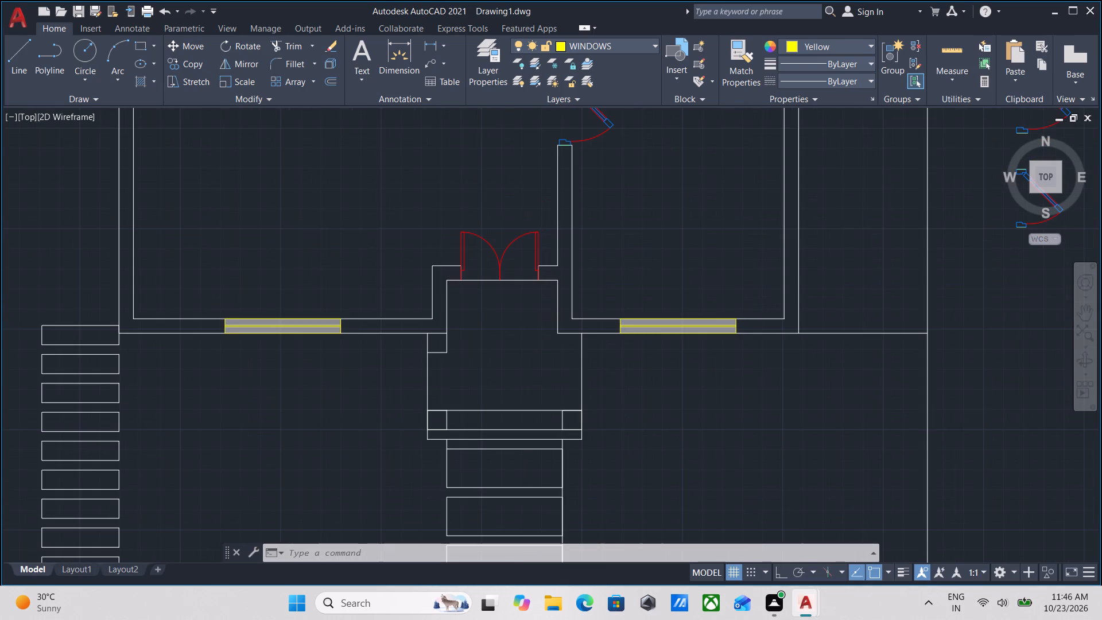
scroll(469, 380, down, 2)
middle_drag(469, 380, 587, 362)
middle_drag(382, 401, 495, 399)
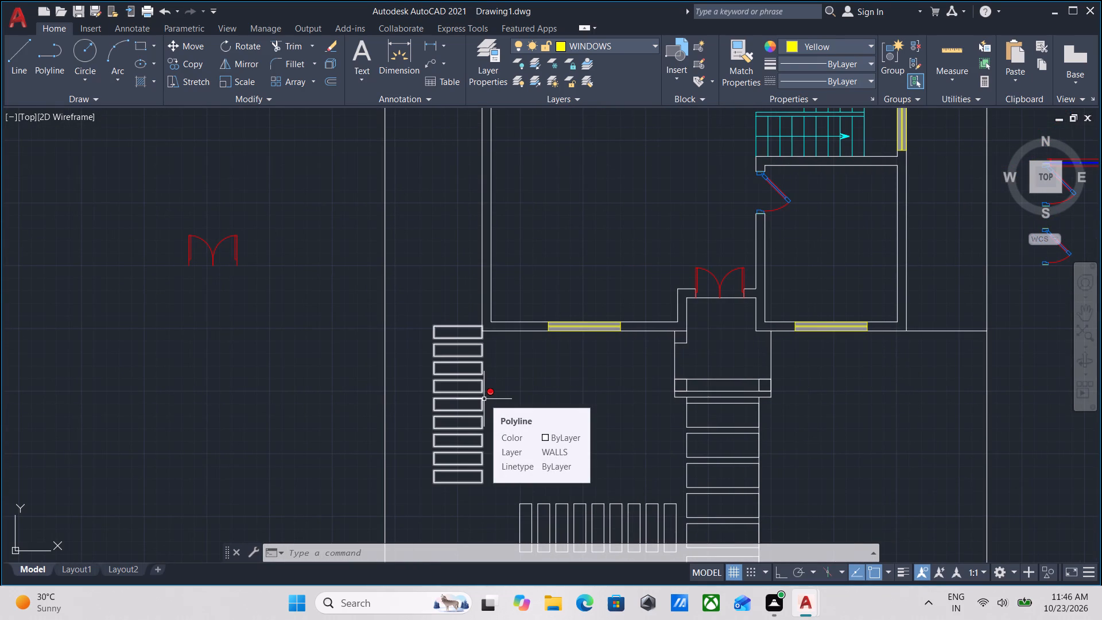
middle_drag(566, 259, 432, 405)
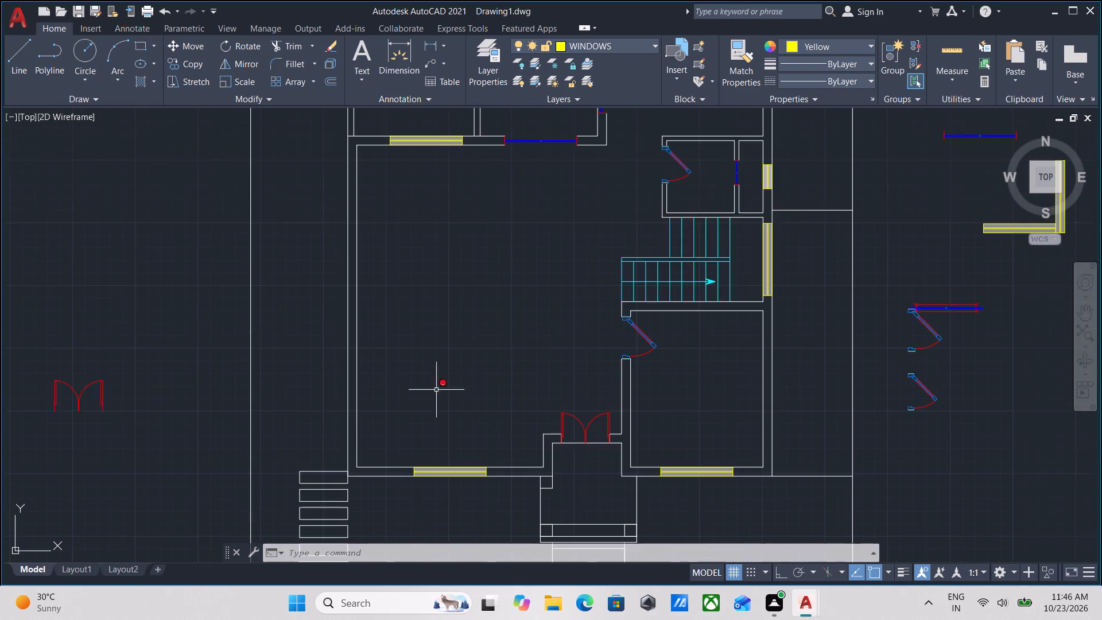
scroll(476, 335, down, 1)
middle_drag(476, 335, 459, 428)
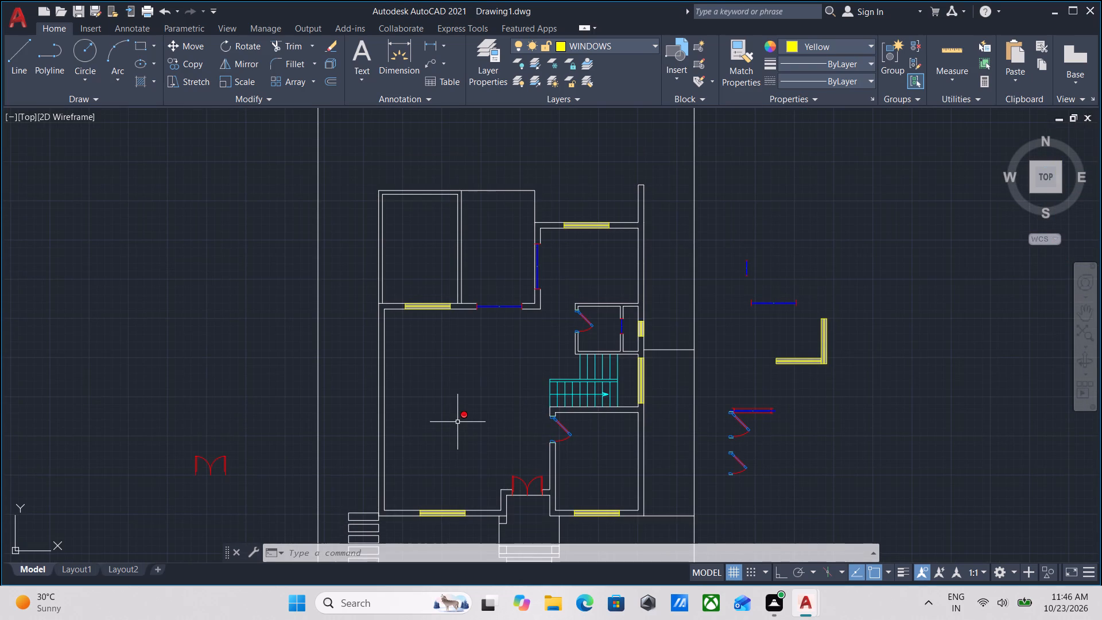
middle_drag(458, 412, 374, 444)
scroll(490, 283, up, 2)
middle_drag(558, 311, 586, 196)
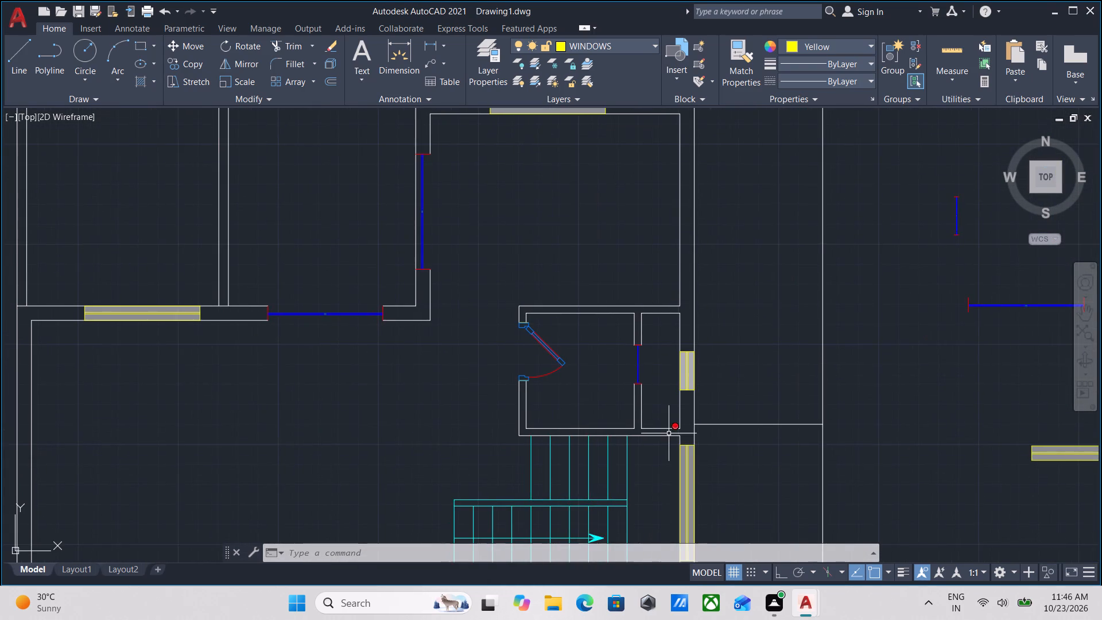
middle_drag(668, 432, 642, 381)
scroll(653, 460, up, 1)
middle_drag(653, 460, 621, 389)
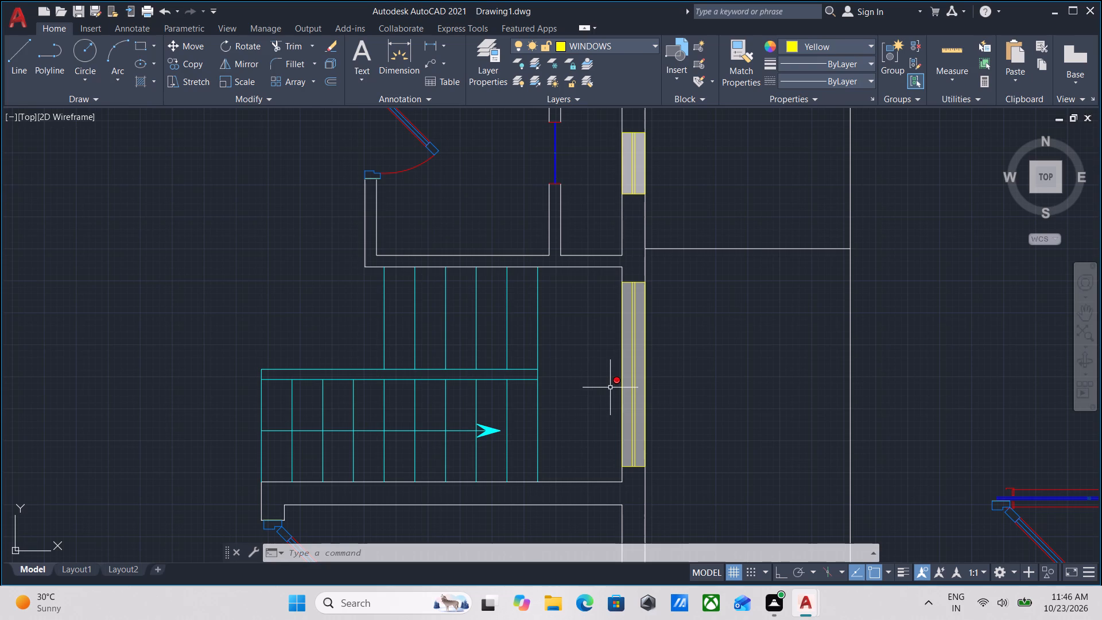
scroll(651, 412, down, 1)
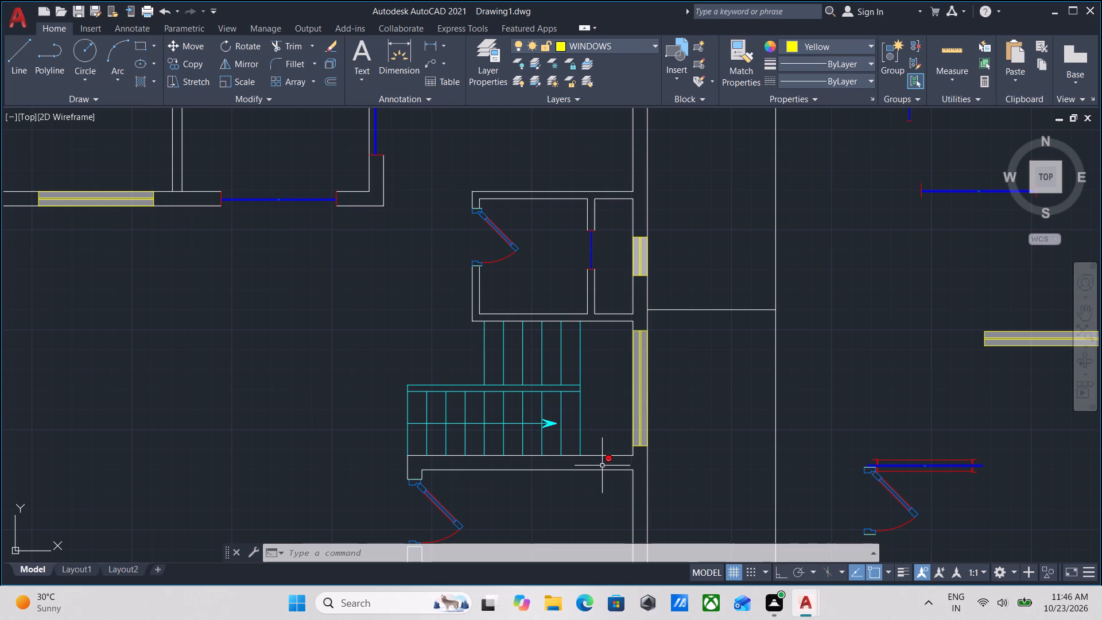
scroll(570, 497, down, 1)
middle_drag(570, 497, 583, 452)
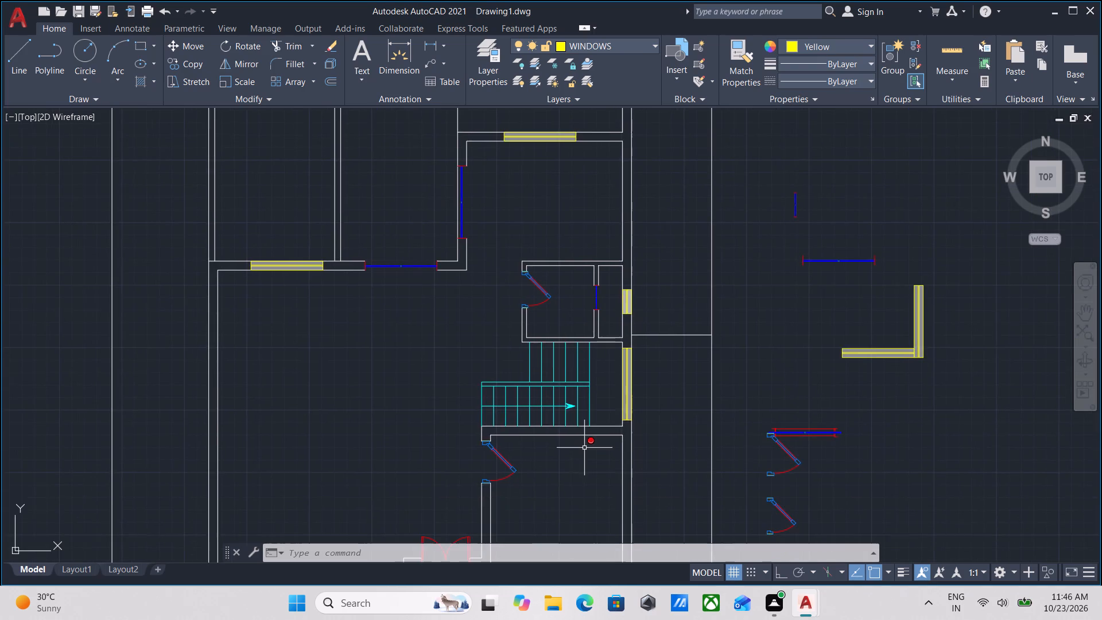
scroll(584, 455, down, 1)
middle_drag(584, 455, 578, 374)
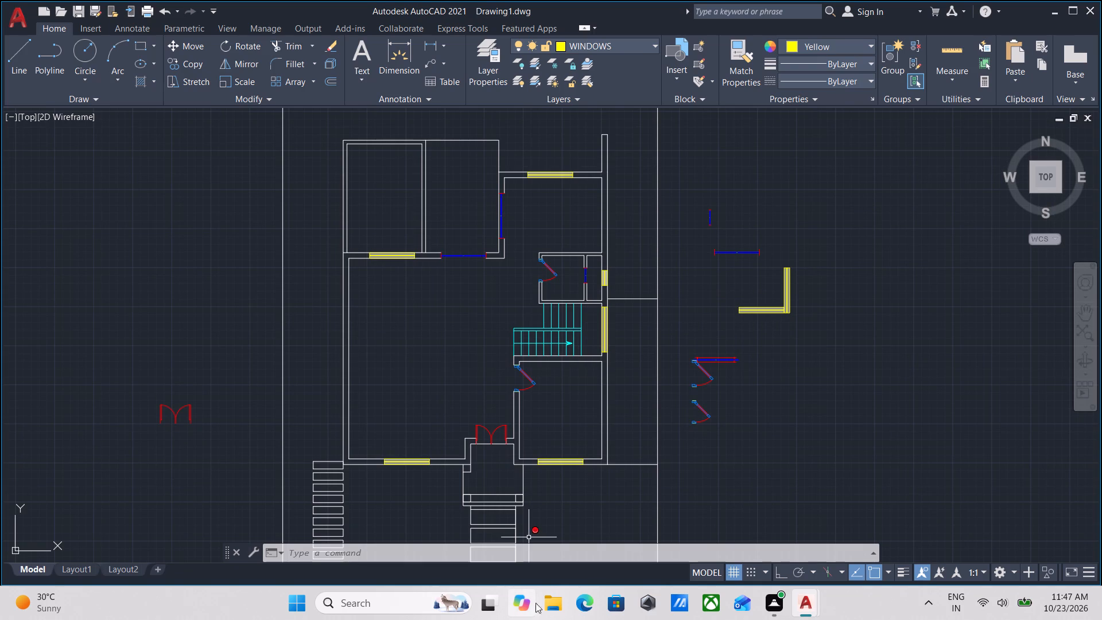
scroll(509, 523, down, 2)
middle_drag(507, 478, 511, 389)
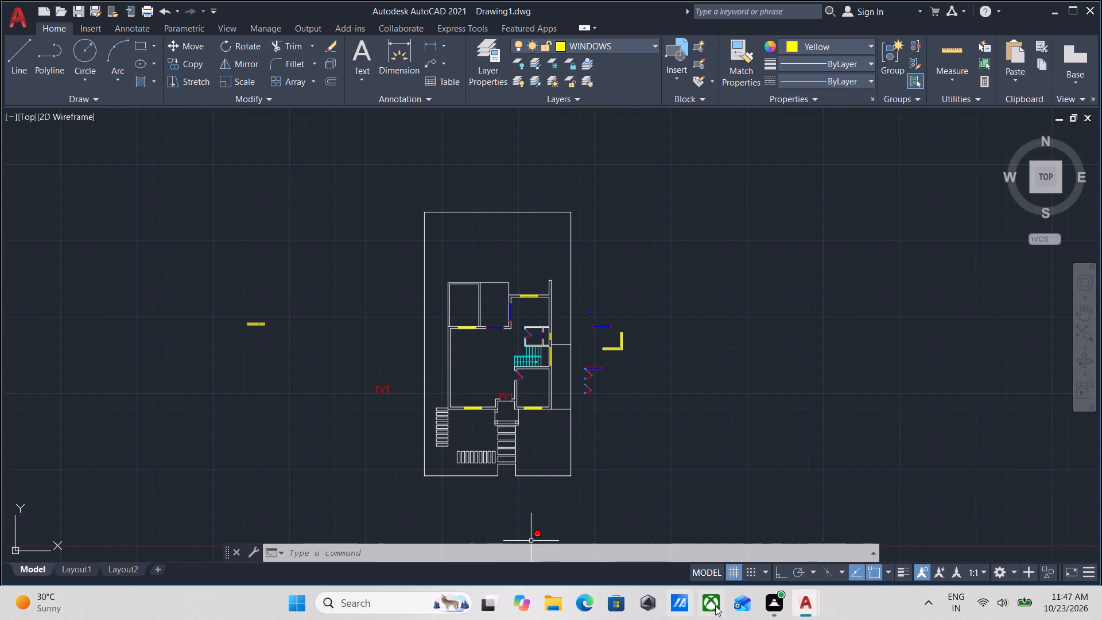
Switch to the Autocad Blocks drawing and look over its Doors, Windows, & Curtains section.
click(864, 541)
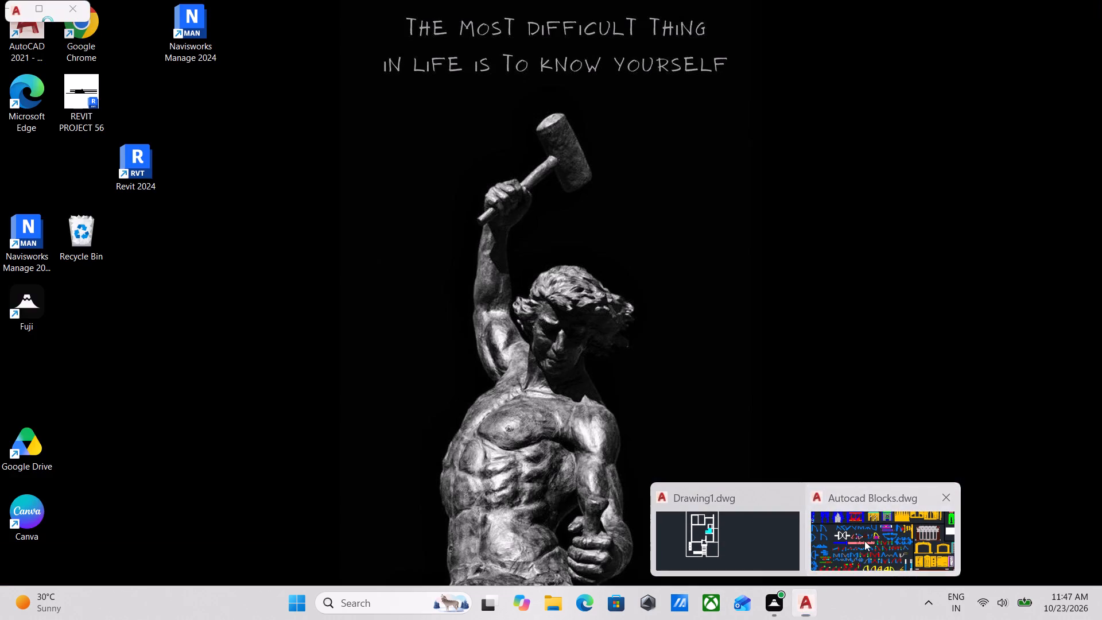
scroll(534, 284, down, 1)
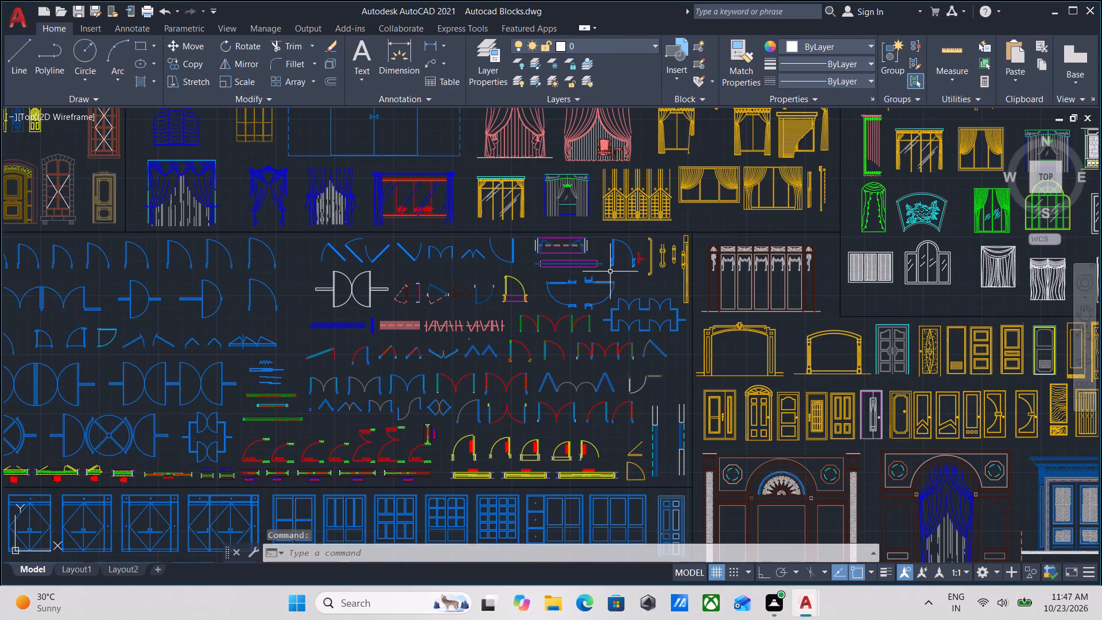
scroll(617, 272, down, 3)
middle_drag(495, 387, 541, 375)
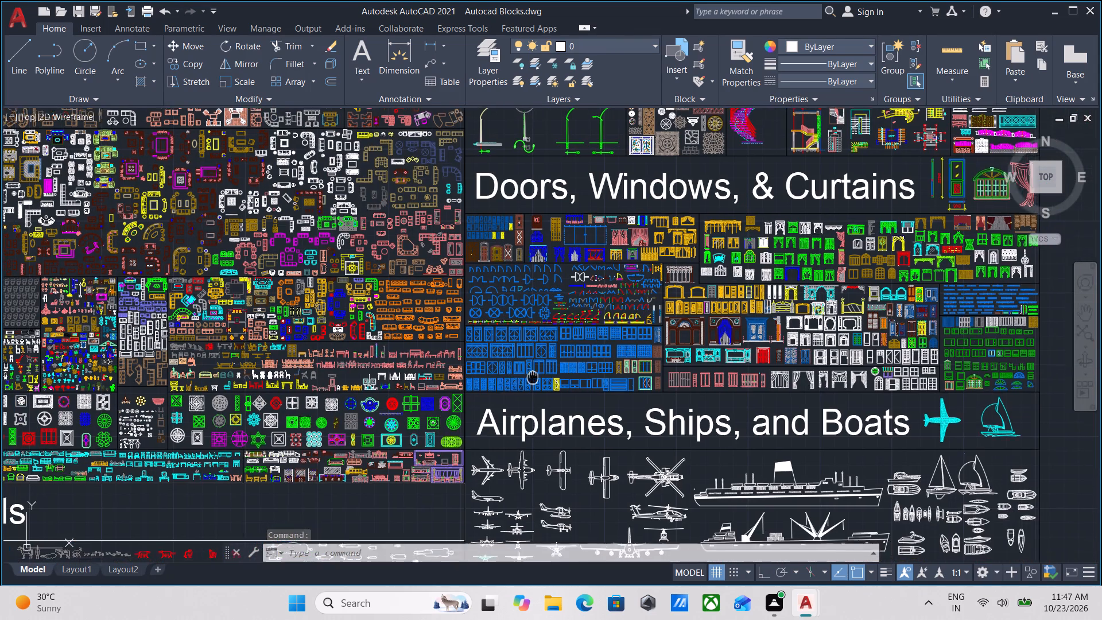
middle_drag(541, 375, 545, 375)
scroll(546, 370, up, 2)
scroll(546, 370, down, 2)
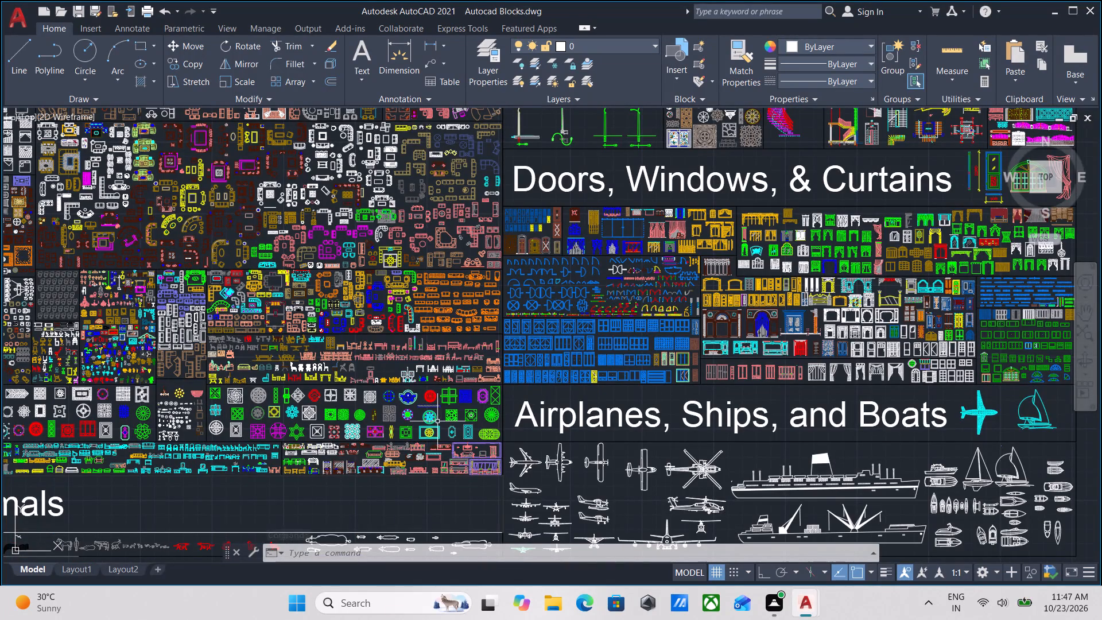
middle_drag(564, 390, 562, 393)
middle_drag(562, 393, 479, 501)
scroll(589, 376, up, 2)
scroll(541, 385, down, 2)
middle_drag(516, 420, 515, 418)
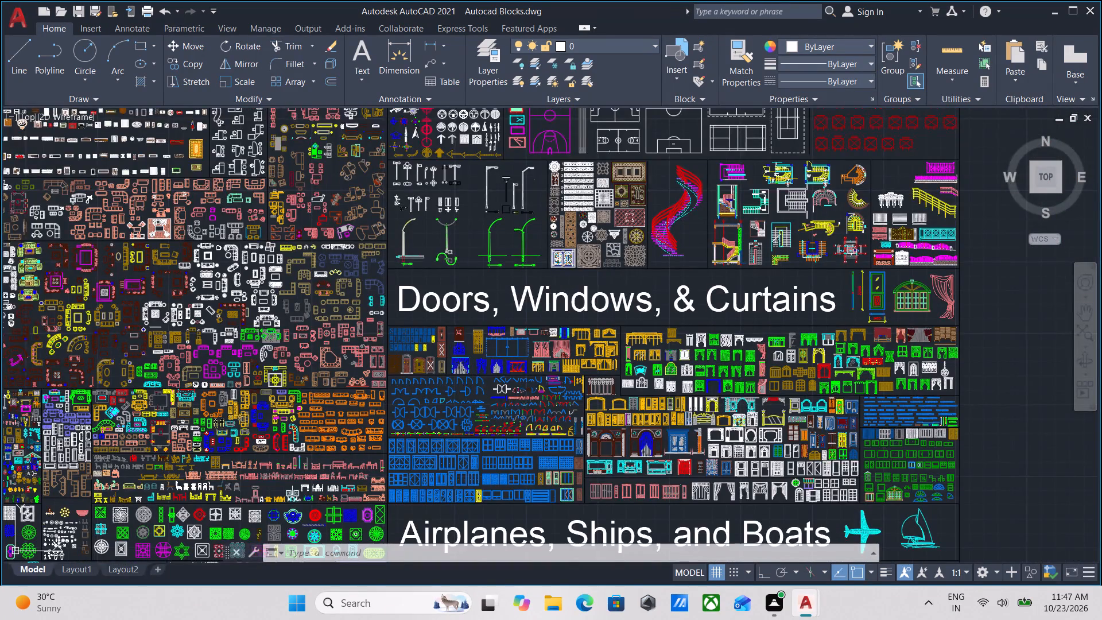
middle_drag(515, 418, 484, 315)
scroll(814, 412, up, 2)
scroll(691, 350, down, 1)
scroll(726, 366, up, 2)
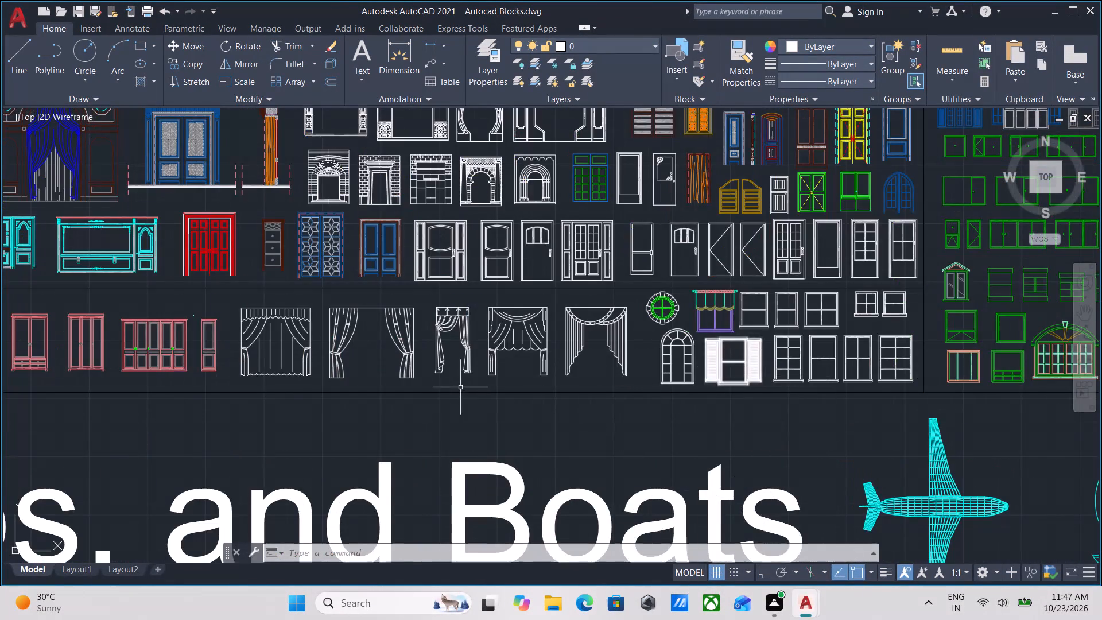
scroll(457, 388, down, 1)
middle_drag(462, 383, 627, 252)
scroll(230, 428, down, 2)
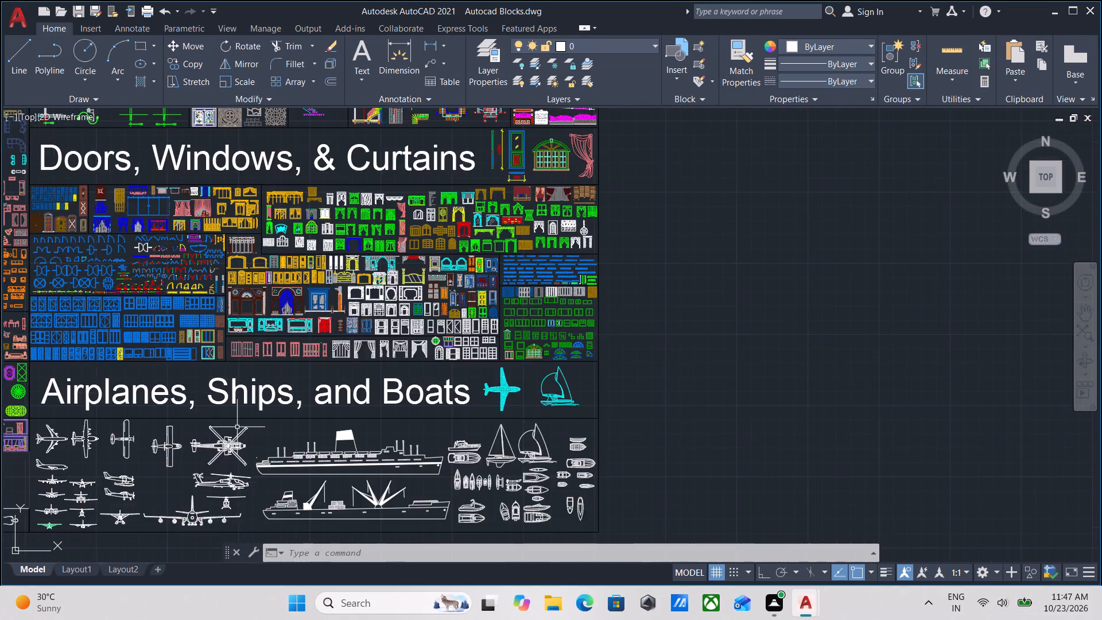
Look through the block library from the Animals section up to the Furniture and Kitchens & Baths headings.
scroll(237, 427, down, 1)
middle_drag(240, 439, 494, 320)
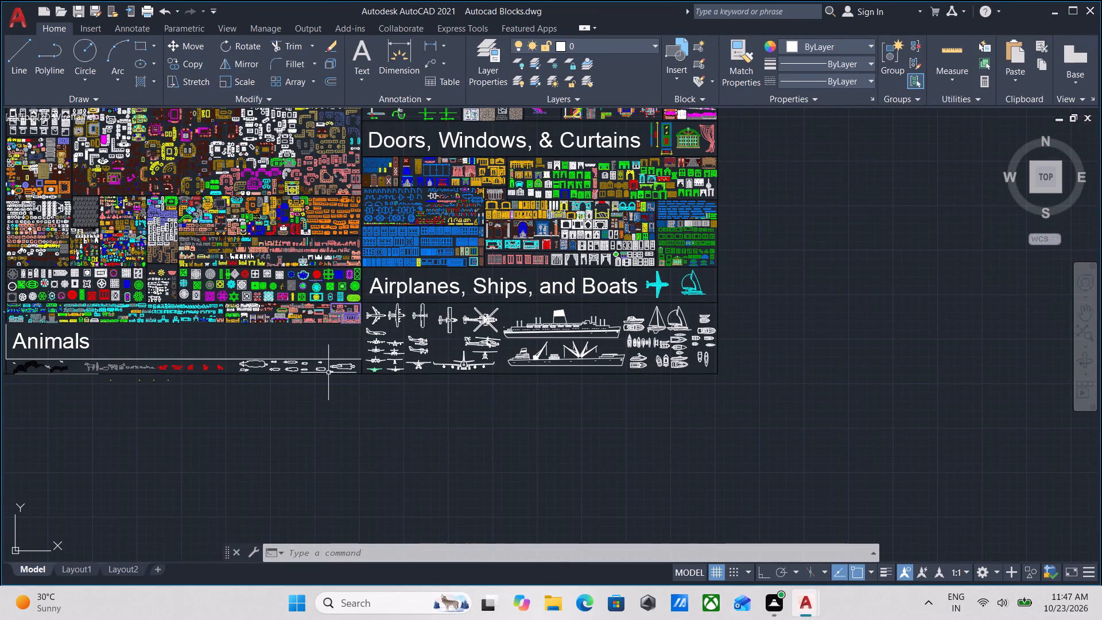
middle_drag(377, 350, 442, 396)
middle_drag(268, 371, 390, 416)
scroll(364, 401, up, 2)
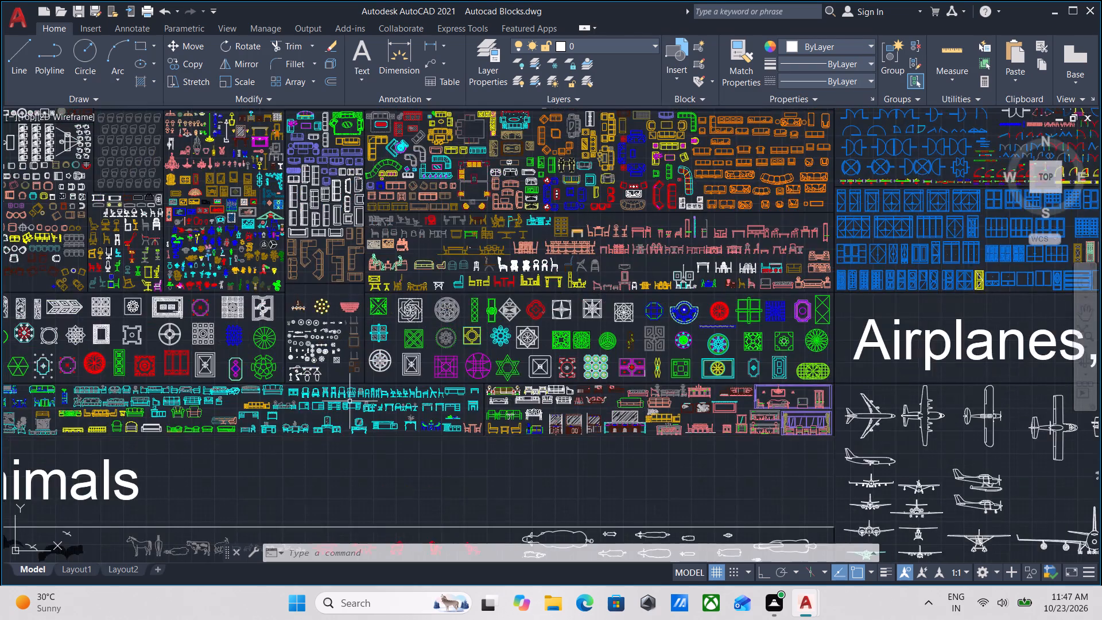
middle_drag(286, 405, 383, 426)
scroll(412, 302, down, 1)
middle_drag(409, 307, 411, 535)
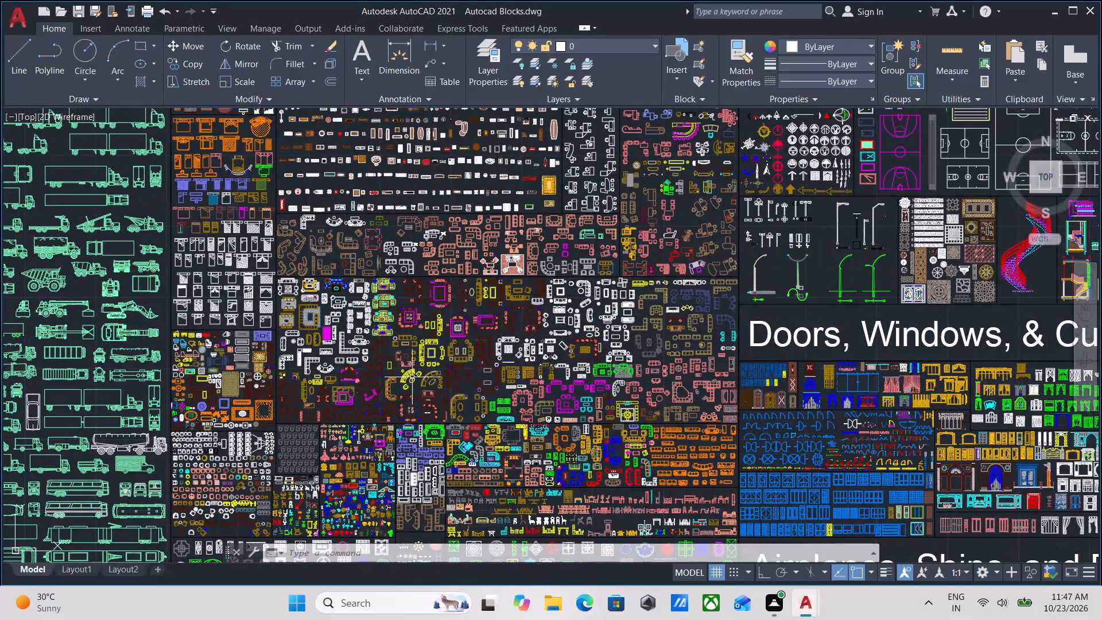
middle_drag(410, 321, 417, 472)
middle_drag(395, 310, 405, 446)
middle_drag(412, 373, 416, 460)
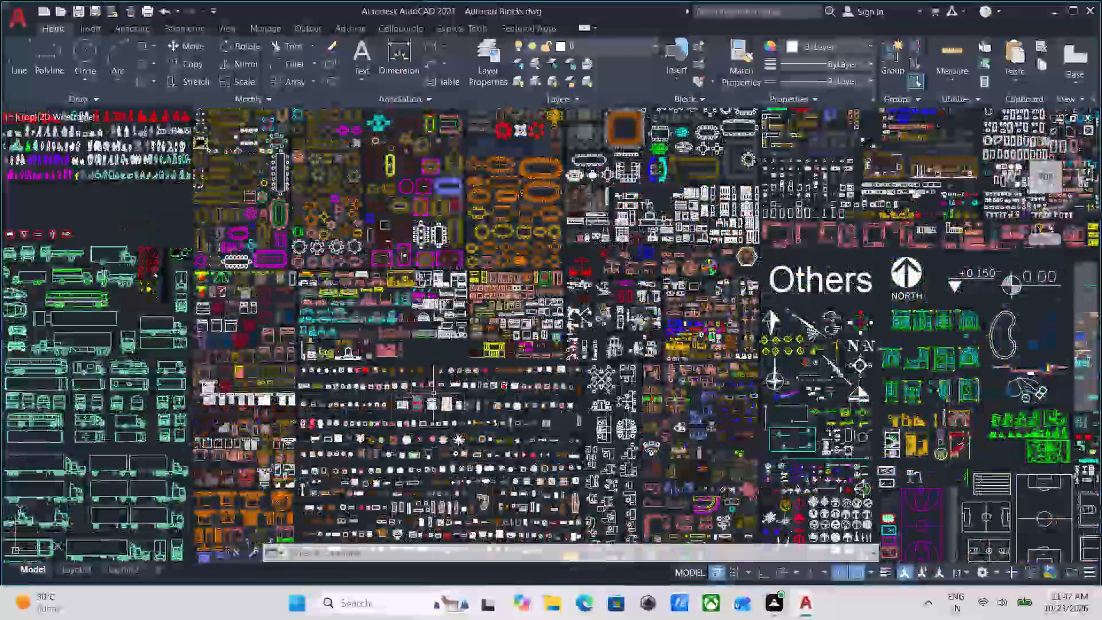
middle_drag(435, 352, 437, 472)
middle_drag(483, 439, 396, 374)
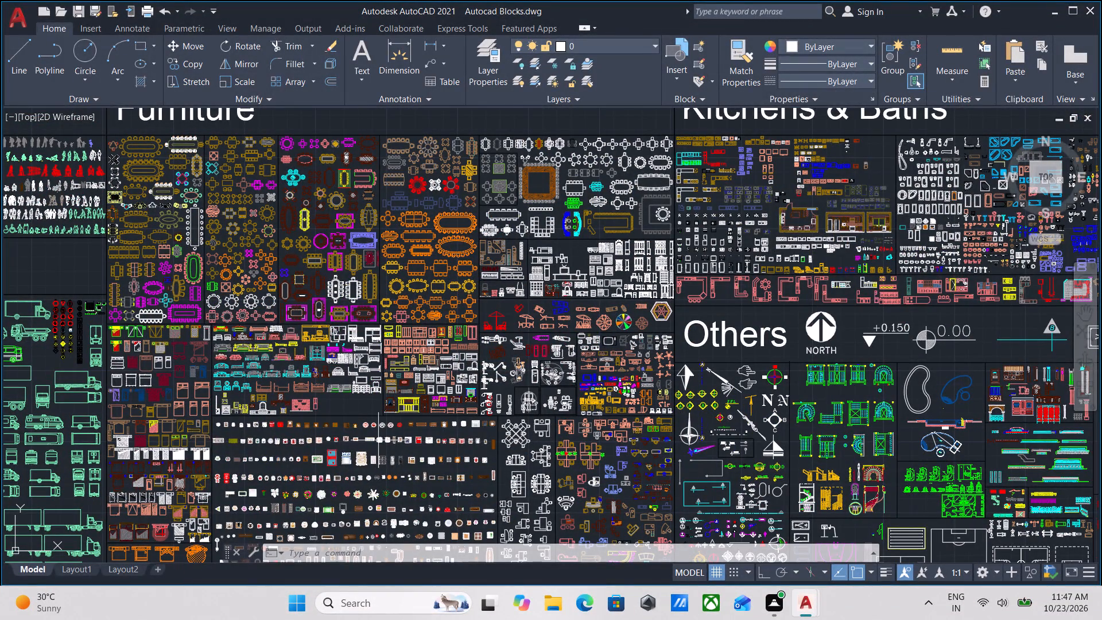
middle_drag(414, 259, 459, 363)
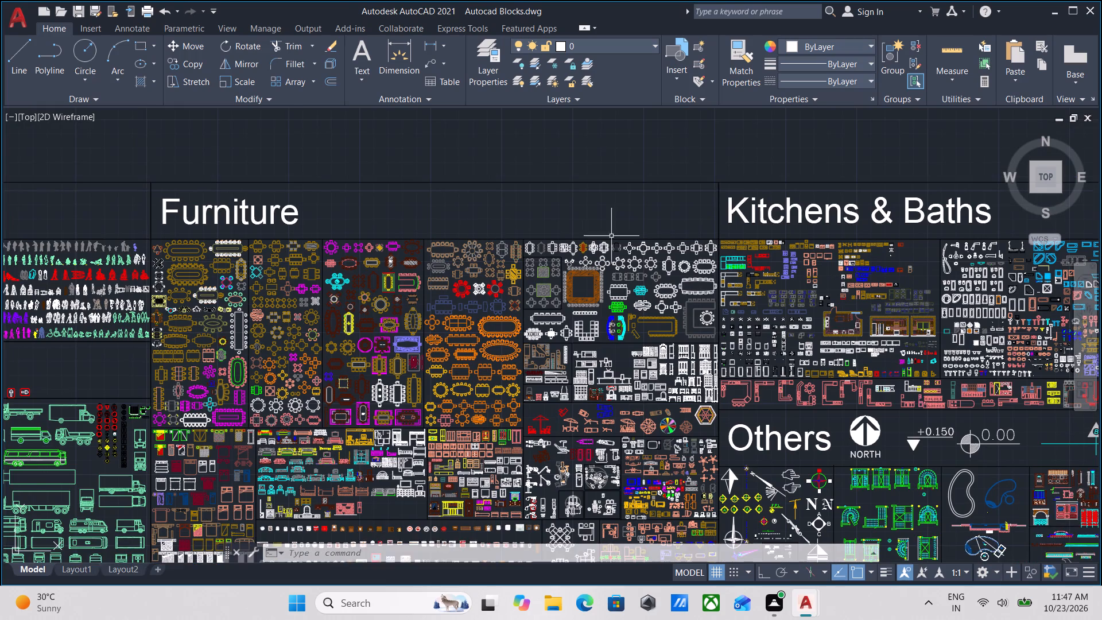
Examine the dining and conference table blocks in the Furniture section, continuing down to the wardrobe and cabinet blocks.
scroll(647, 218, up, 2)
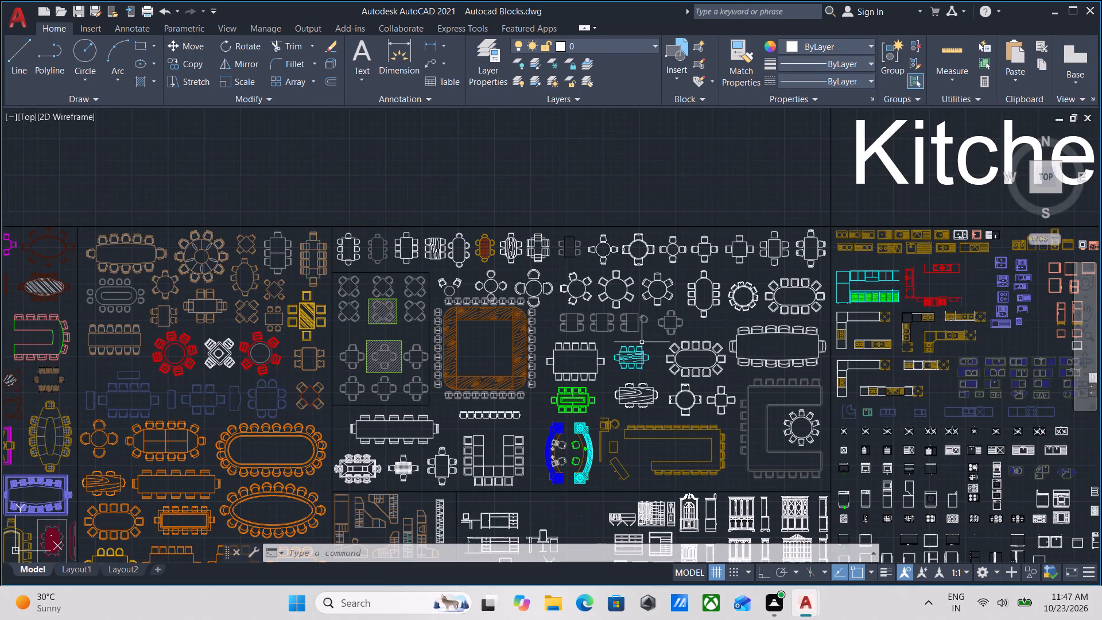
scroll(642, 342, up, 2)
scroll(654, 335, down, 1)
middle_drag(653, 334, 509, 298)
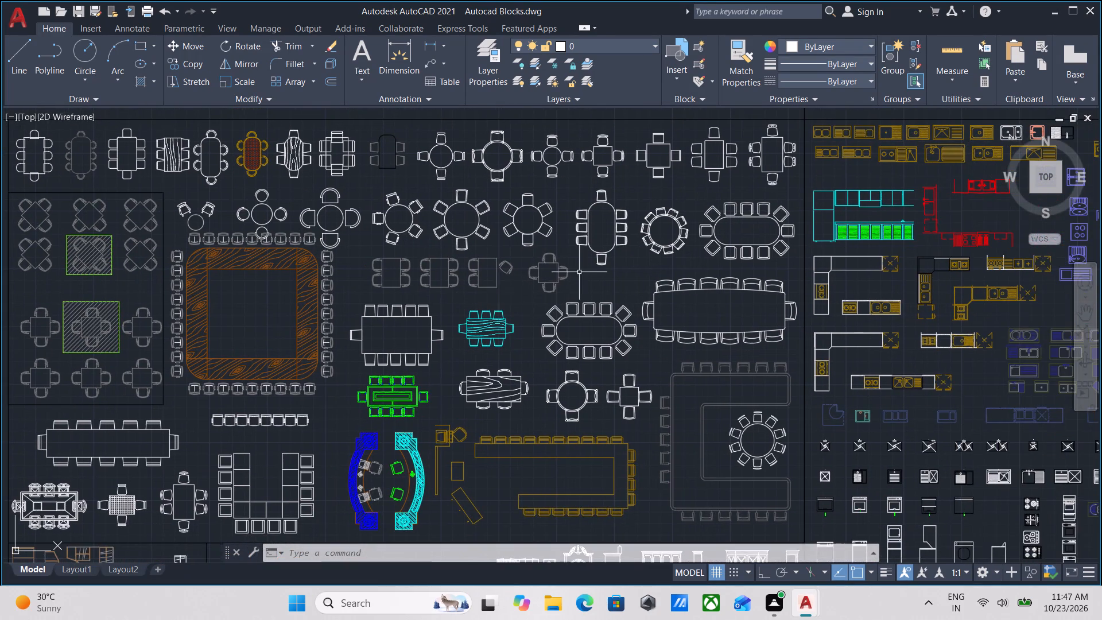
middle_drag(576, 275, 516, 311)
middle_drag(657, 284, 618, 317)
middle_drag(566, 316, 703, 342)
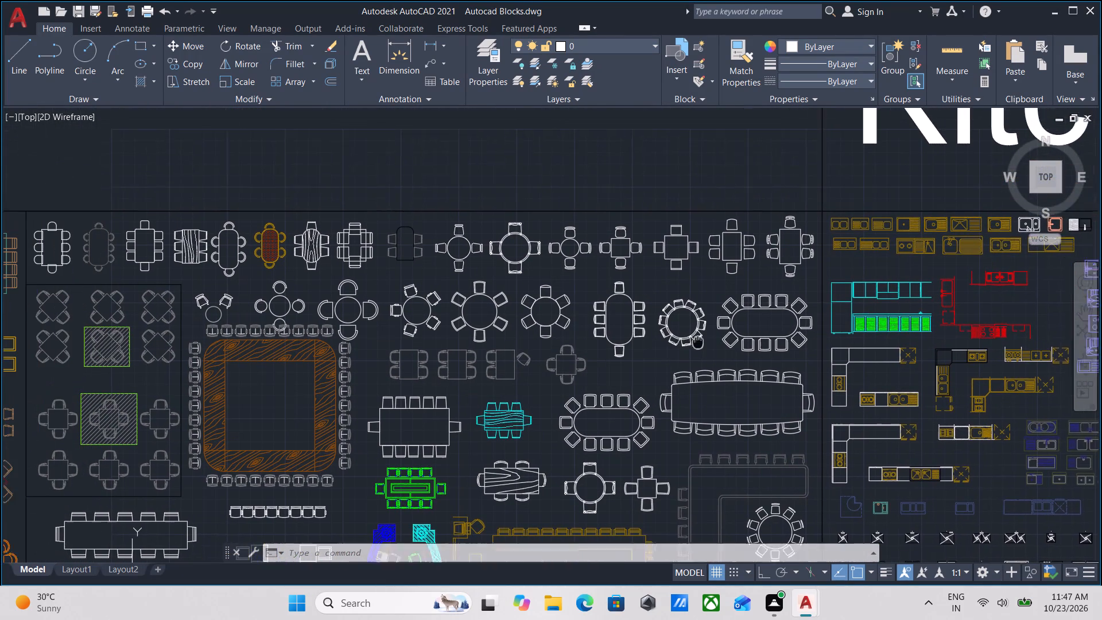
middle_drag(703, 342, 708, 342)
middle_drag(566, 306, 686, 280)
middle_drag(374, 393, 480, 357)
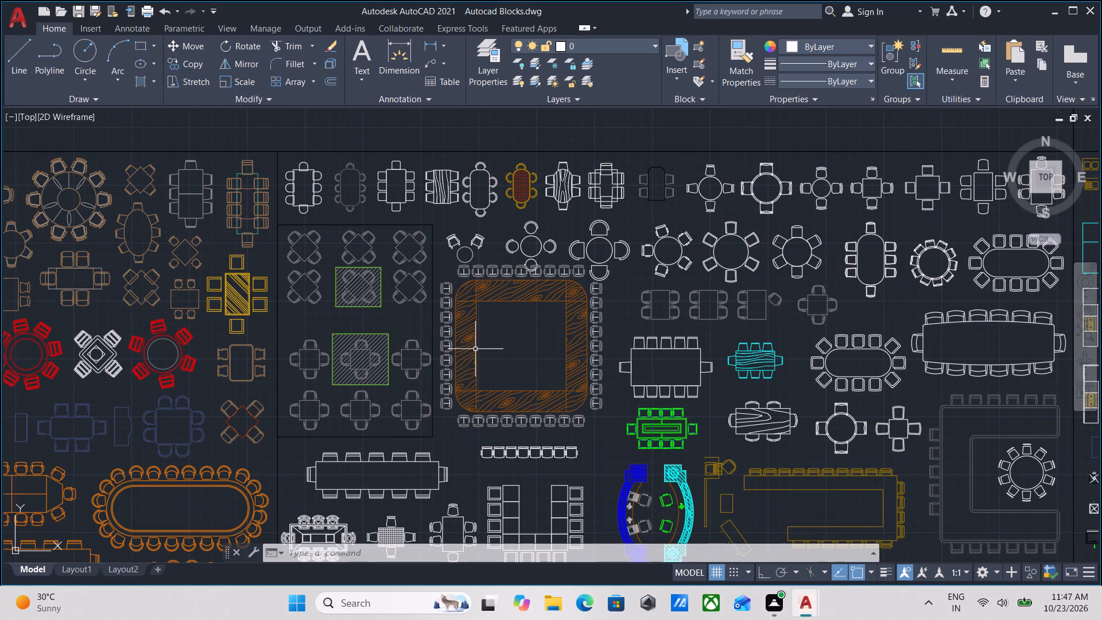
scroll(402, 248, down, 1)
middle_drag(402, 248, 459, 242)
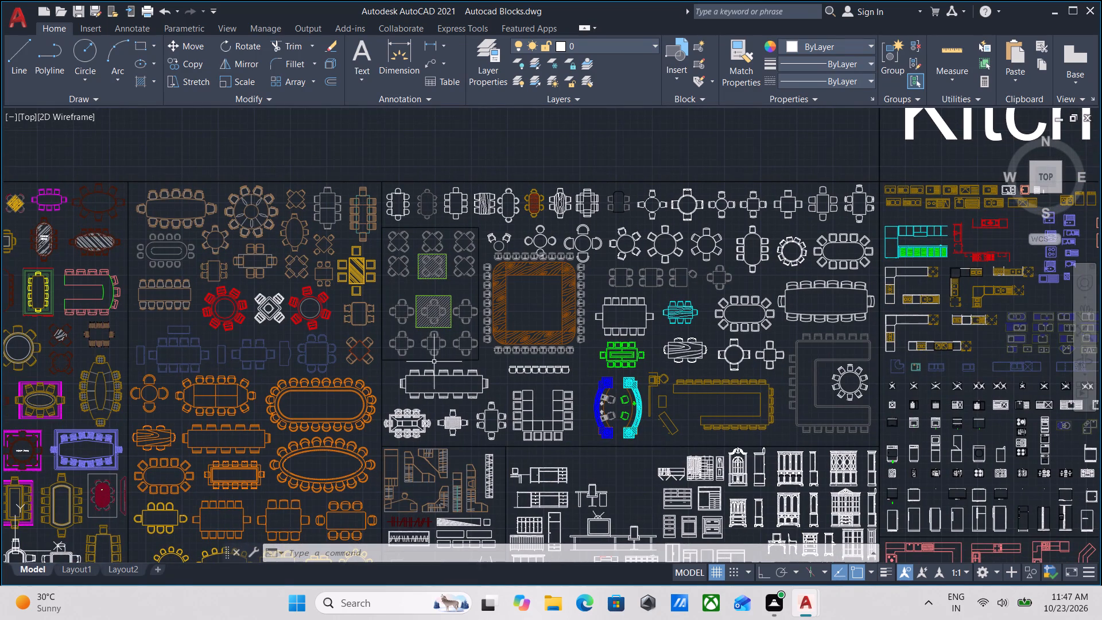
middle_drag(434, 362, 445, 290)
scroll(492, 350, up, 2)
scroll(492, 350, down, 1)
middle_drag(492, 350, 492, 299)
middle_drag(486, 367, 507, 276)
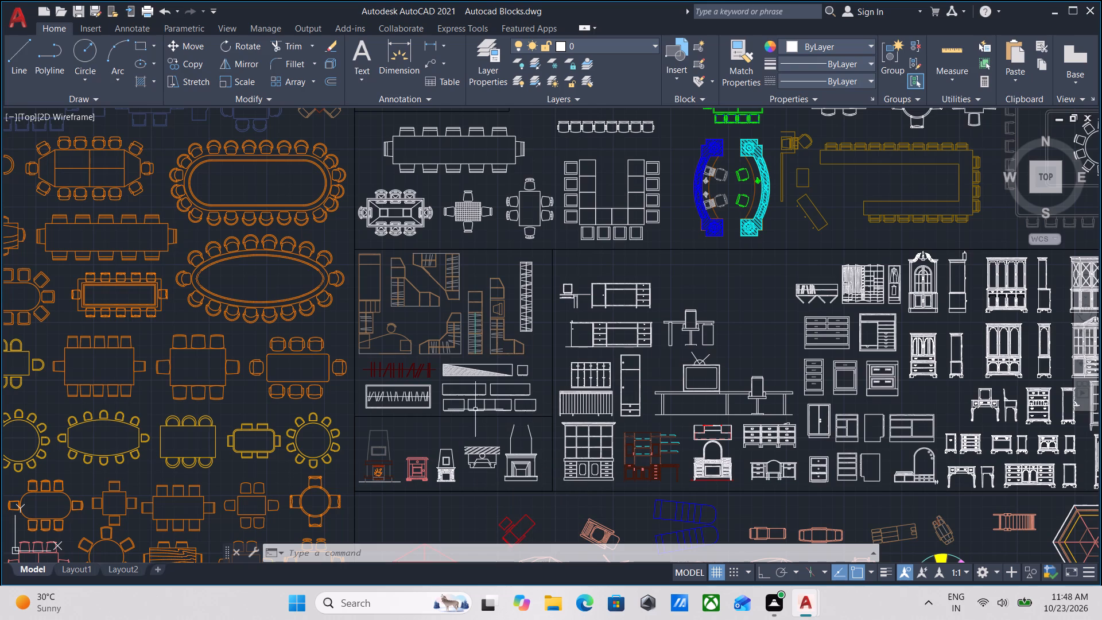
Copy the white double-outlined horizontal wardrobe block with hangers from the Furniture section to the clipboard.
scroll(375, 404, up, 2)
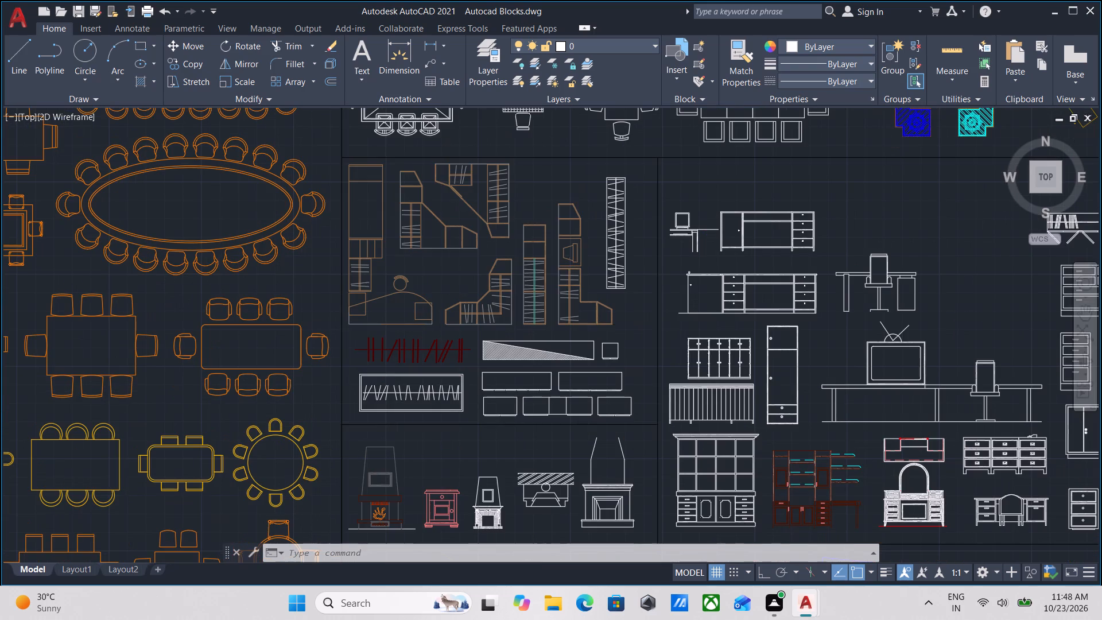
scroll(460, 428, up, 2)
click(546, 427)
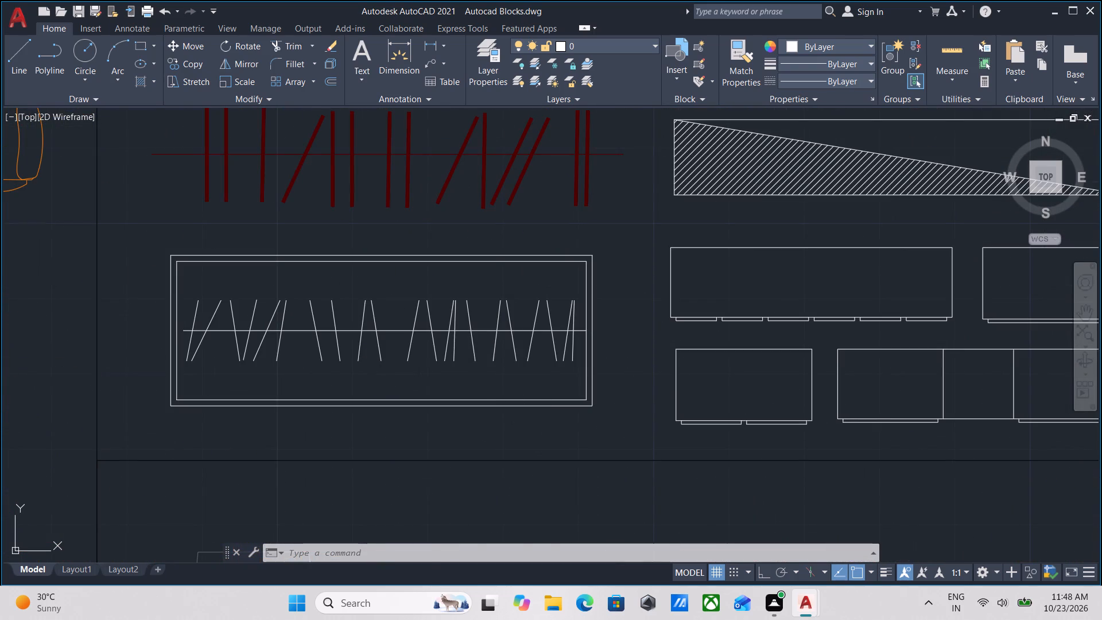
click(471, 355)
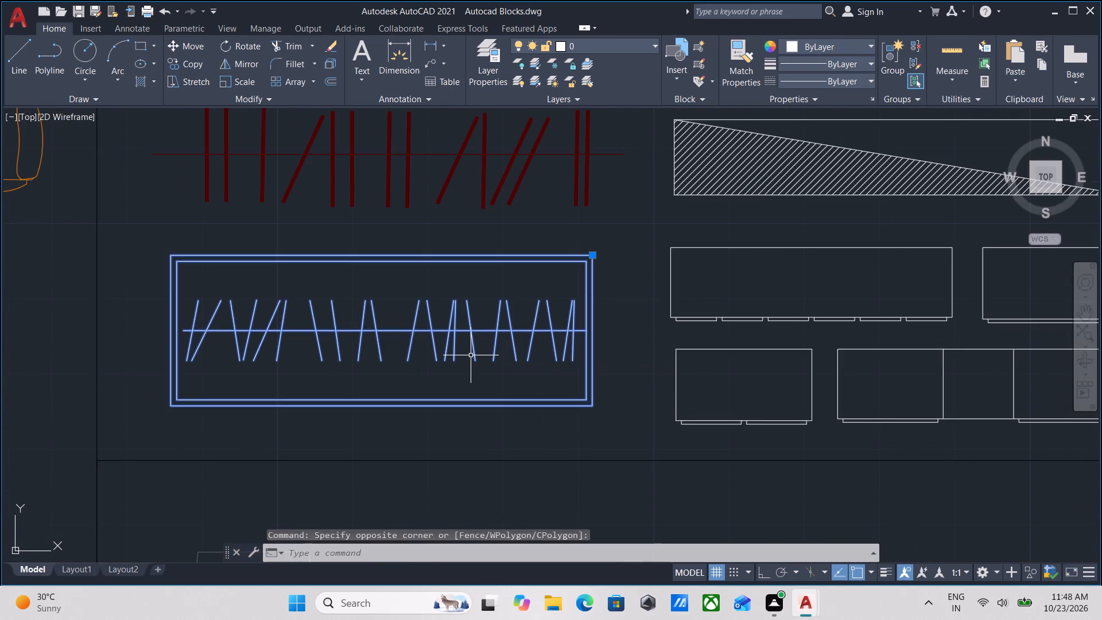
key(ctrl+c)
Add the small square two-door cabinet beside the hatched rectangle to the selection and copy both blocks to the clipboard.
scroll(507, 331, down, 2)
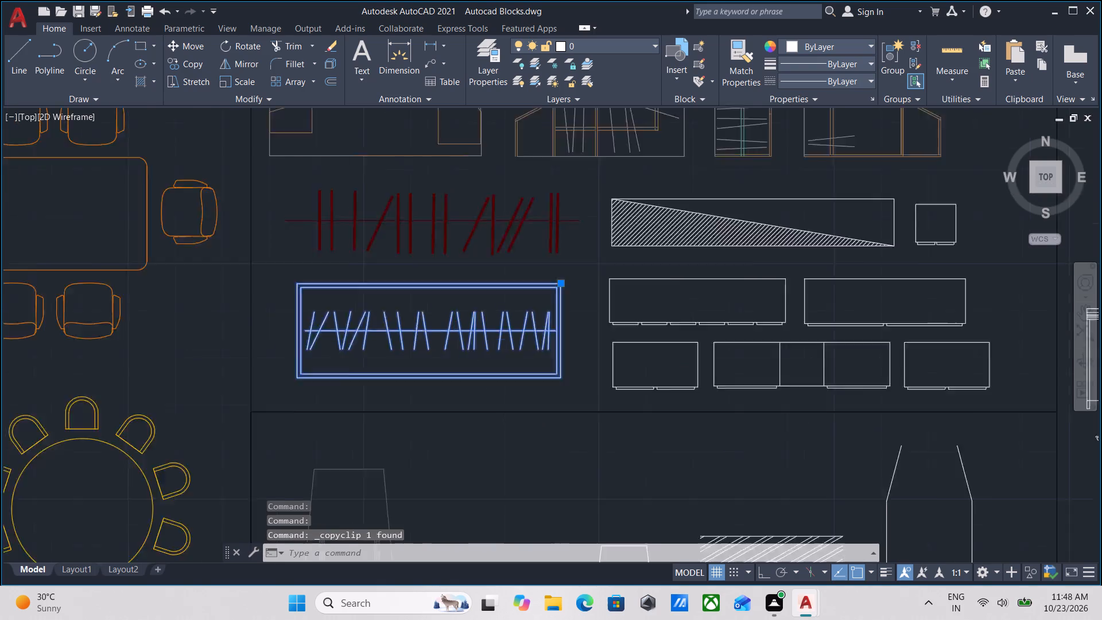
scroll(511, 330, down, 1)
middle_drag(511, 330, 431, 347)
scroll(595, 311, up, 5)
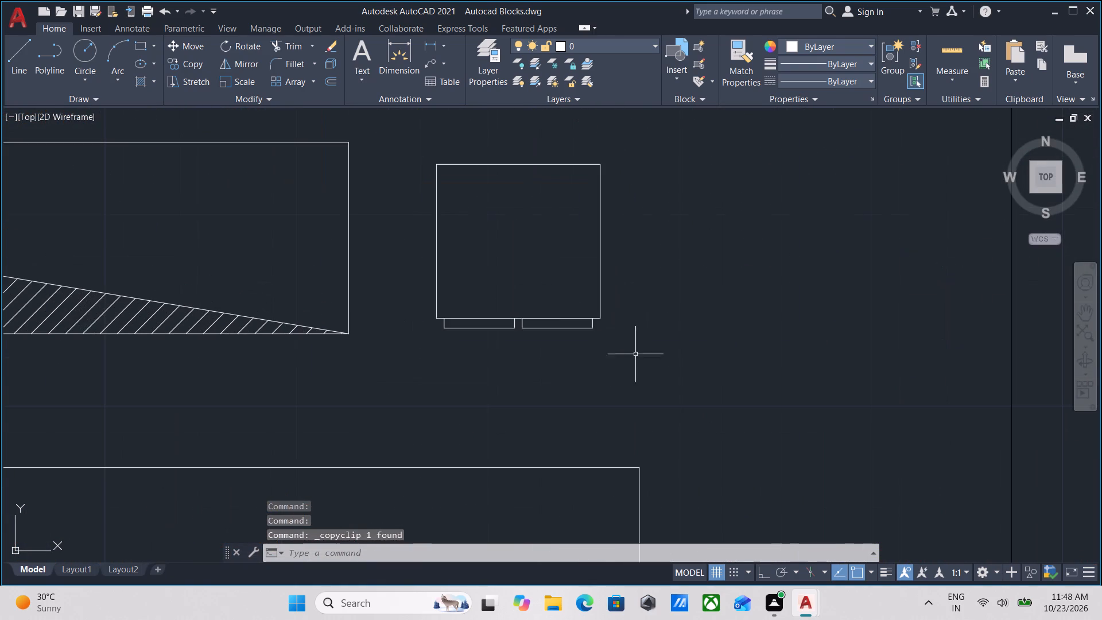
click(637, 363)
click(538, 288)
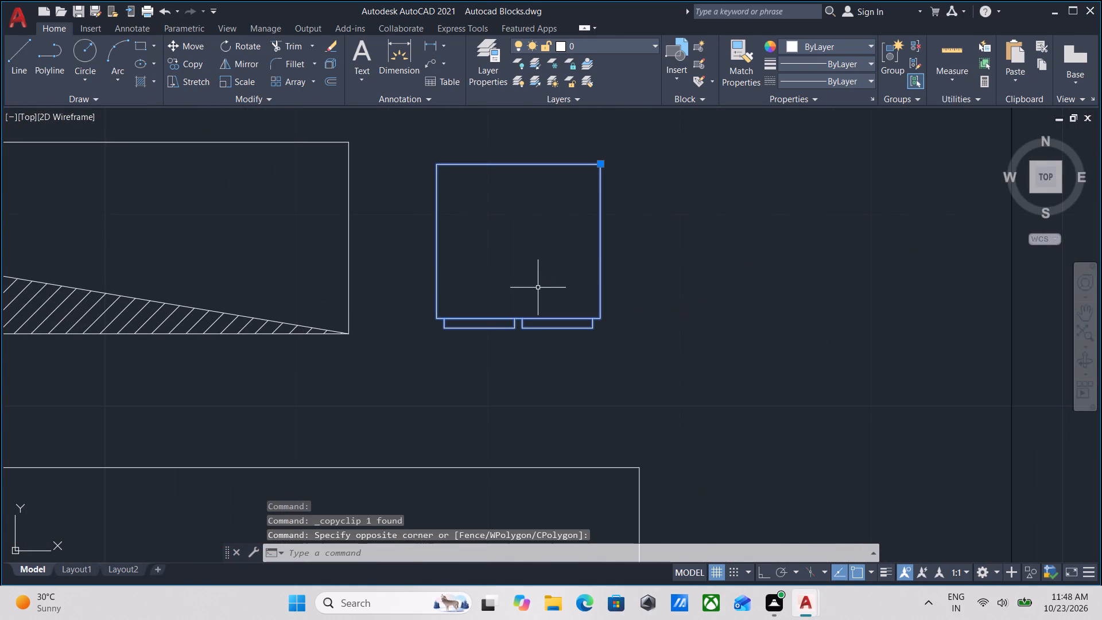
key(ctrl+c)
Add the tall narrow white wardrobe with hangers to the selection and copy all three blocks to the clipboard.
scroll(538, 288, down, 4)
middle_drag(567, 276, 498, 359)
scroll(515, 323, down, 1)
middle_drag(514, 328, 505, 379)
scroll(509, 362, up, 1)
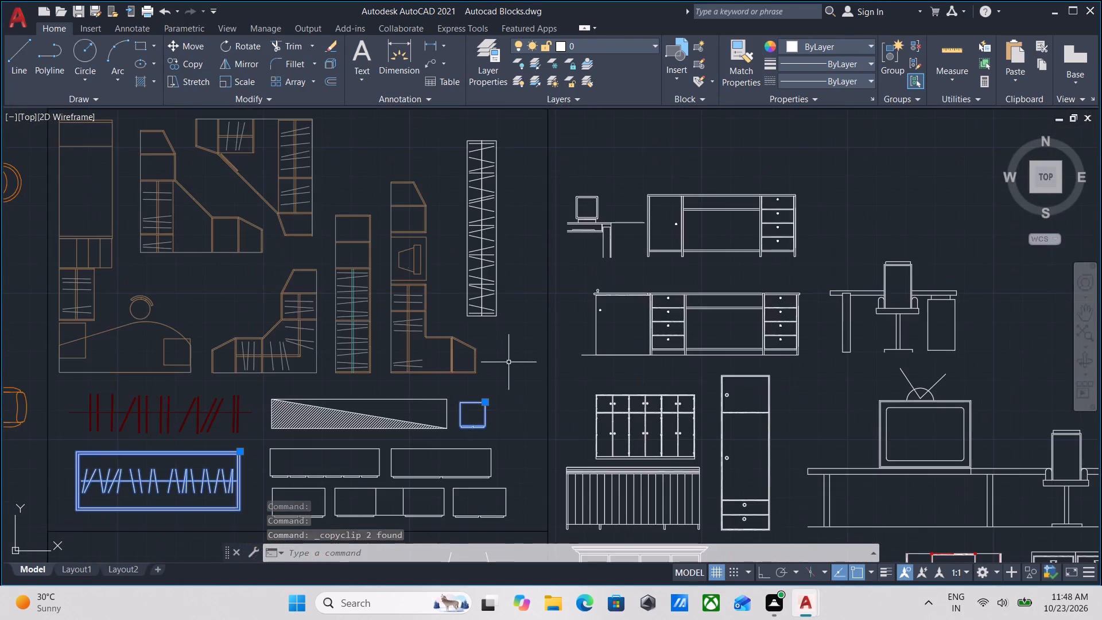
scroll(509, 361, down, 2)
middle_drag(517, 389, 519, 455)
scroll(519, 455, up, 3)
click(508, 367)
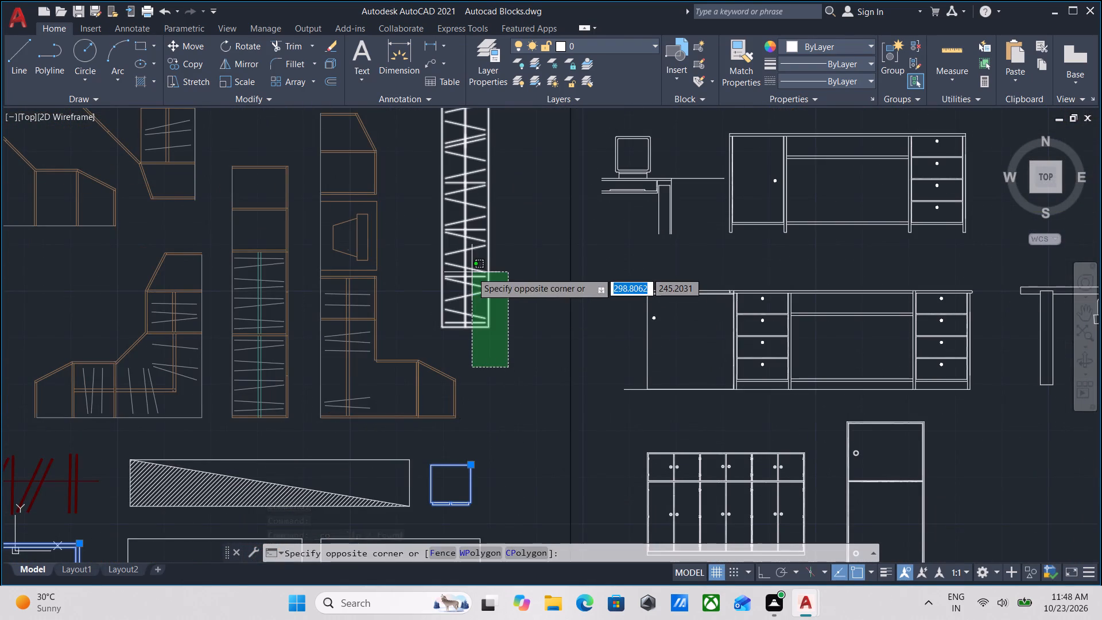
click(472, 272)
middle_drag(476, 313, 495, 484)
scroll(476, 317, down, 1)
scroll(517, 438, down, 2)
middle_drag(517, 438, 480, 460)
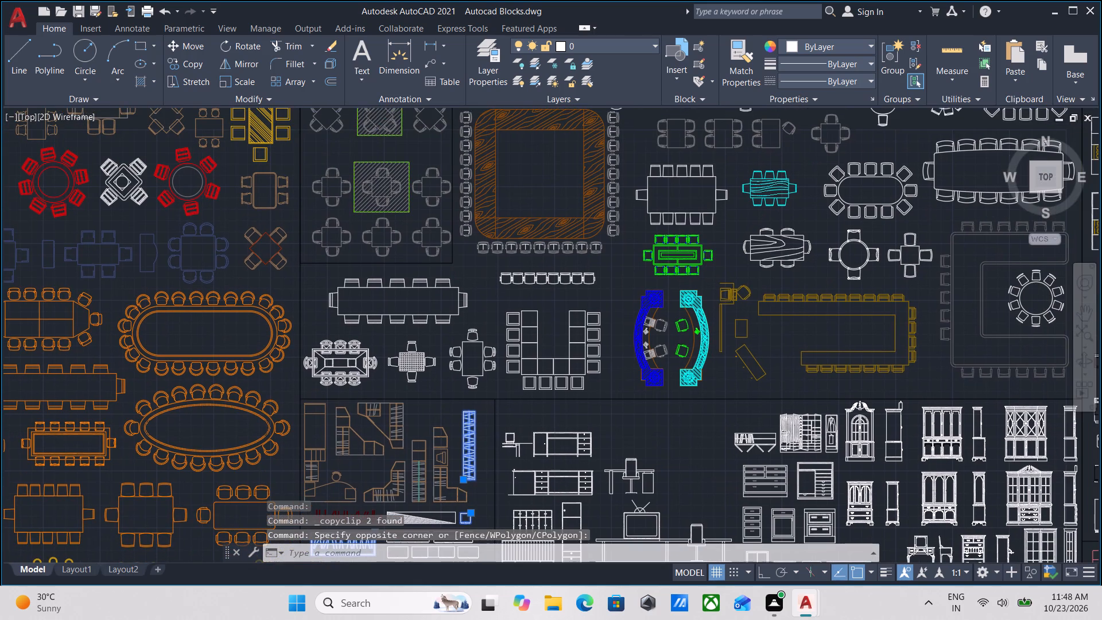
scroll(480, 460, up, 2)
key(ctrl+c)
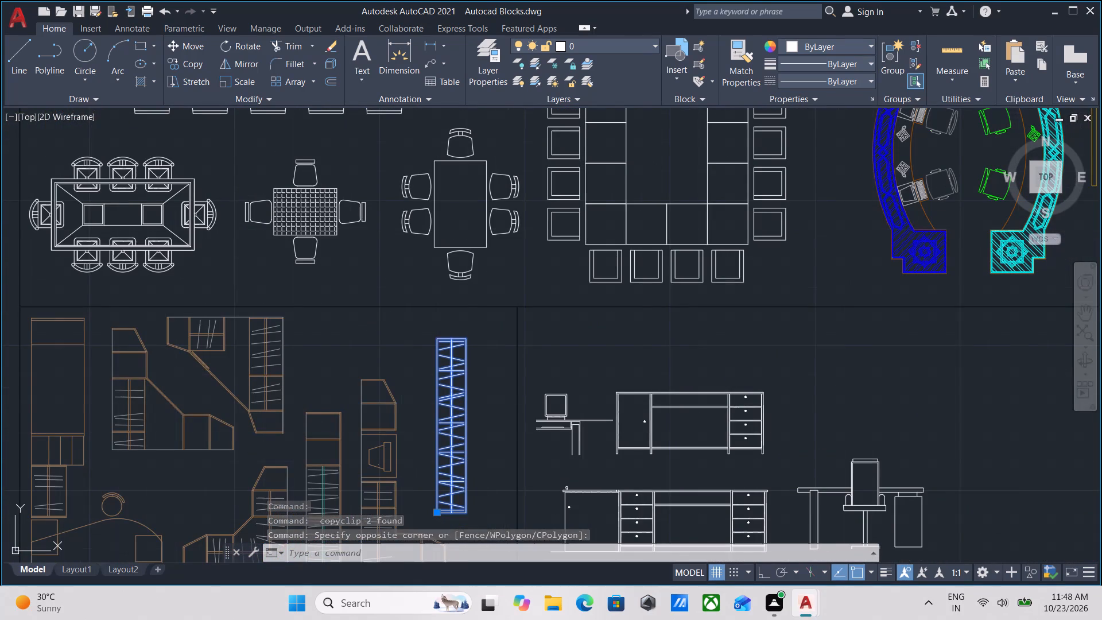
Look over the dining and conference table blocks of the Furniture section, above the wardrobe blocks.
scroll(487, 447, down, 4)
middle_drag(487, 447, 463, 496)
scroll(478, 421, up, 2)
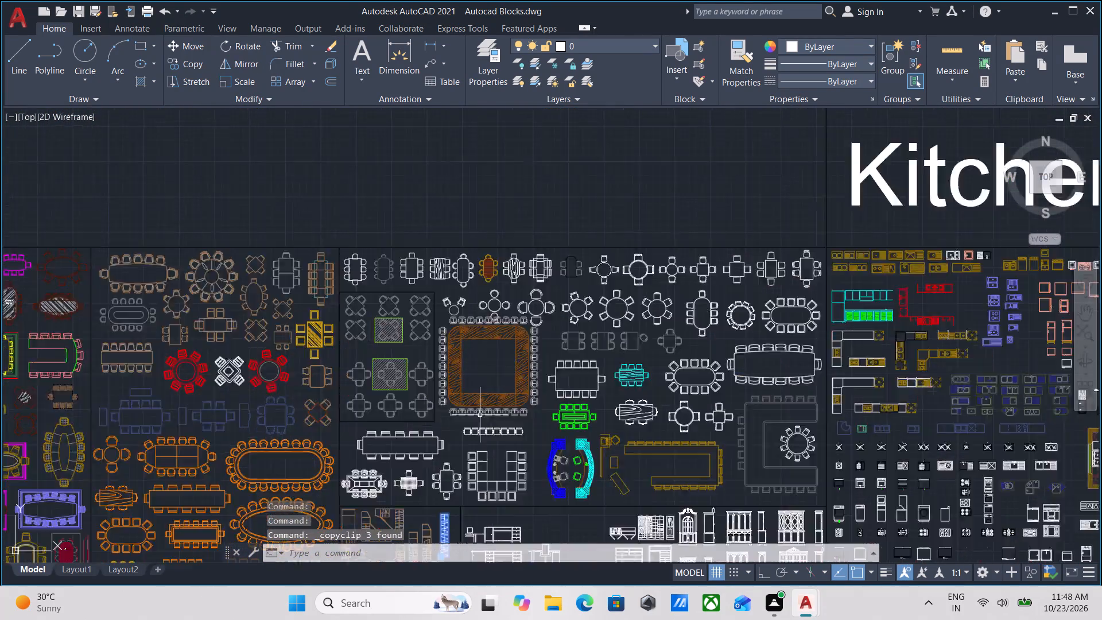
scroll(481, 412, up, 1)
middle_drag(288, 467, 384, 436)
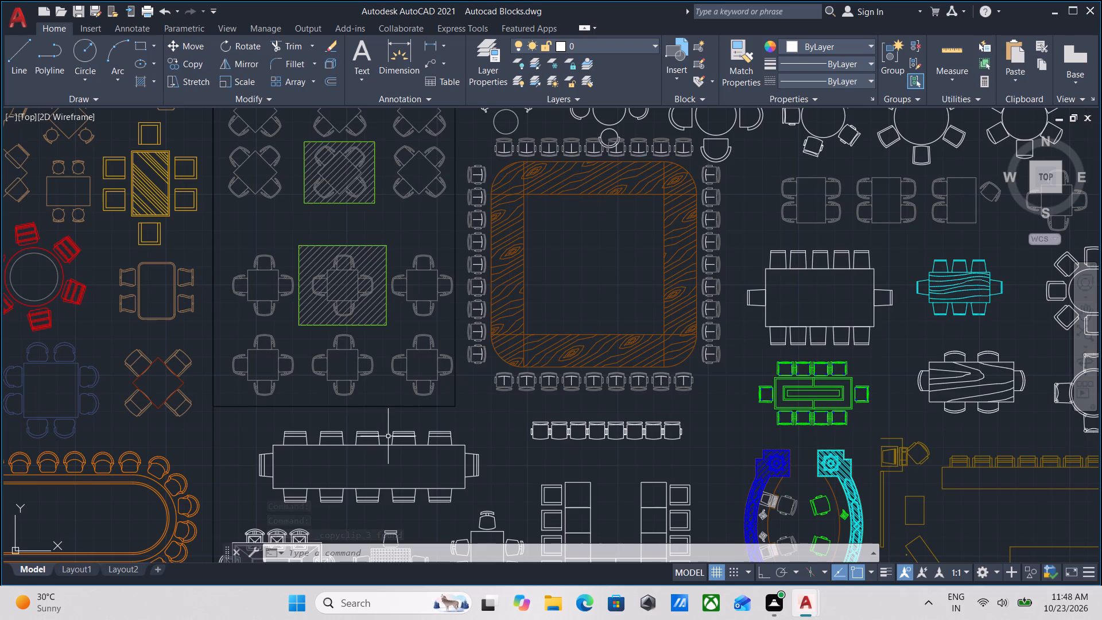
scroll(452, 416, down, 2)
middle_drag(453, 415, 421, 467)
middle_drag(673, 452, 610, 404)
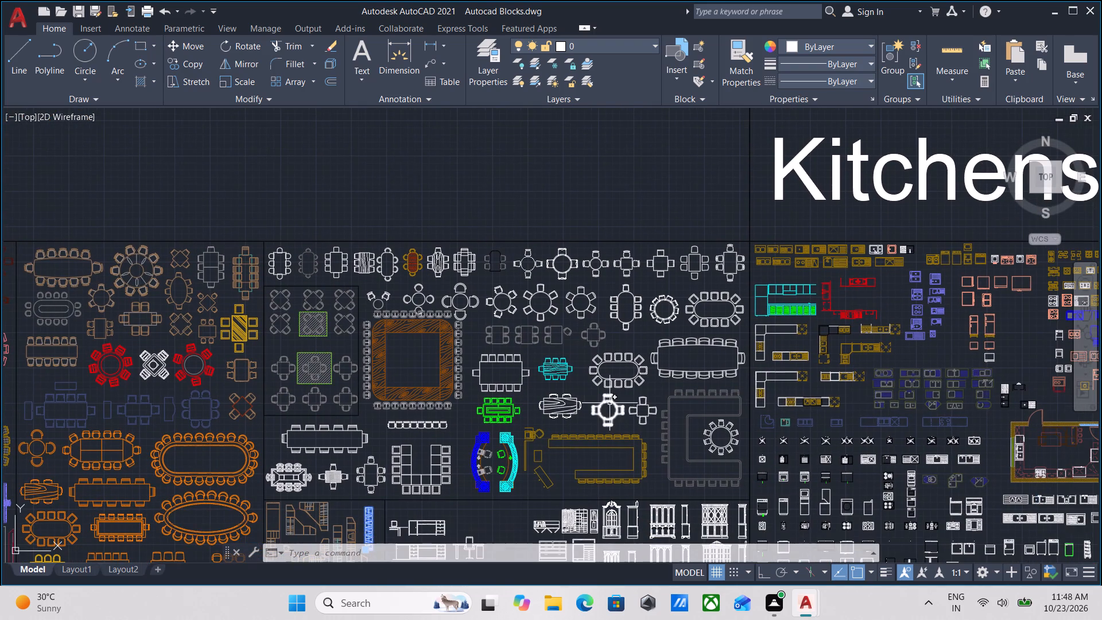
Survey the Kitchens & Baths section of the block library, from the kitchen fixtures across to the bathroom fixtures.
middle_drag(841, 400, 579, 408)
middle_drag(873, 417, 638, 379)
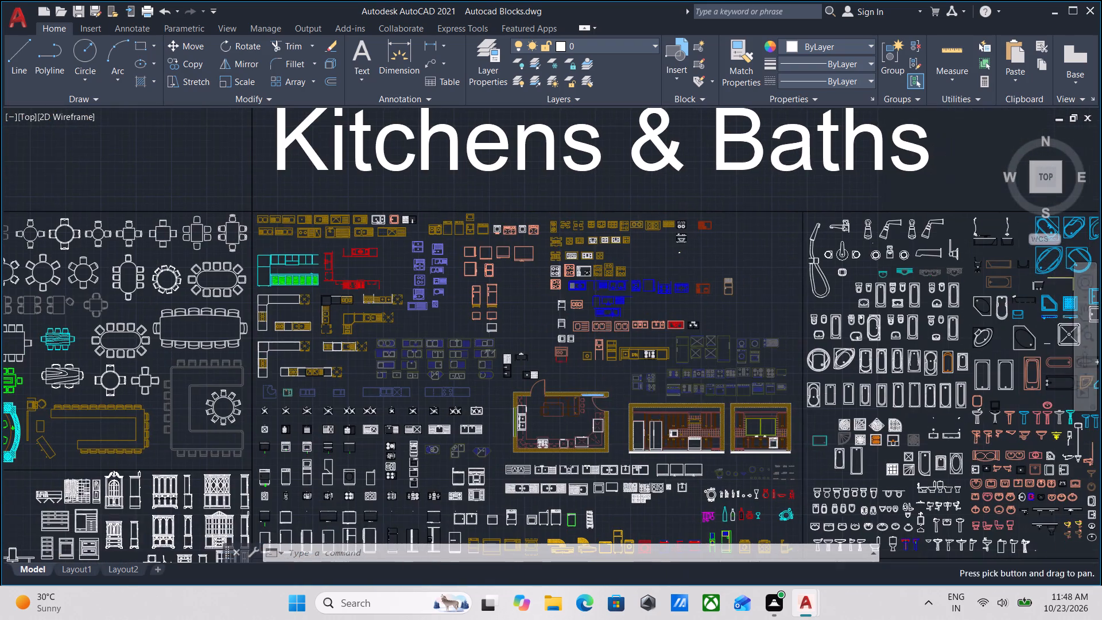
scroll(688, 432, up, 2)
scroll(668, 432, down, 1)
middle_drag(631, 431, 412, 397)
scroll(455, 373, down, 2)
middle_drag(455, 373, 491, 433)
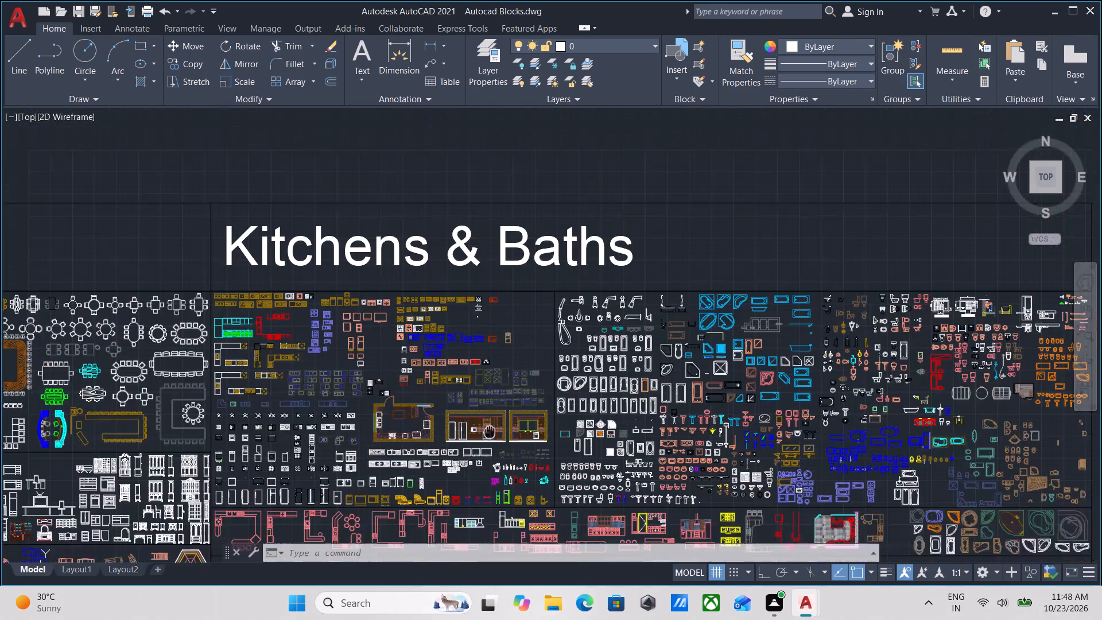
middle_drag(491, 433, 496, 441)
middle_drag(496, 441, 529, 292)
Examine the red kitchen counter layouts with sinks and hobs in the bottom row of the Kitchens & Baths section.
scroll(452, 451, up, 2)
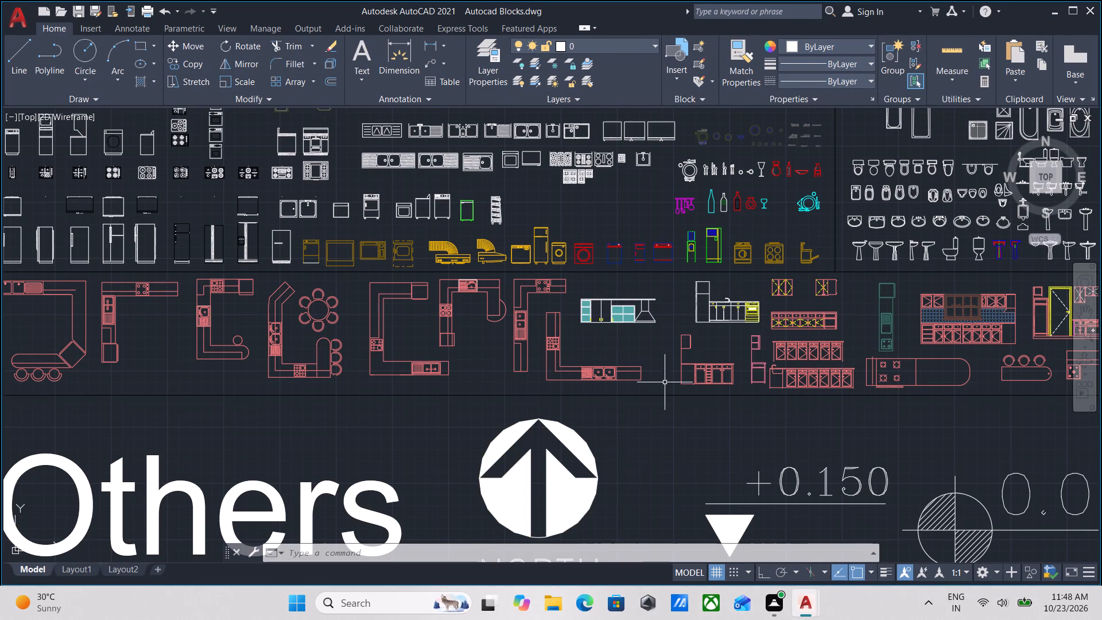
middle_drag(665, 382, 395, 423)
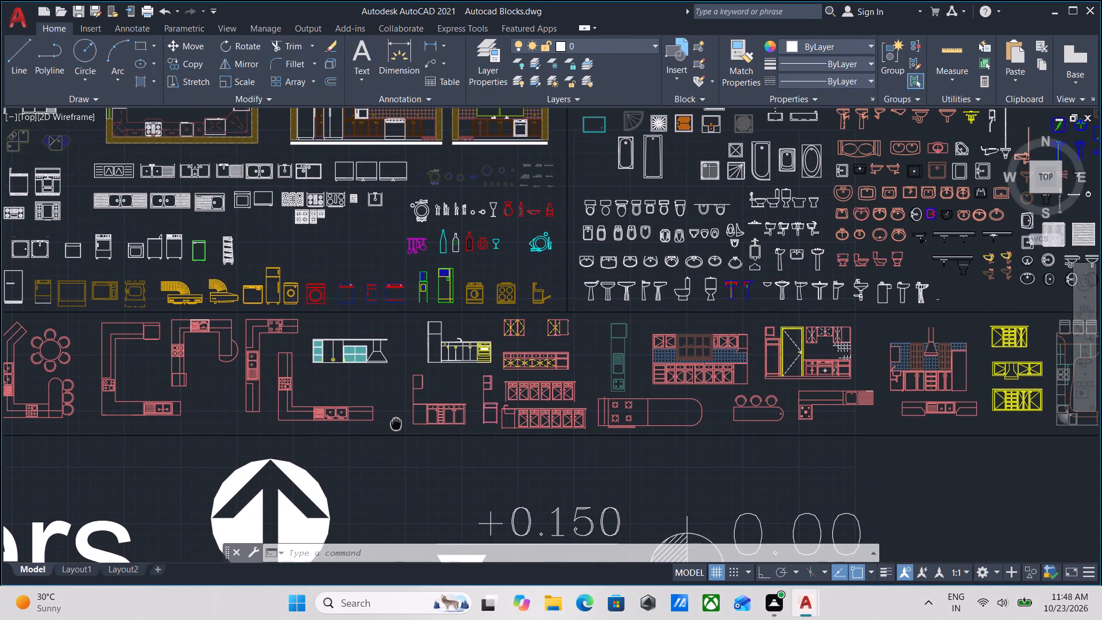
middle_drag(395, 423, 657, 419)
scroll(452, 383, down, 1)
middle_drag(453, 383, 688, 387)
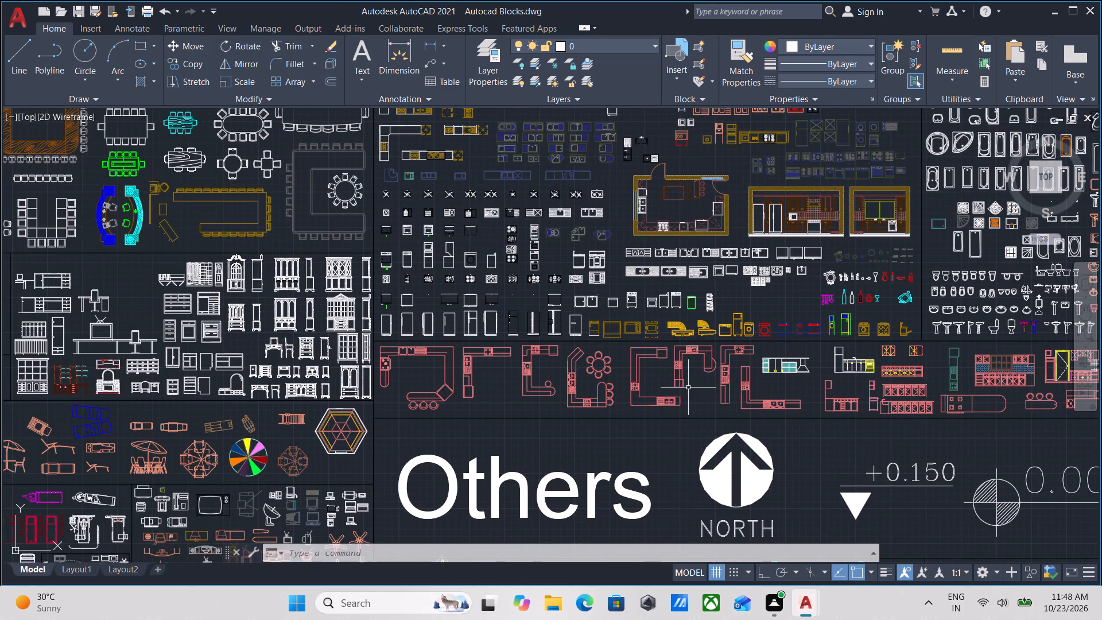
middle_drag(688, 387, 528, 414)
scroll(538, 392, up, 3)
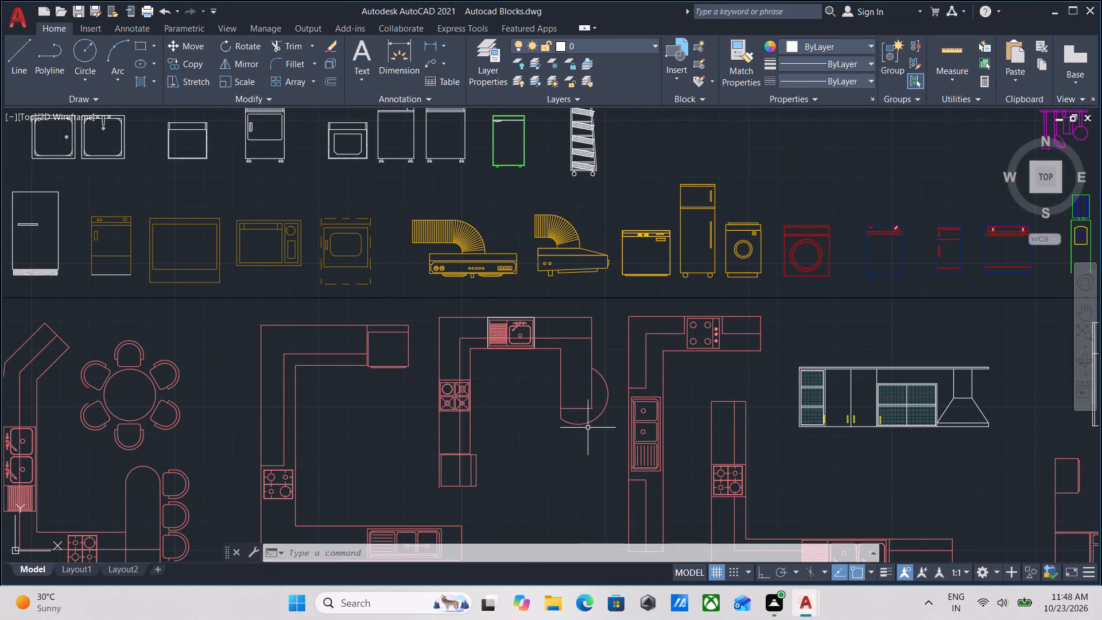
scroll(588, 428, down, 1)
middle_drag(588, 428, 568, 385)
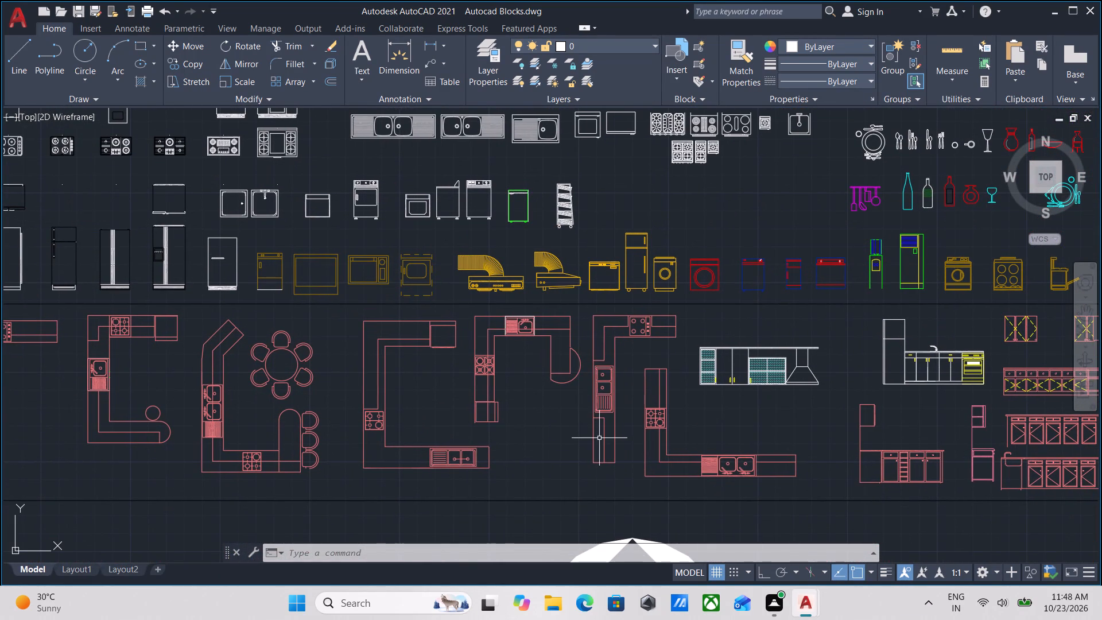
Add the L-shaped kitchen counter with stove and double sink, beside the cyan kitchen elevation, to the selection and copy it.
scroll(612, 443, up, 2)
scroll(623, 456, down, 2)
middle_drag(623, 456, 612, 435)
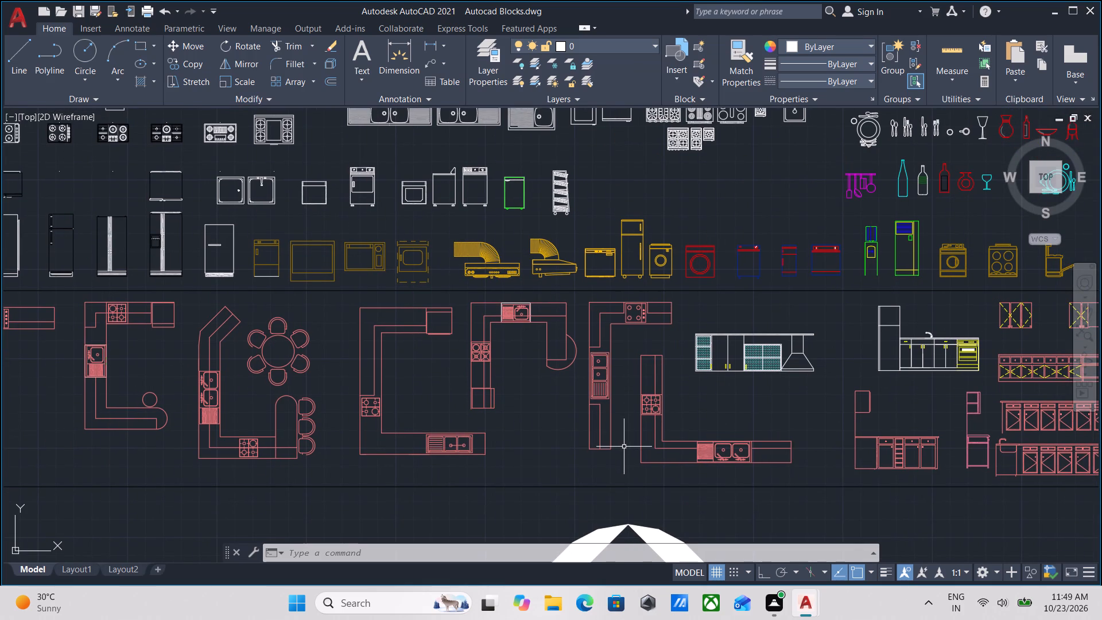
scroll(624, 447, up, 1)
scroll(656, 451, down, 1)
middle_drag(652, 448, 634, 431)
click(703, 453)
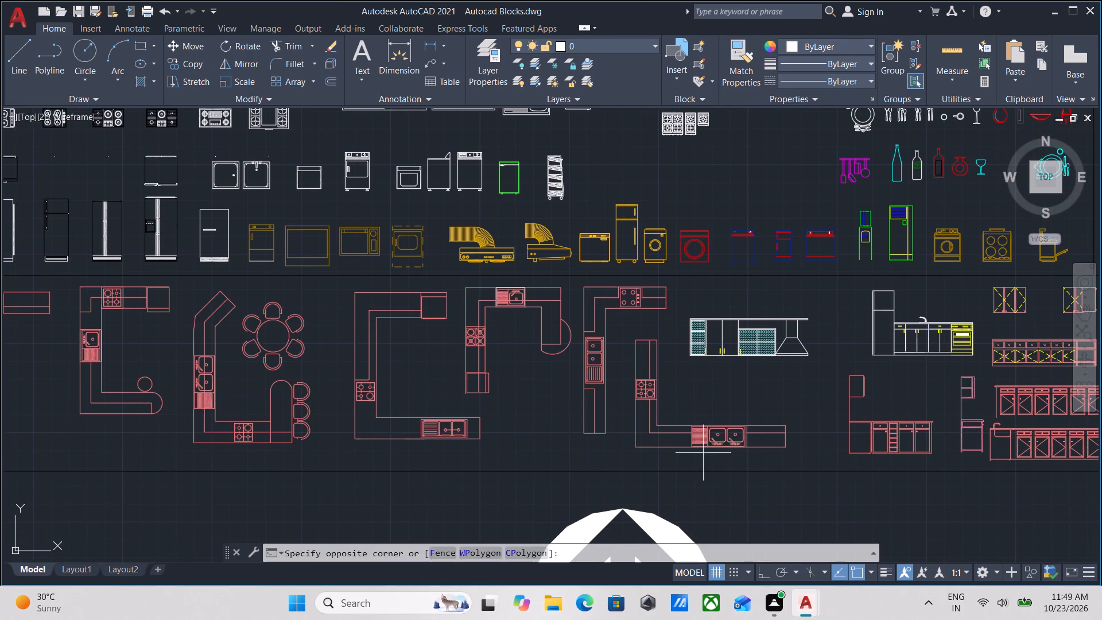
click(639, 395)
key(ctrl+c)
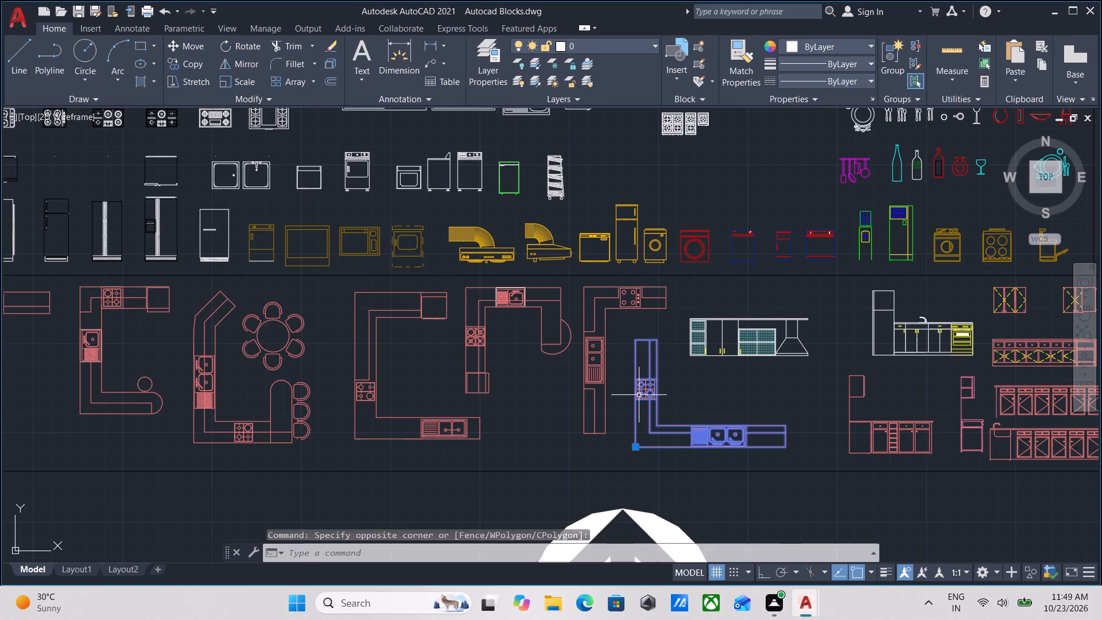
Look through the kitchen and bathroom blocks, including fixtures, counter layouts and elevations, and continue to the dining tables.
scroll(615, 396, down, 2)
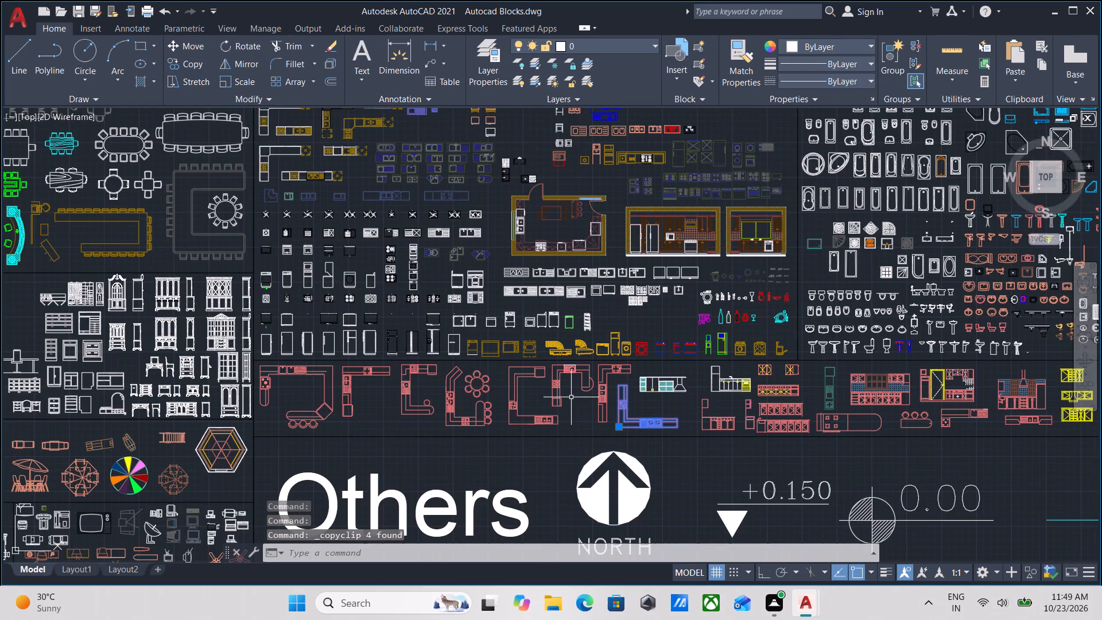
middle_drag(646, 375, 602, 378)
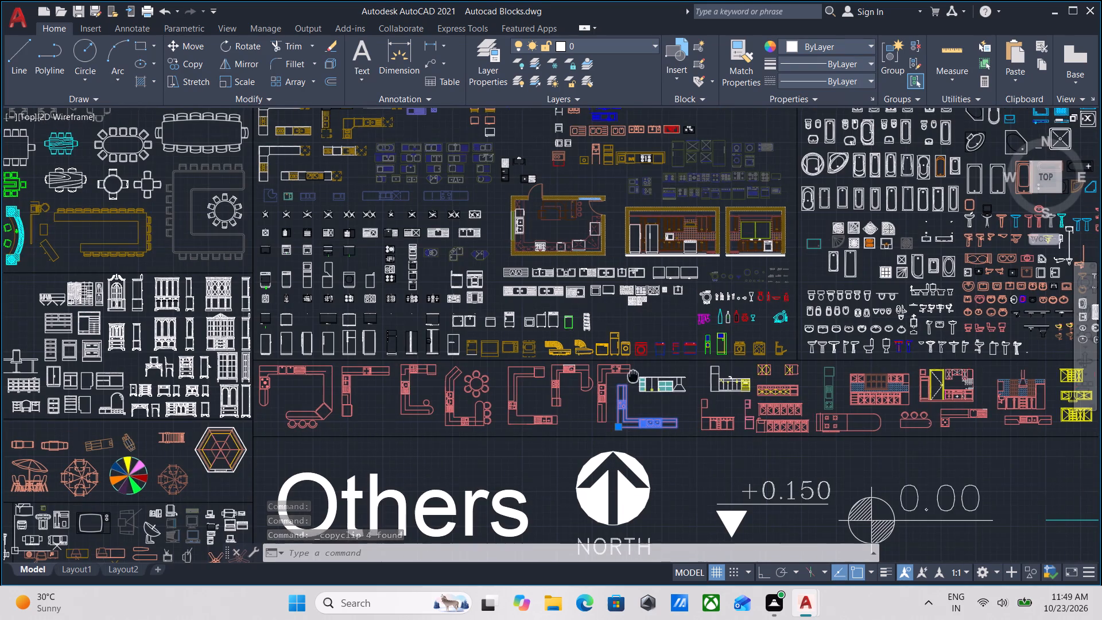
middle_drag(602, 378, 417, 382)
middle_drag(847, 340, 672, 361)
scroll(633, 438, up, 2)
scroll(633, 438, down, 2)
middle_drag(633, 439, 613, 548)
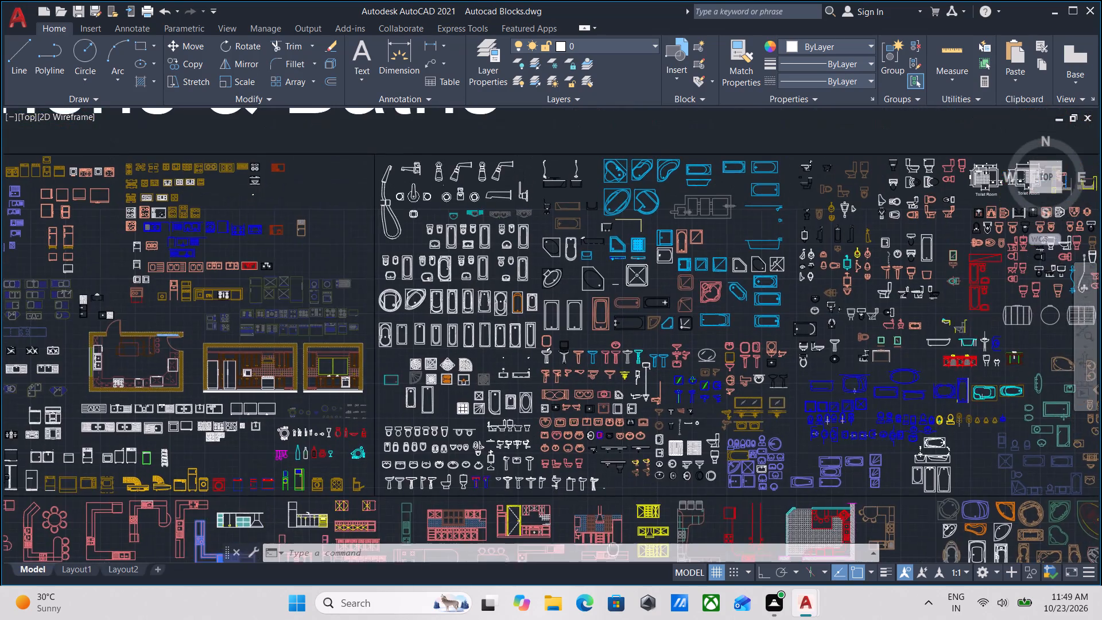
scroll(582, 466, up, 2)
scroll(575, 470, down, 2)
middle_drag(619, 466, 320, 461)
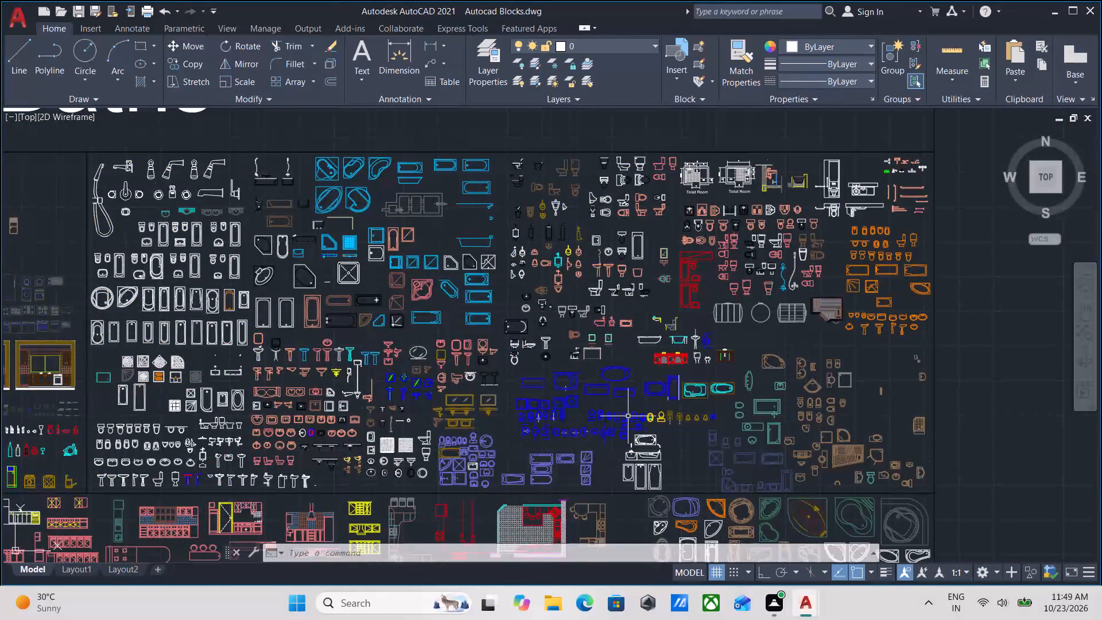
scroll(630, 410, up, 2)
scroll(655, 417, down, 2)
middle_drag(726, 472, 752, 340)
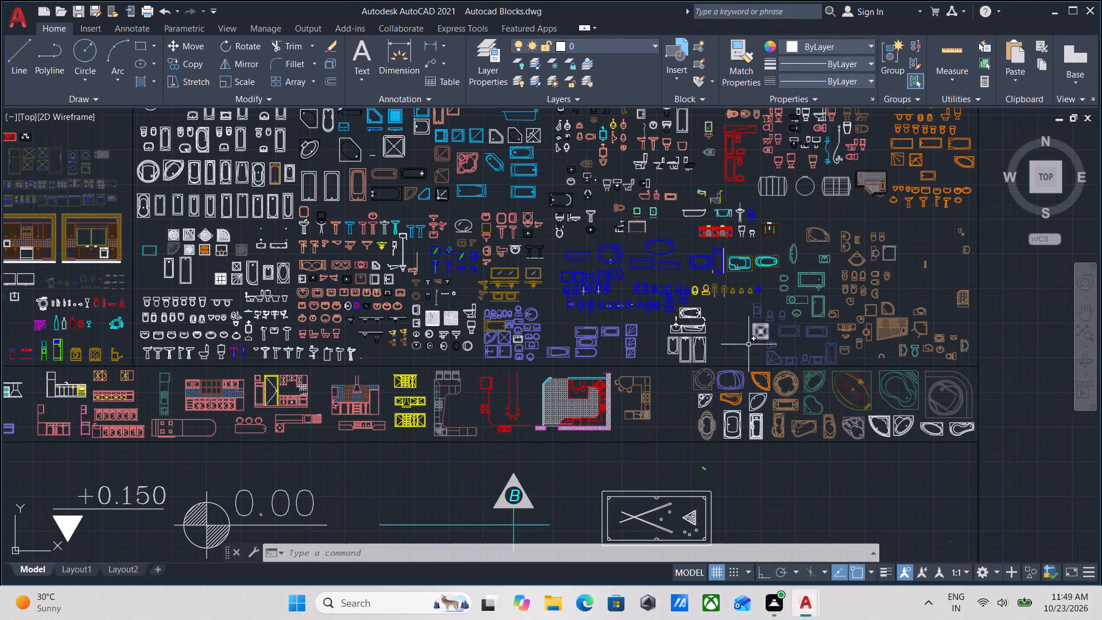
scroll(445, 427, up, 1)
middle_drag(445, 427, 743, 405)
middle_drag(319, 385, 758, 530)
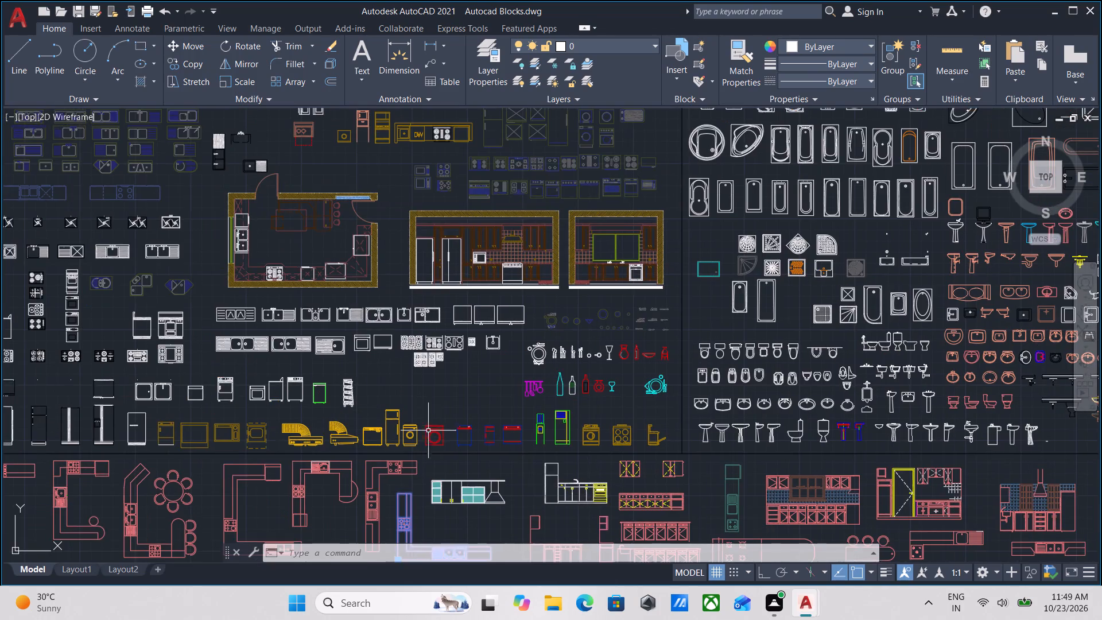
middle_drag(421, 425, 576, 516)
middle_drag(477, 410, 828, 526)
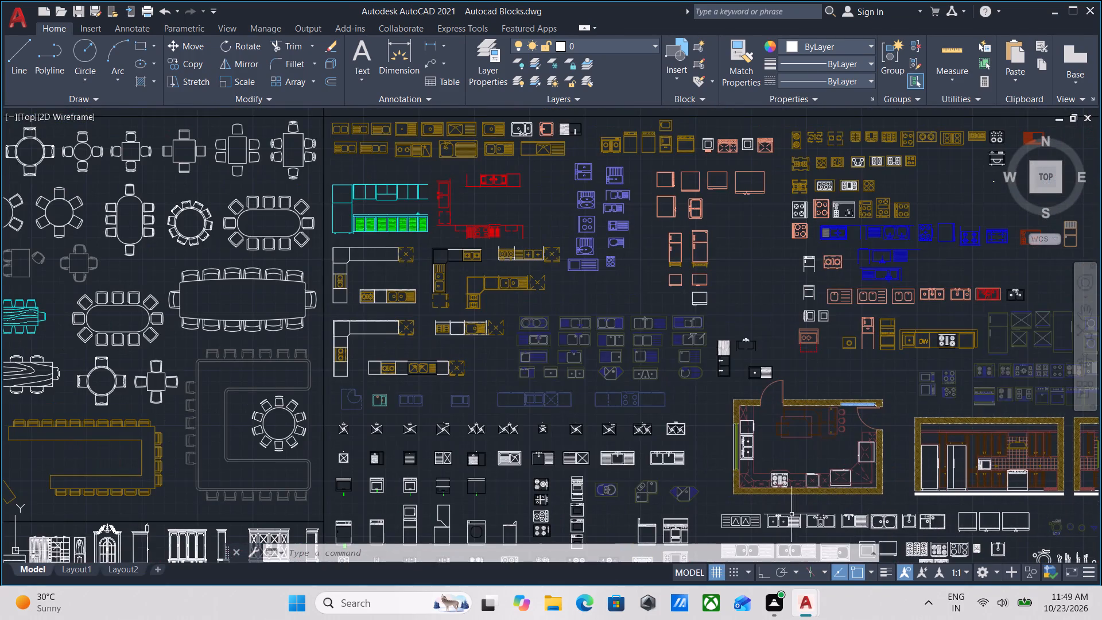
scroll(548, 440, down, 1)
middle_drag(559, 449, 699, 537)
middle_drag(406, 498, 697, 457)
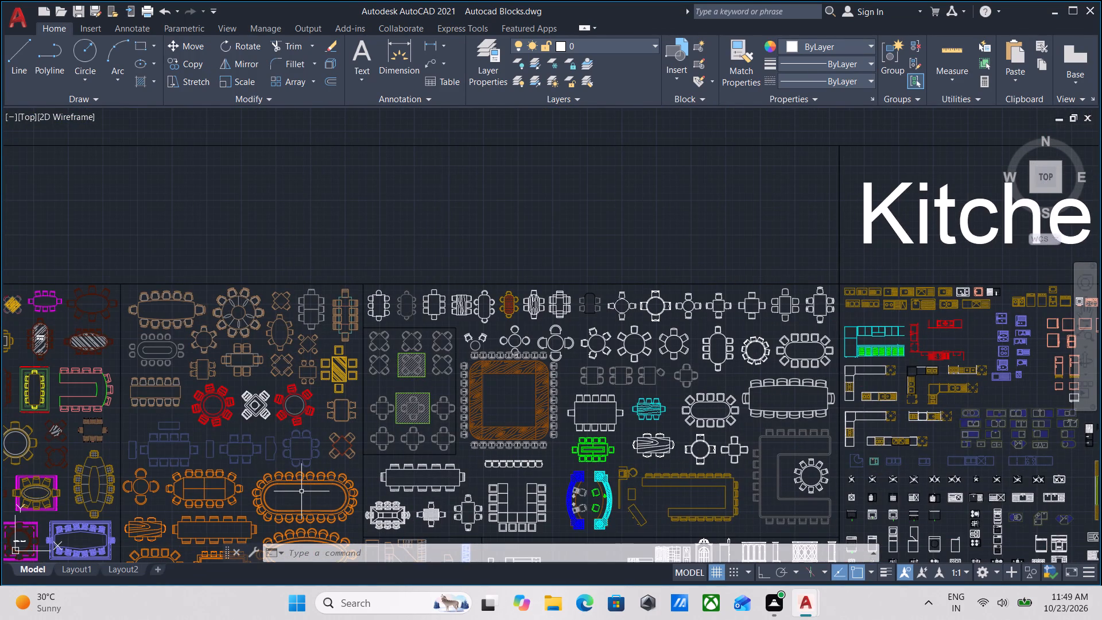
Add the rectangular six-seat dining table in the top row of white dining sets to the selection and copy it.
middle_drag(255, 418, 371, 401)
scroll(693, 323, up, 2)
middle_drag(797, 356, 571, 373)
scroll(752, 374, up, 1)
middle_drag(752, 374, 638, 392)
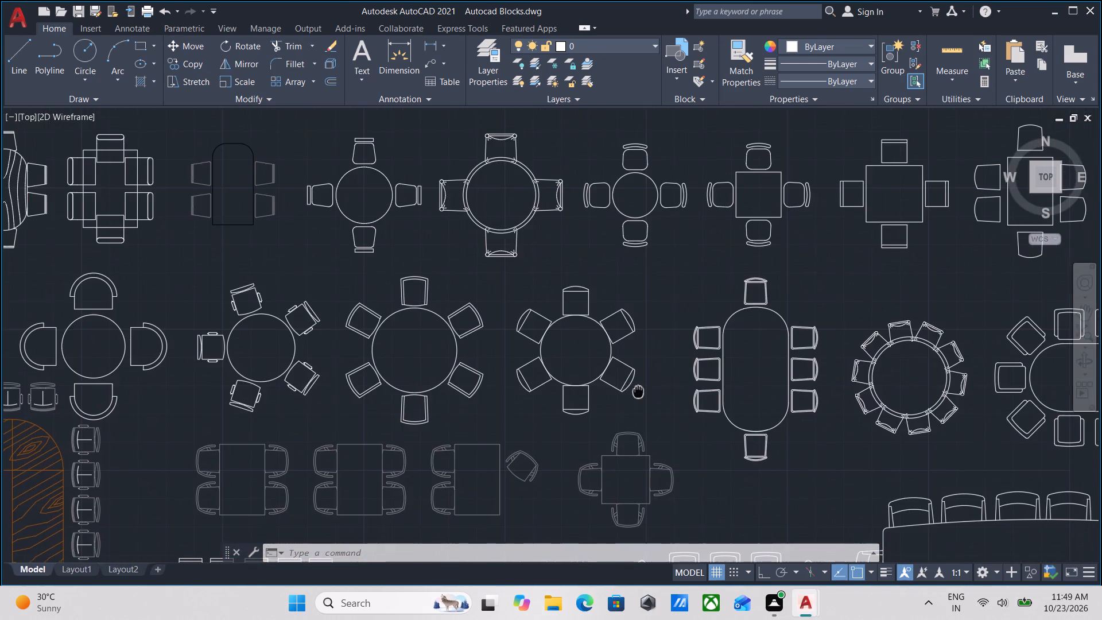
scroll(638, 392, down, 1)
middle_drag(634, 392, 538, 403)
scroll(663, 347, down, 1)
middle_drag(663, 347, 677, 402)
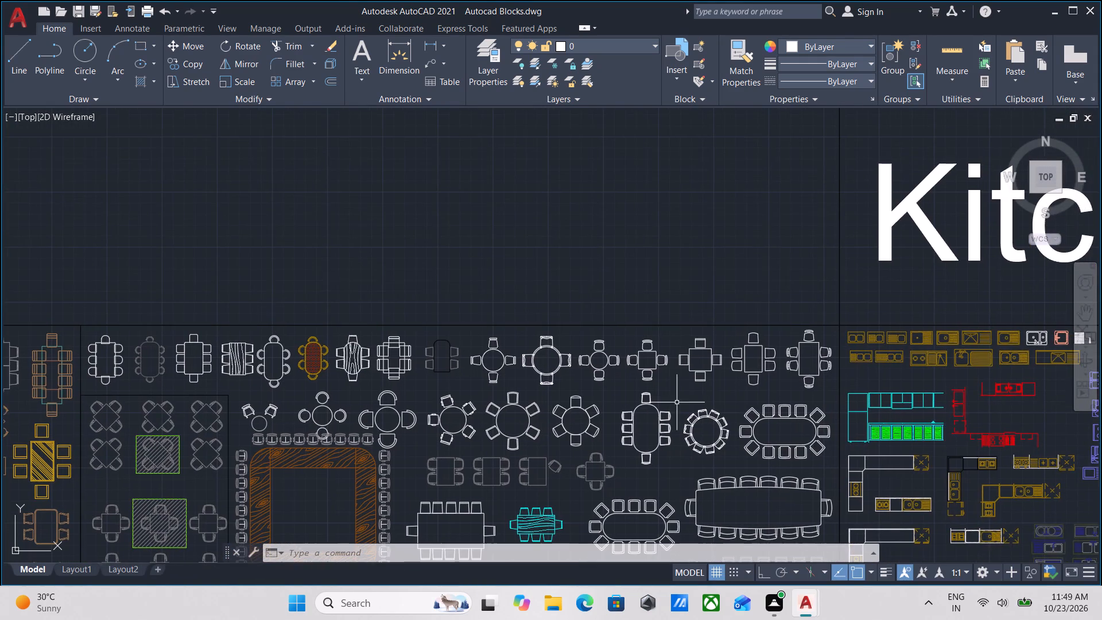
scroll(547, 393, up, 1)
middle_drag(482, 434, 572, 425)
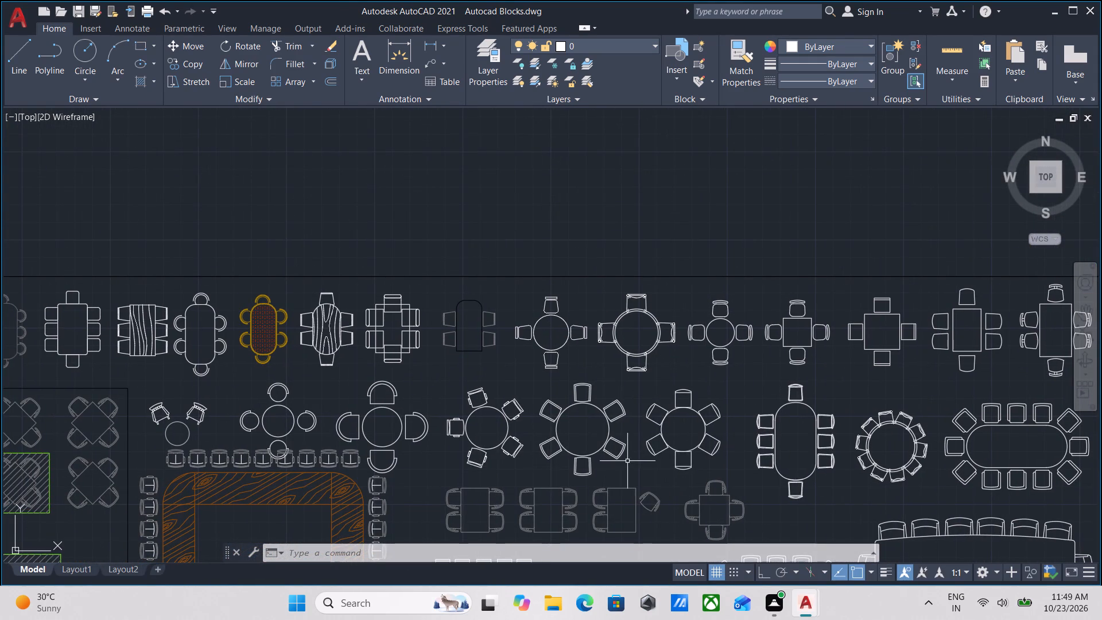
middle_drag(553, 464, 511, 475)
middle_drag(694, 420, 581, 449)
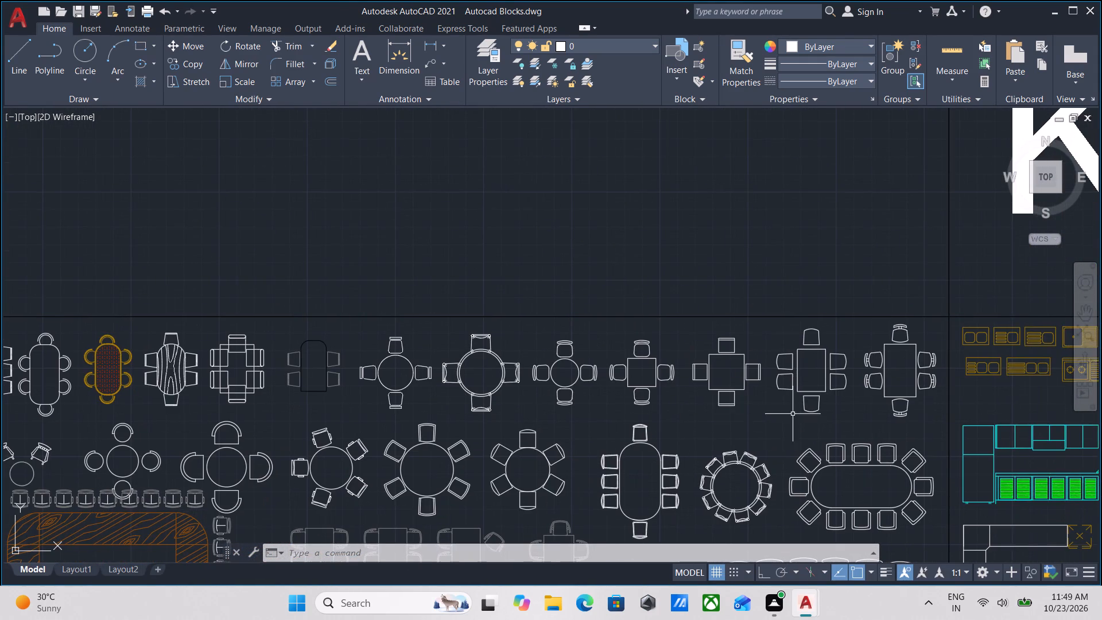
scroll(805, 409, up, 2)
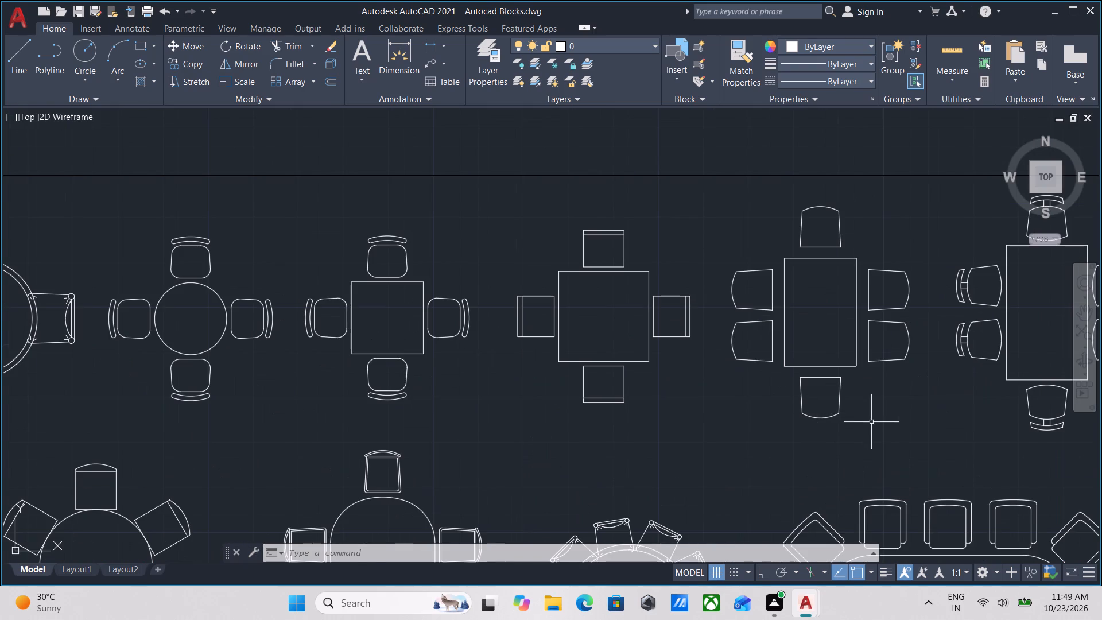
click(871, 422)
click(783, 320)
key(ctrl+c)
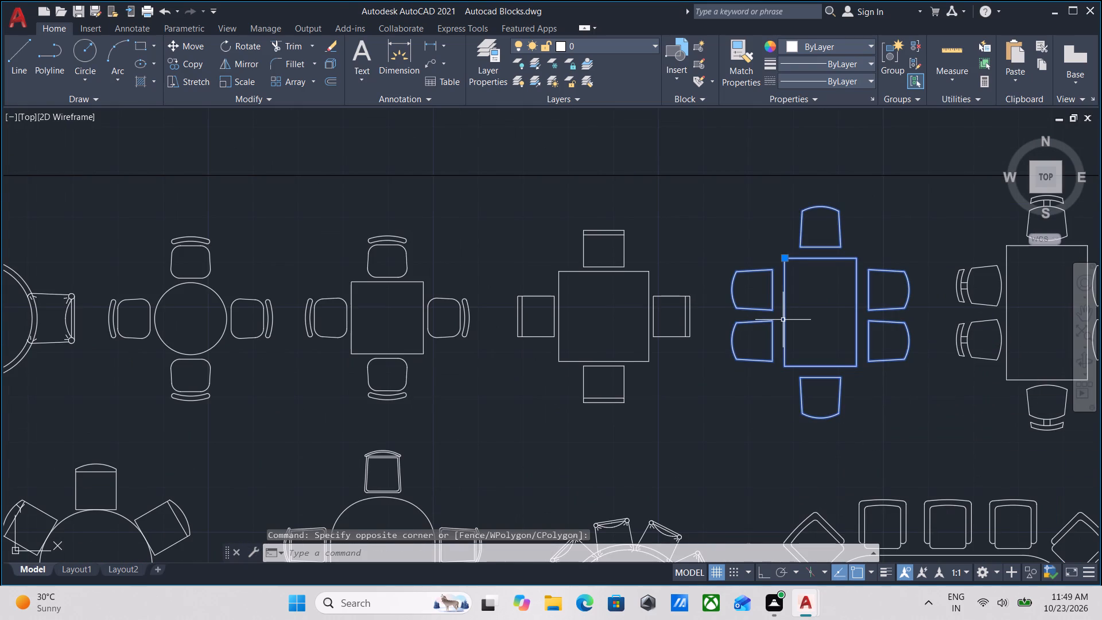
Look through the furniture library for bed plans and examine the upper rows of single and double beds with nightstands.
scroll(783, 320, down, 3)
scroll(665, 375, down, 2)
middle_drag(650, 375, 619, 293)
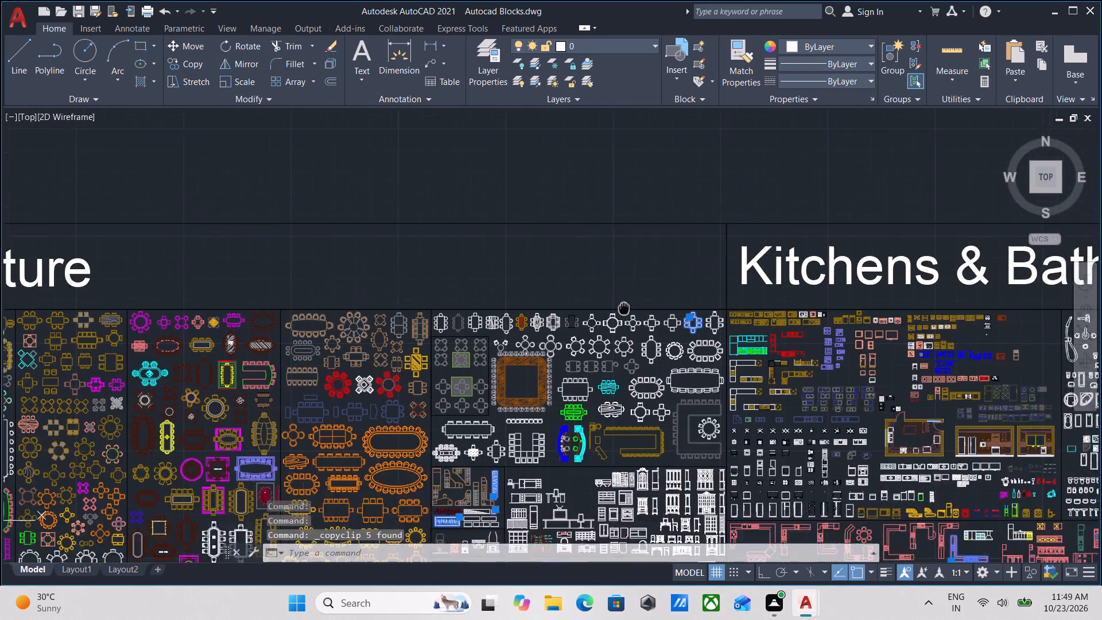
middle_drag(619, 293, 606, 203)
scroll(623, 361, down, 1)
middle_drag(621, 363, 650, 239)
scroll(455, 383, up, 1)
middle_drag(451, 390, 591, 270)
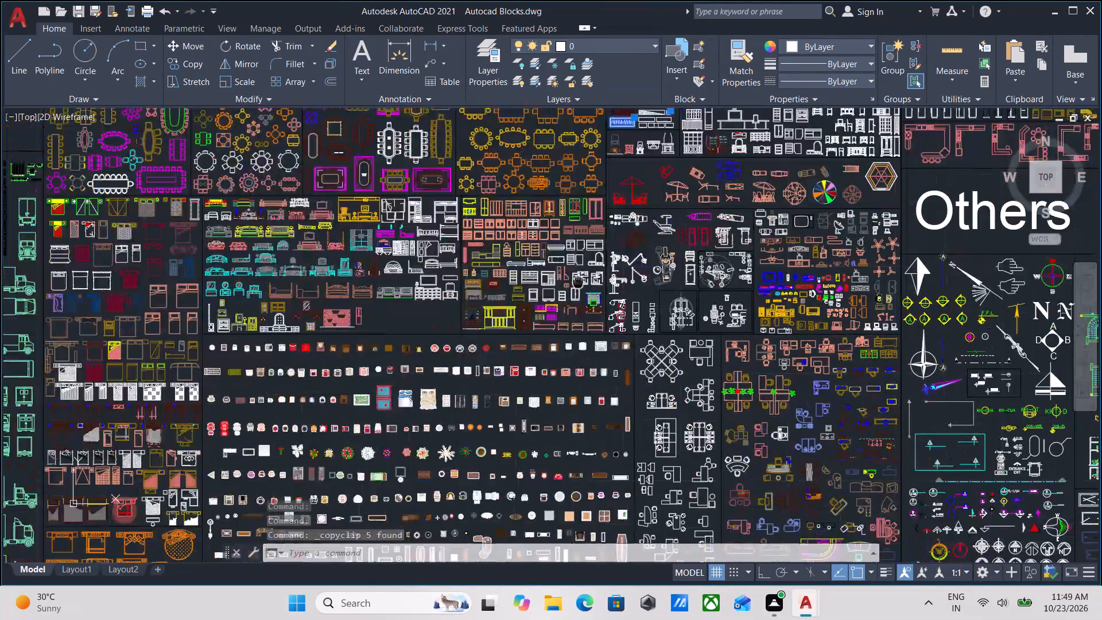
middle_drag(591, 270, 624, 239)
middle_drag(550, 376, 633, 288)
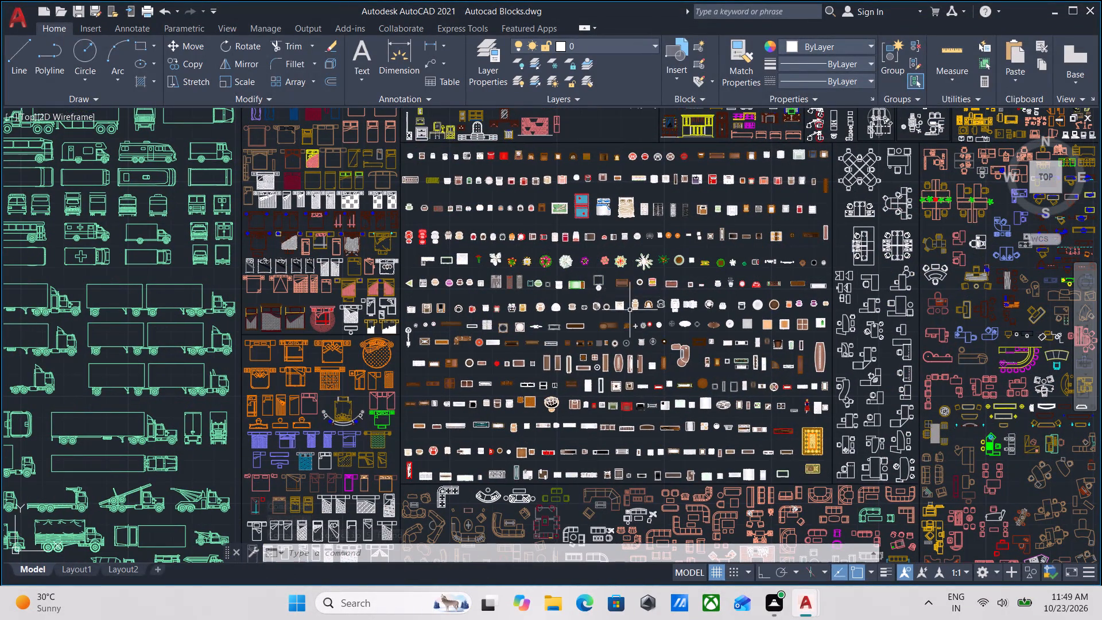
middle_drag(609, 308, 602, 329)
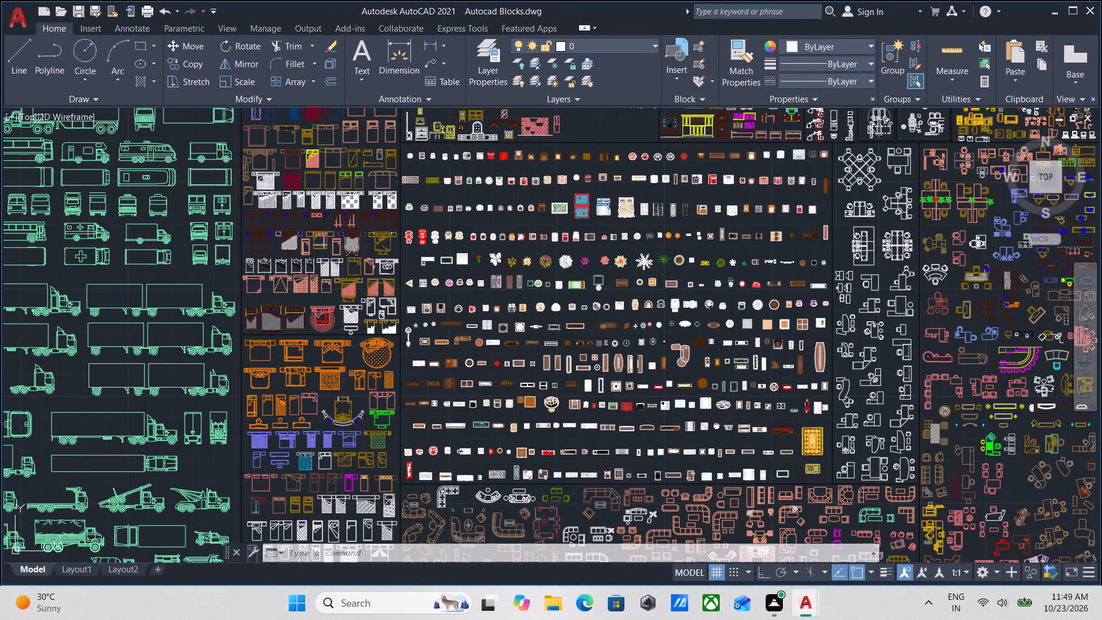
middle_drag(602, 329, 553, 478)
scroll(209, 405, up, 3)
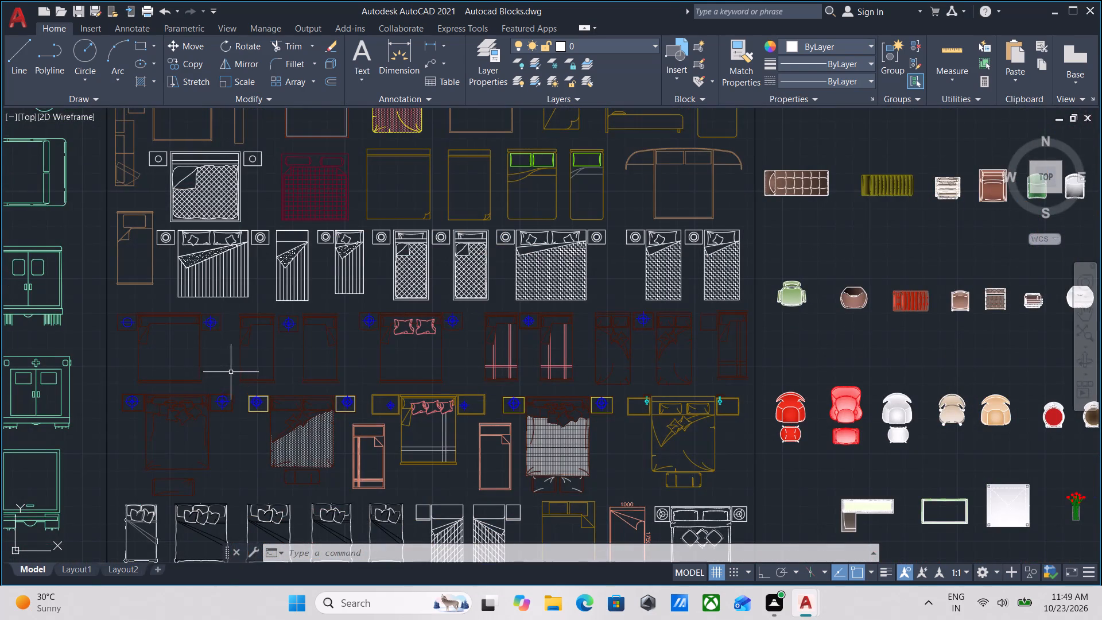
scroll(197, 339, up, 2)
middle_drag(203, 335, 281, 555)
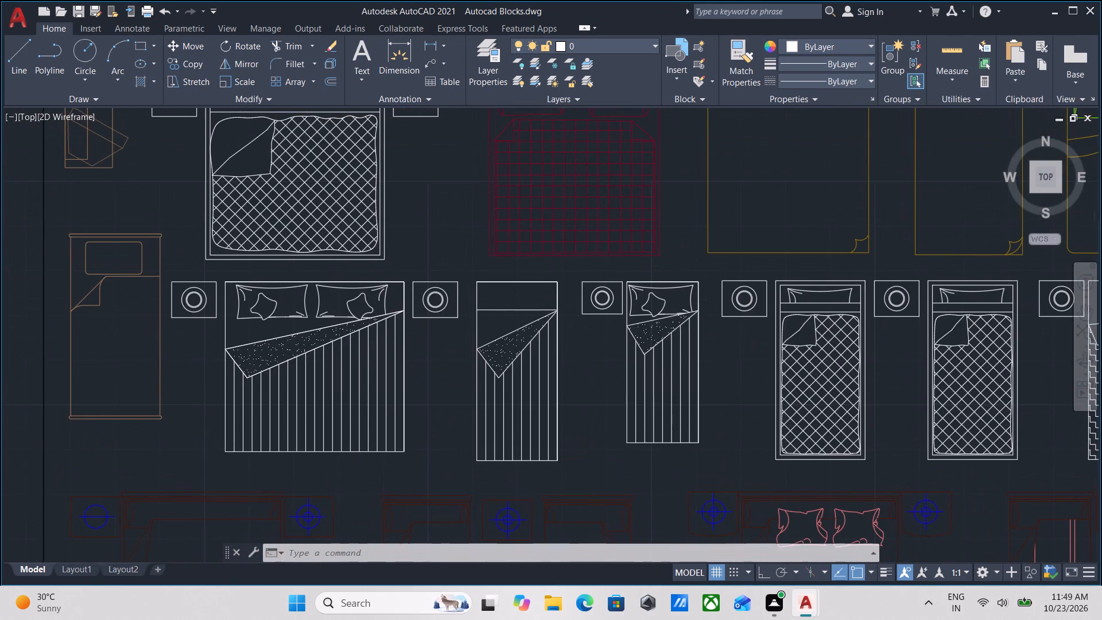
scroll(623, 451, down, 1)
middle_drag(623, 451, 519, 520)
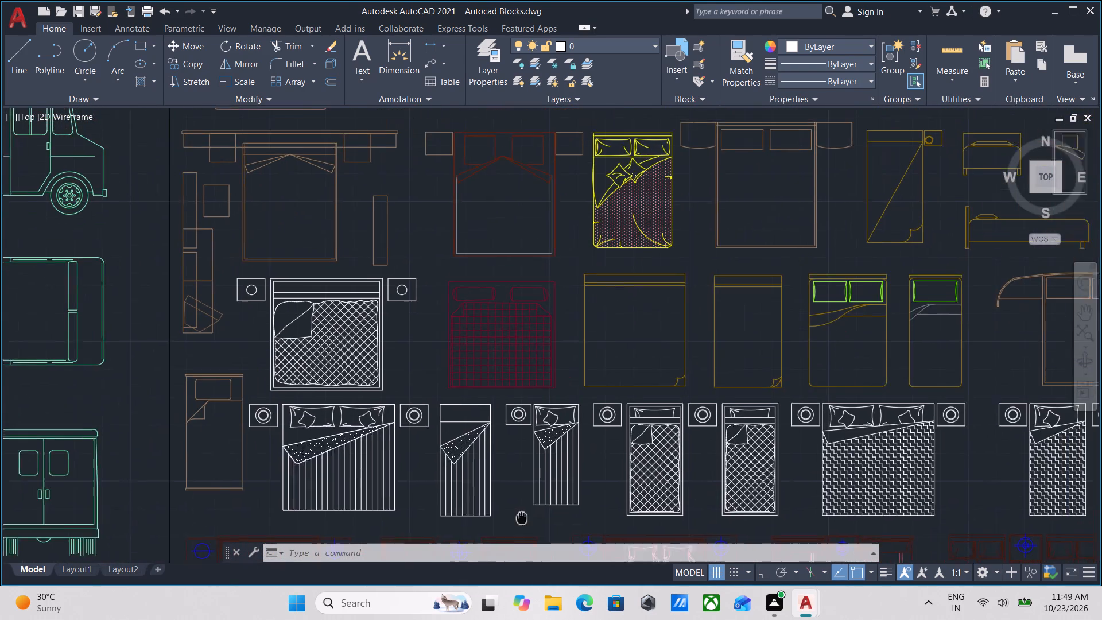
middle_drag(519, 520, 342, 444)
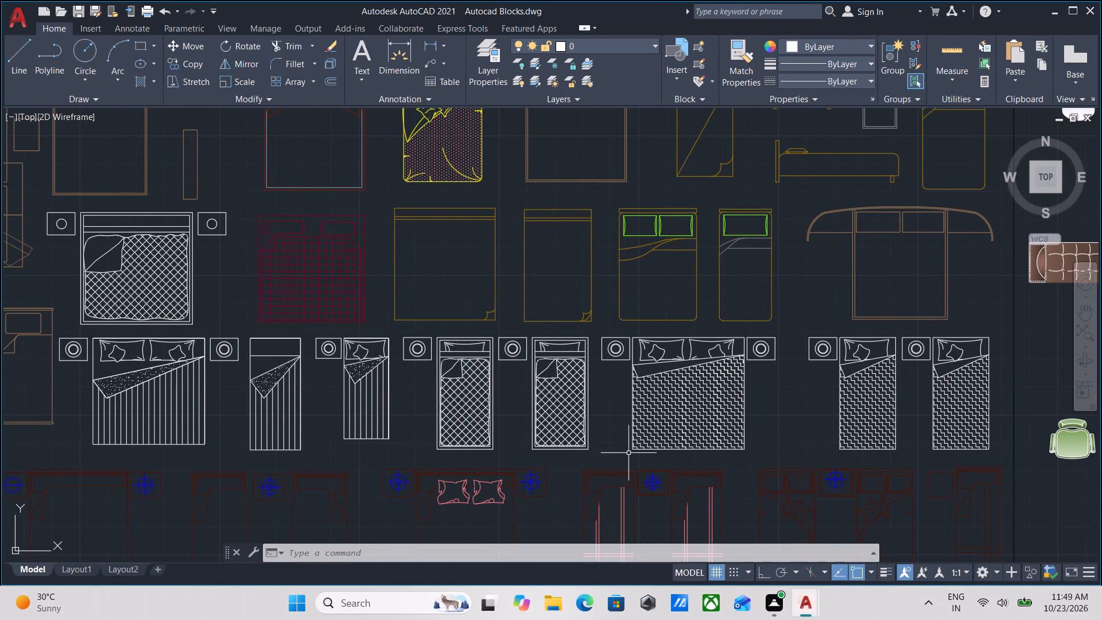
scroll(628, 453, down, 1)
scroll(628, 453, up, 1)
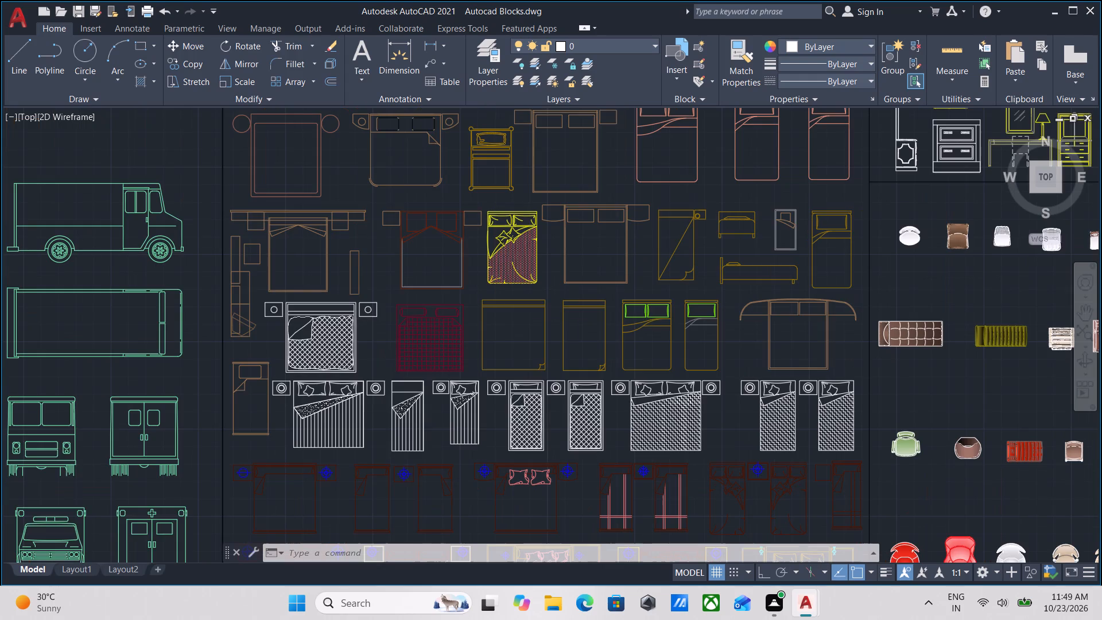
scroll(633, 448, down, 1)
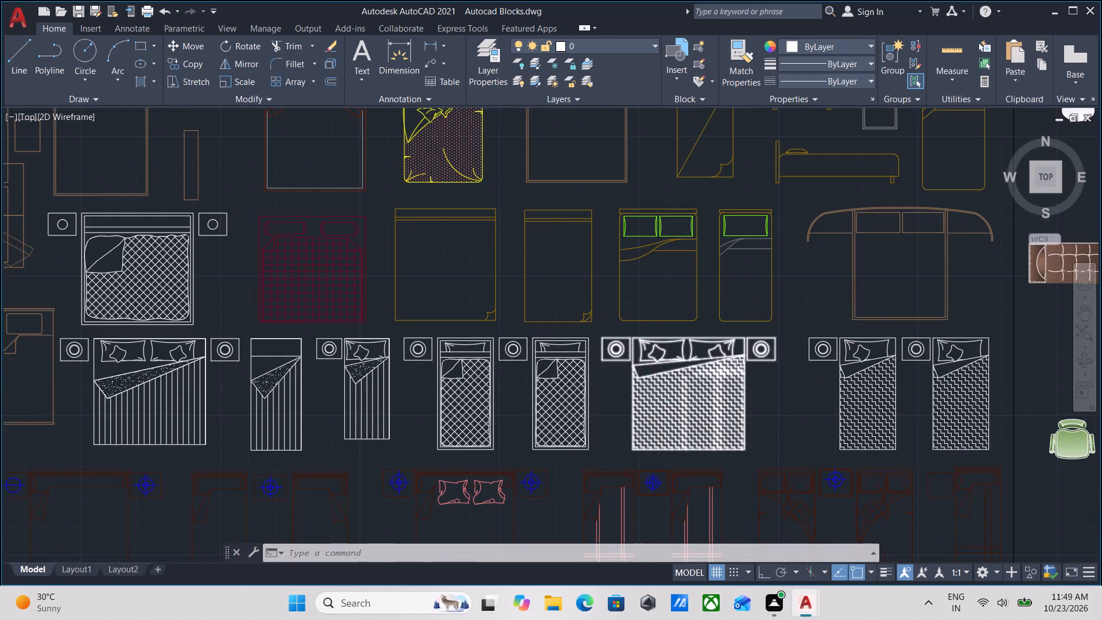
scroll(633, 448, down, 2)
Look through the remaining bed plans, from the coloured and orange rows down to the white single and double beds.
middle_drag(615, 438, 585, 283)
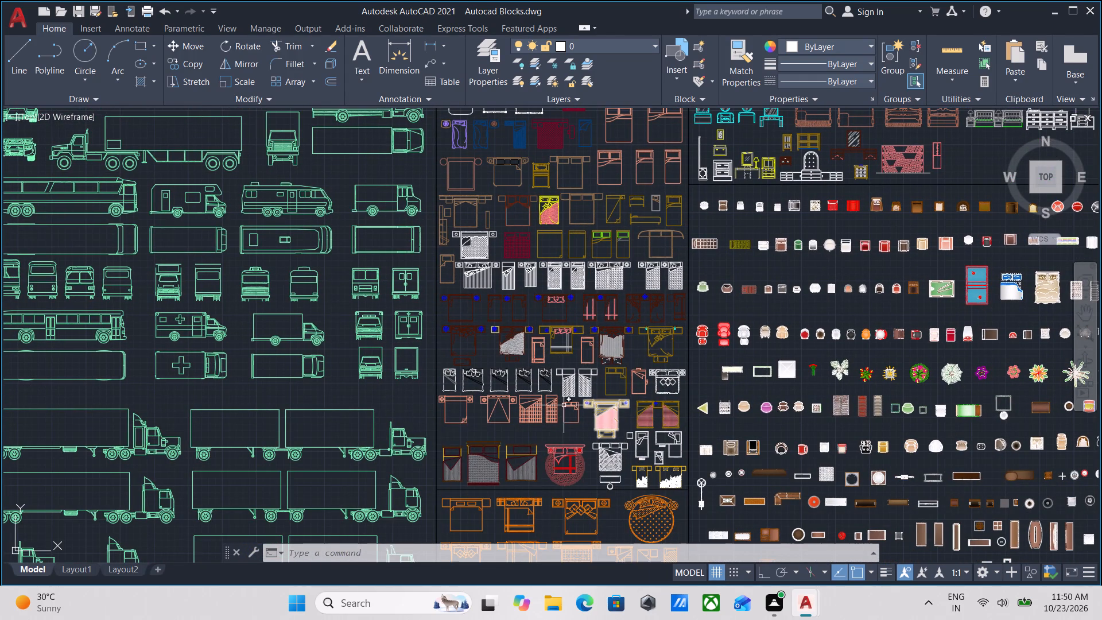
middle_drag(597, 464, 566, 365)
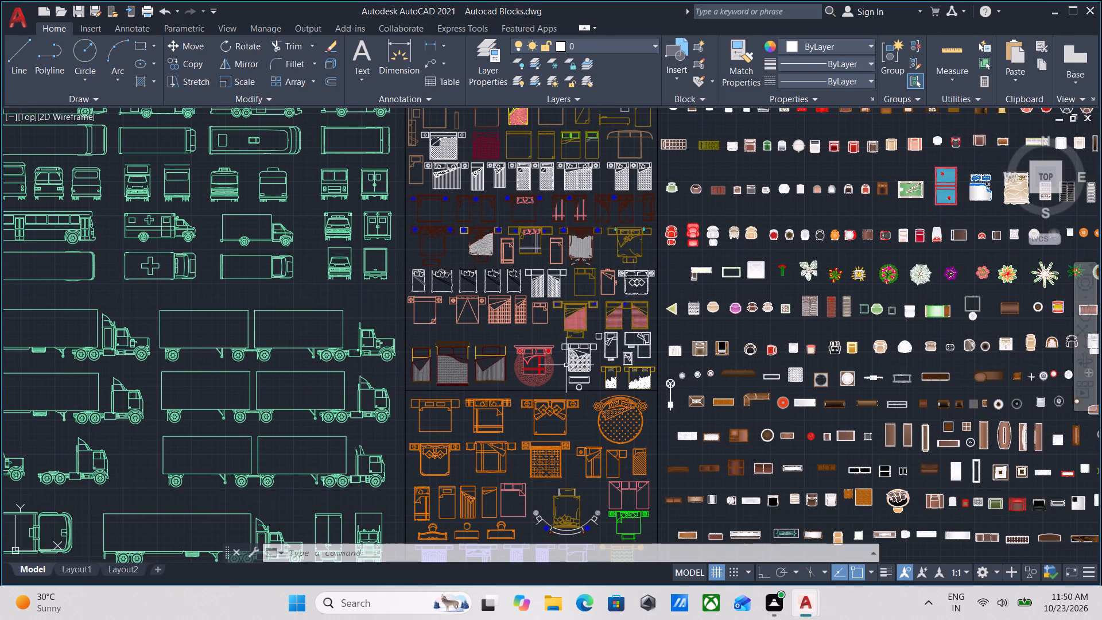
scroll(600, 373, up, 3)
scroll(572, 339, down, 2)
middle_drag(572, 339, 587, 261)
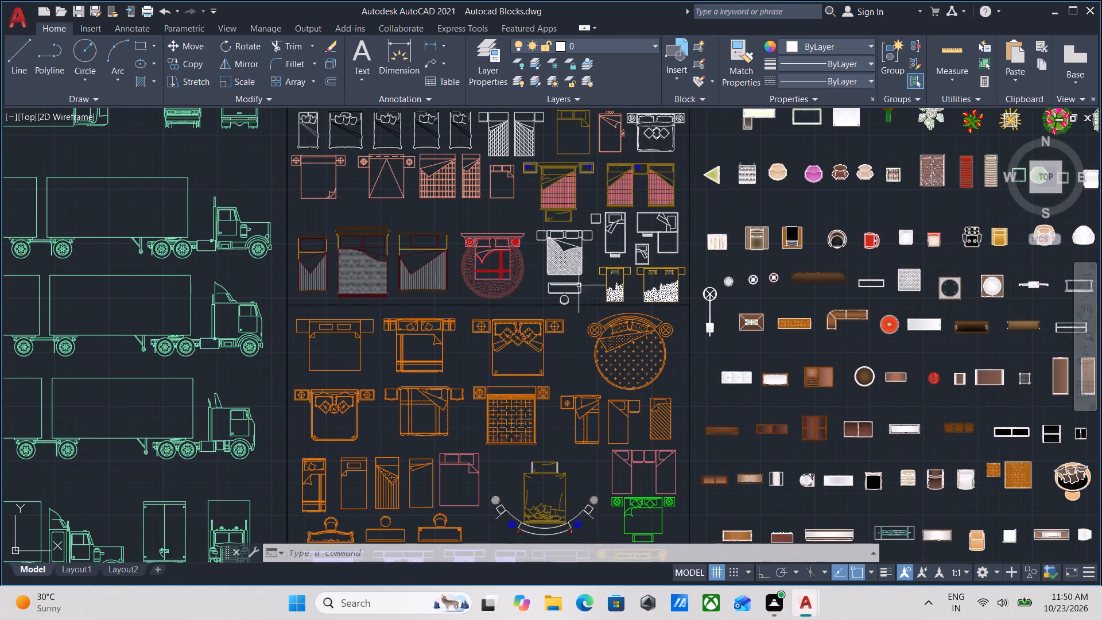
scroll(549, 342, down, 1)
middle_drag(546, 340, 553, 255)
middle_drag(534, 434, 534, 300)
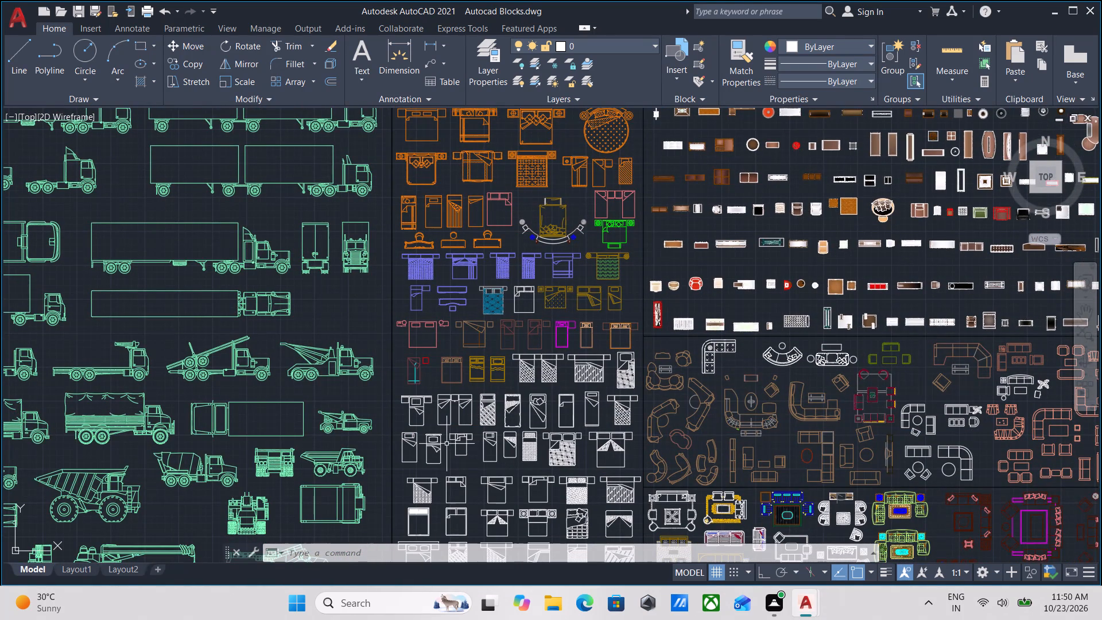
middle_drag(446, 444, 449, 356)
scroll(608, 385, up, 2)
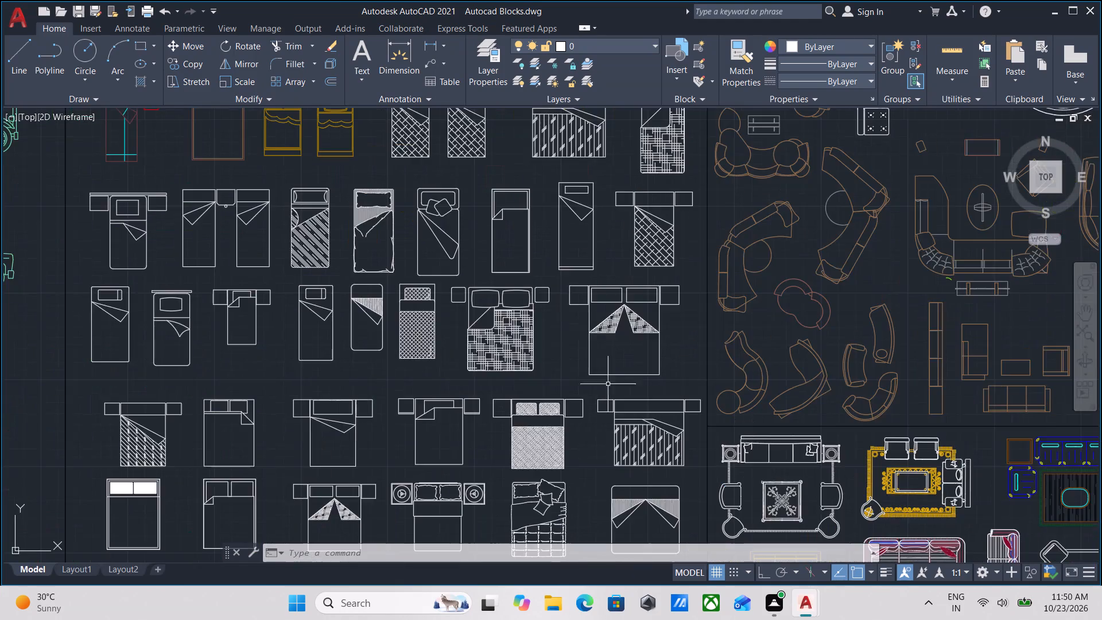
middle_drag(570, 331, 549, 418)
scroll(570, 331, down, 1)
scroll(389, 318, up, 1)
middle_drag(487, 332, 441, 373)
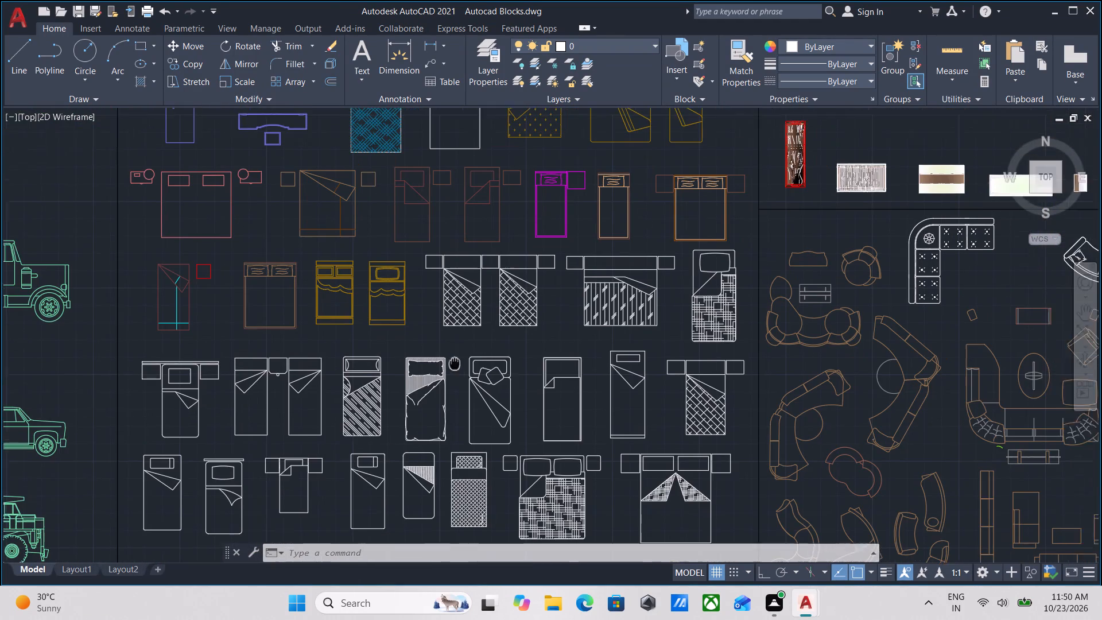
middle_drag(441, 373, 424, 390)
scroll(625, 348, up, 1)
scroll(625, 348, down, 1)
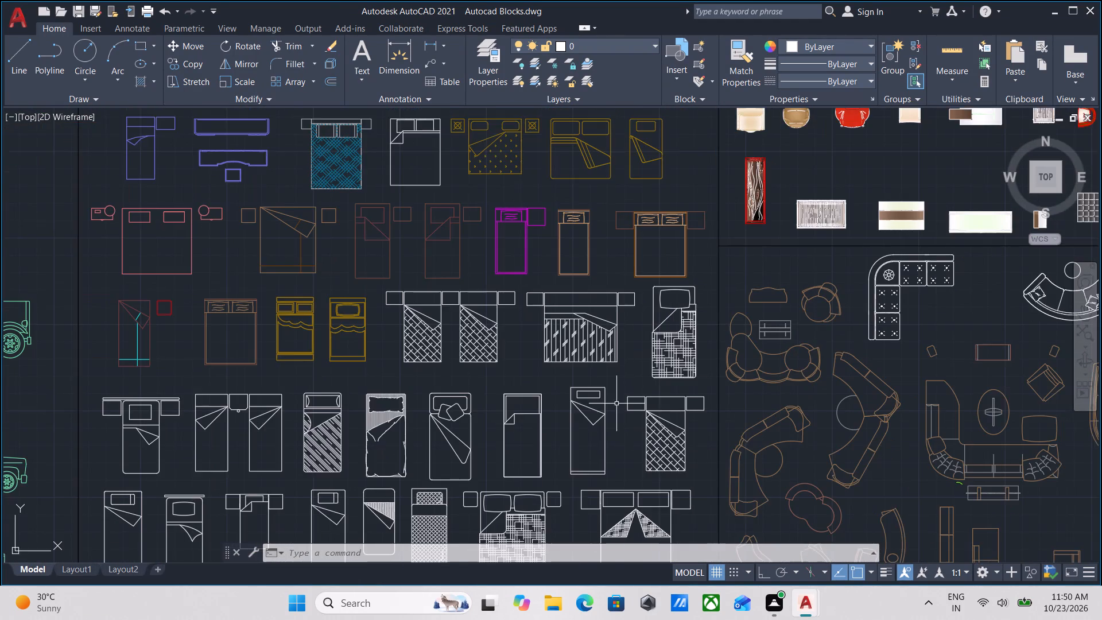
middle_drag(616, 404, 632, 319)
middle_drag(377, 381, 459, 258)
middle_drag(603, 379, 586, 312)
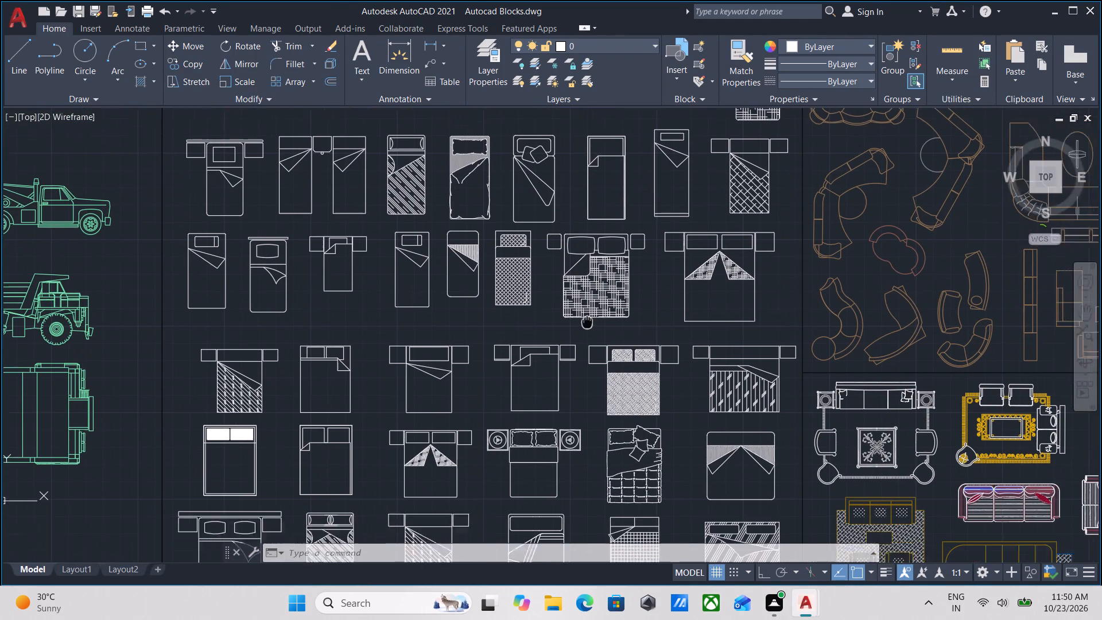
middle_drag(586, 312, 585, 304)
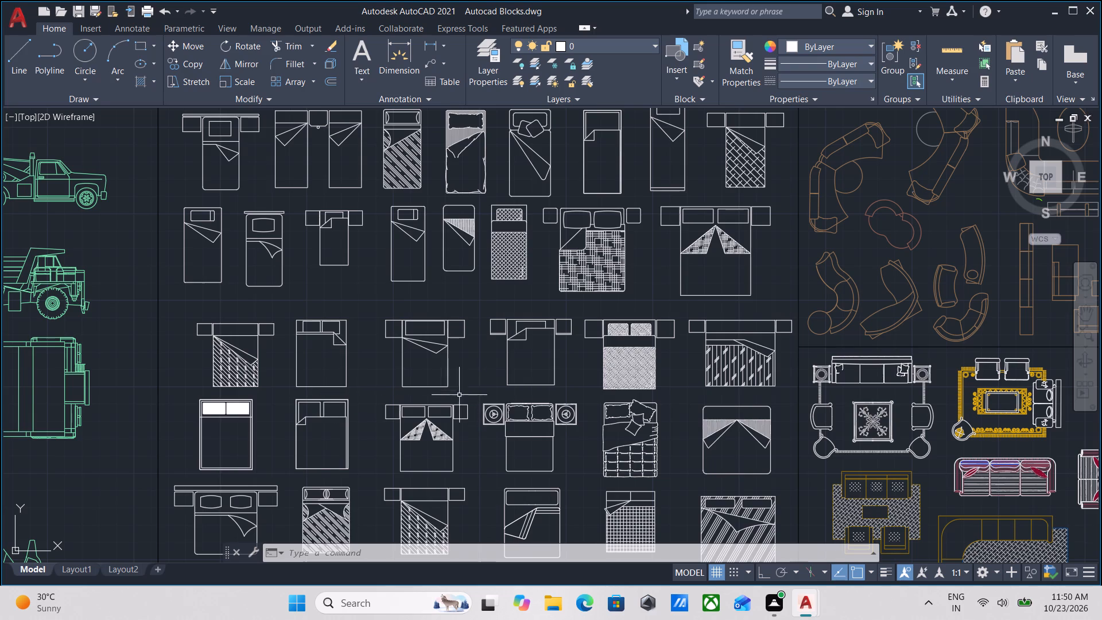
Compare the white single and double bed plans between the purple beds and the piano blocks.
middle_drag(390, 382, 359, 553)
middle_drag(507, 324, 453, 531)
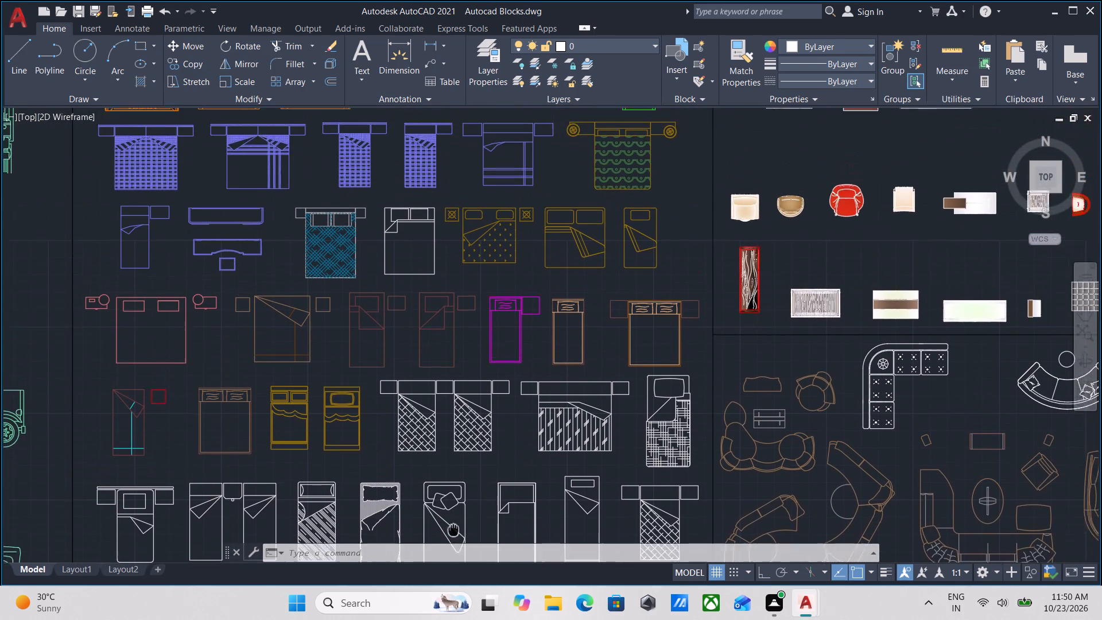
middle_drag(453, 531, 531, 261)
middle_drag(534, 254, 542, 235)
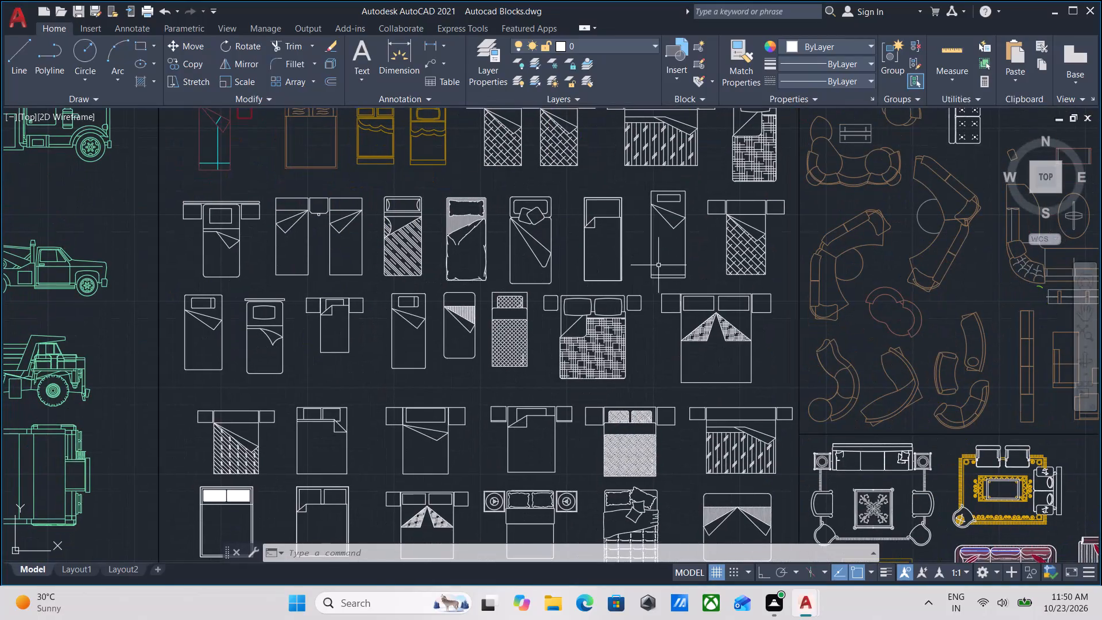
middle_drag(634, 396, 574, 214)
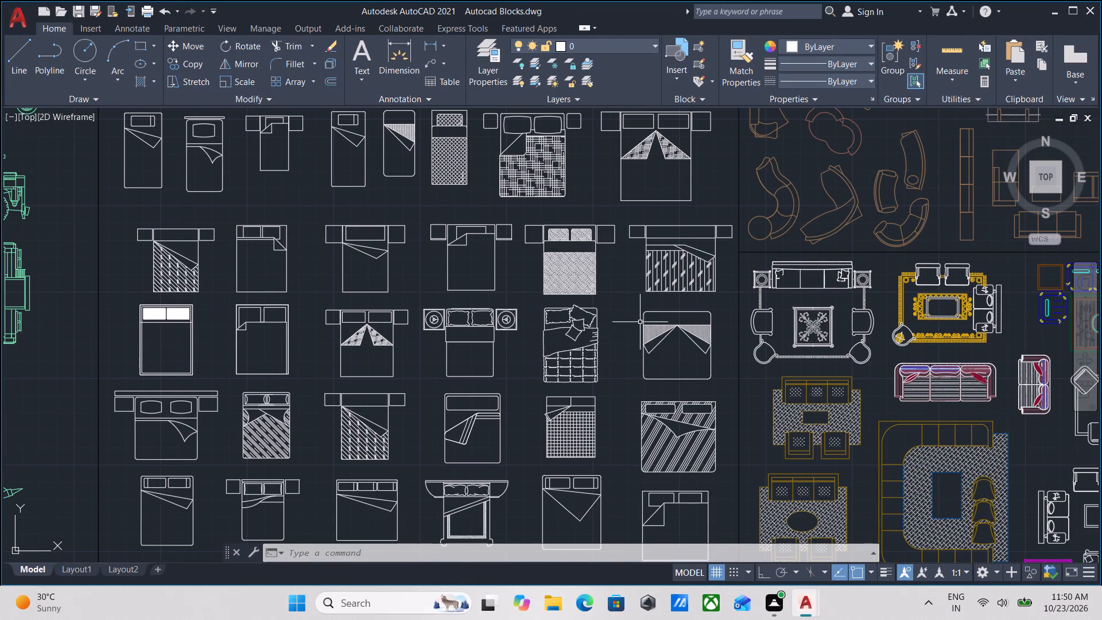
middle_drag(604, 405, 688, 297)
middle_click(691, 292)
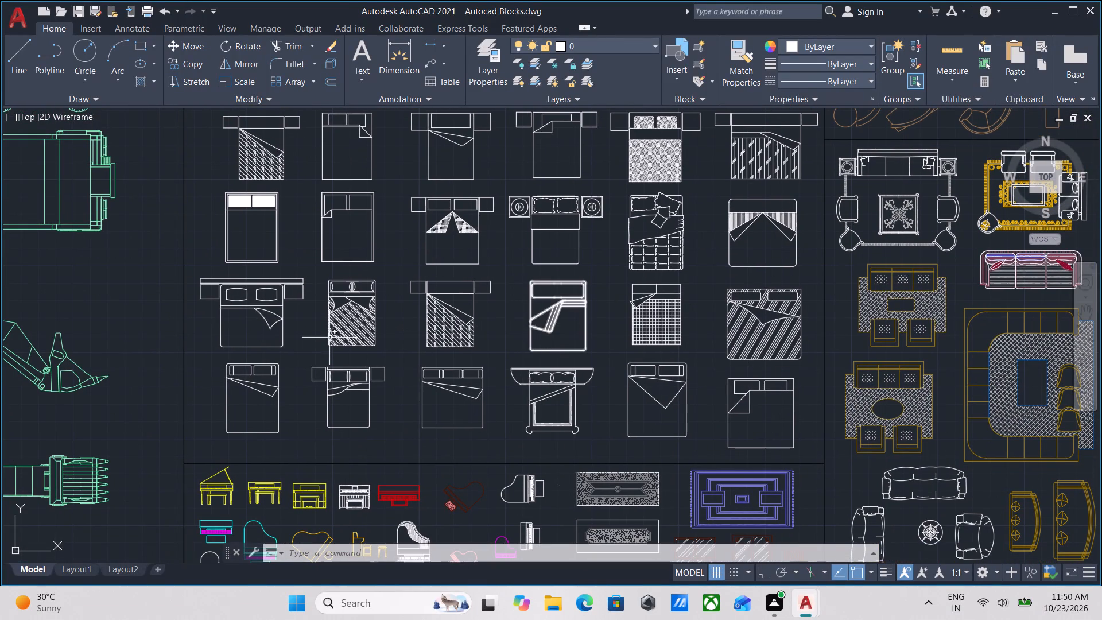
scroll(288, 361, up, 1)
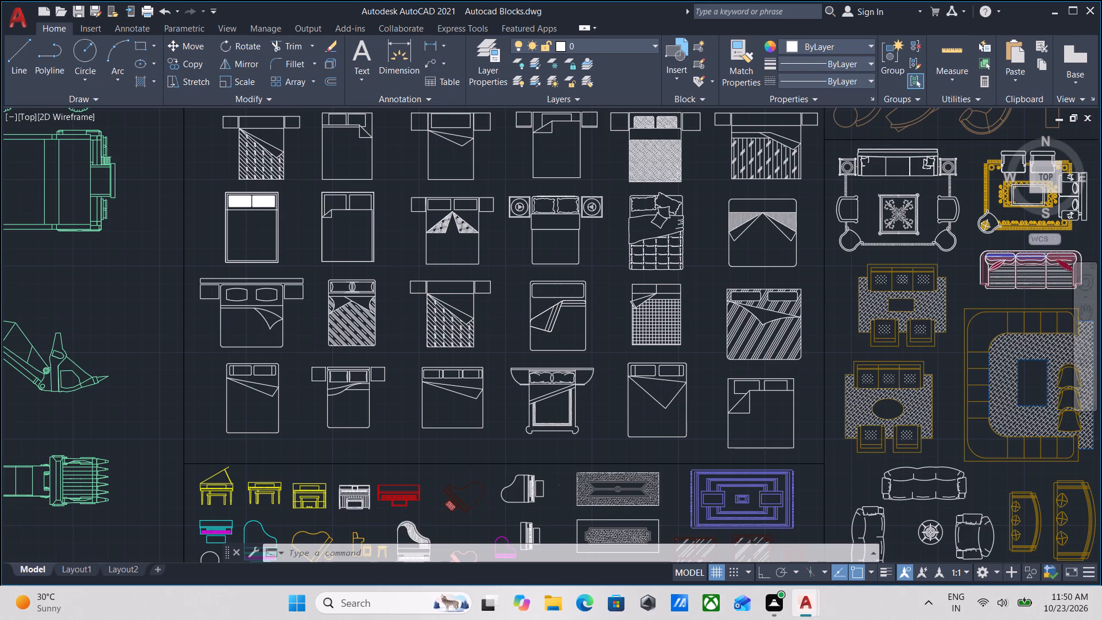
scroll(288, 361, down, 1)
middle_drag(288, 361, 399, 417)
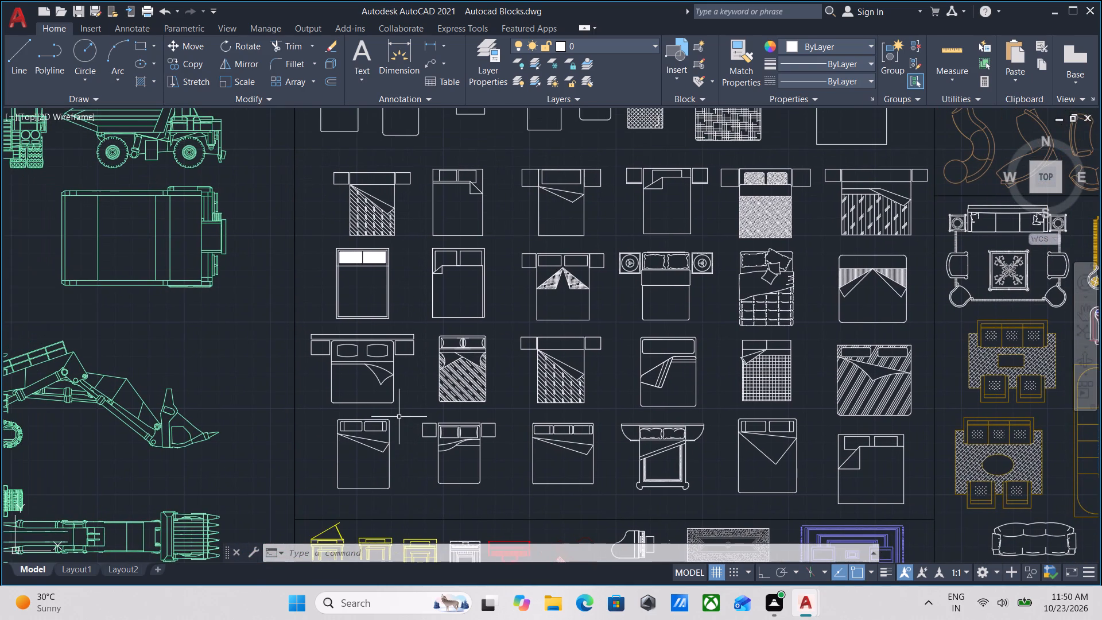
middle_drag(399, 417, 284, 544)
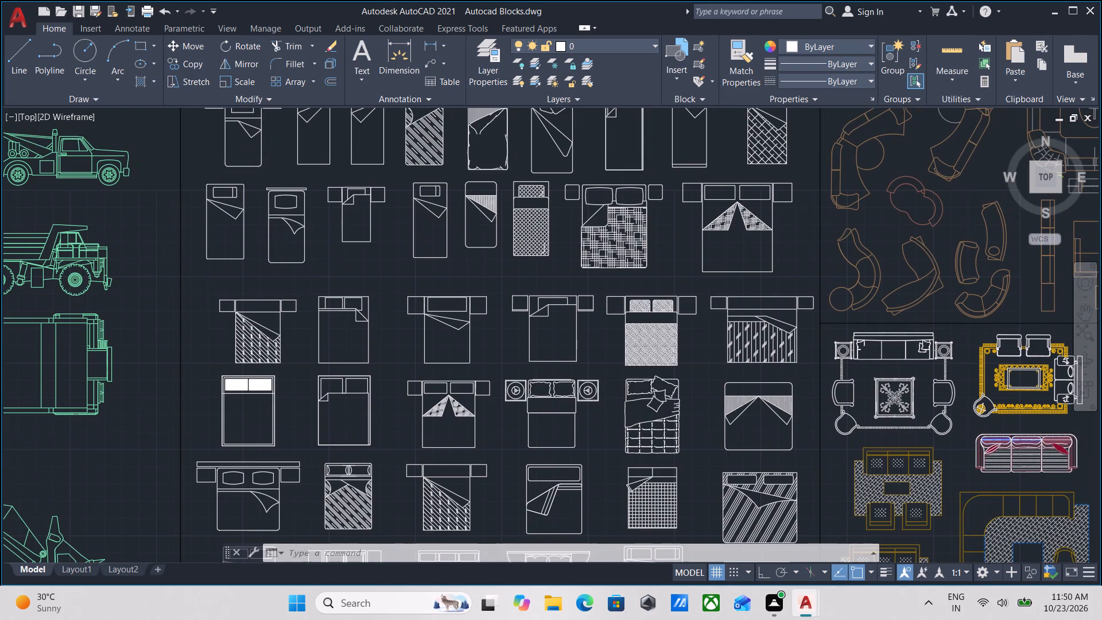
middle_drag(284, 544, 226, 588)
Re-examine the upper bed rows of the furniture library for a suitable double bed.
scroll(405, 268, down, 3)
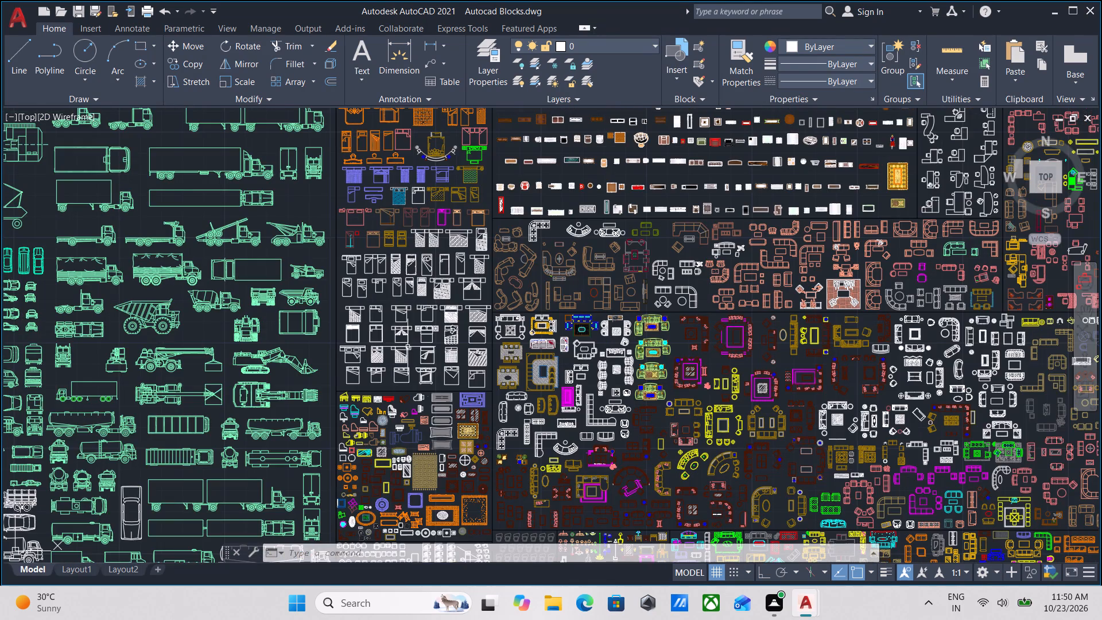
scroll(408, 347, down, 2)
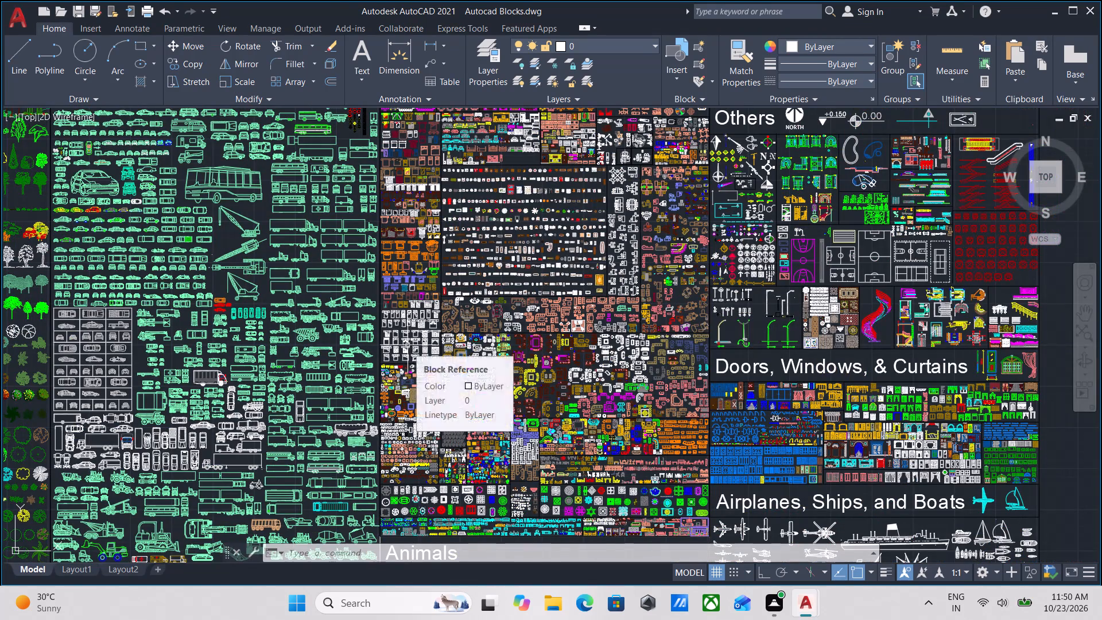
scroll(393, 210, up, 4)
middle_drag(401, 127, 378, 429)
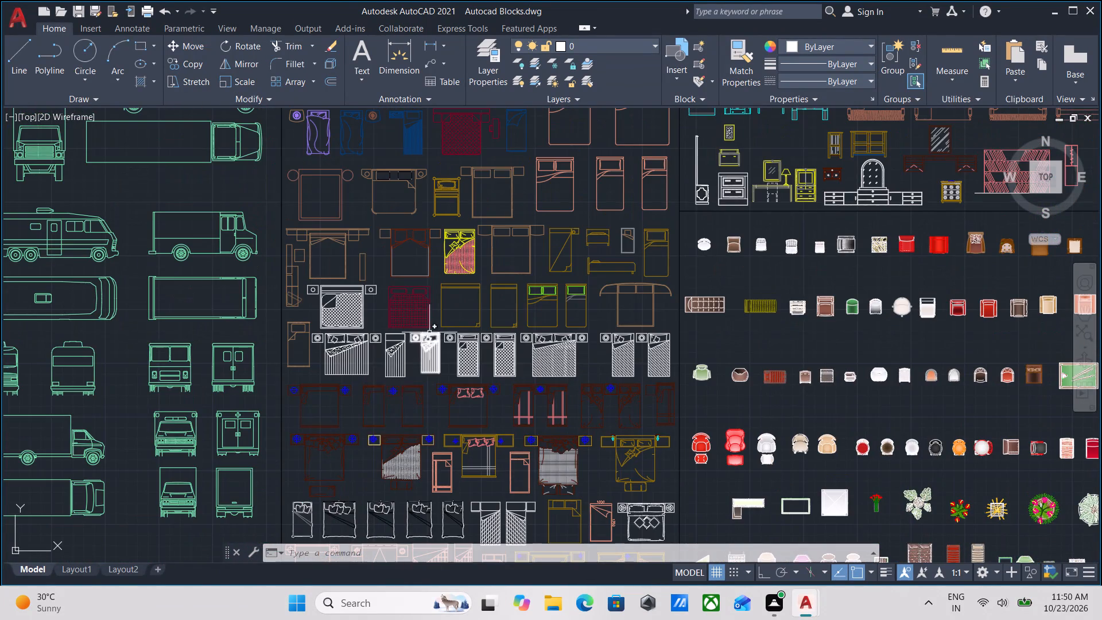
scroll(422, 244, up, 1)
scroll(419, 242, down, 4)
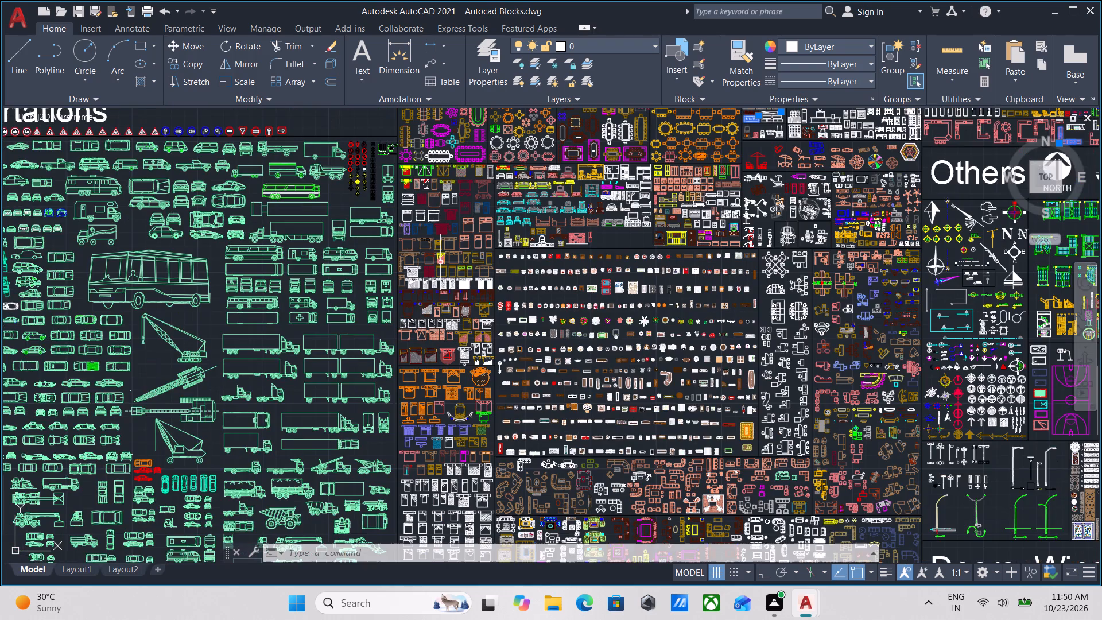
Select and copy the white double bed with a wide headboard, two nightstands and folded blanket, in the second-lowest bed row.
middle_drag(440, 262, 444, 99)
scroll(439, 314, up, 1)
scroll(444, 386, up, 2)
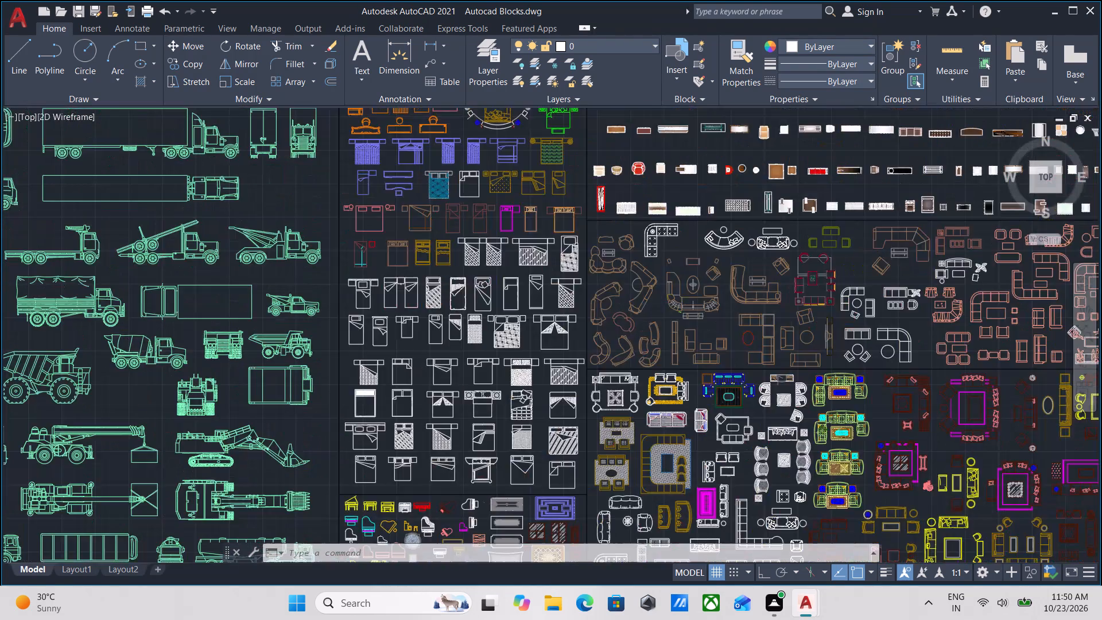
scroll(430, 389, up, 2)
scroll(399, 362, down, 1)
middle_drag(399, 362, 420, 268)
middle_drag(359, 385, 424, 286)
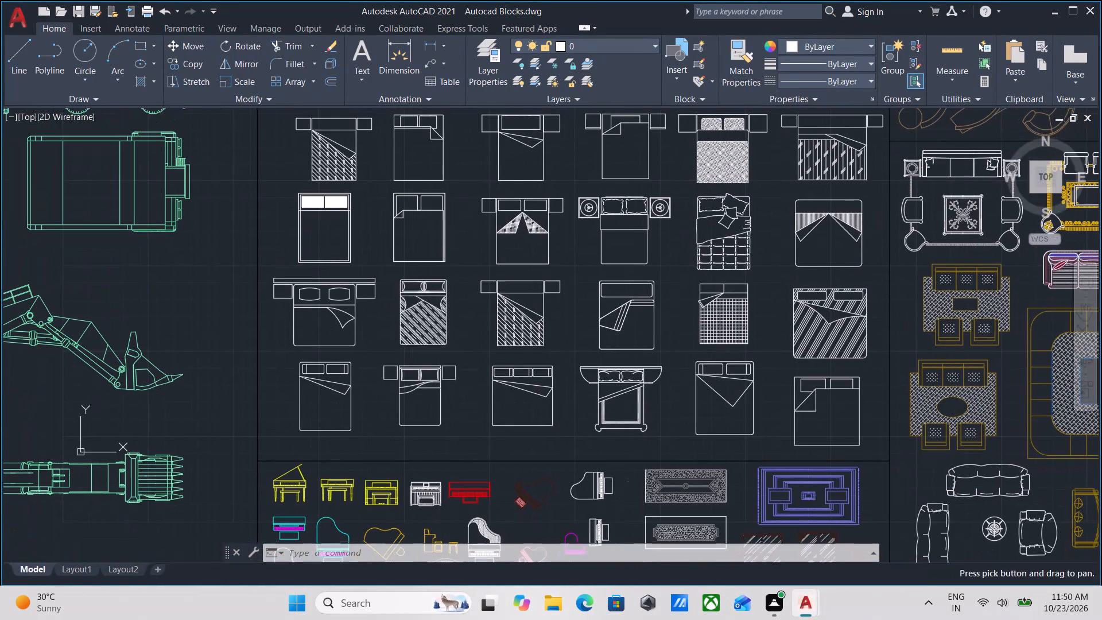
middle_drag(457, 397, 480, 340)
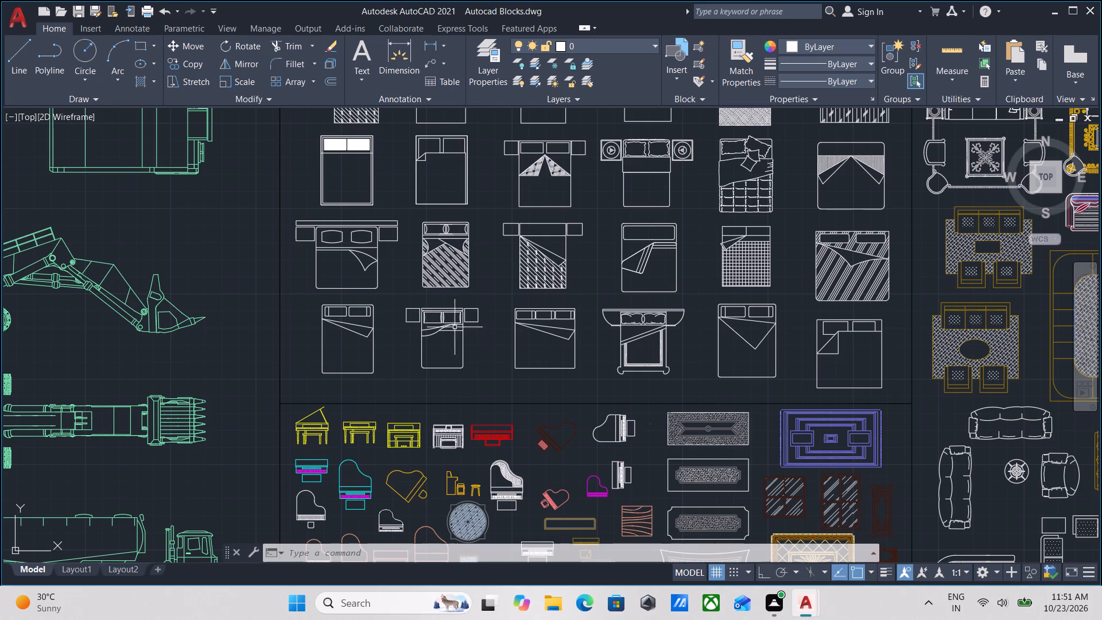
scroll(392, 303, up, 1)
middle_drag(392, 303, 441, 409)
scroll(441, 409, up, 1)
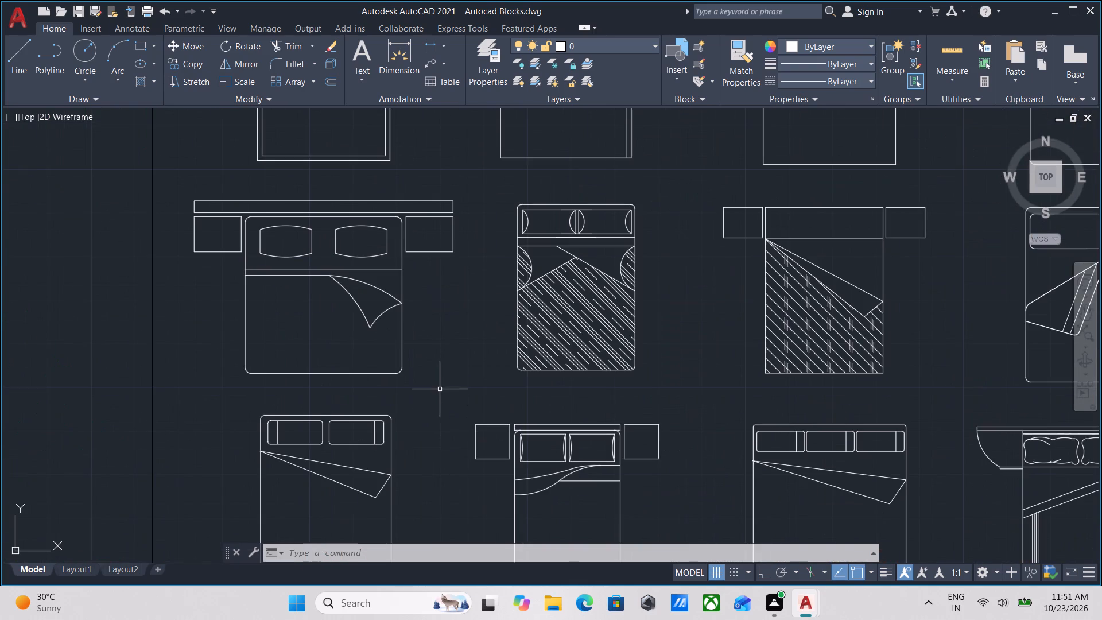
click(440, 387)
click(337, 281)
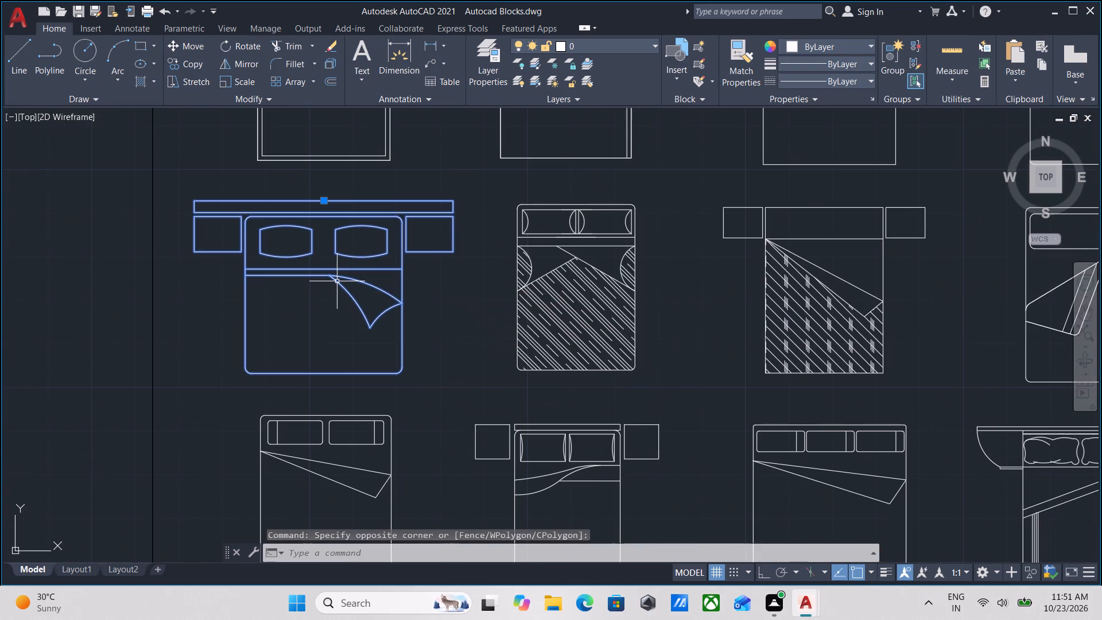
key(ctrl+c)
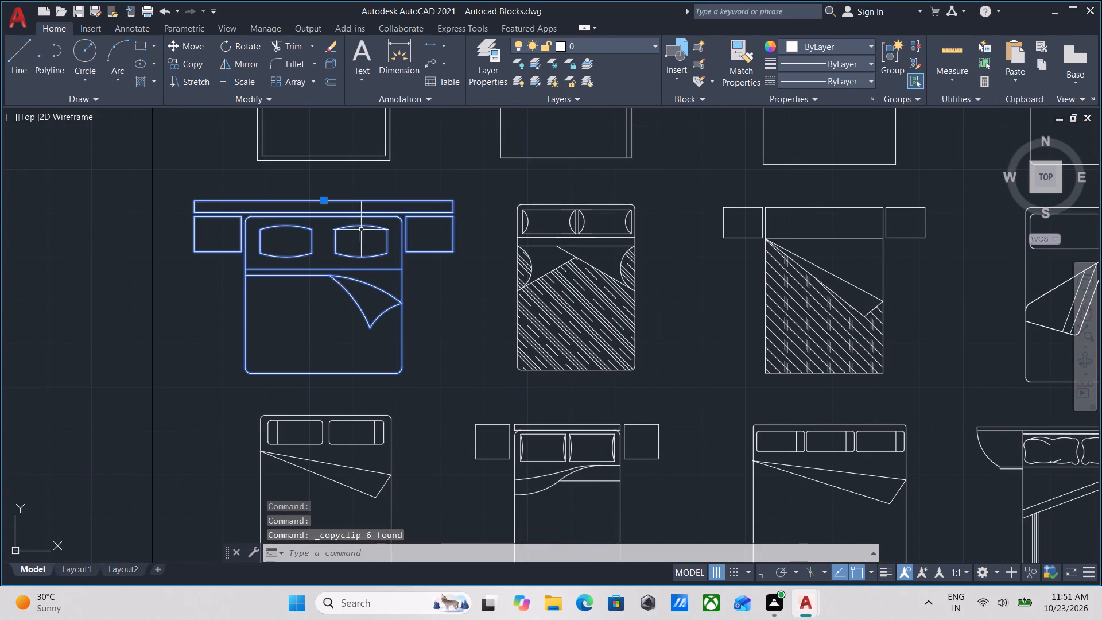
Look through the living-room furniture plans beside the bed blocks for a suitable sofa set.
scroll(364, 227, down, 3)
scroll(446, 233, down, 1)
middle_drag(440, 229, 207, 187)
scroll(555, 249, up, 2)
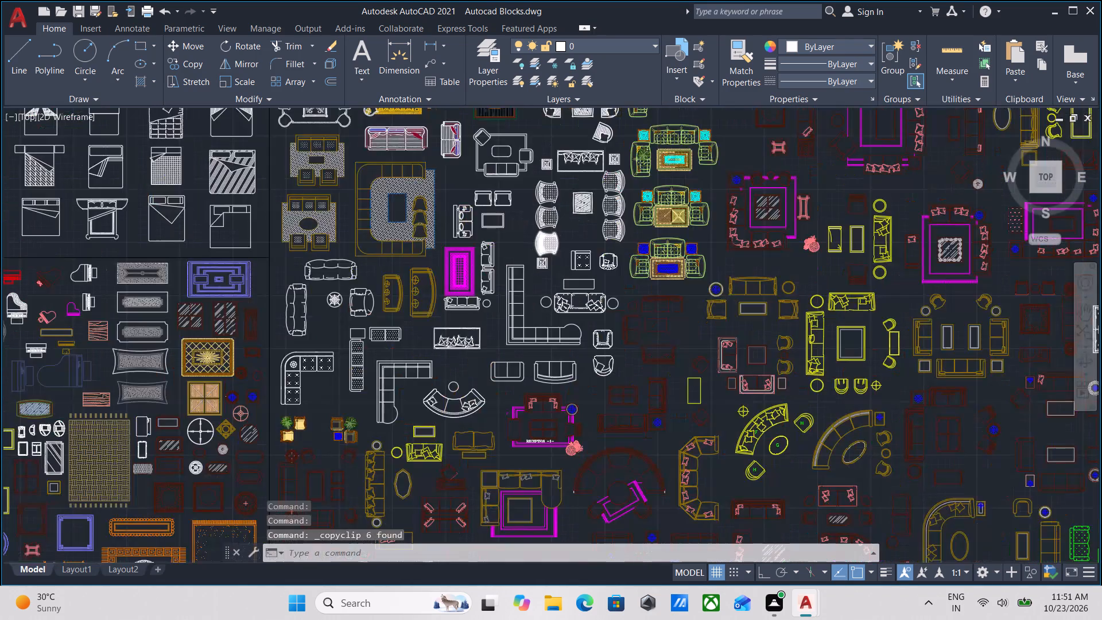
scroll(556, 250, down, 2)
middle_drag(544, 261, 498, 347)
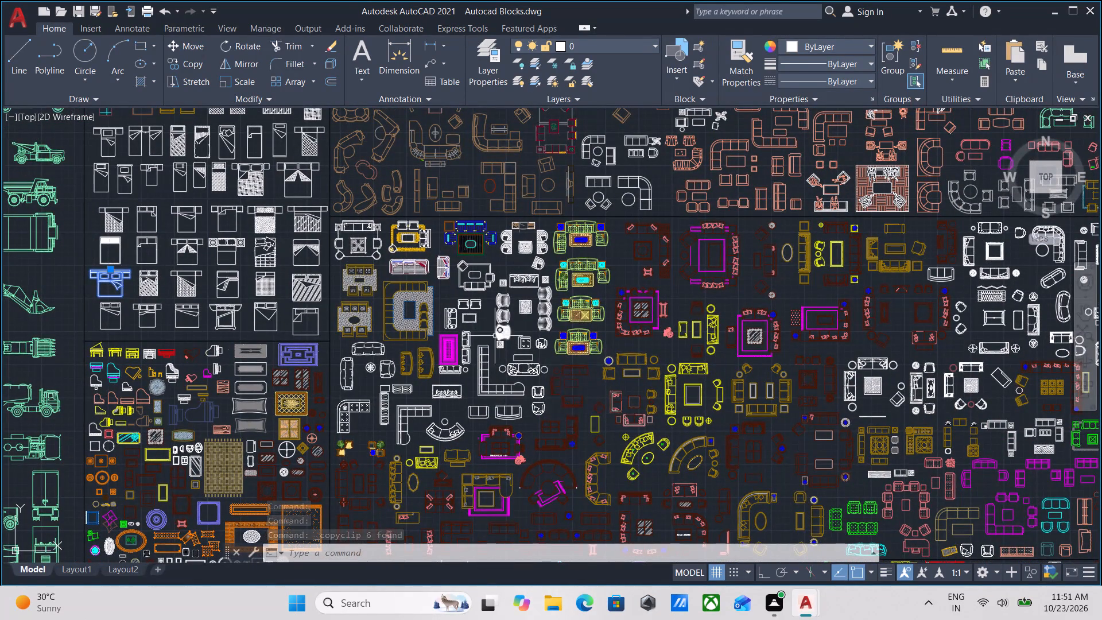
middle_drag(500, 374, 498, 317)
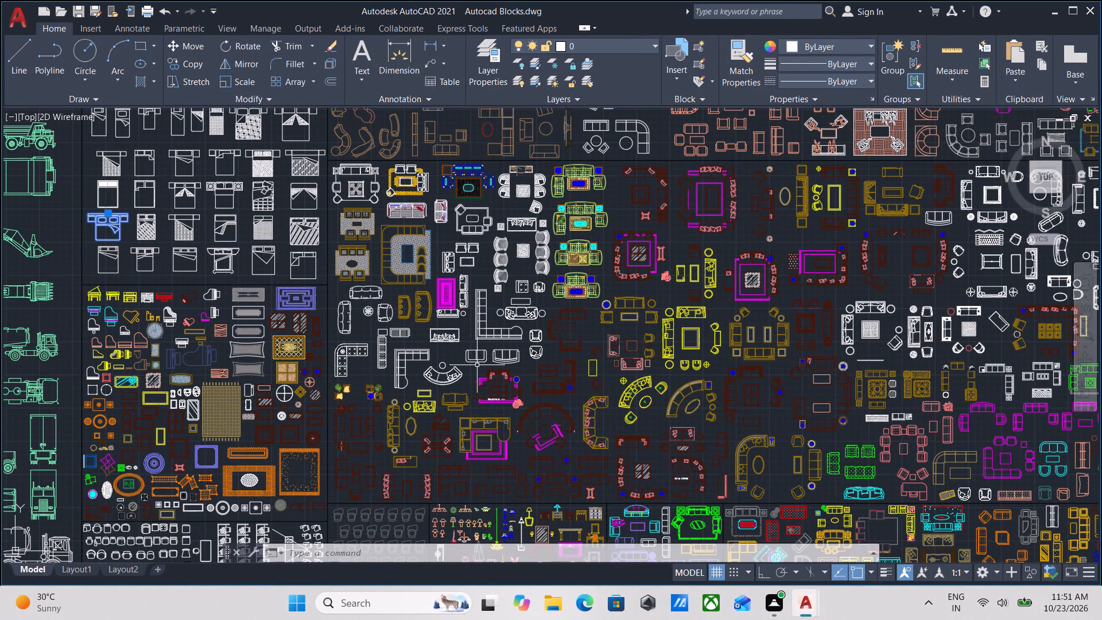
middle_drag(610, 348, 313, 352)
middle_drag(675, 320, 572, 384)
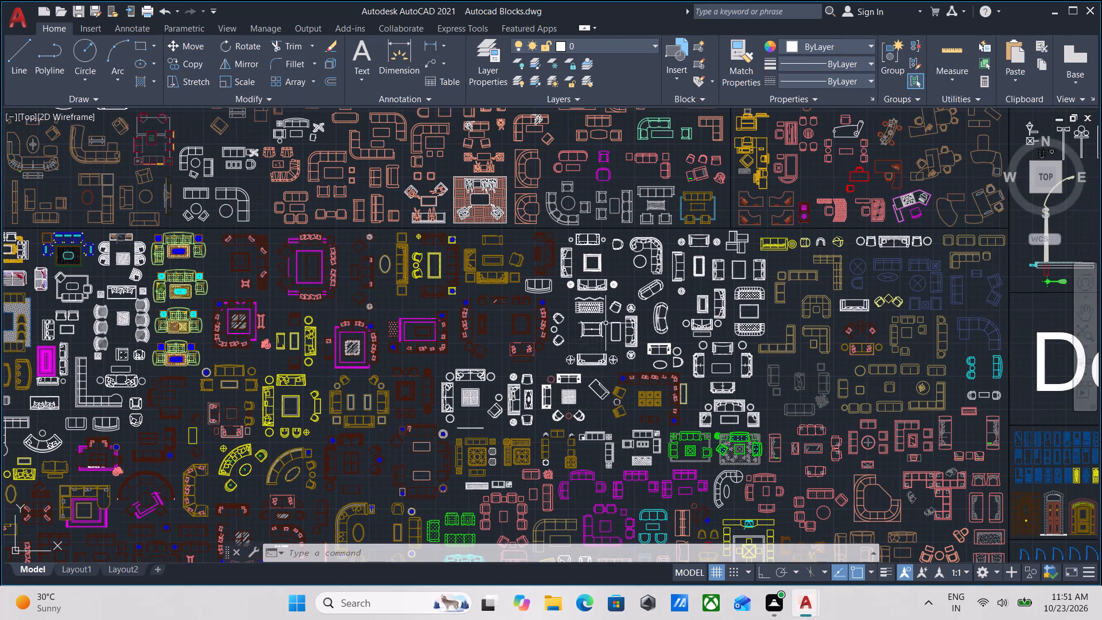
middle_drag(611, 319, 542, 326)
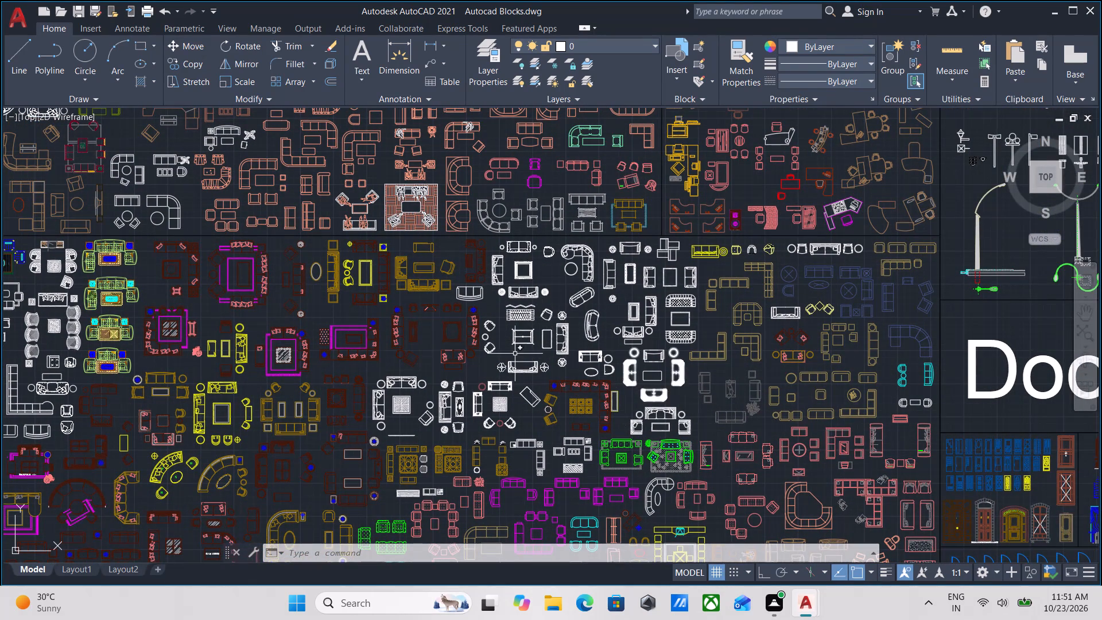
middle_drag(440, 349, 405, 481)
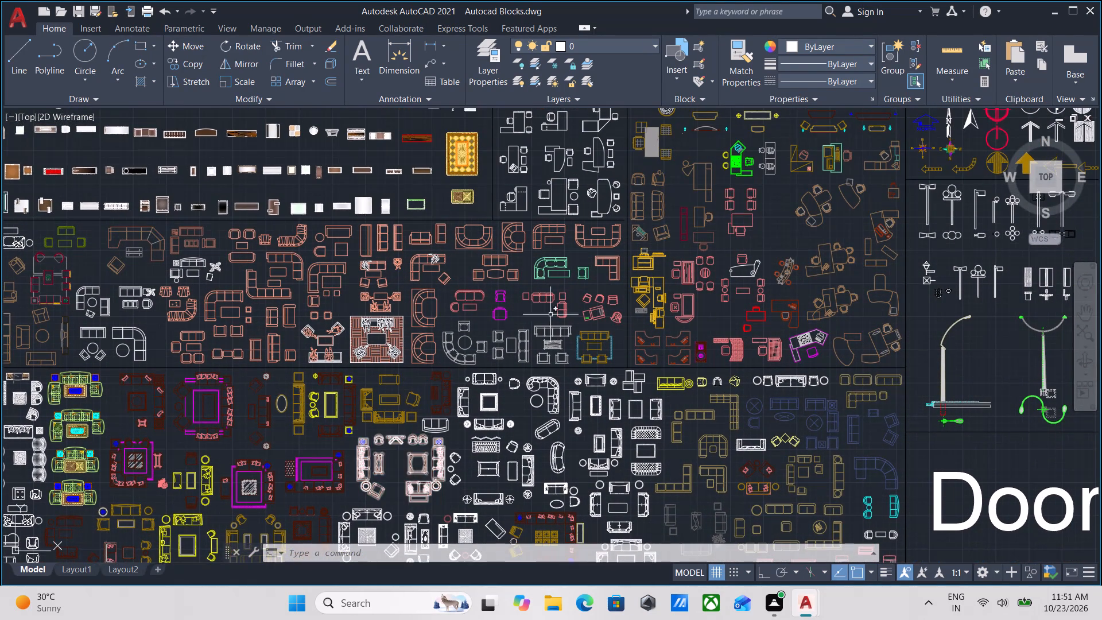
middle_drag(561, 315, 573, 285)
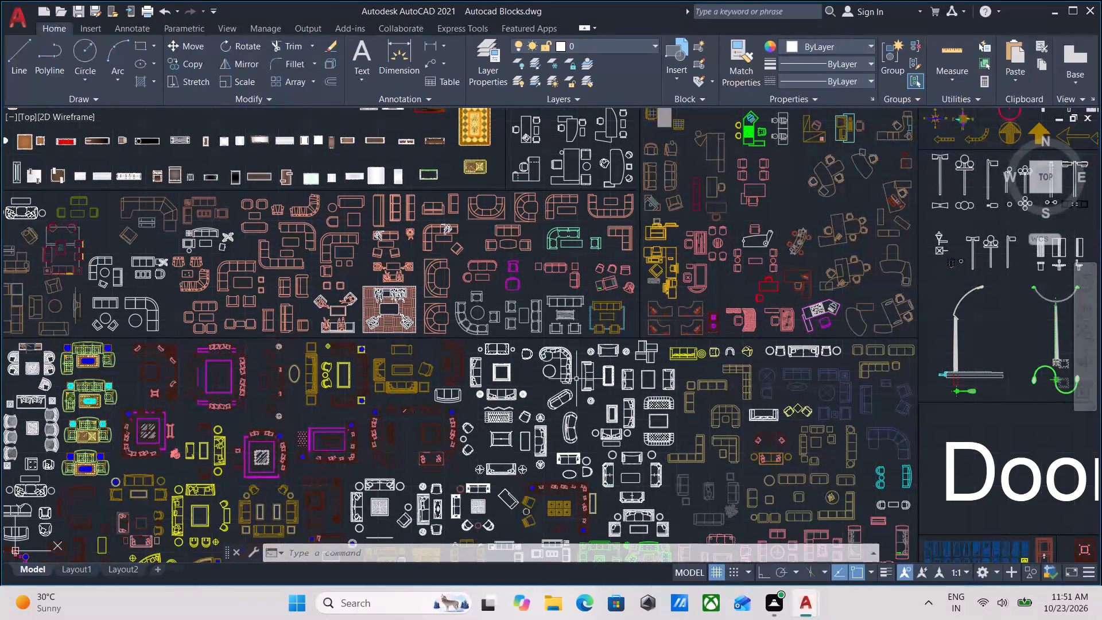
Examine the white sofa sets and the multicoloured sofa rows above the furniture elevations for a suitable set.
scroll(562, 382, up, 2)
scroll(477, 369, down, 1)
middle_drag(477, 365, 487, 293)
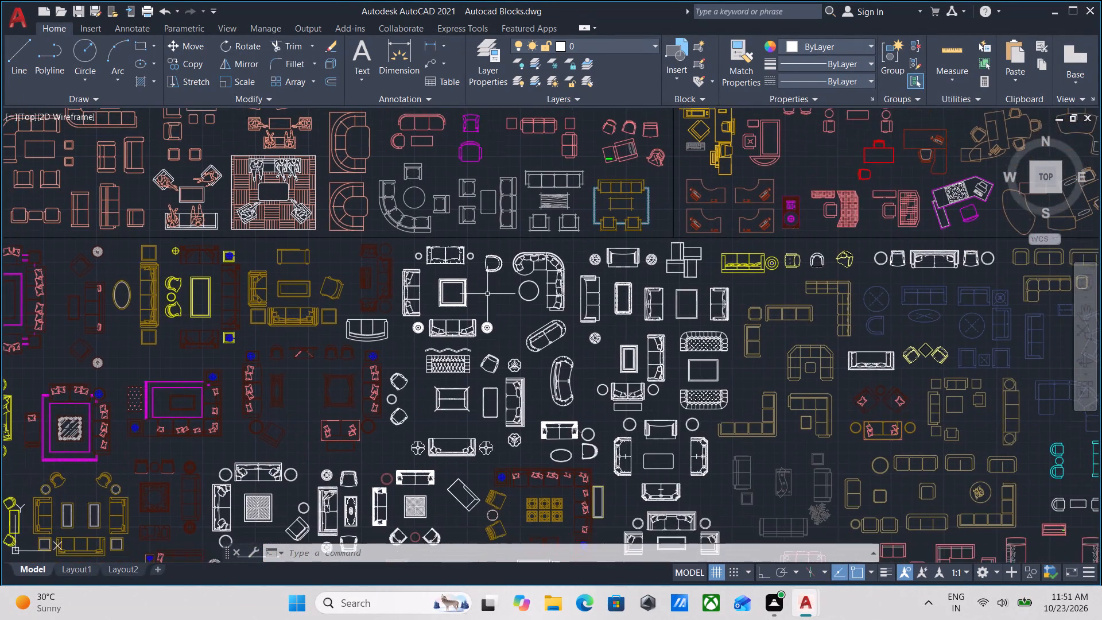
middle_drag(529, 429, 558, 334)
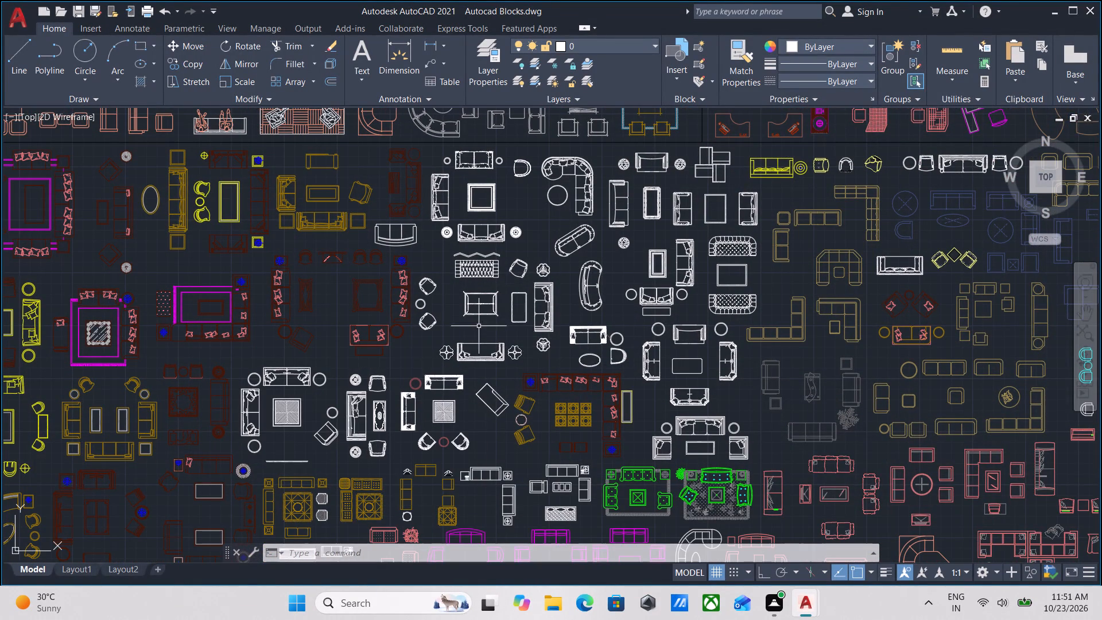
middle_drag(479, 408, 477, 443)
middle_drag(631, 309, 518, 429)
scroll(527, 418, down, 1)
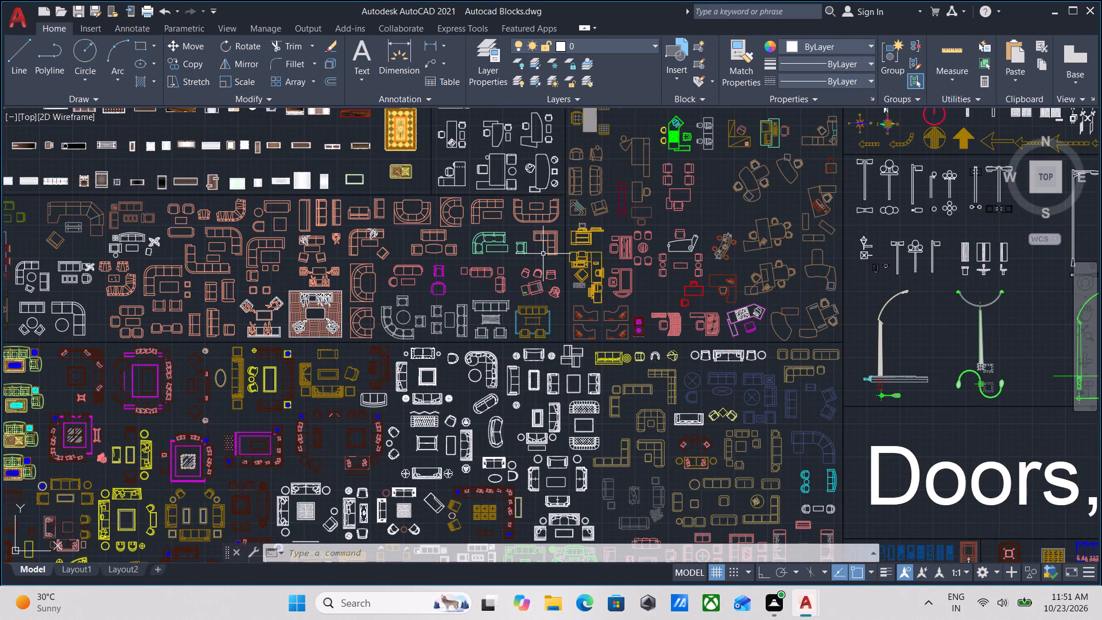
middle_drag(542, 250, 497, 373)
scroll(551, 336, down, 3)
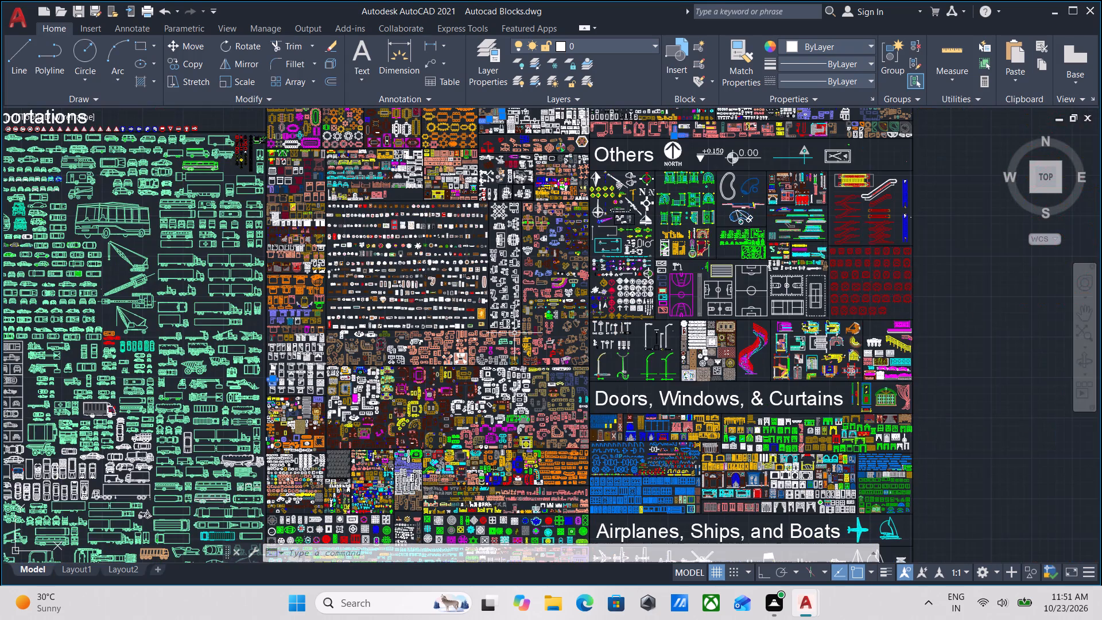
scroll(491, 488, up, 3)
scroll(421, 437, up, 1)
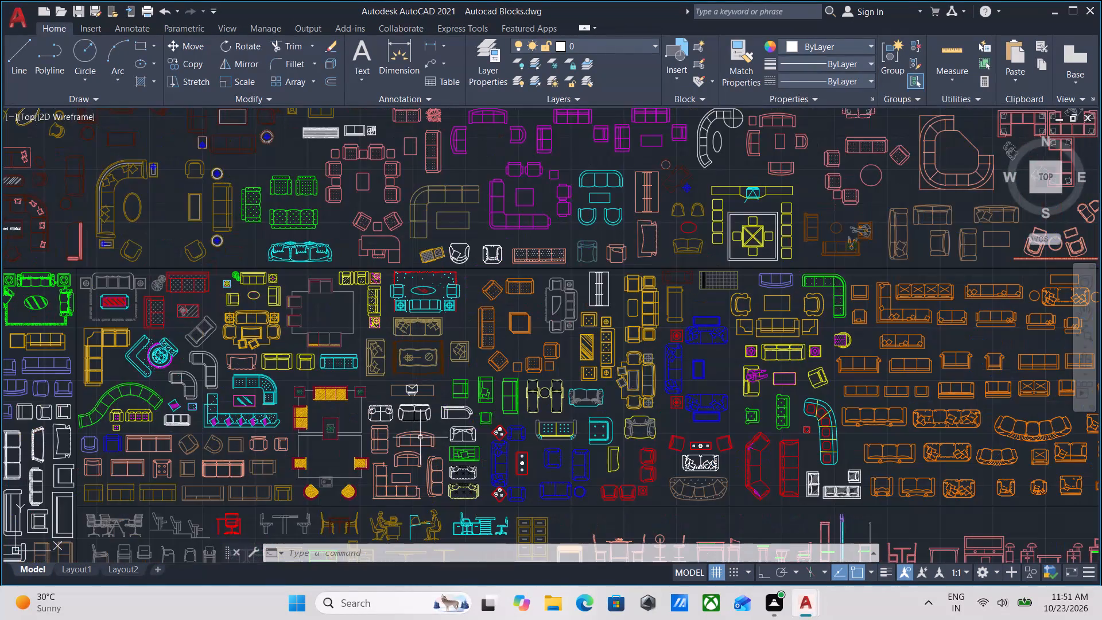
middle_drag(416, 463, 467, 393)
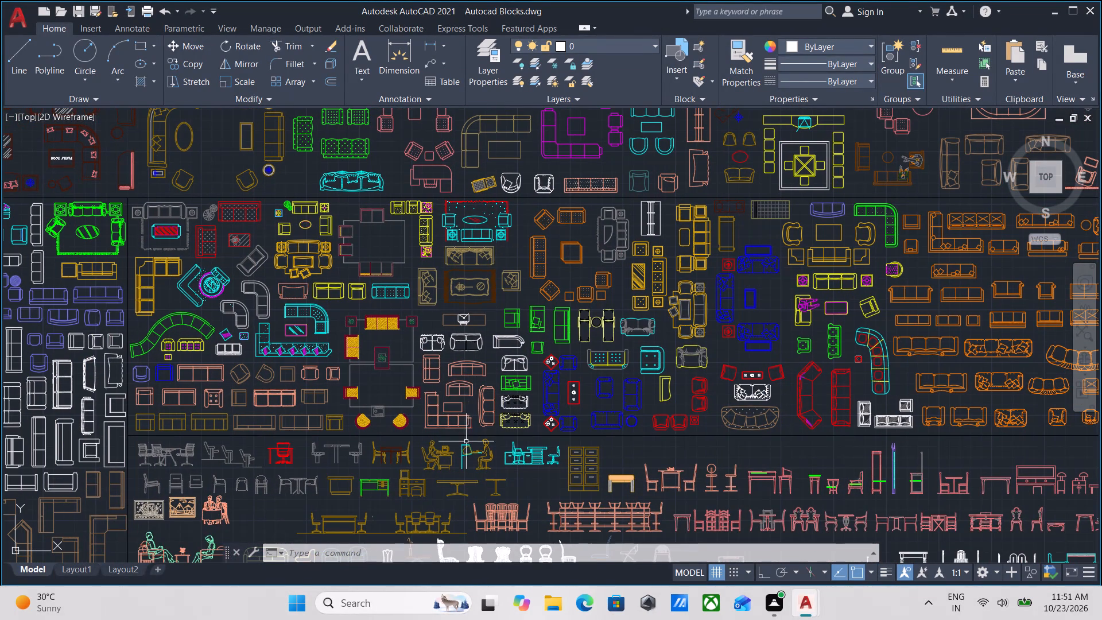
Select and copy the salmon L-shaped sofa with its coffee table, the two curved-back sofas and the straight three-seater above it.
scroll(466, 441, up, 4)
click(514, 438)
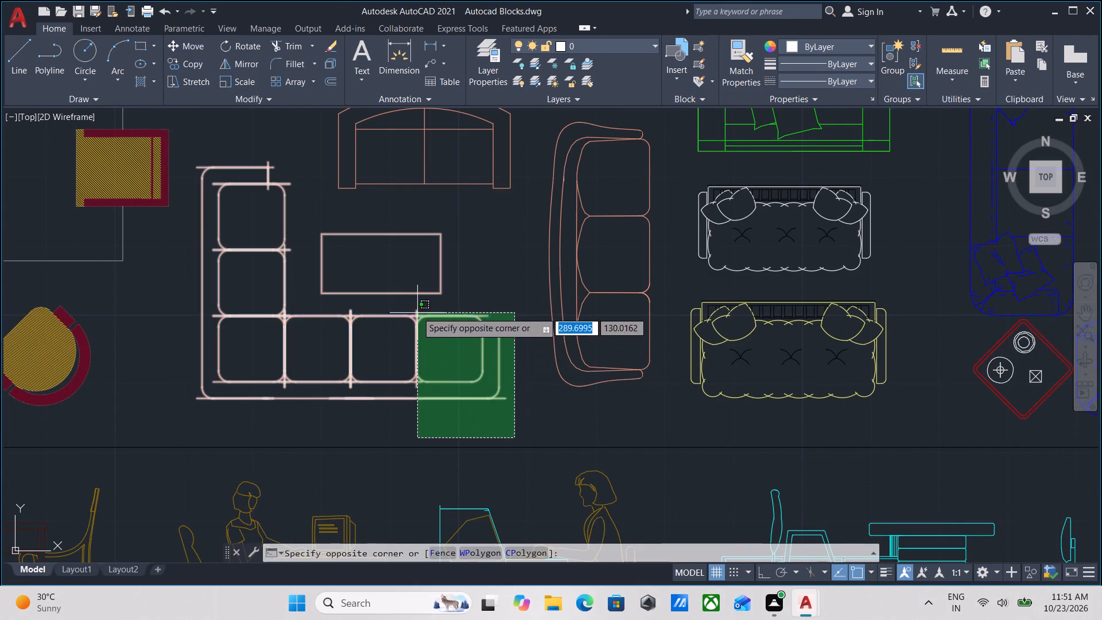
scroll(416, 311, down, 1)
middle_drag(416, 311, 440, 389)
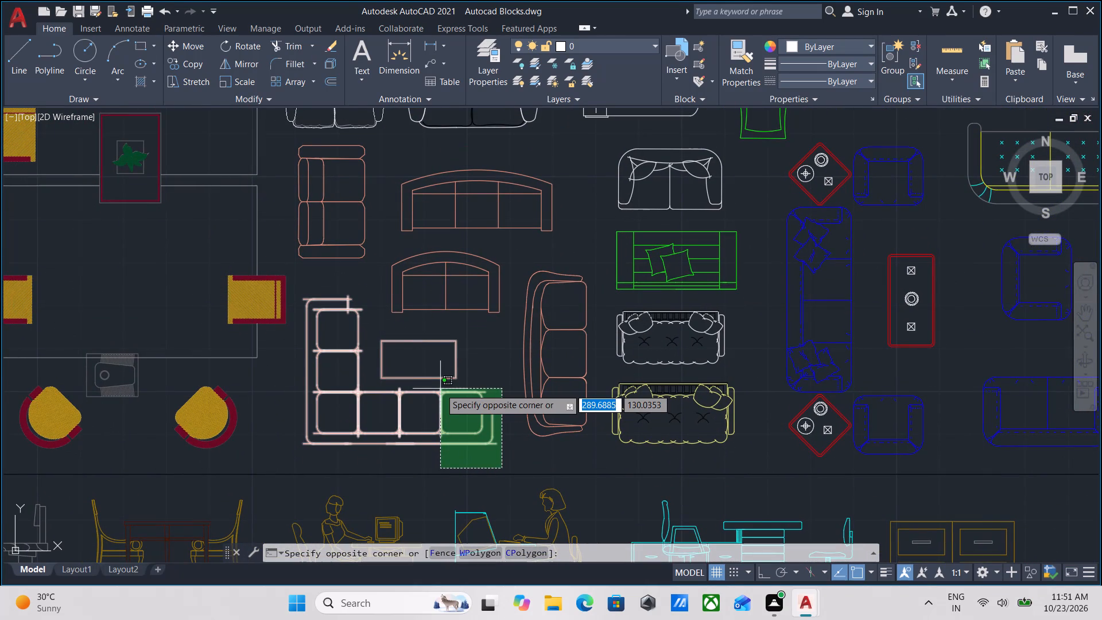
scroll(440, 389, down, 1)
middle_drag(440, 389, 445, 435)
scroll(445, 435, down, 1)
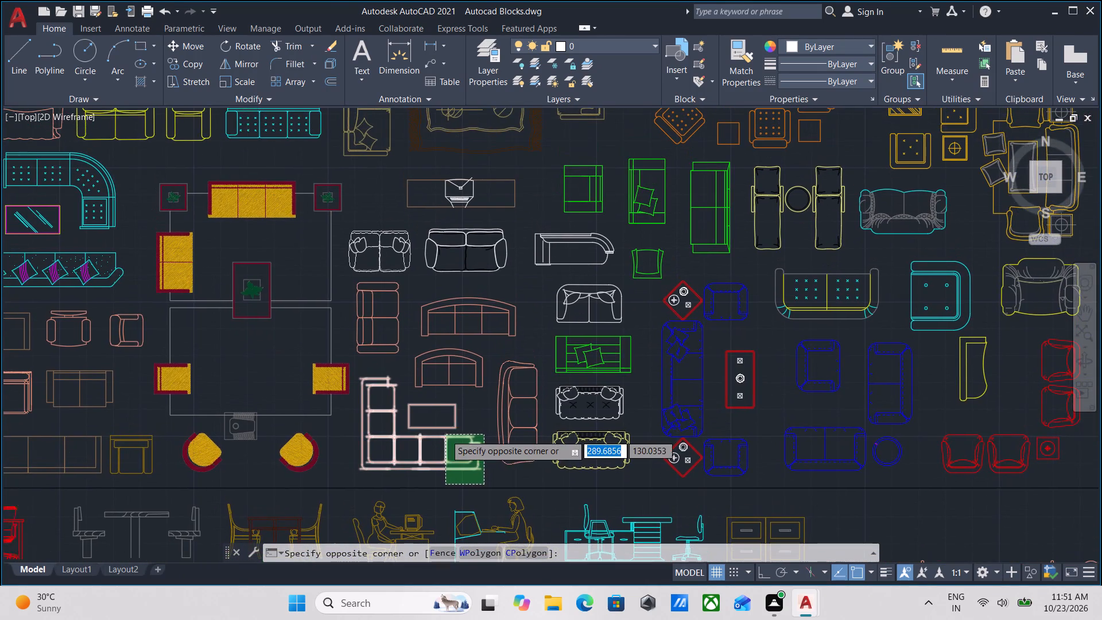
scroll(445, 435, down, 1)
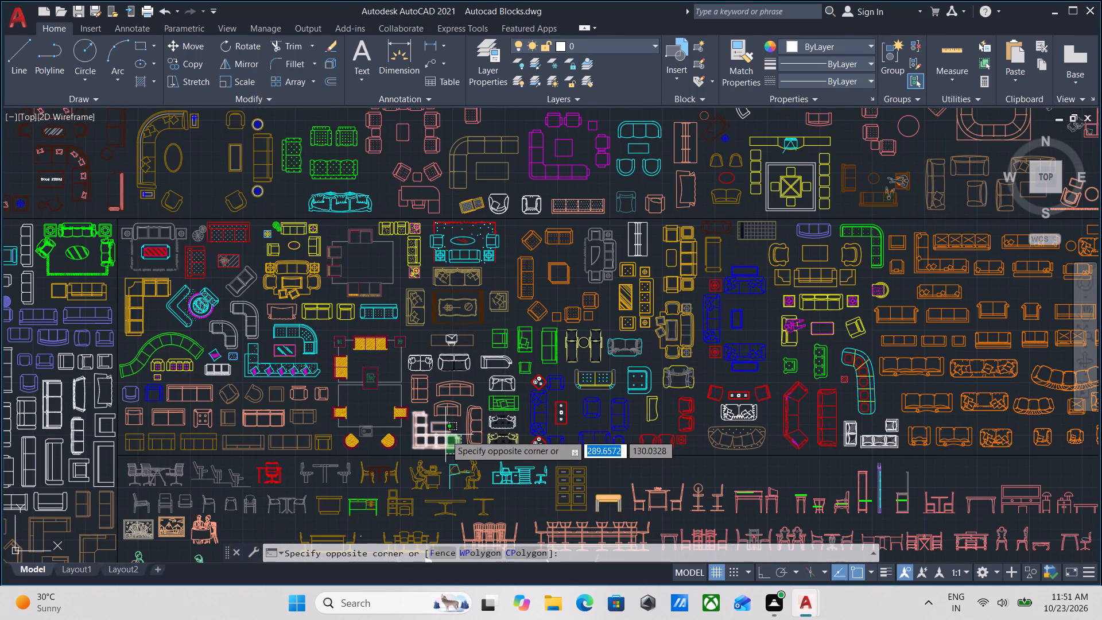
scroll(445, 435, down, 1)
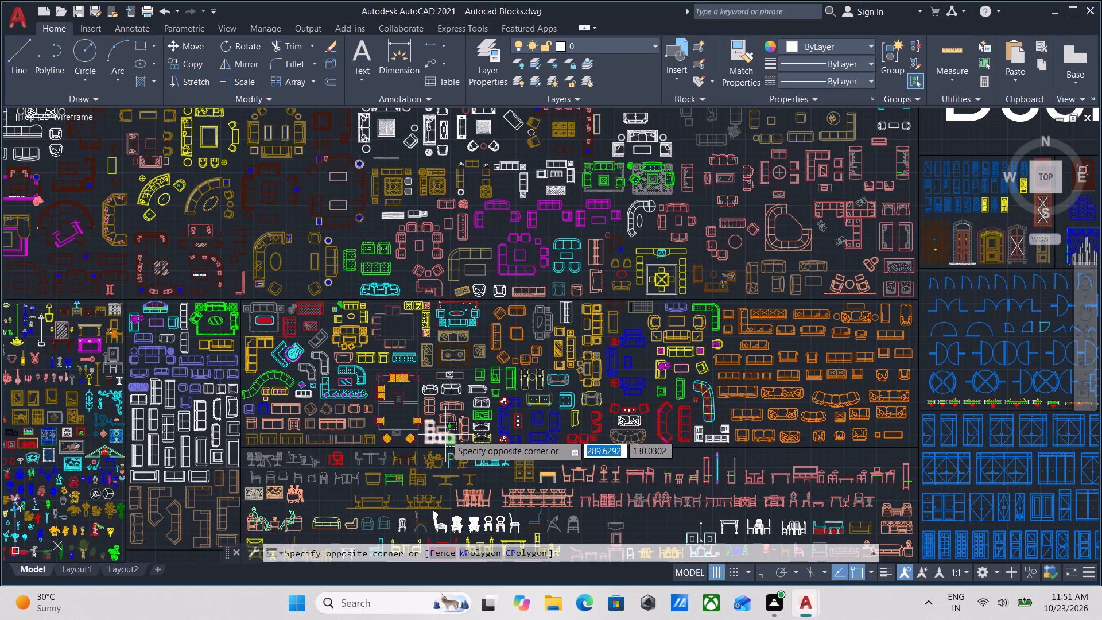
scroll(445, 435, up, 3)
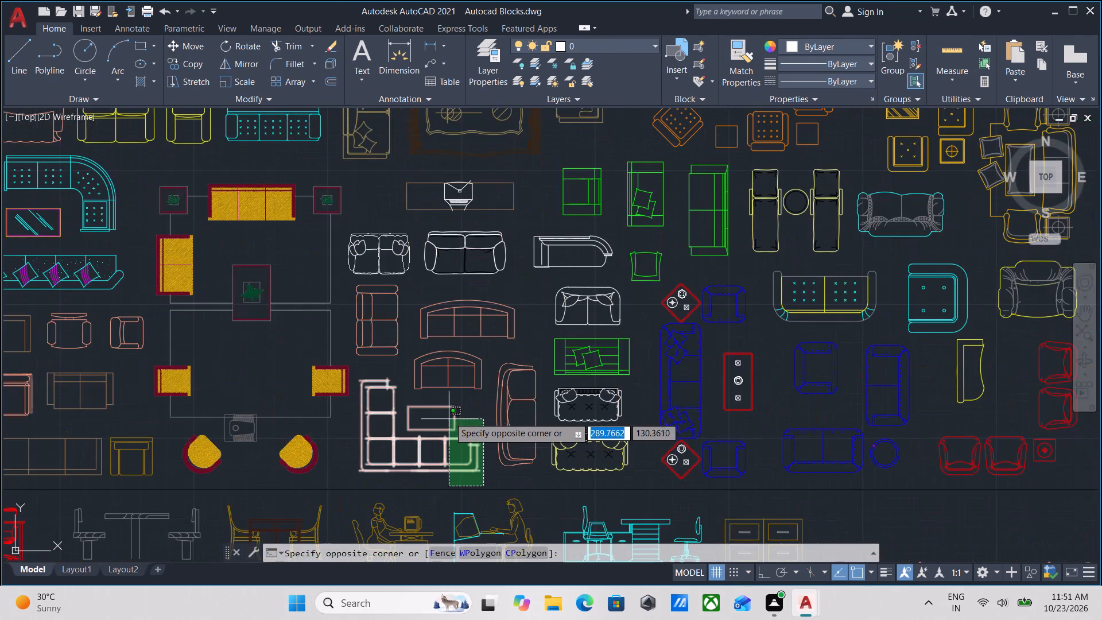
click(368, 295)
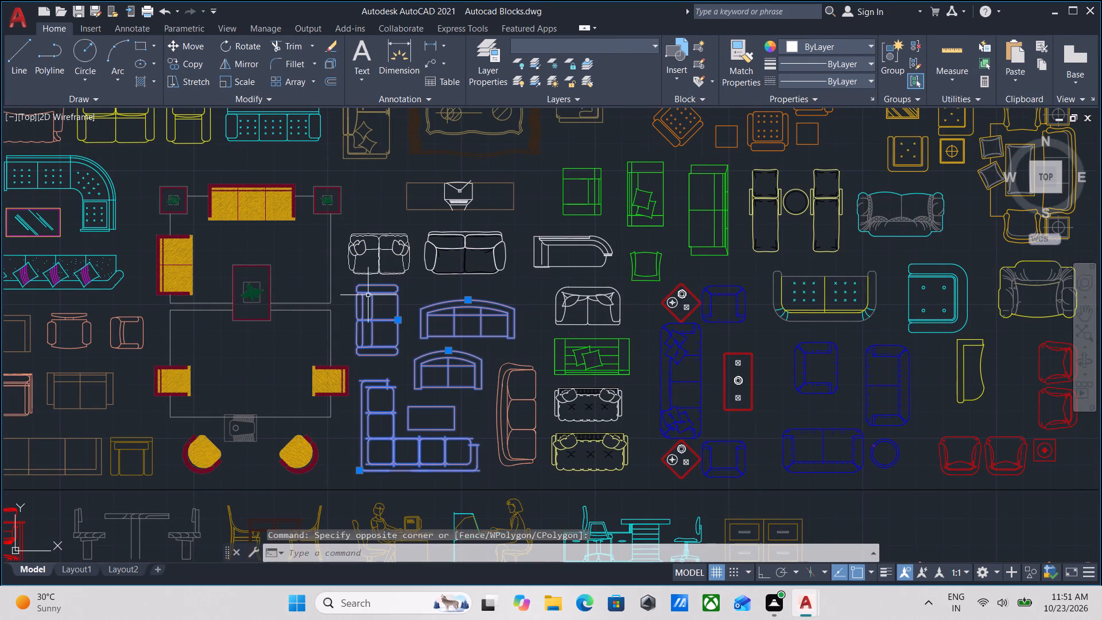
key(ctrl+c)
key(ctrl+c)
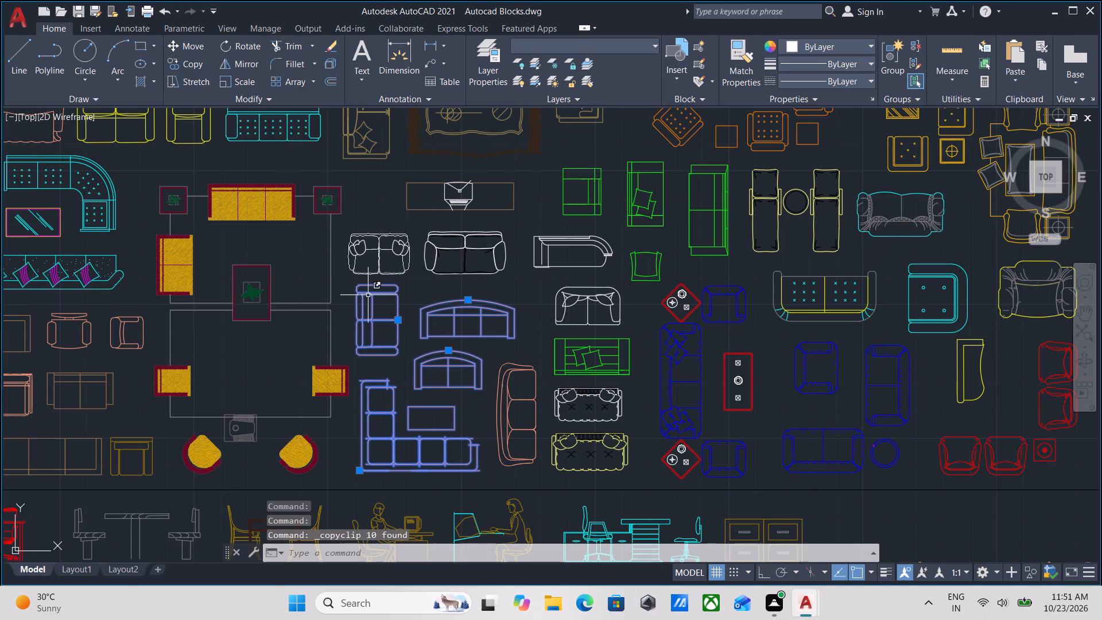
Switch to Drawing1.dwg and paste the copied sofa group in the empty space between the house plan and the spare L-shaped window pieces.
scroll(429, 307, down, 3)
scroll(457, 365, up, 1)
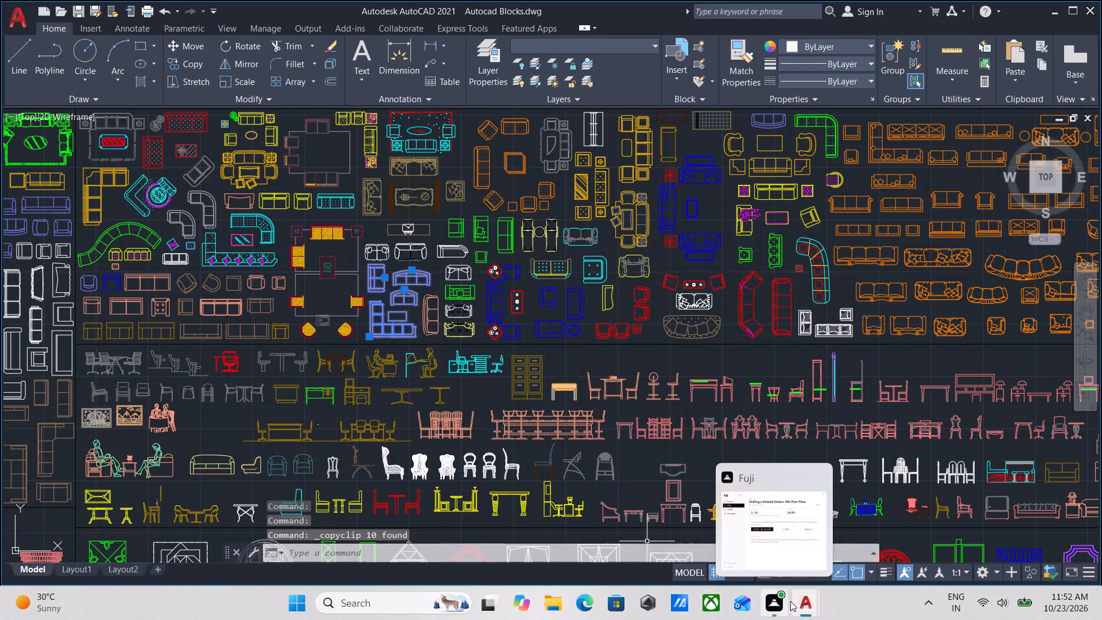
click(752, 547)
scroll(506, 349, up, 3)
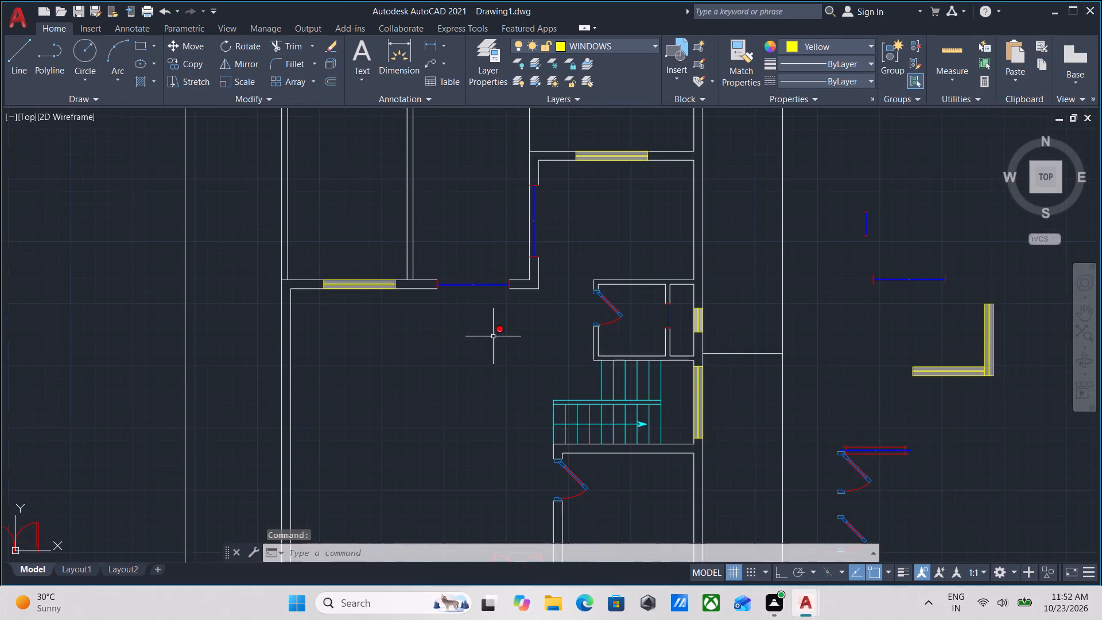
middle_drag(413, 372, 516, 363)
scroll(348, 340, down, 2)
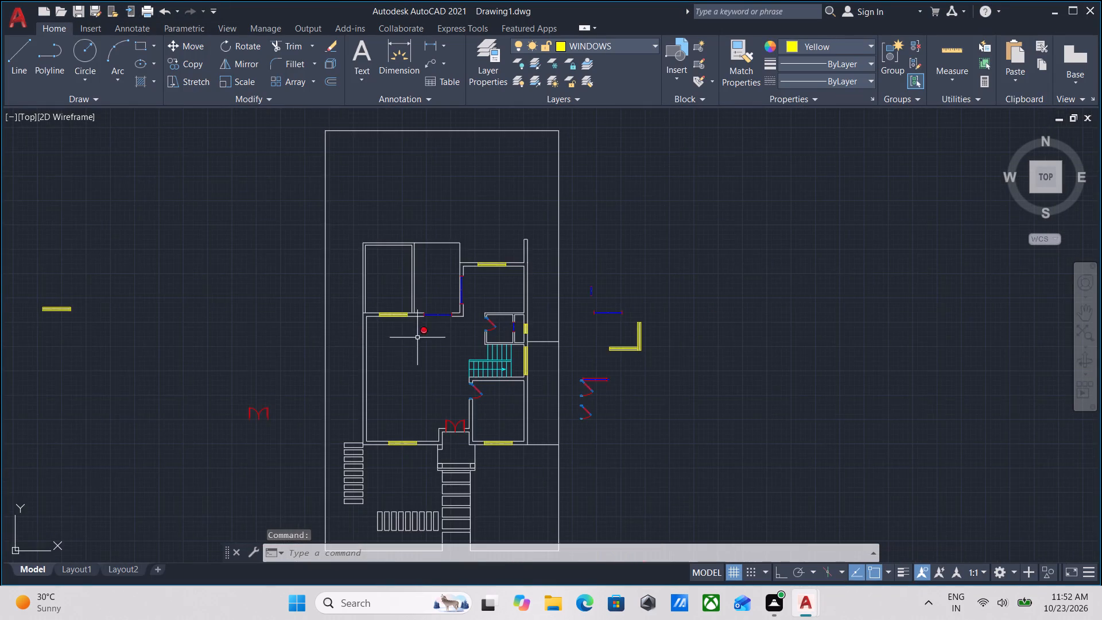
middle_drag(417, 338, 311, 392)
scroll(541, 325, up, 2)
middle_drag(507, 356, 619, 309)
middle_drag(459, 496, 544, 344)
scroll(538, 370, up, 1)
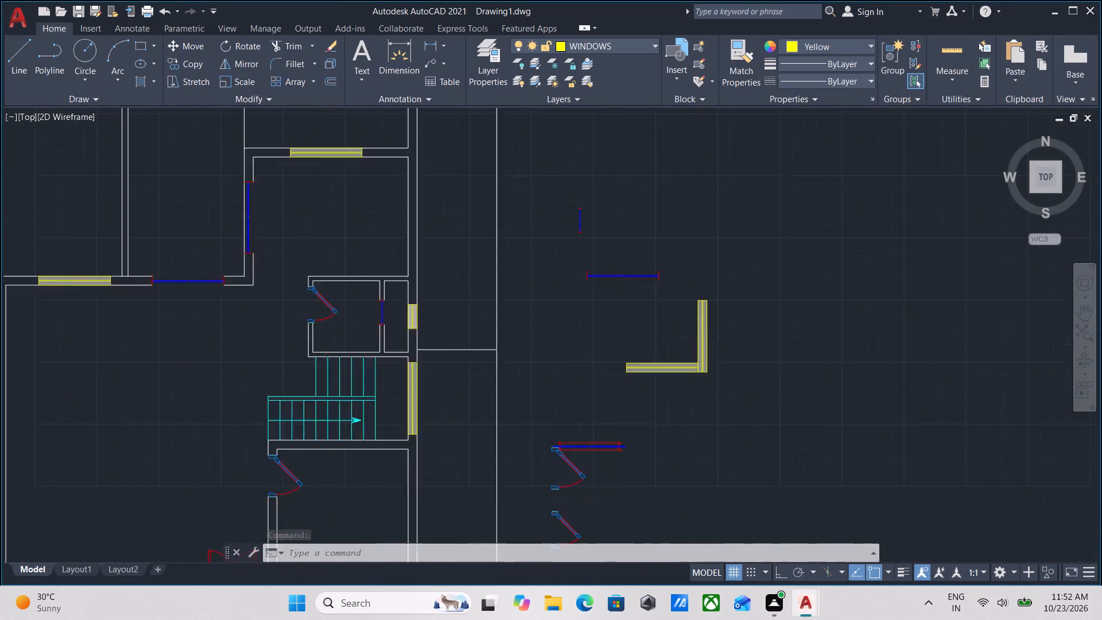
middle_drag(544, 344, 546, 338)
scroll(571, 406, up, 1)
middle_drag(560, 374, 568, 400)
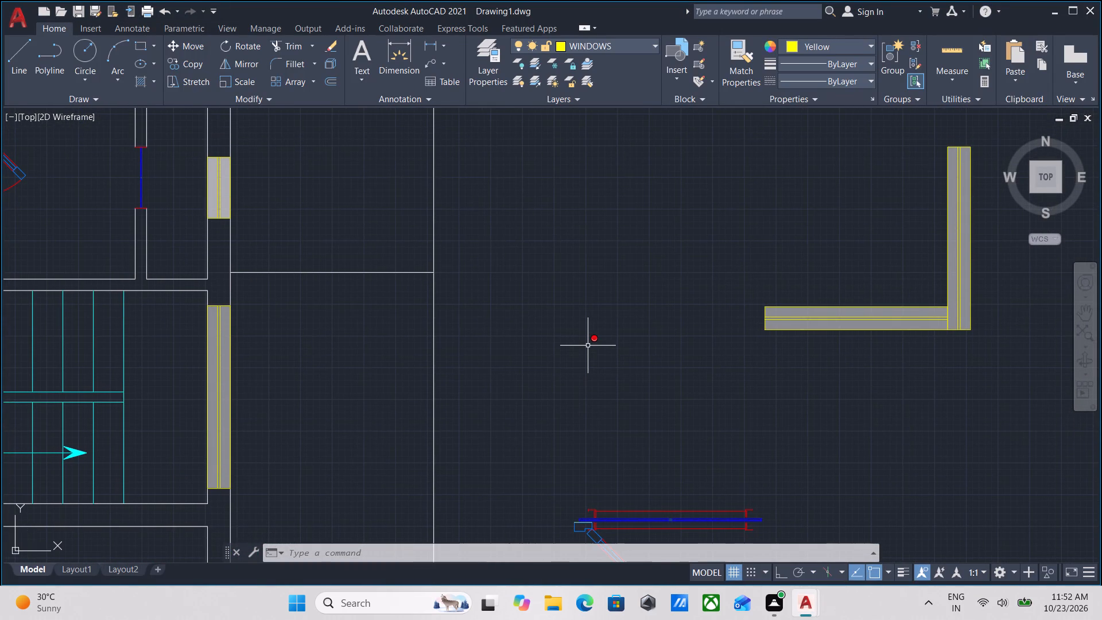
key(ctrl+v)
click(647, 282)
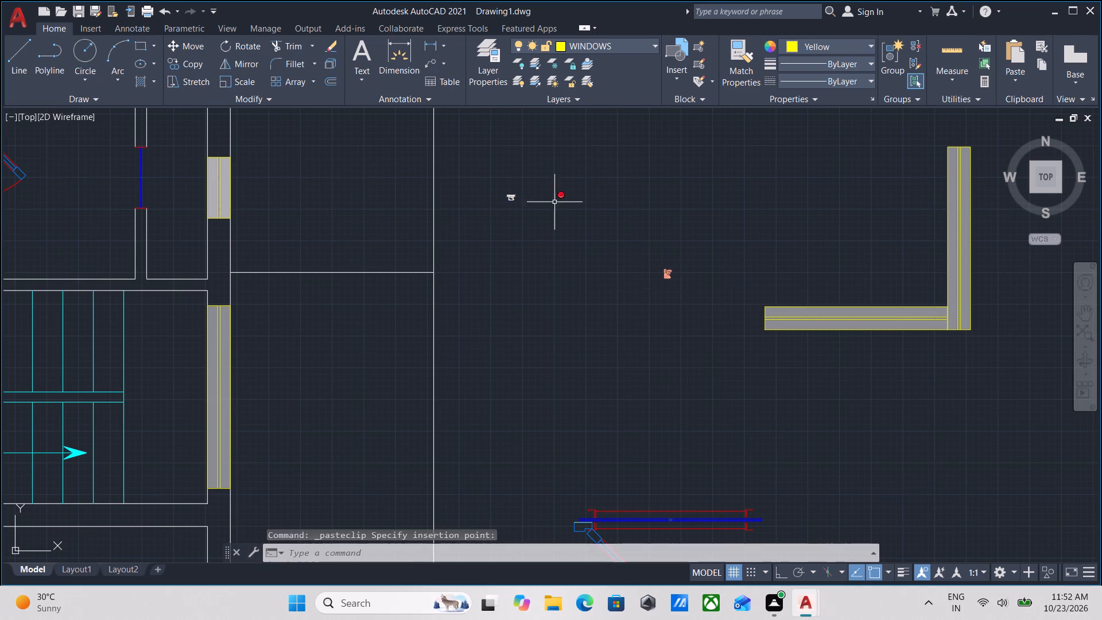
Rotate the small double bed block outside the plan a quarter turn clockwise about the headboard's outer corner, with Ortho on.
scroll(545, 179, up, 4)
click(441, 289)
click(397, 194)
scroll(444, 213, up, 1)
middle_drag(444, 213, 441, 242)
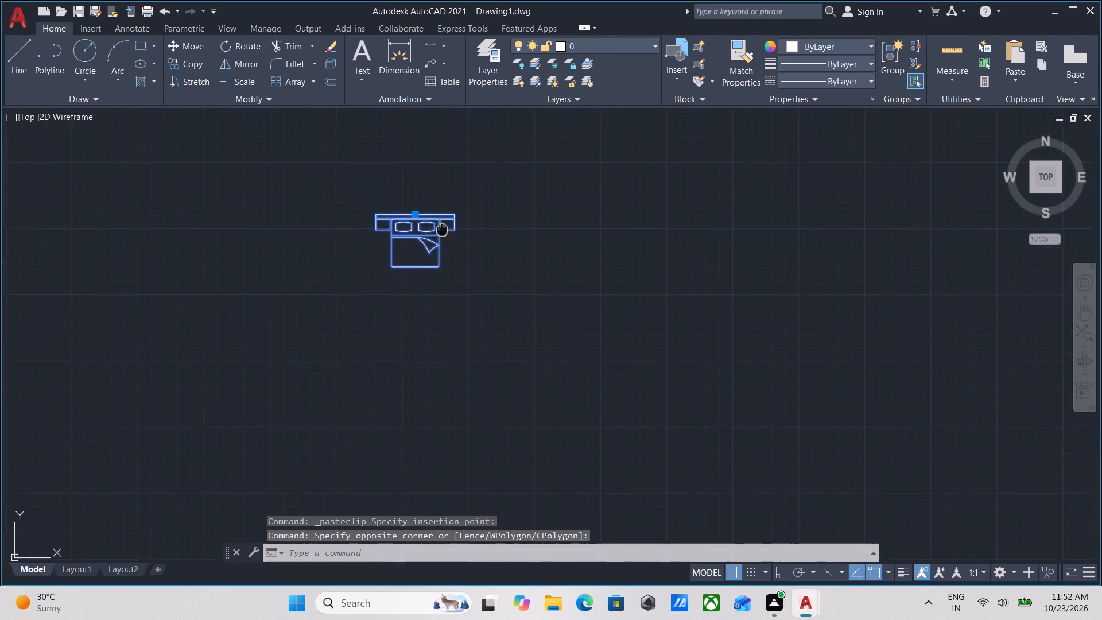
middle_drag(441, 242, 441, 290)
text(RO)
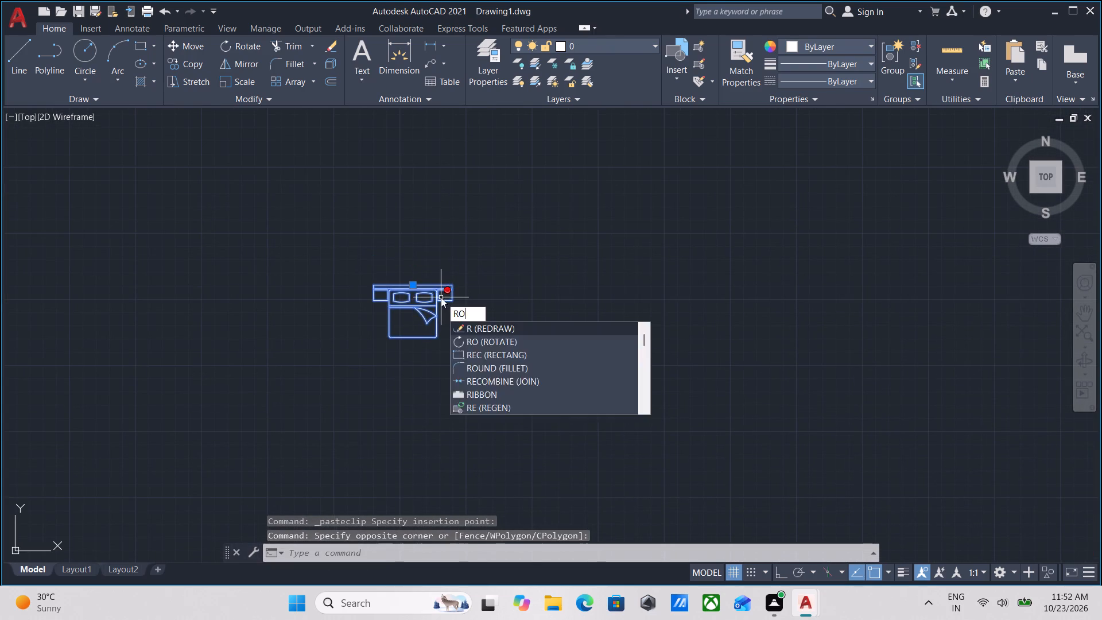
key(Return)
scroll(455, 294, up, 2)
click(447, 271)
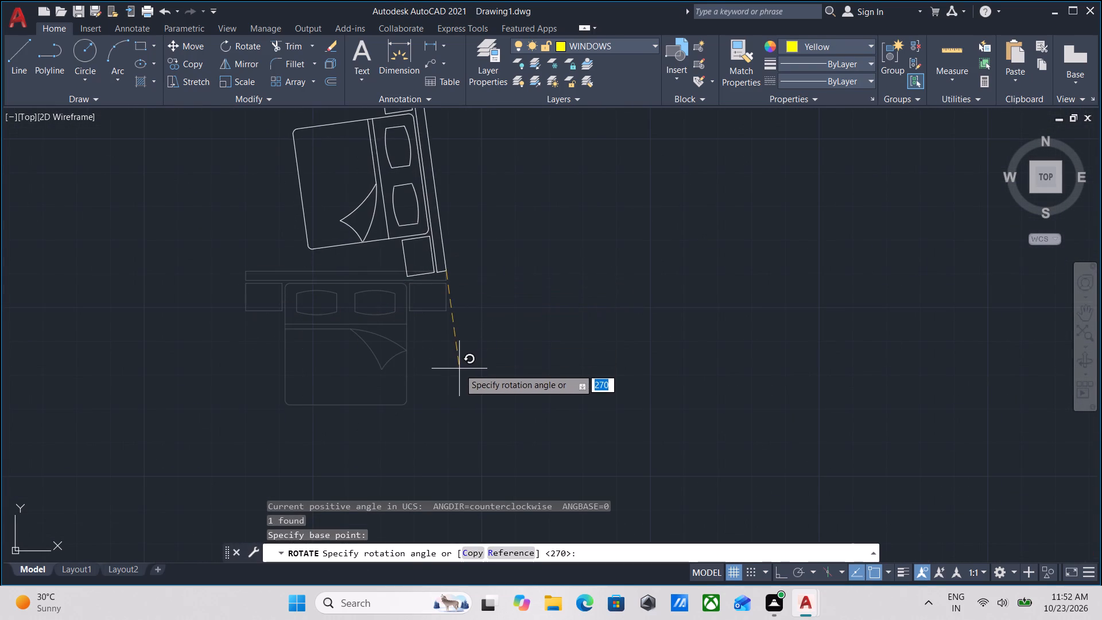
key(F8)
click(430, 400)
Move the rotated bed block by its headboard's lower corner into the room below the staircase, beside the east wall, with Ortho off.
drag(492, 311, 480, 288)
click(400, 196)
key(m)
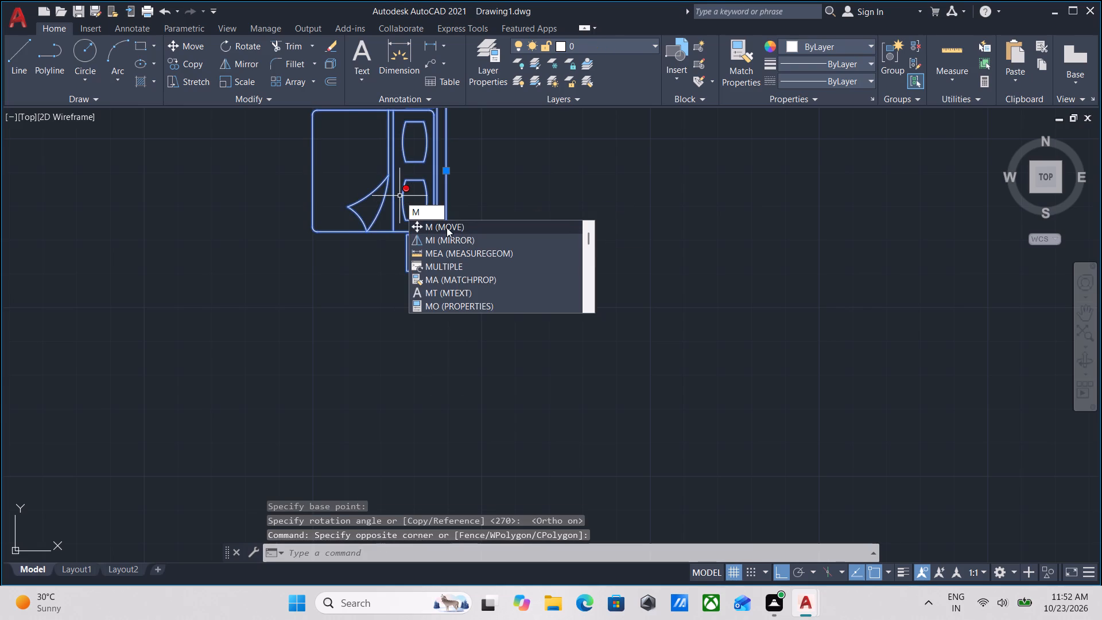
click(443, 221)
click(445, 275)
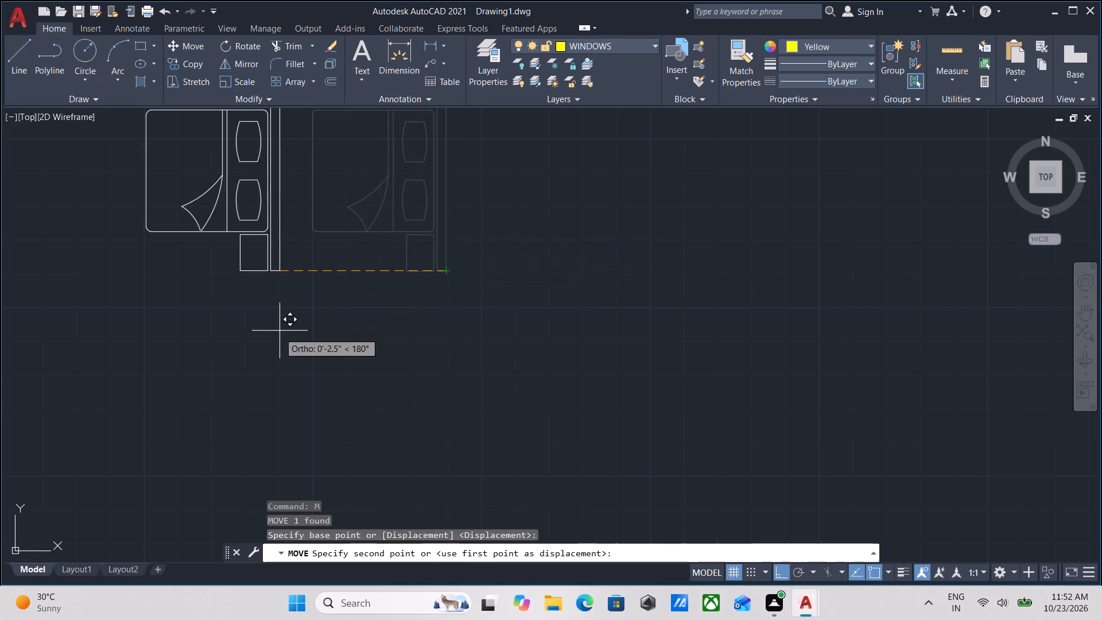
key(F8)
scroll(296, 314, down, 10)
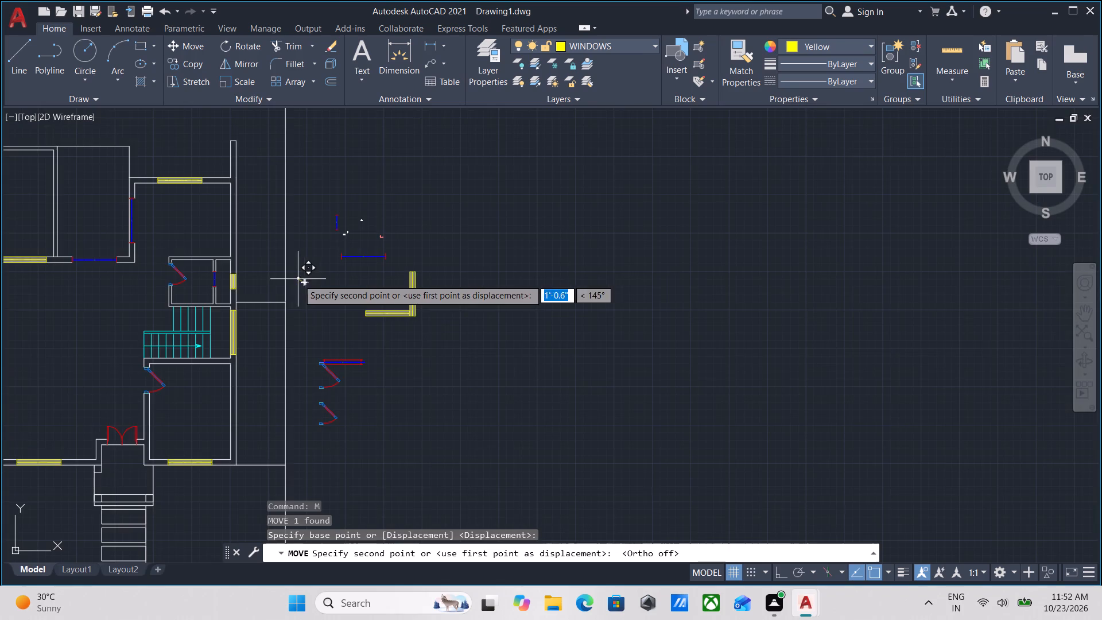
middle_drag(297, 279, 463, 137)
scroll(380, 258, up, 5)
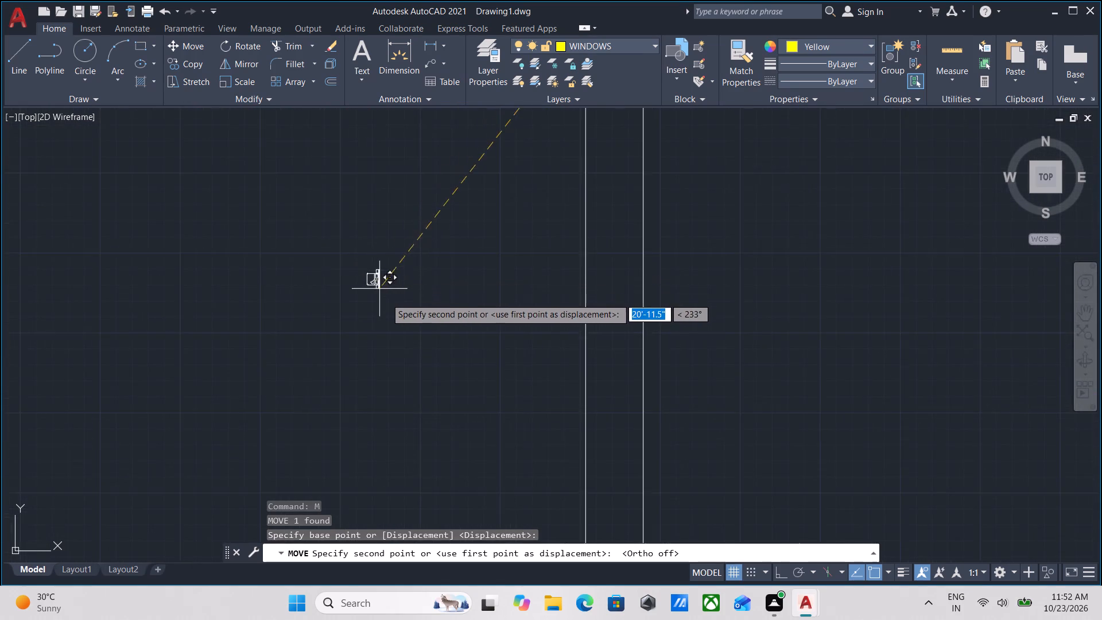
scroll(386, 298, up, 3)
scroll(398, 293, down, 4)
middle_drag(398, 293, 454, 342)
scroll(468, 325, down, 2)
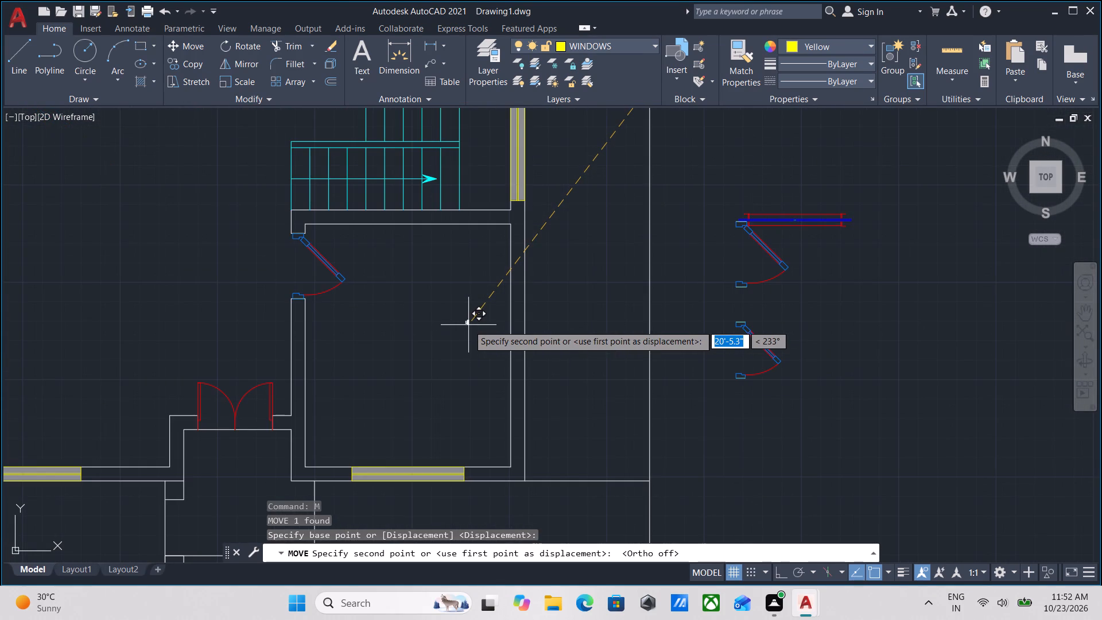
scroll(468, 325, up, 3)
scroll(529, 312, up, 2)
scroll(541, 304, down, 1)
middle_drag(541, 304, 567, 381)
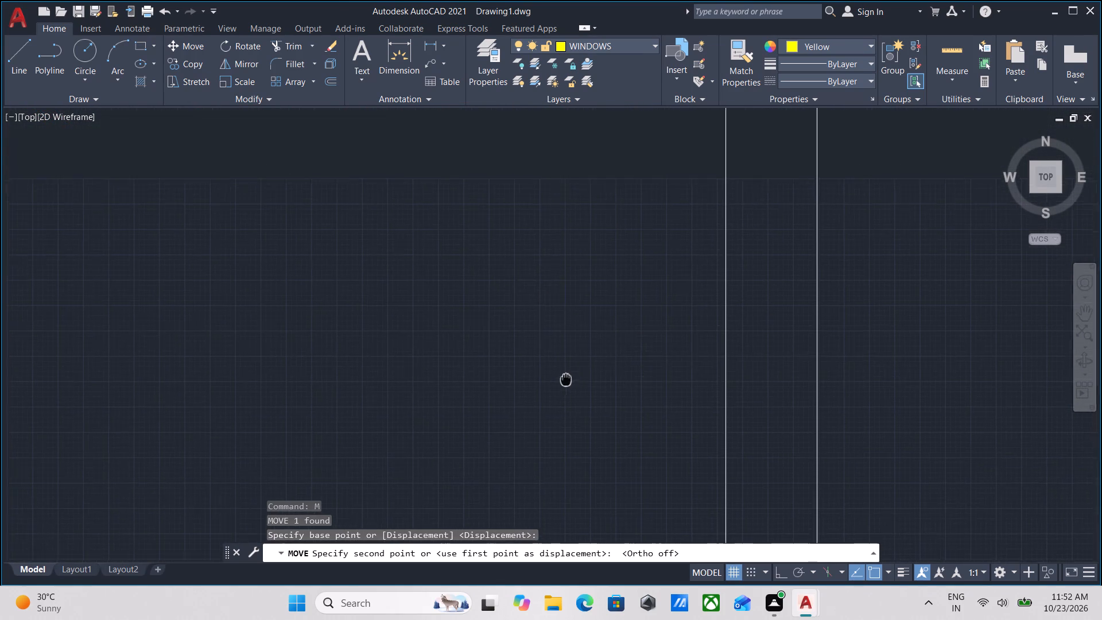
middle_drag(567, 381, 566, 381)
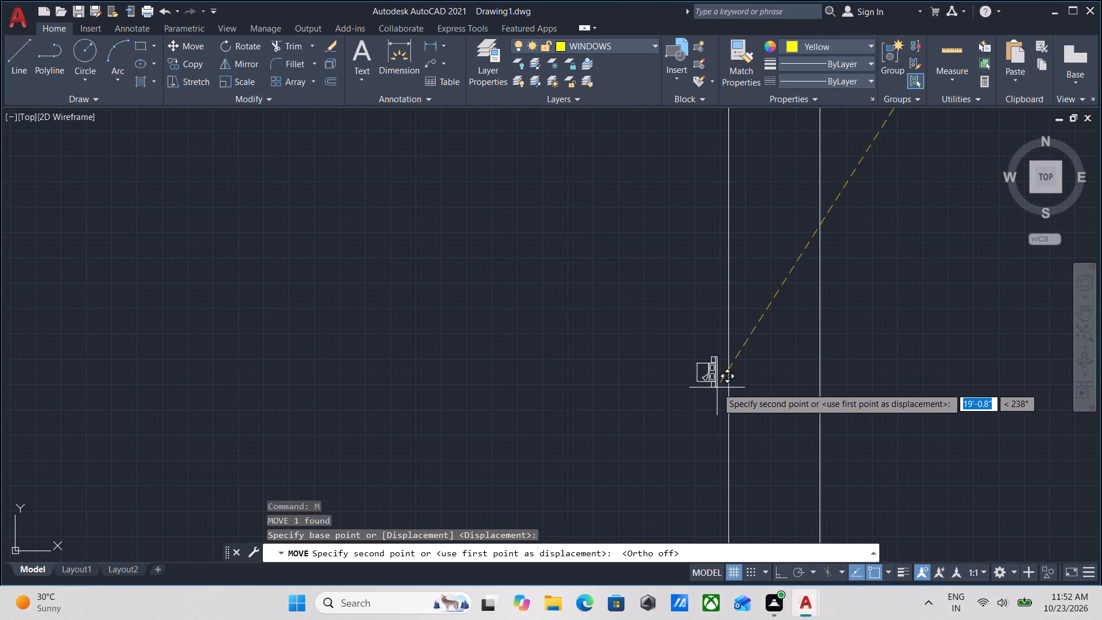
click(717, 387)
scroll(708, 367, up, 6)
key(Escape)
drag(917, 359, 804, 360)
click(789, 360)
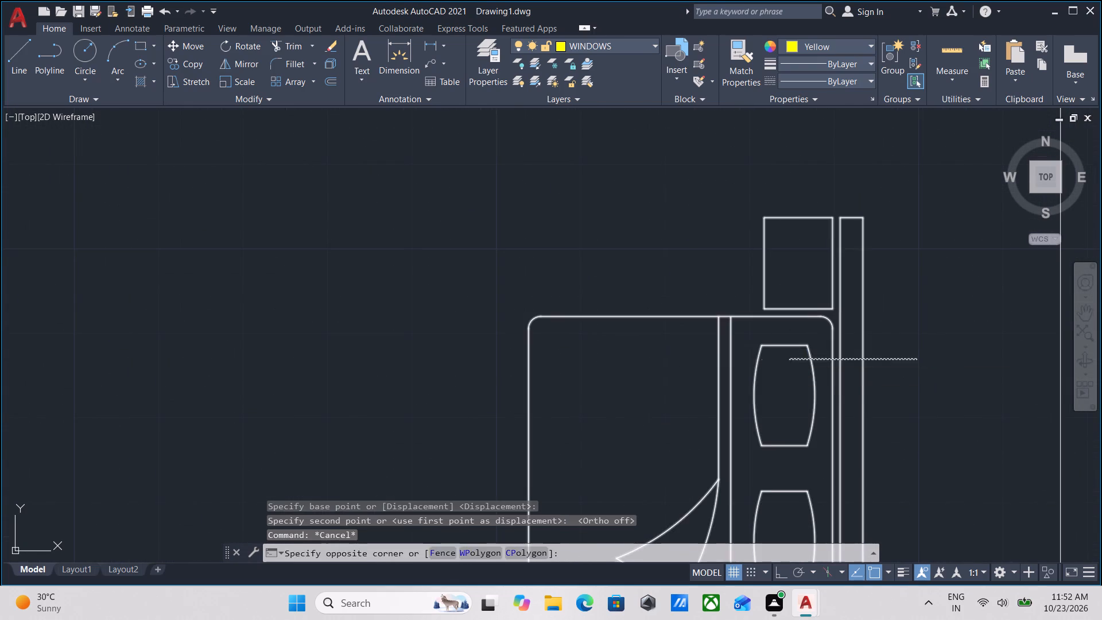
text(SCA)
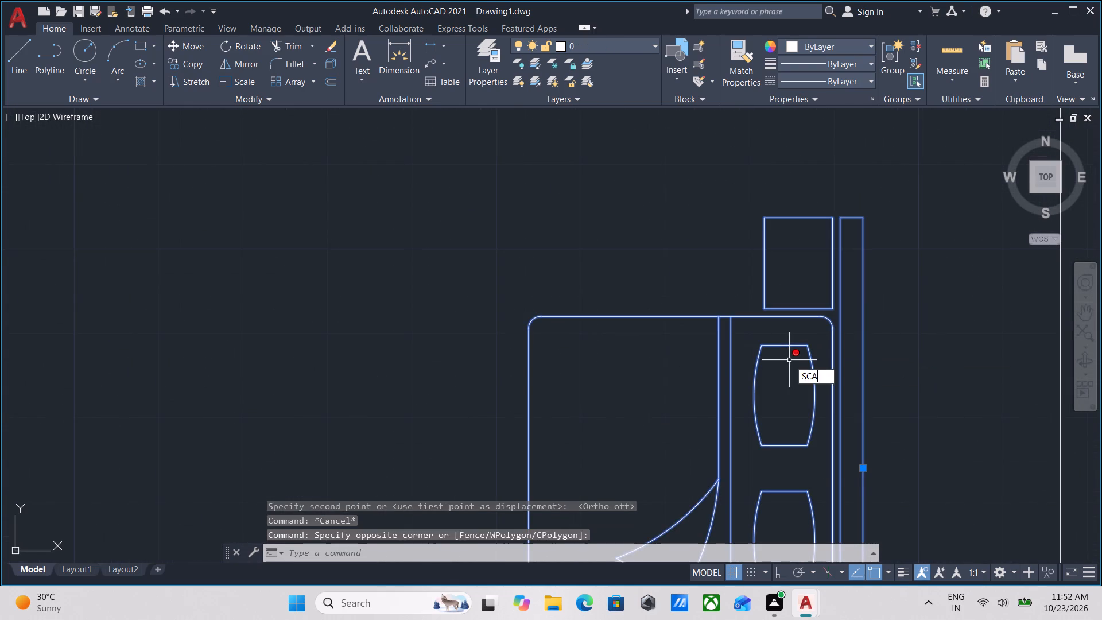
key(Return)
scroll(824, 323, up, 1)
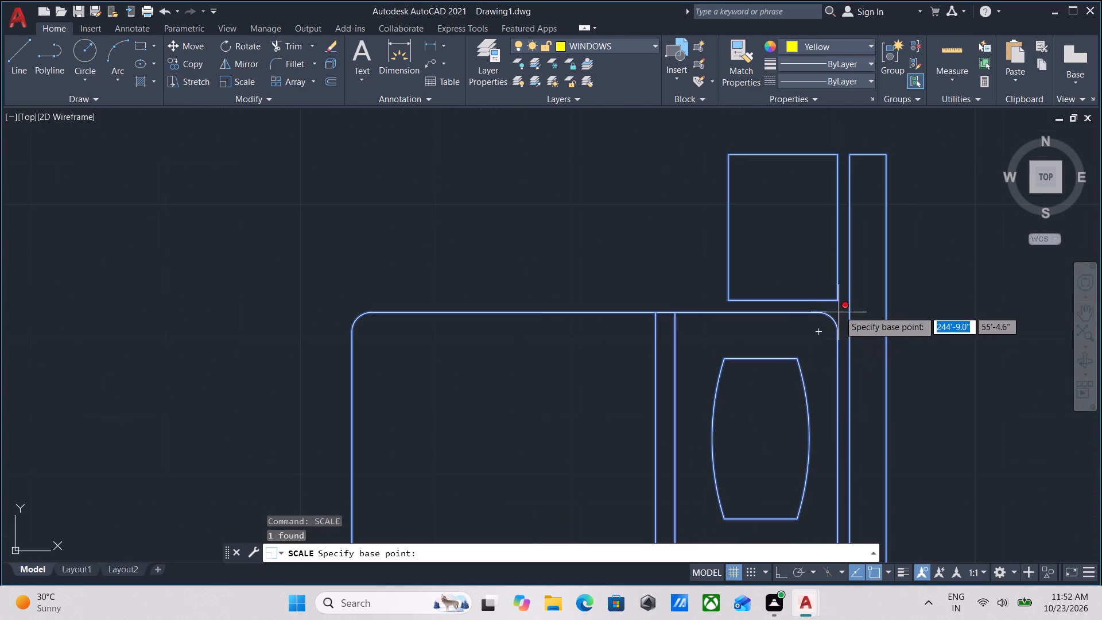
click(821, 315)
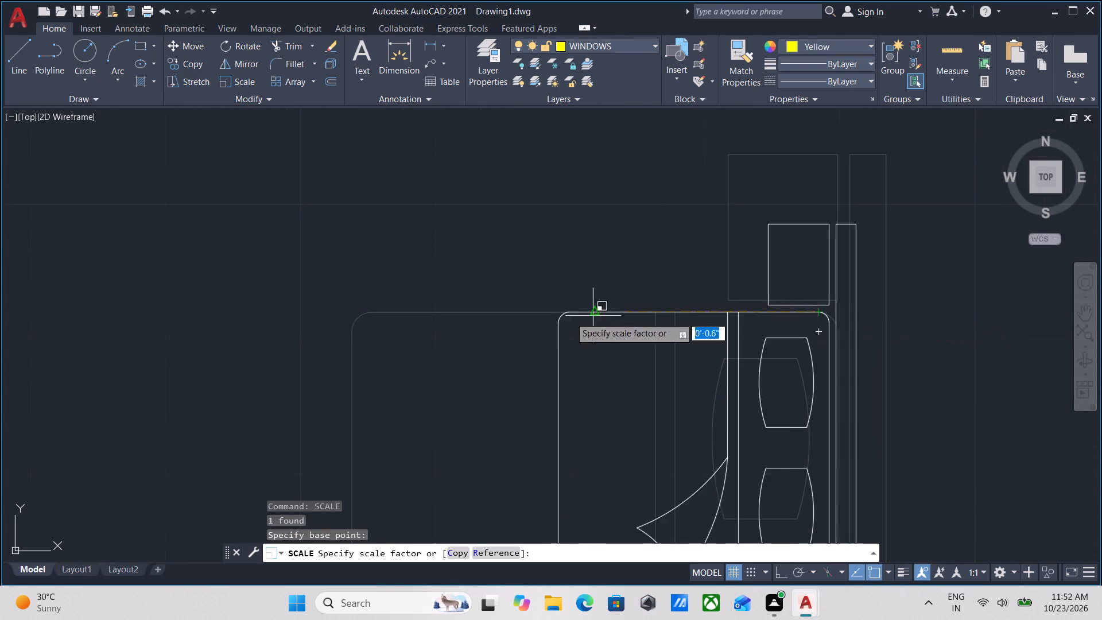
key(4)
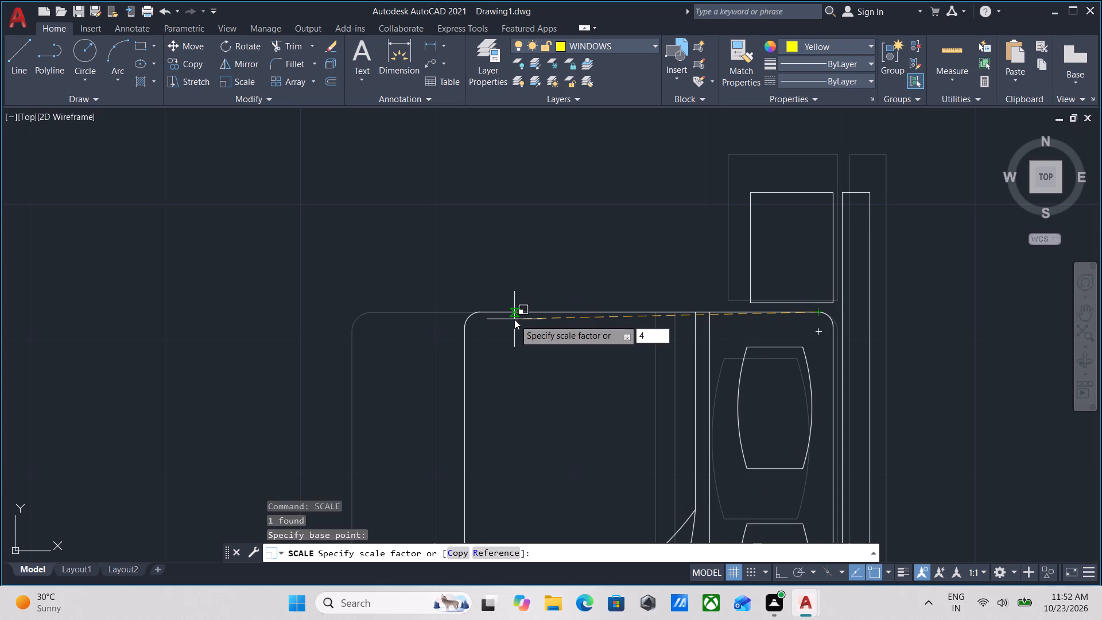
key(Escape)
Scale the bed block by reference from the mattress corner at the headboard, making the mattress's straight upper edge 4' long.
drag(706, 347, 695, 343)
click(594, 285)
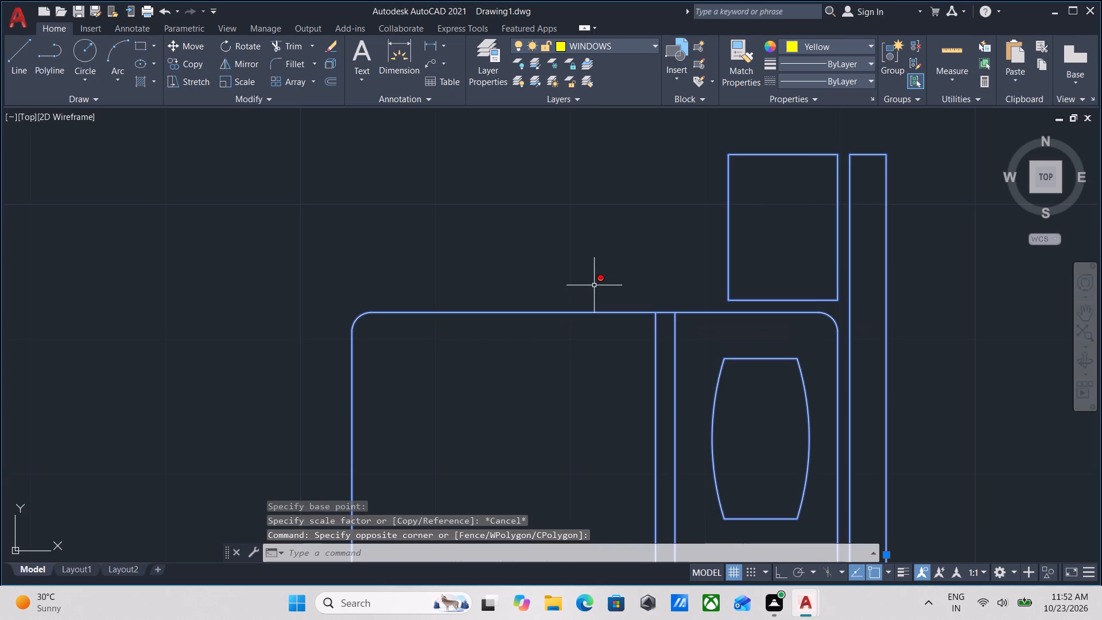
text(SCA)
key(Return)
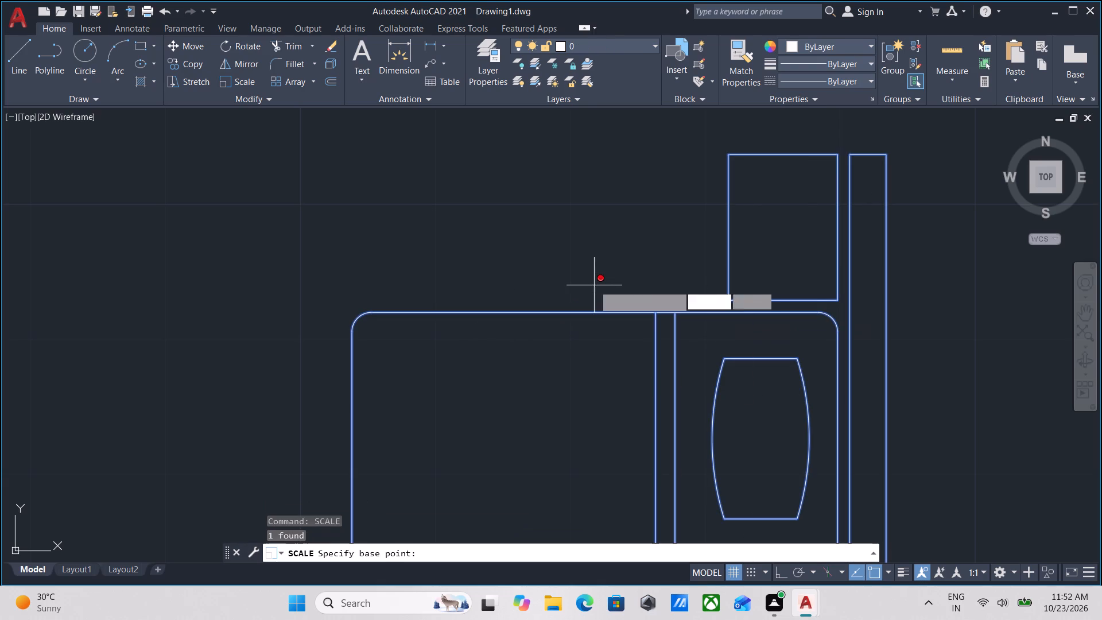
click(823, 313)
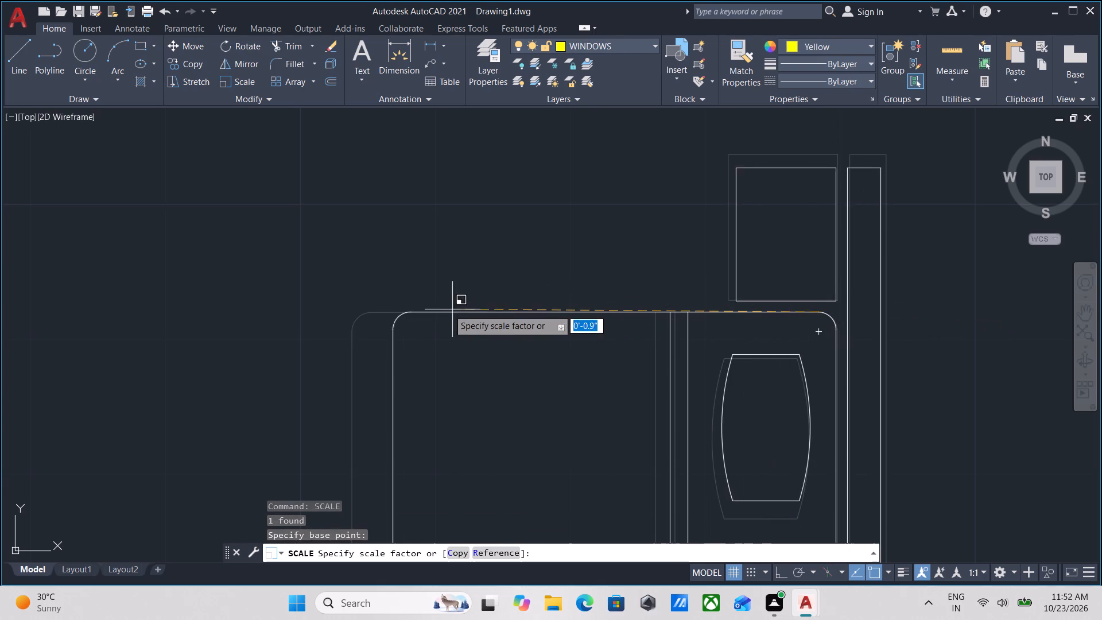
key(r)
key(Return)
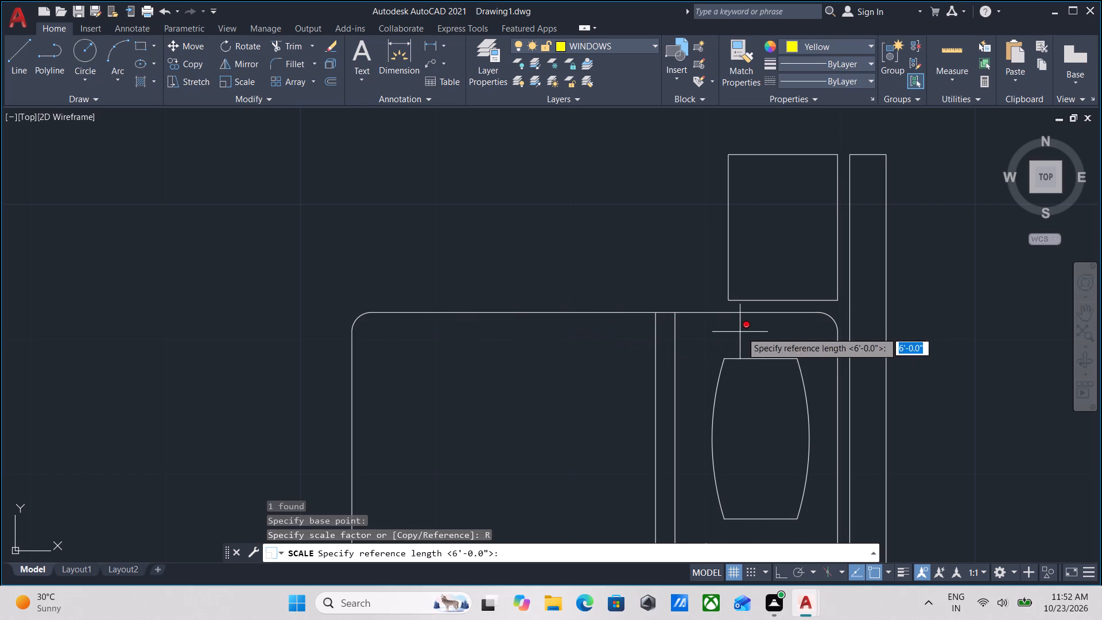
click(820, 316)
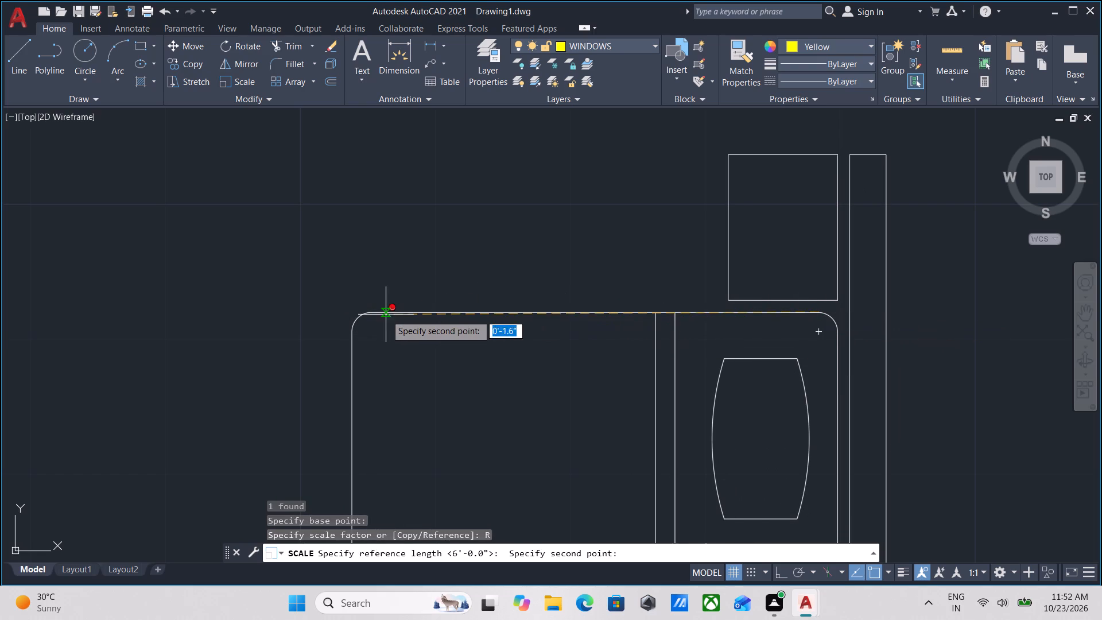
click(366, 314)
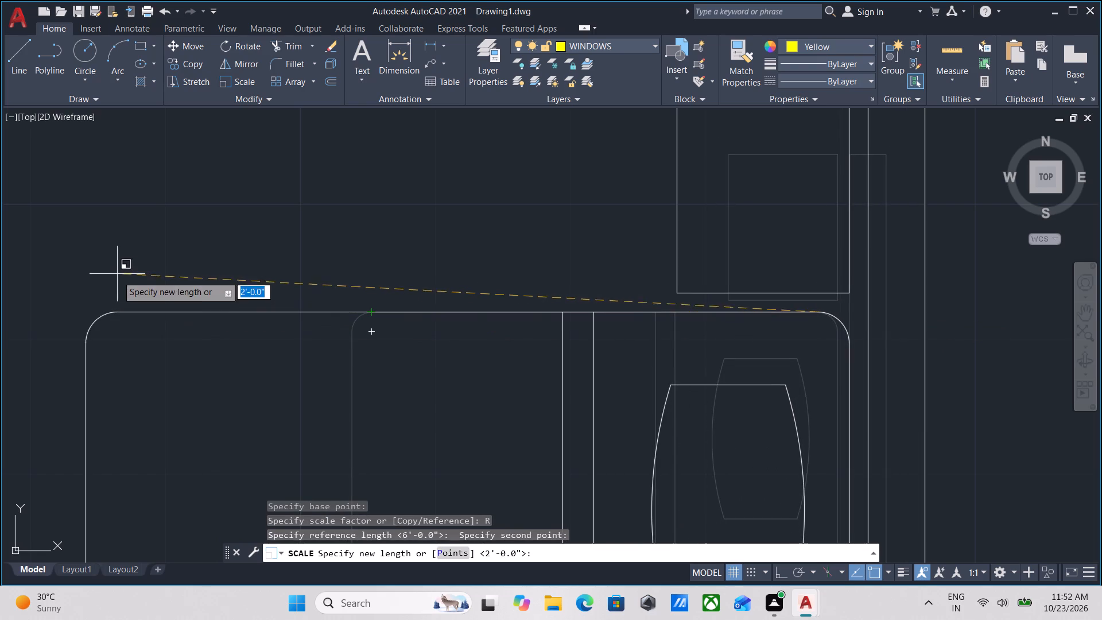
key(F8)
scroll(218, 295, down, 2)
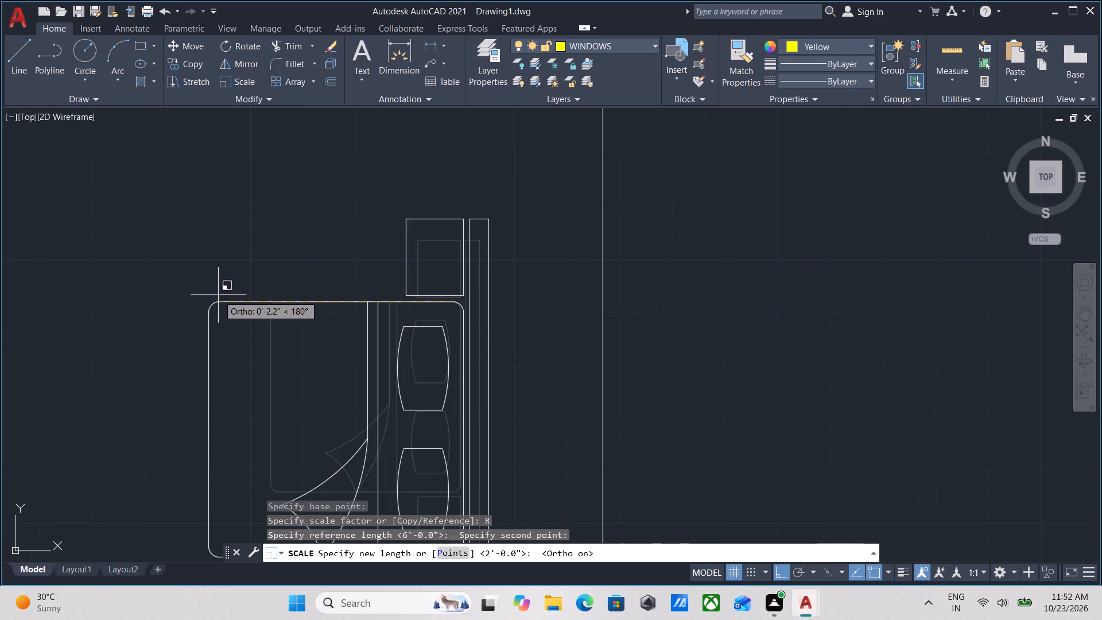
middle_drag(214, 295, 69, 307)
scroll(86, 307, down, 3)
middle_drag(86, 307, 423, 262)
scroll(358, 275, down, 2)
middle_drag(358, 275, 593, 273)
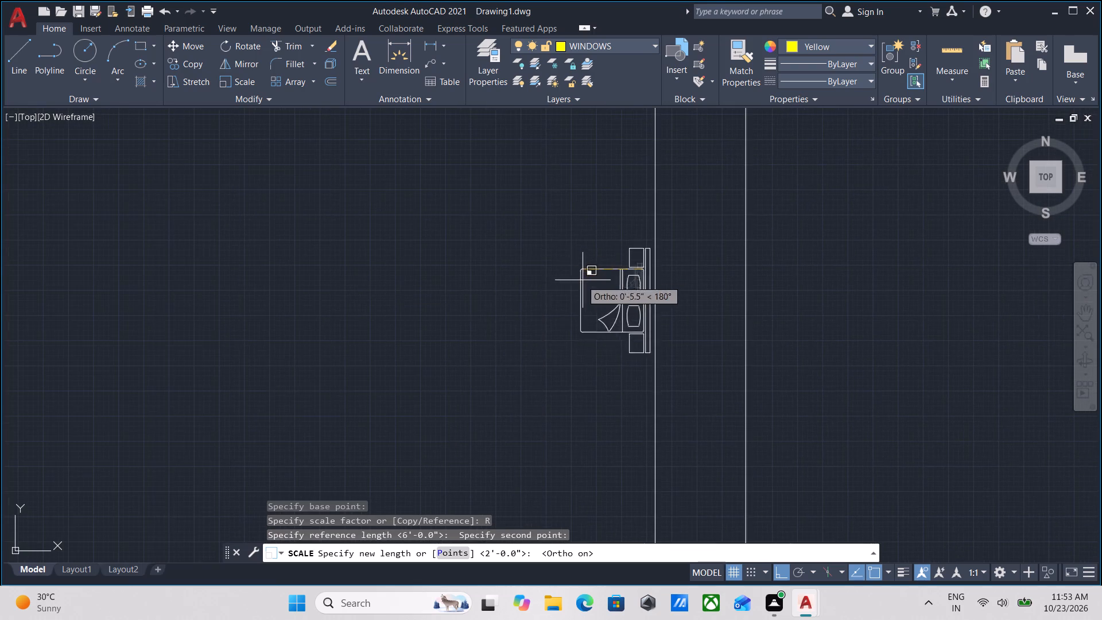
scroll(458, 293, down, 1)
middle_drag(458, 293, 680, 269)
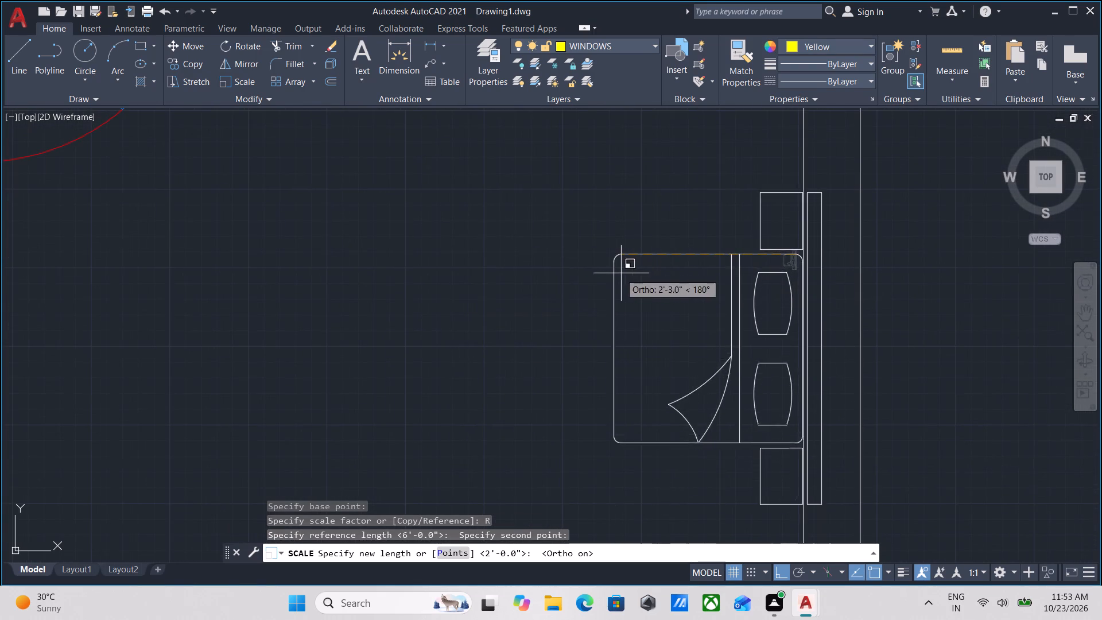
scroll(534, 280, down, 1)
middle_drag(534, 280, 610, 263)
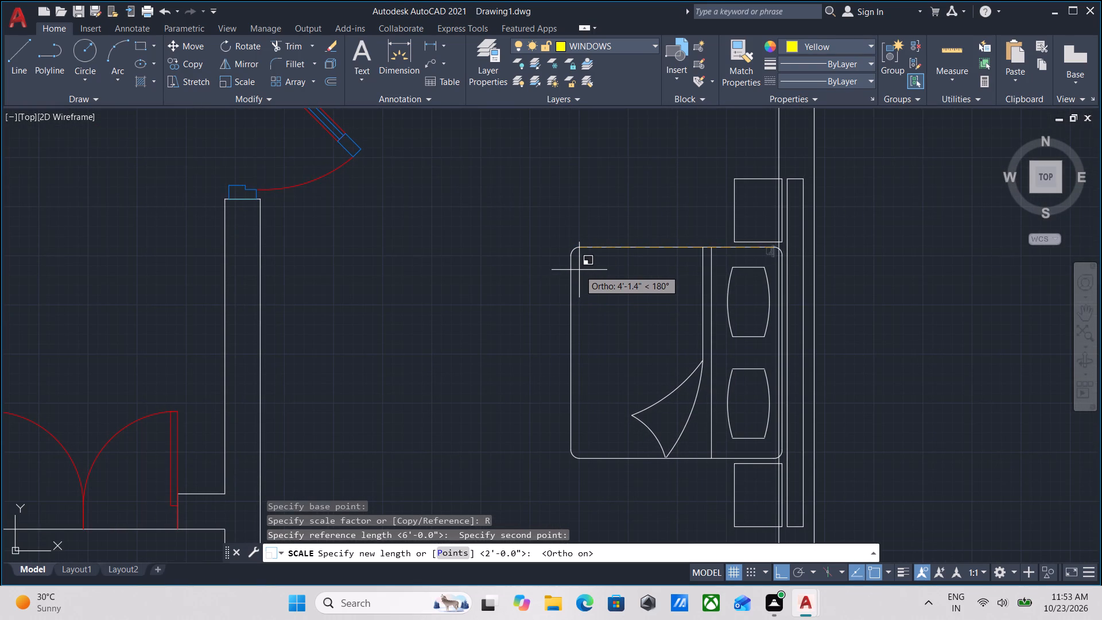
key(4)
key(apostrophe)
key(Return)
scroll(599, 270, down, 1)
middle_drag(599, 270, 570, 274)
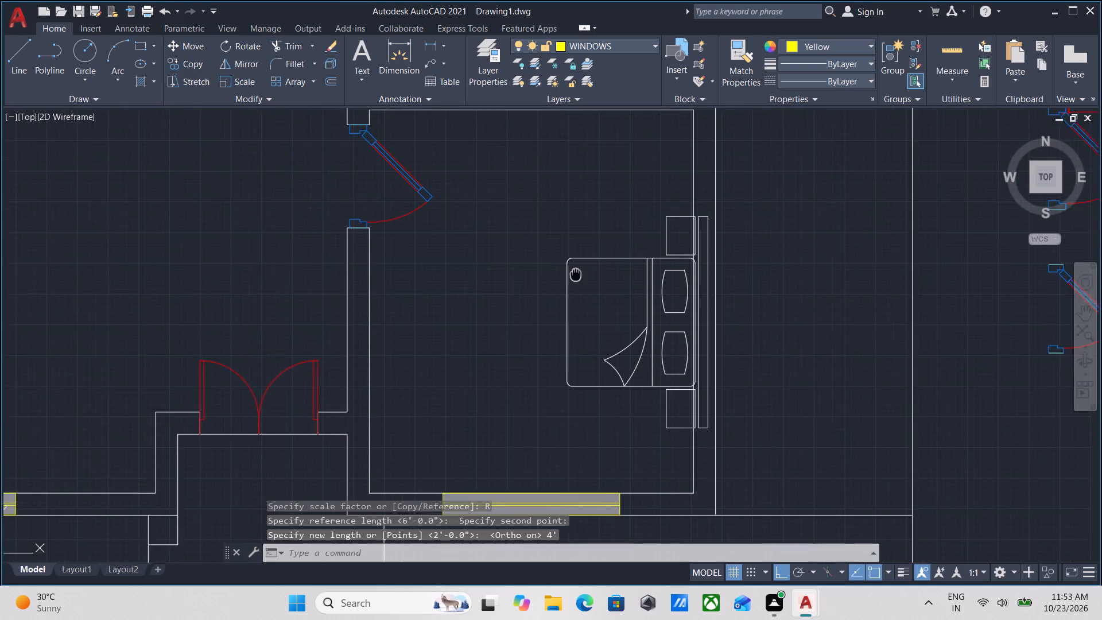
middle_drag(570, 274, 564, 276)
Shift the enlarged bed horizontally into the room until the headboard's back meets the inner face of the east wall.
drag(587, 278, 575, 266)
click(523, 219)
scroll(640, 326, up, 2)
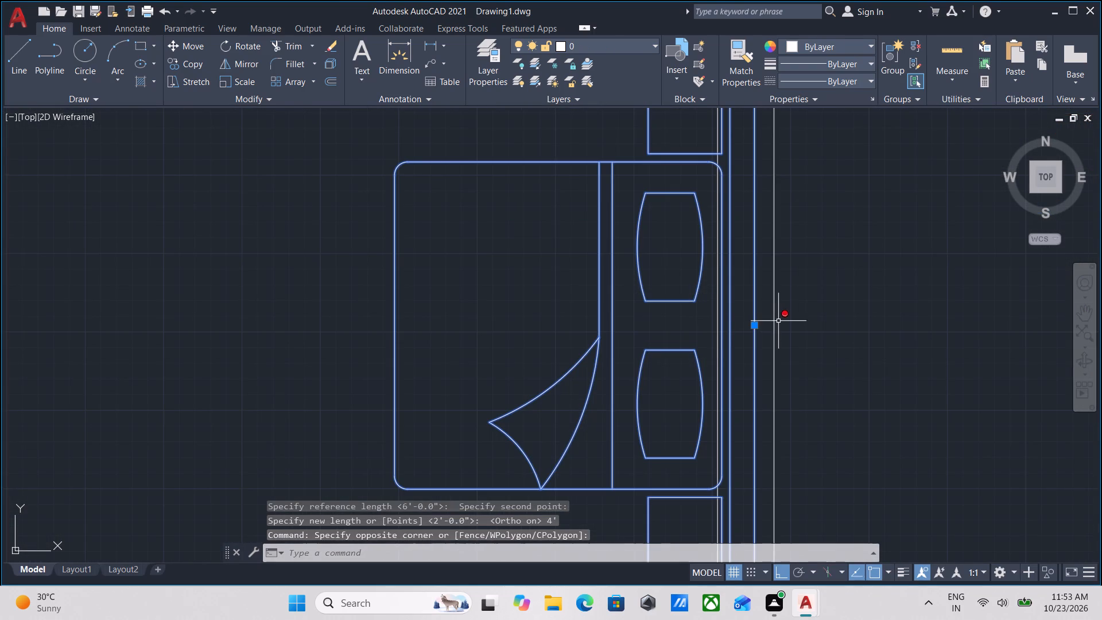
click(755, 325)
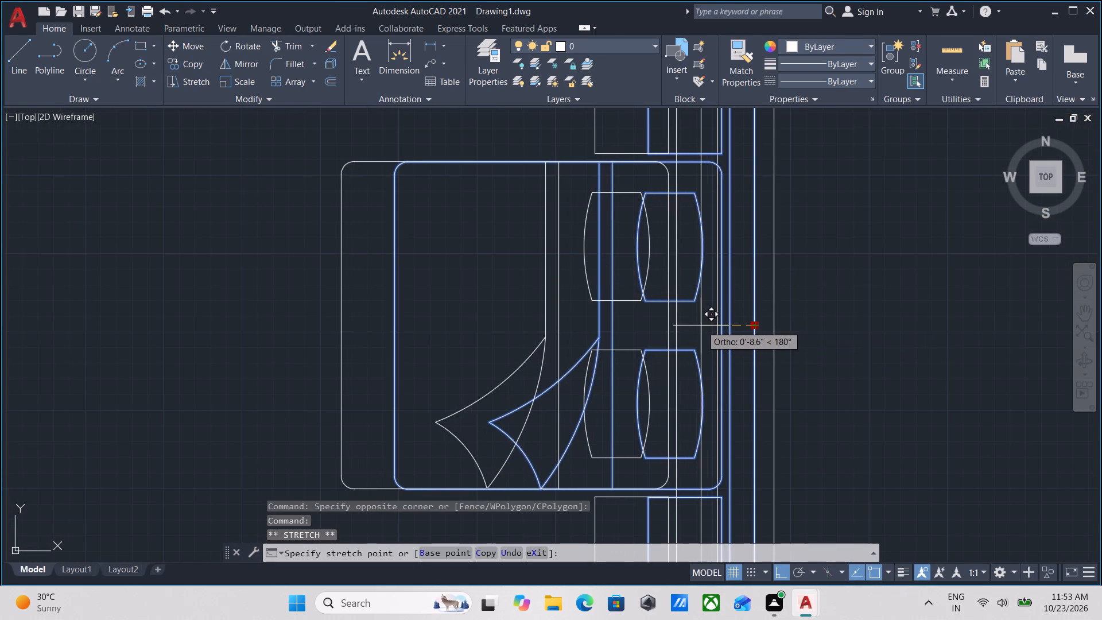
click(711, 325)
scroll(714, 323, down, 2)
middle_drag(714, 323, 713, 352)
scroll(689, 355, up, 2)
scroll(689, 353, down, 2)
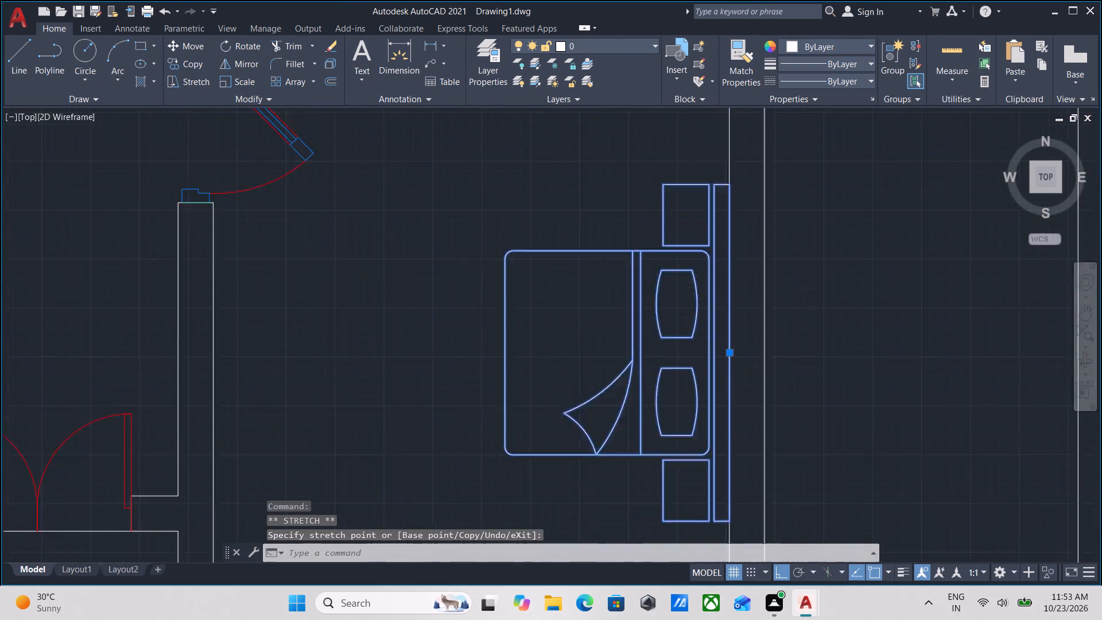
middle_drag(689, 335, 694, 288)
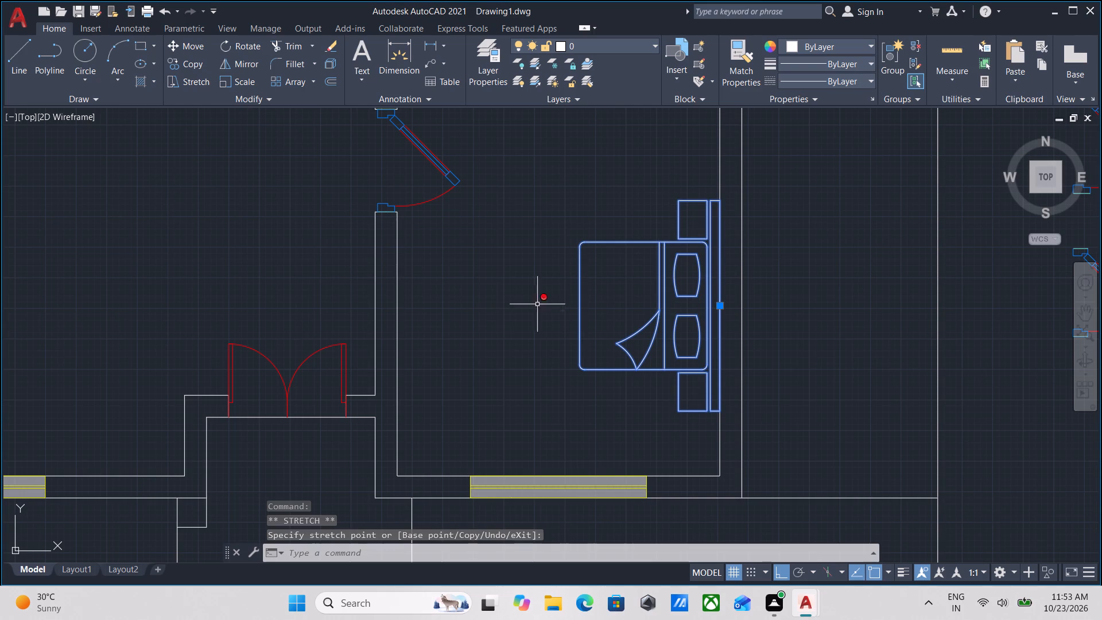
Shift the bed horizontally a few inches farther into the room, leaving a small gap between headboard and east wall.
middle_drag(561, 293, 474, 309)
click(519, 299)
click(486, 269)
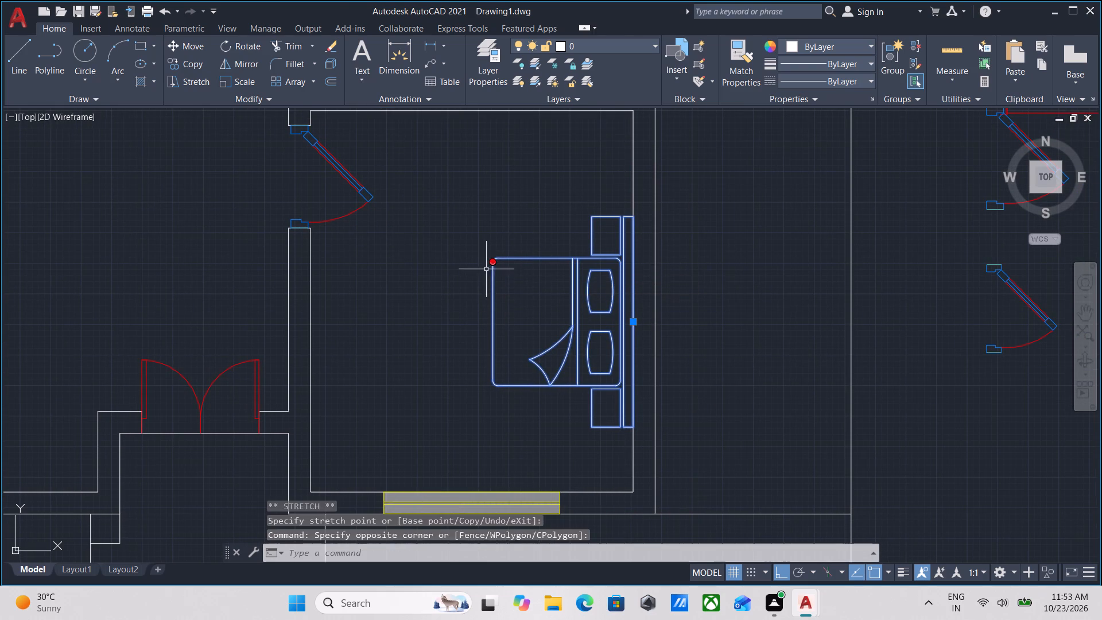
click(634, 320)
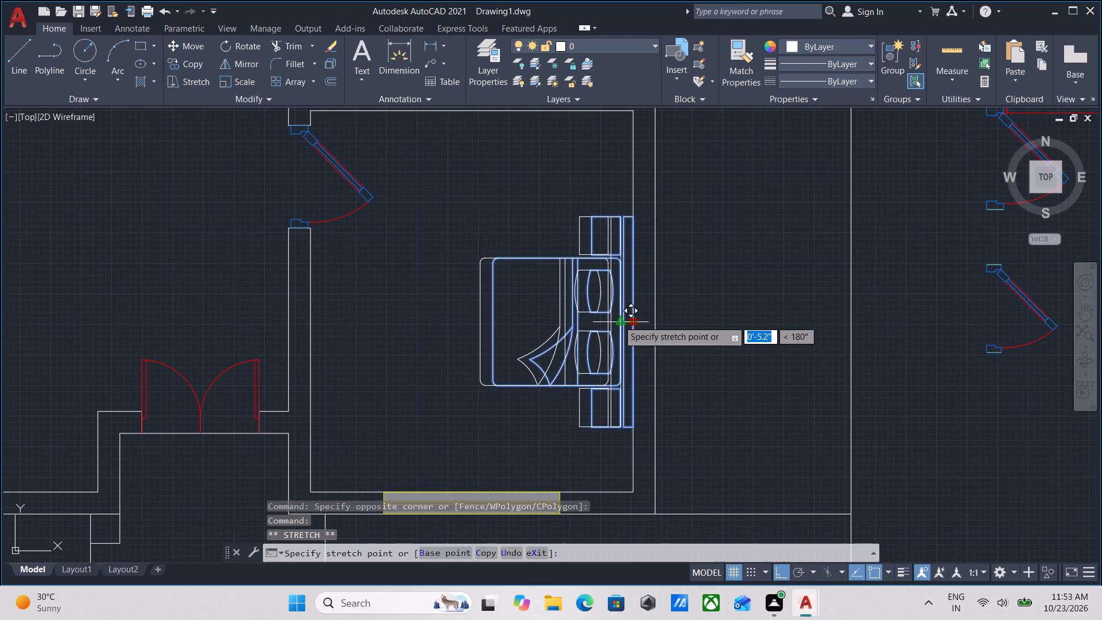
click(625, 320)
scroll(625, 320, down, 1)
middle_drag(625, 320, 603, 373)
key(Escape)
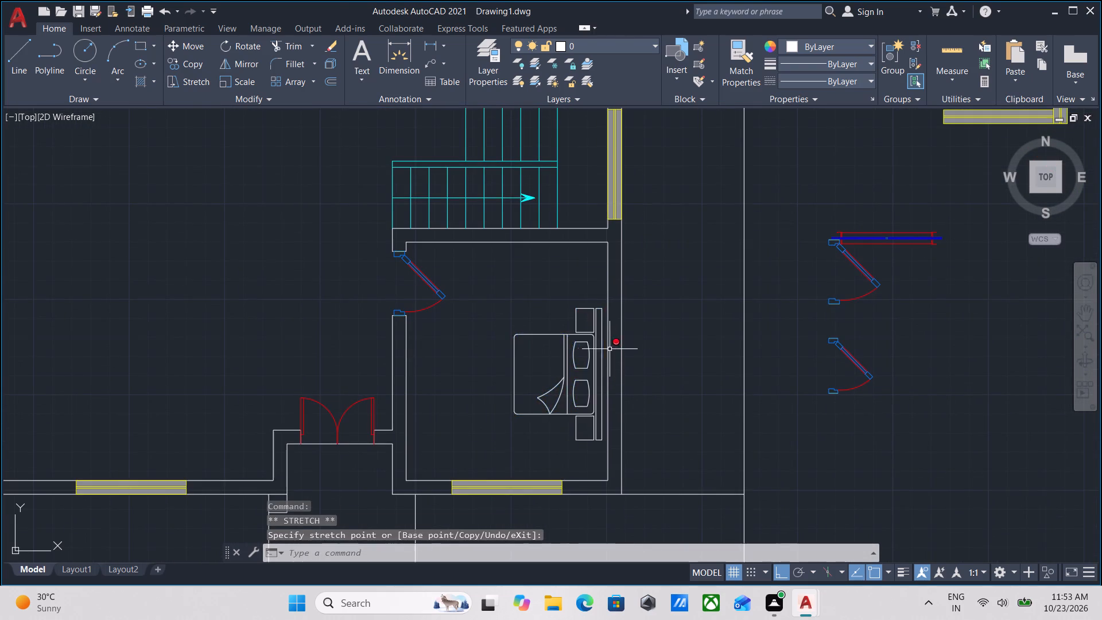
Move the upright wardrobe block by its lower corner into the room below the staircase, near the west wall, with Ortho off.
scroll(550, 350, down, 1)
middle_drag(550, 350, 554, 312)
scroll(487, 354, up, 1)
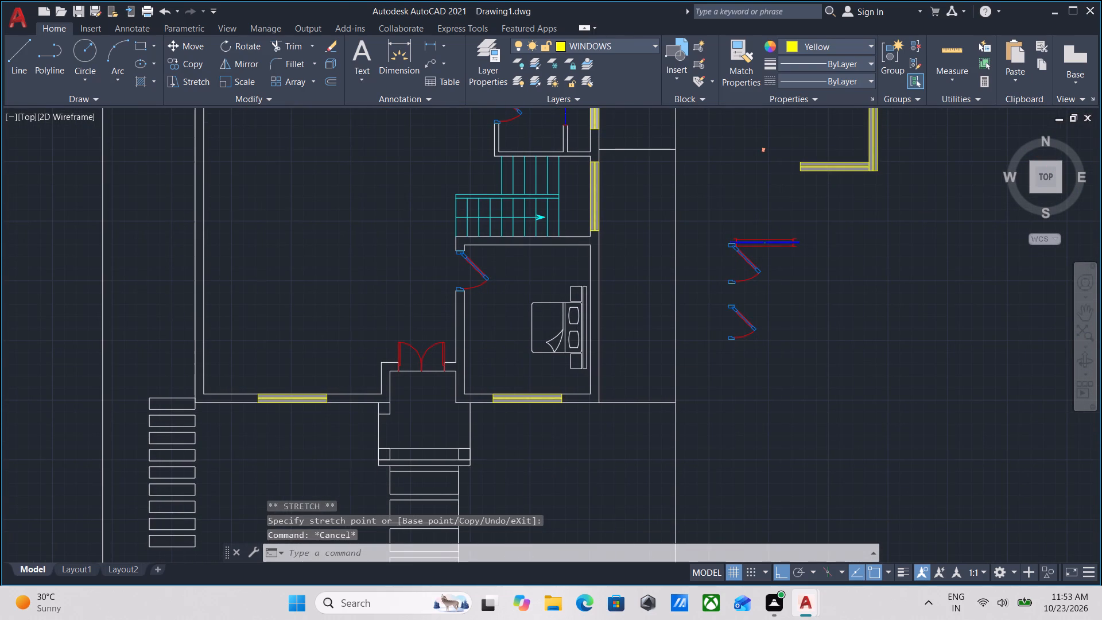
scroll(501, 351, down, 1)
middle_drag(499, 351, 219, 366)
middle_drag(579, 299, 553, 391)
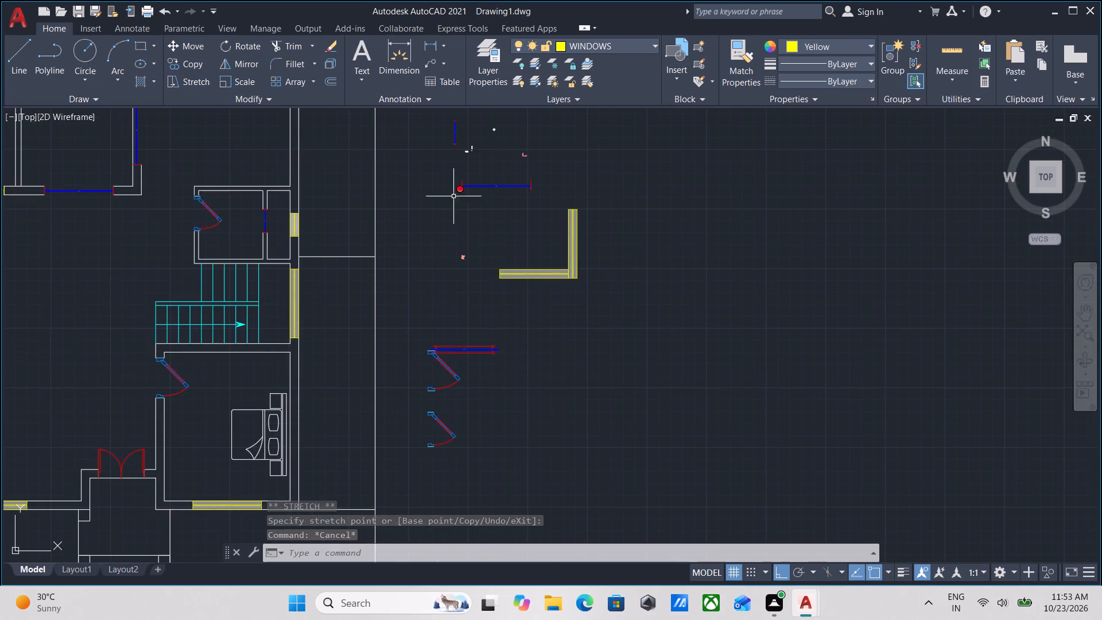
scroll(455, 180, up, 1)
middle_drag(460, 172, 482, 377)
scroll(519, 312, up, 2)
scroll(481, 367, up, 6)
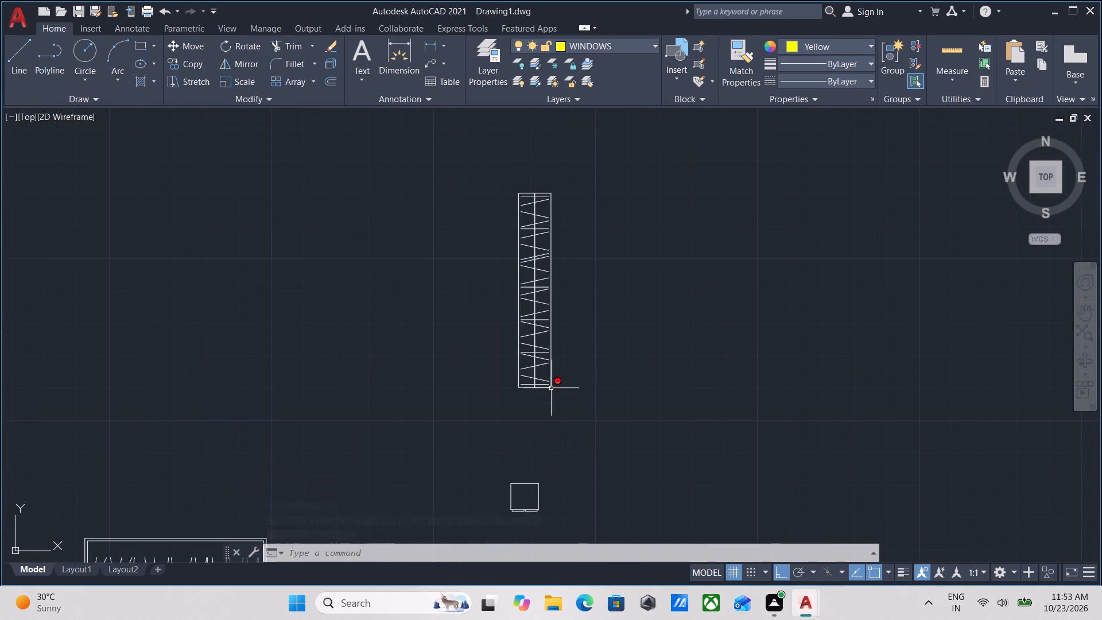
drag(589, 414, 581, 409)
click(495, 323)
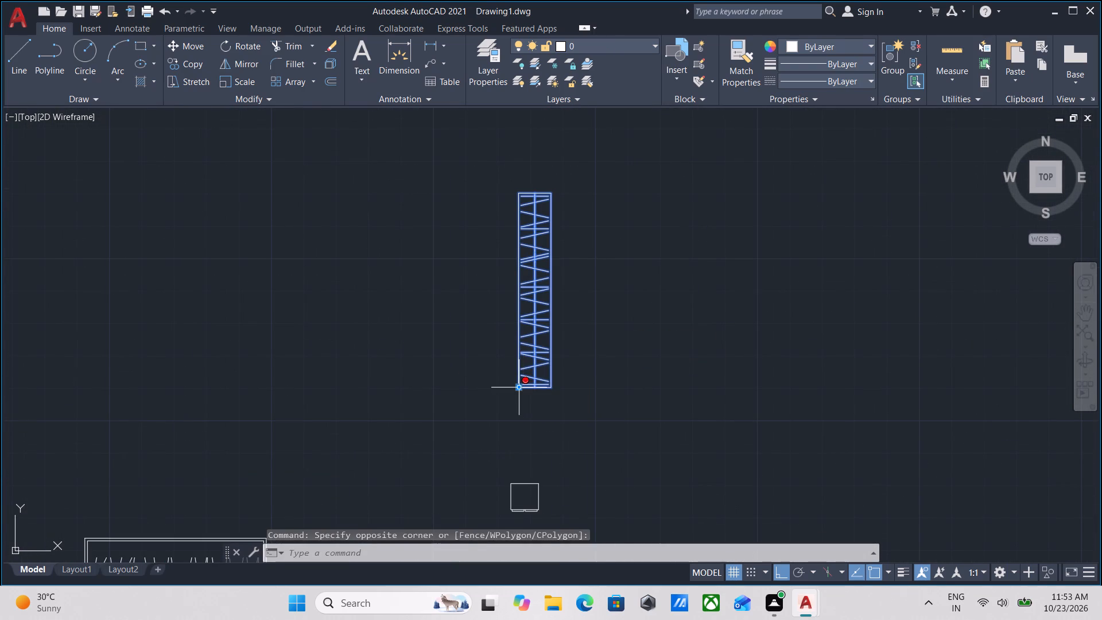
click(515, 389)
scroll(173, 421, down, 3)
middle_drag(173, 421, 381, 275)
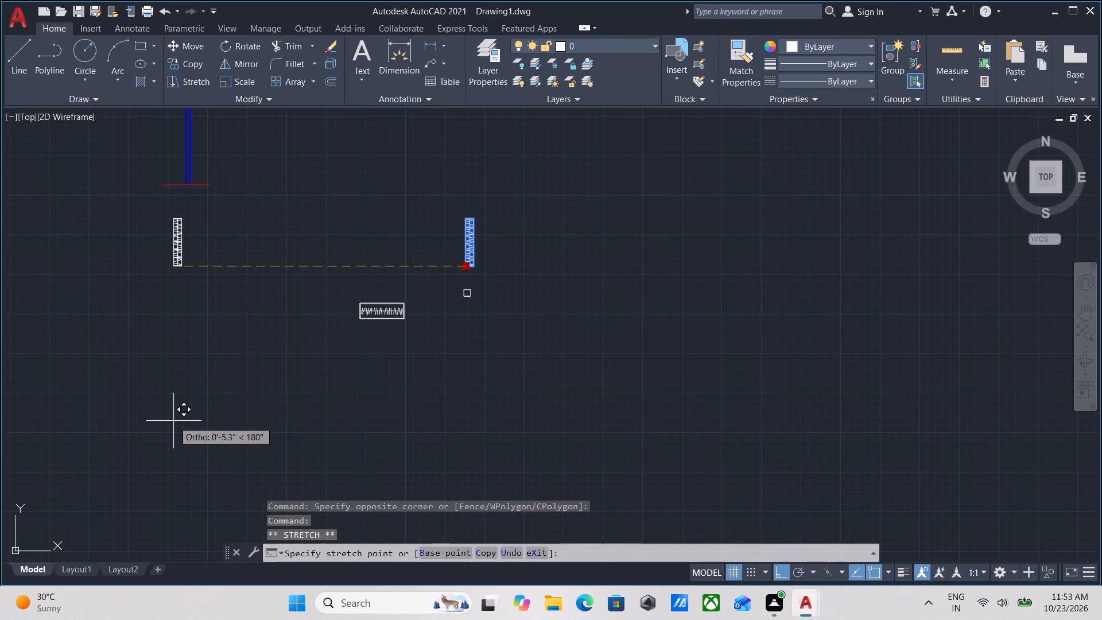
key(F8)
scroll(381, 275, down, 3)
middle_drag(344, 291, 522, 152)
scroll(387, 291, down, 4)
middle_drag(400, 282, 537, 146)
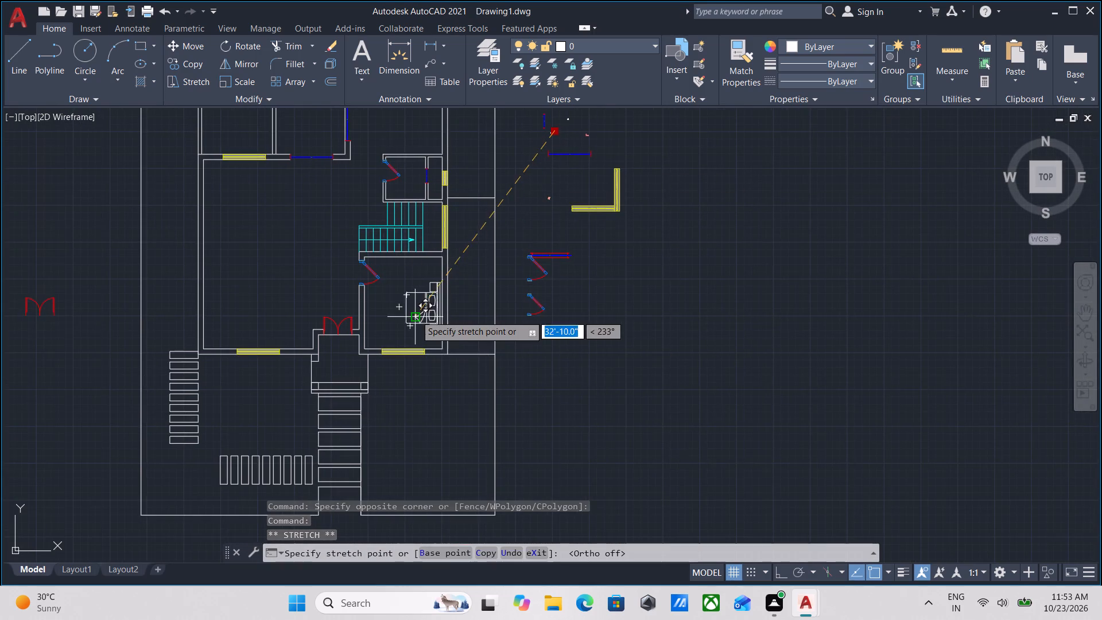
scroll(365, 311, up, 5)
scroll(412, 322, up, 3)
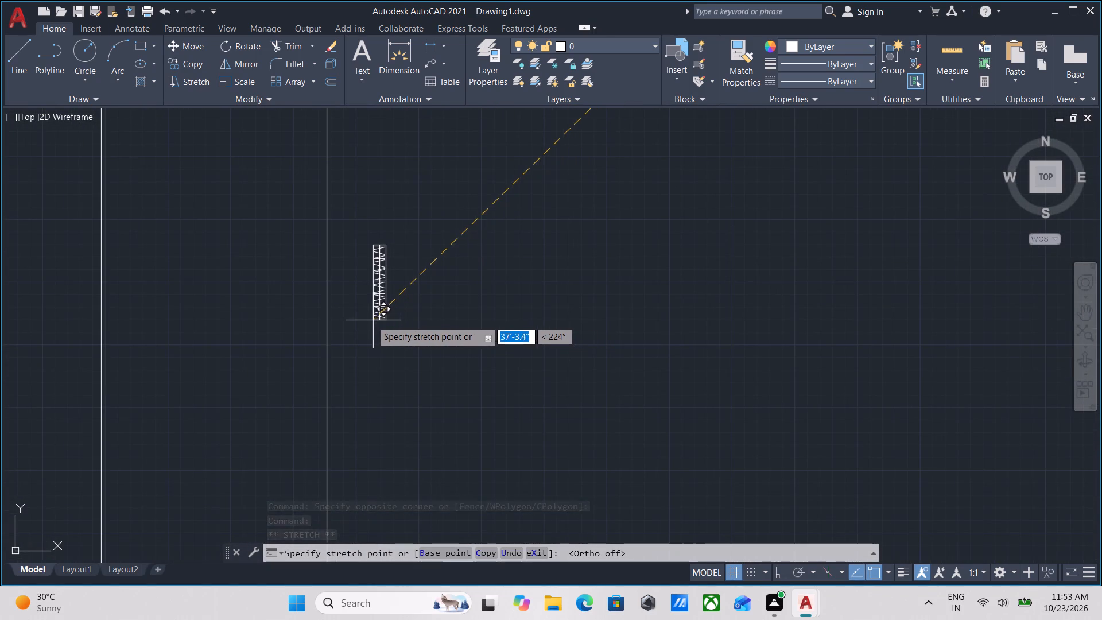
click(366, 320)
scroll(415, 265, up, 2)
key(Escape)
Scale the wardrobe block from its upper corner nearest the west wall, picking a factor of about 2'-0.8".
click(365, 301)
click(281, 279)
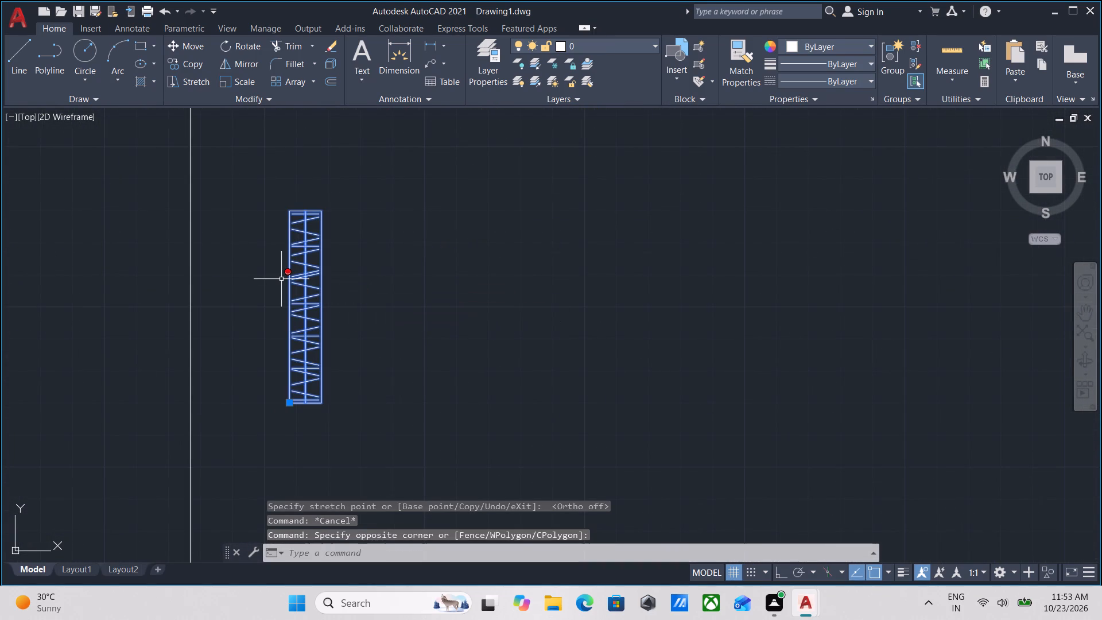
text(SCAL)
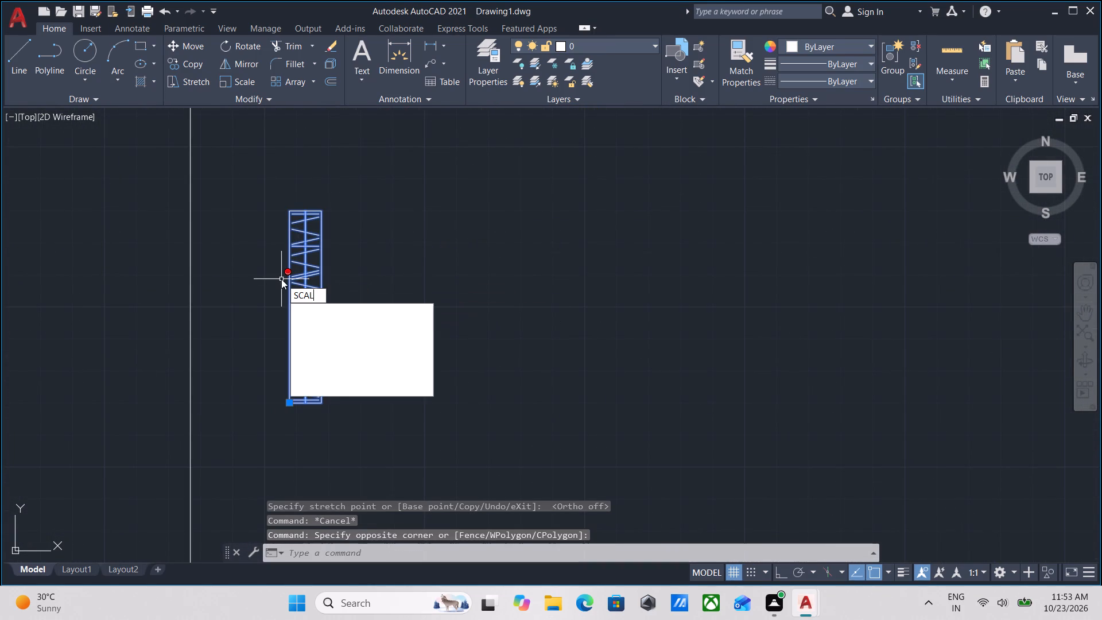
key(e)
key(Return)
scroll(285, 262, up, 1)
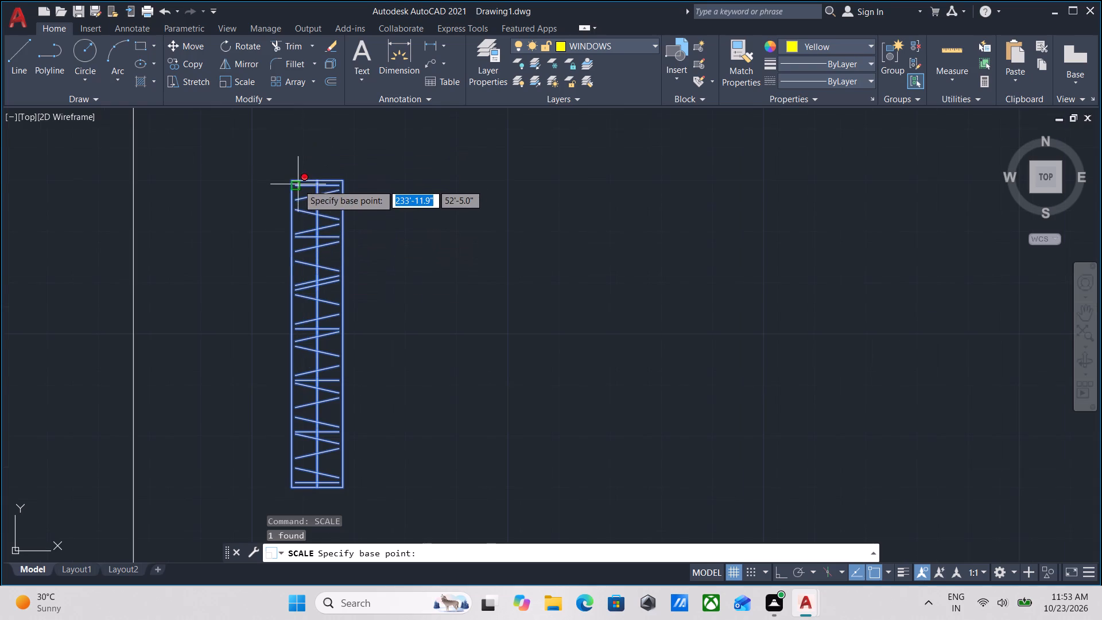
click(293, 177)
scroll(301, 385, down, 3)
middle_drag(301, 385, 344, 239)
scroll(354, 265, down, 4)
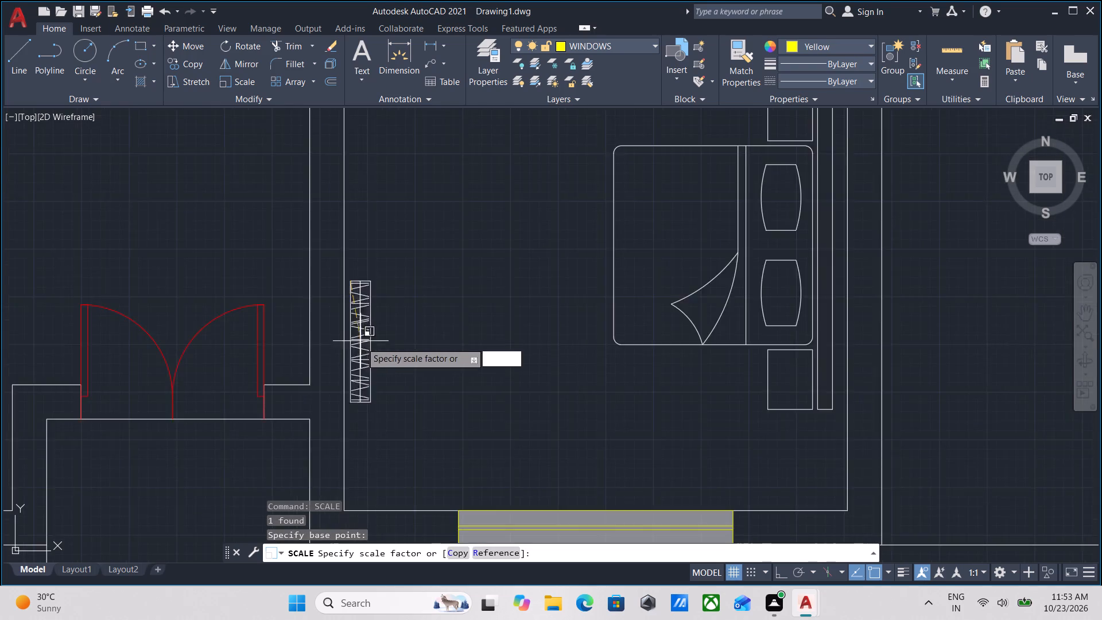
scroll(362, 344, down, 4)
middle_drag(364, 350, 367, 328)
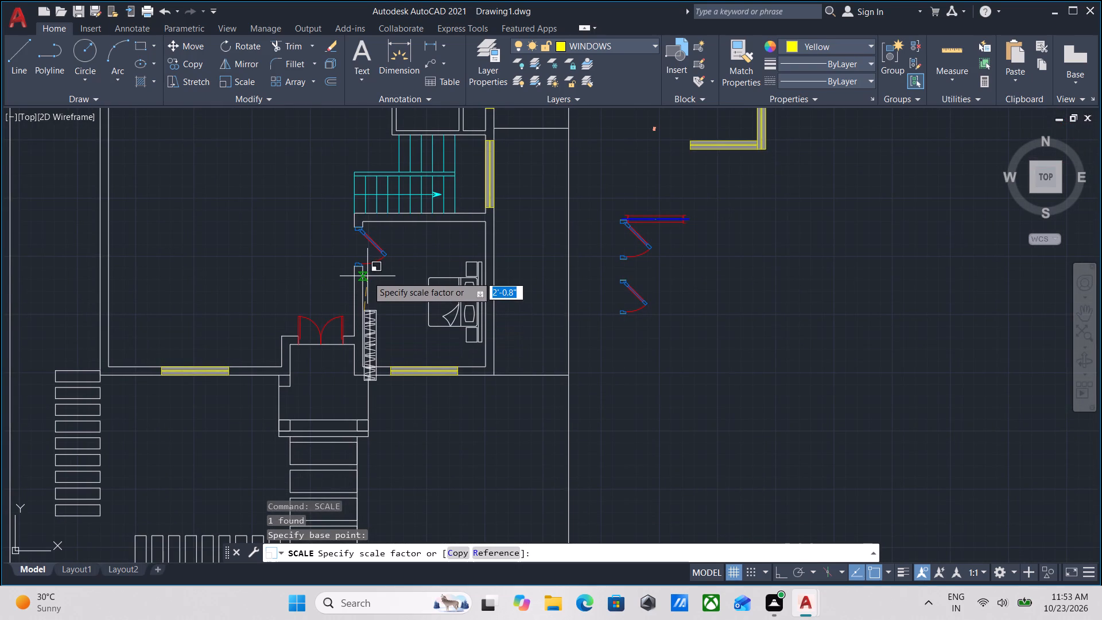
click(367, 276)
Move the enlarged wardrobe by its lower corner into the bedroom's southwest corner, leaving small gaps to the west and south walls.
scroll(374, 378, up, 2)
click(395, 414)
click(370, 378)
scroll(370, 382, up, 3)
click(275, 399)
middle_drag(269, 255, 302, 362)
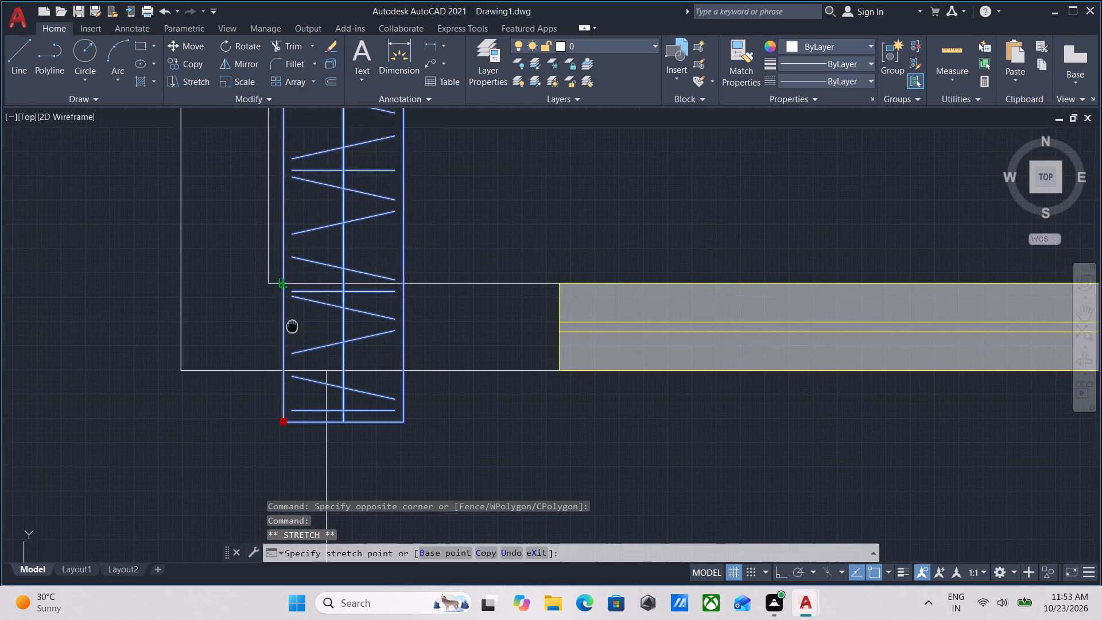
middle_drag(302, 362, 328, 472)
click(333, 452)
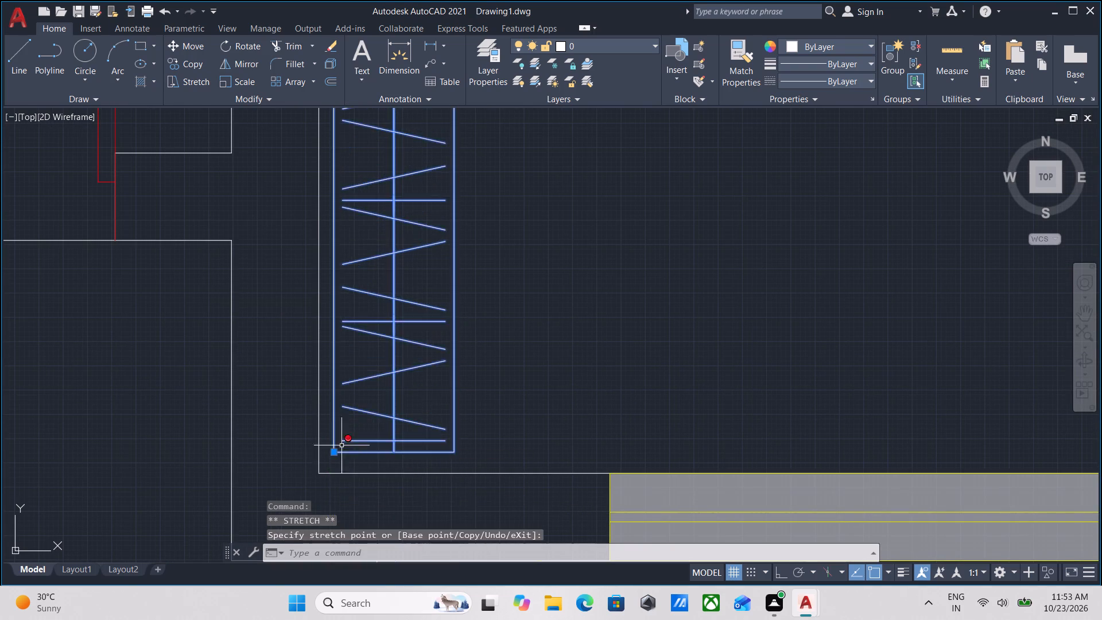
scroll(353, 432, down, 3)
middle_drag(353, 432, 360, 530)
middle_drag(386, 482, 388, 456)
key(Escape)
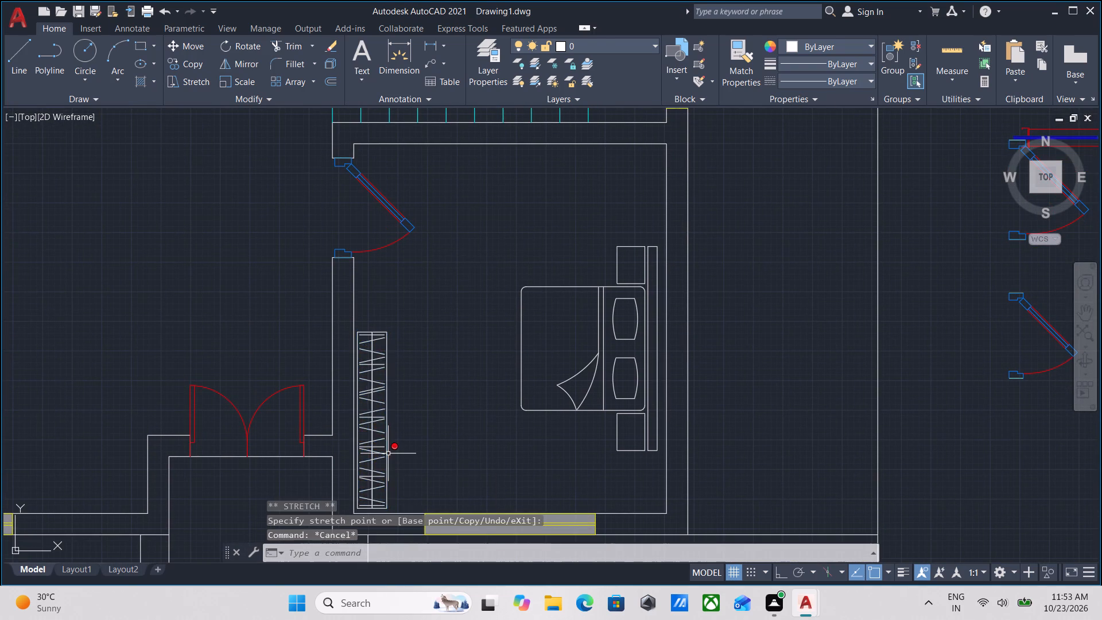
Rotate the L-shaped kitchen counter block beside the plan 180° about its outer corner.
scroll(436, 433, down, 2)
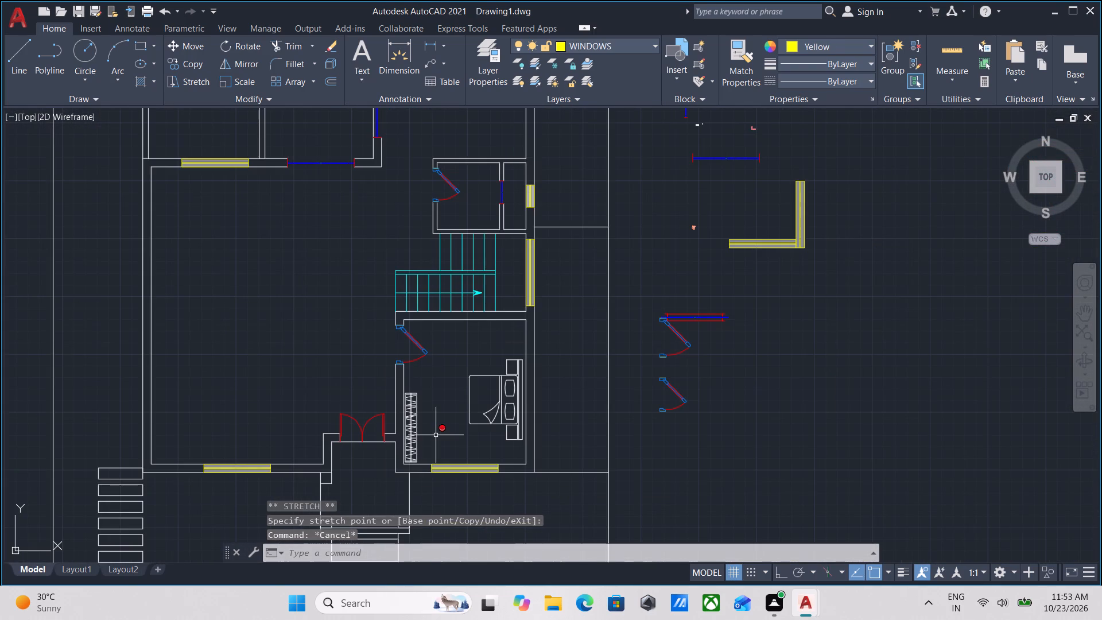
middle_drag(433, 428, 443, 495)
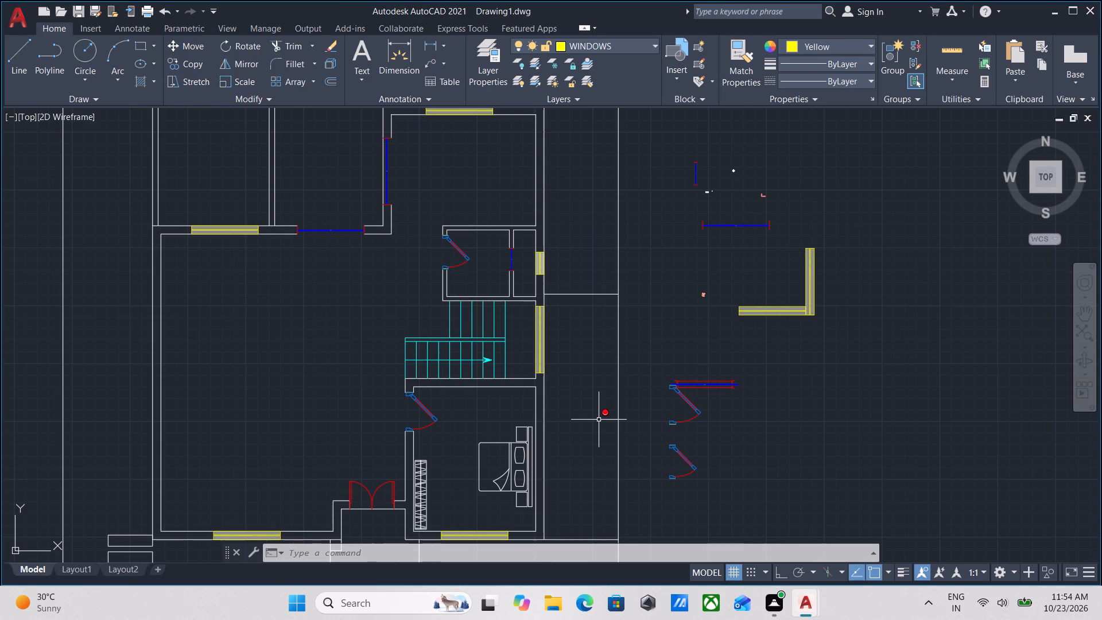
middle_drag(541, 377, 421, 532)
scroll(624, 358, up, 2)
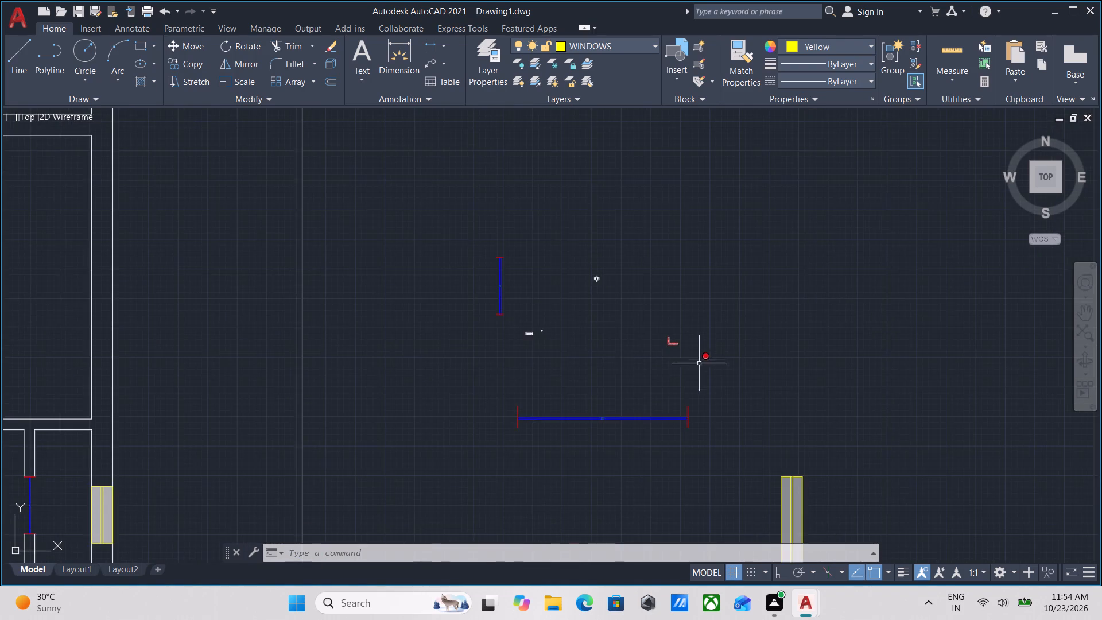
scroll(710, 359, up, 2)
click(676, 350)
click(595, 284)
scroll(602, 314, up, 3)
scroll(607, 387, up, 2)
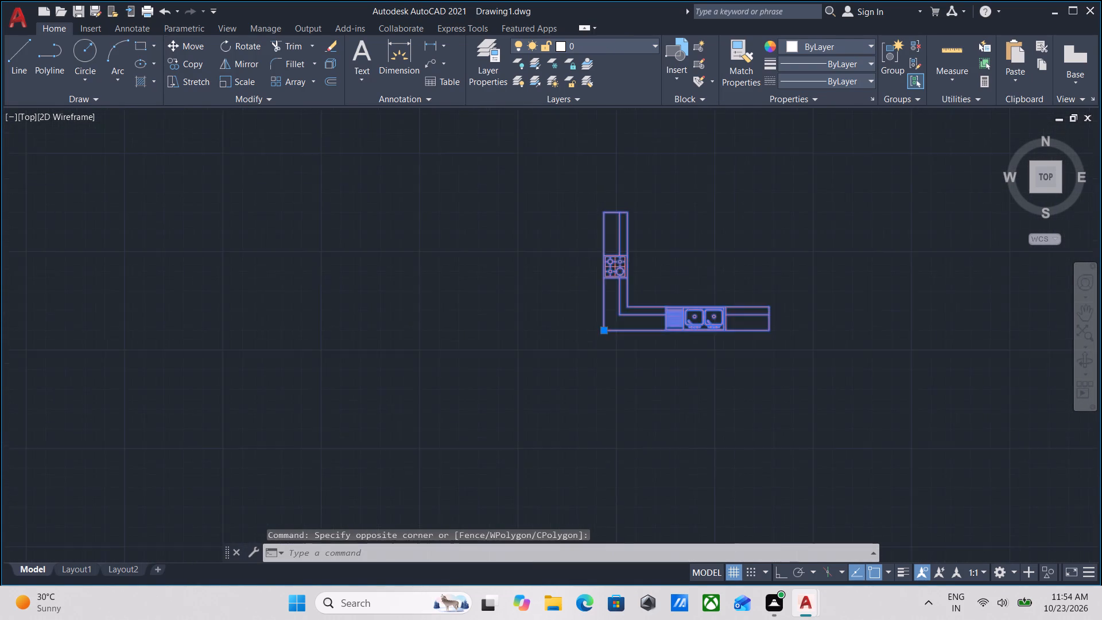
key(r)
key(o)
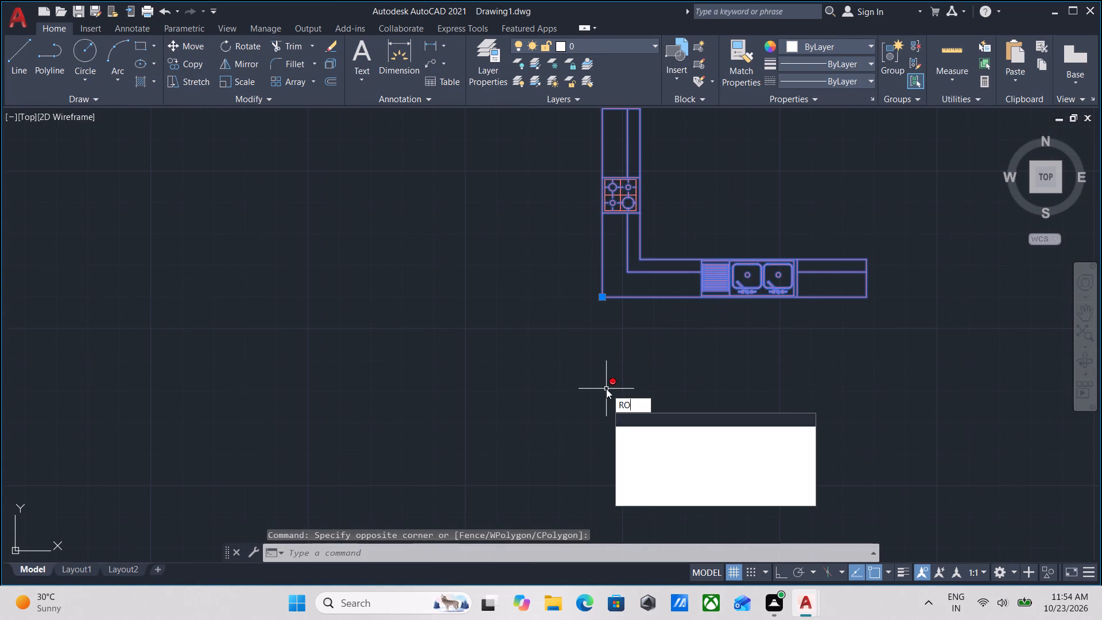
key(Return)
click(600, 296)
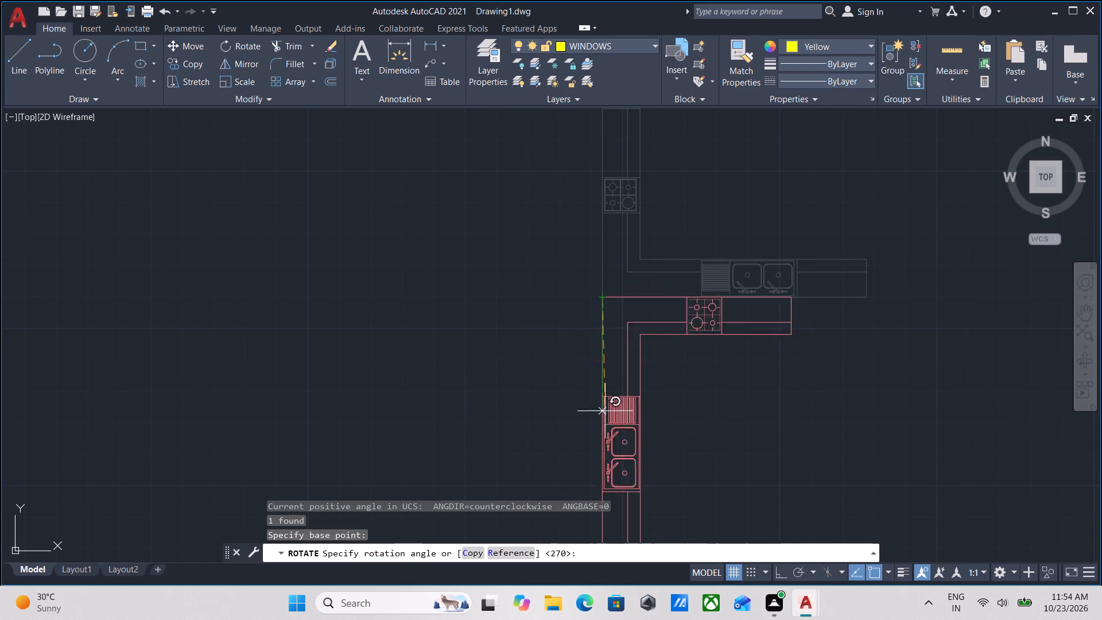
middle_drag(566, 192, 624, 378)
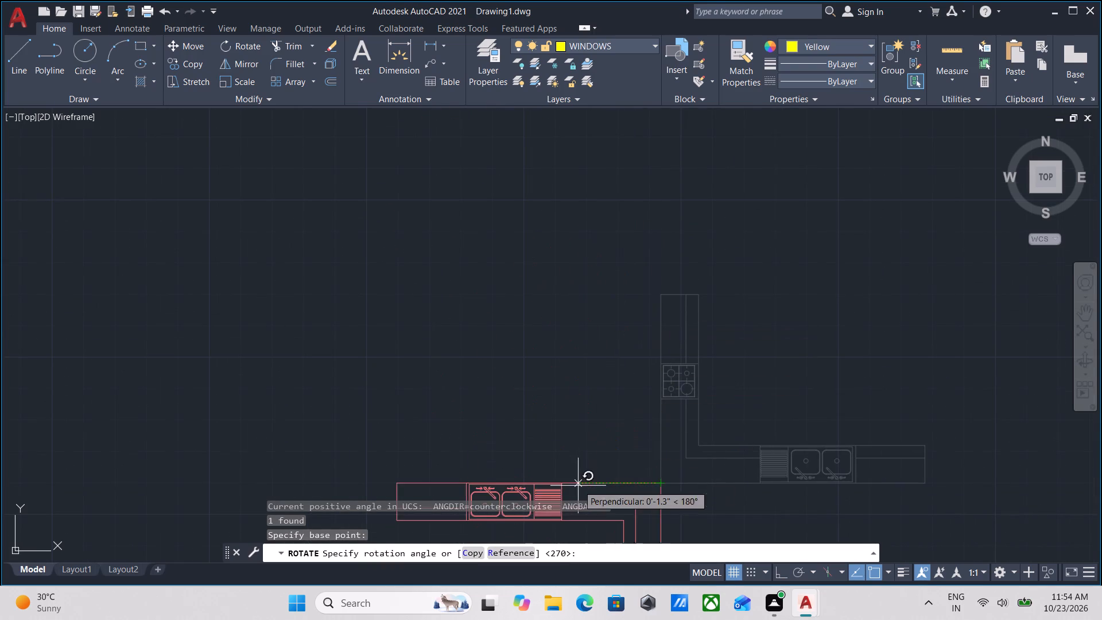
middle_drag(578, 486, 614, 344)
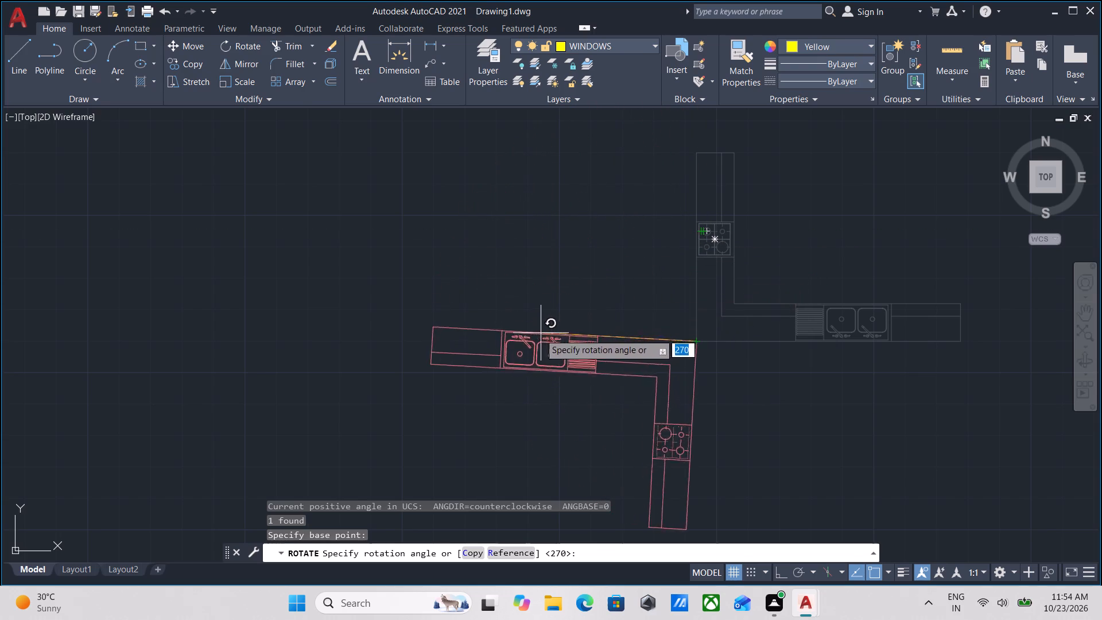
click(395, 336)
Copy the rotated kitchen counter by its outer corner into the kitchen, just inside the northeast corner of the walls.
drag(758, 379, 725, 382)
click(603, 386)
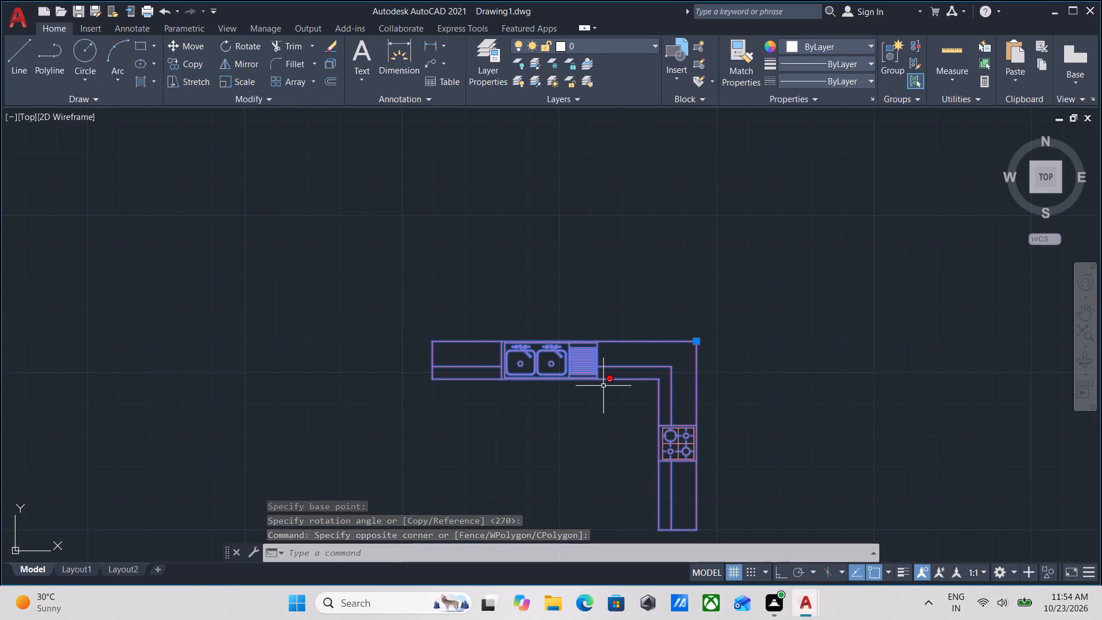
scroll(603, 386, down, 5)
scroll(650, 392, up, 3)
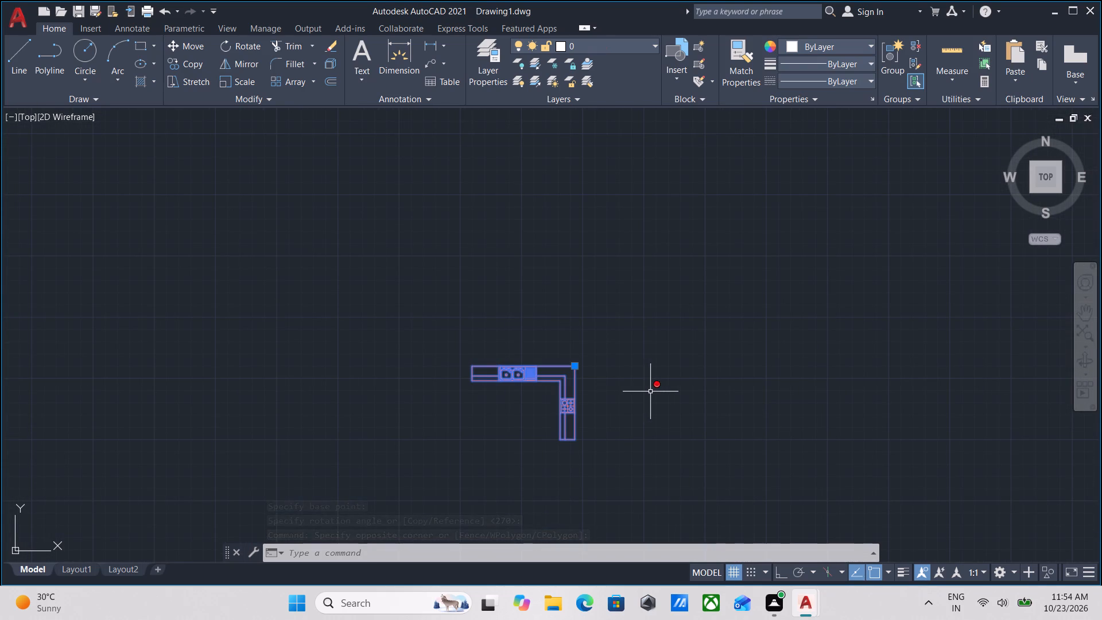
text(CO)
key(Return)
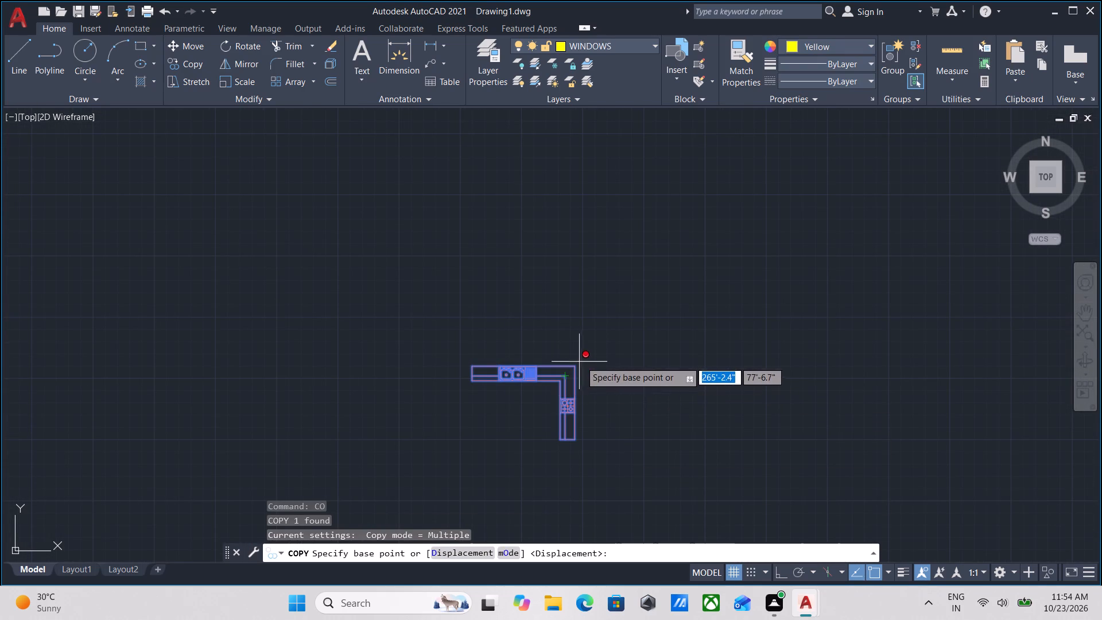
drag(572, 365, 576, 359)
scroll(360, 409, down, 3)
middle_drag(370, 403, 657, 285)
scroll(660, 283, up, 1)
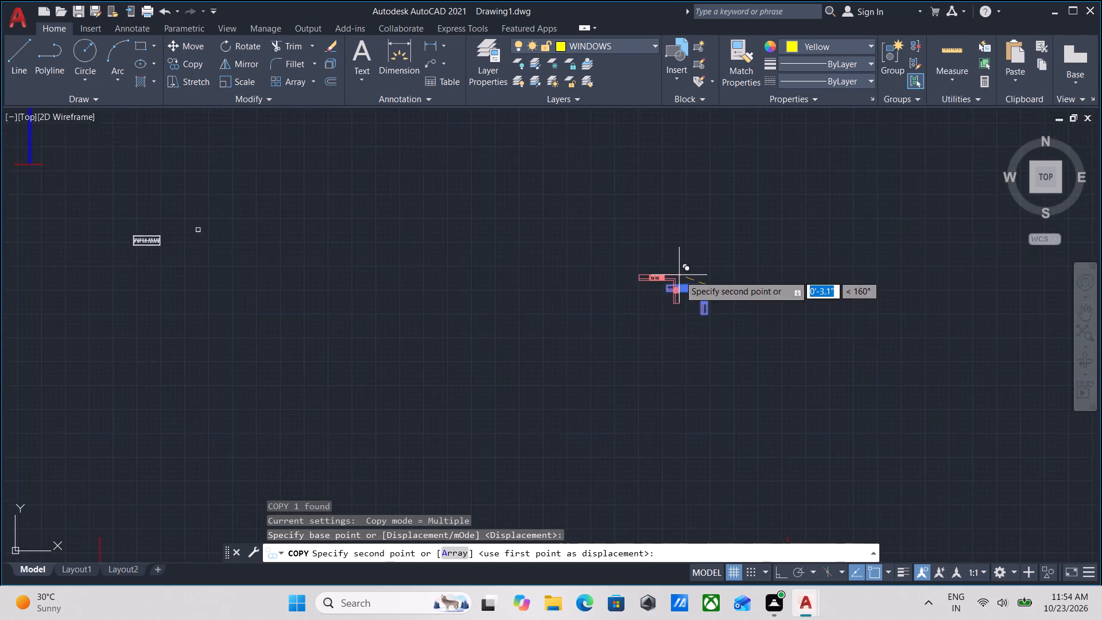
scroll(651, 289, down, 3)
middle_drag(504, 360, 793, 296)
scroll(488, 320, down, 2)
middle_drag(491, 320, 601, 378)
scroll(525, 270, up, 4)
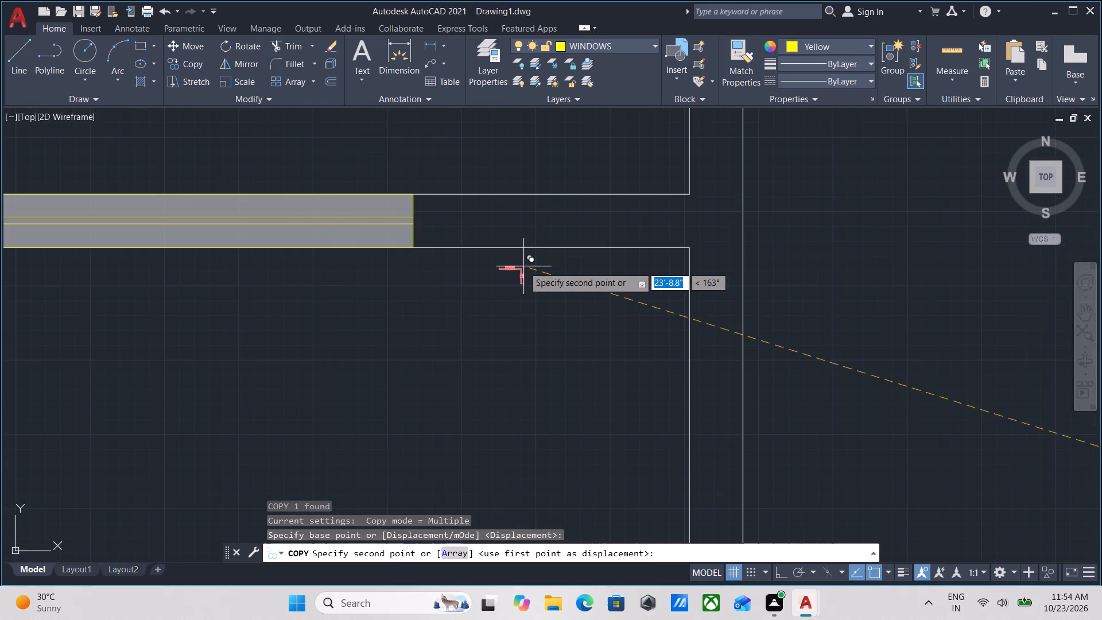
middle_drag(523, 269, 529, 431)
scroll(526, 328, up, 3)
scroll(710, 391, down, 2)
middle_drag(710, 391, 623, 441)
scroll(623, 441, up, 1)
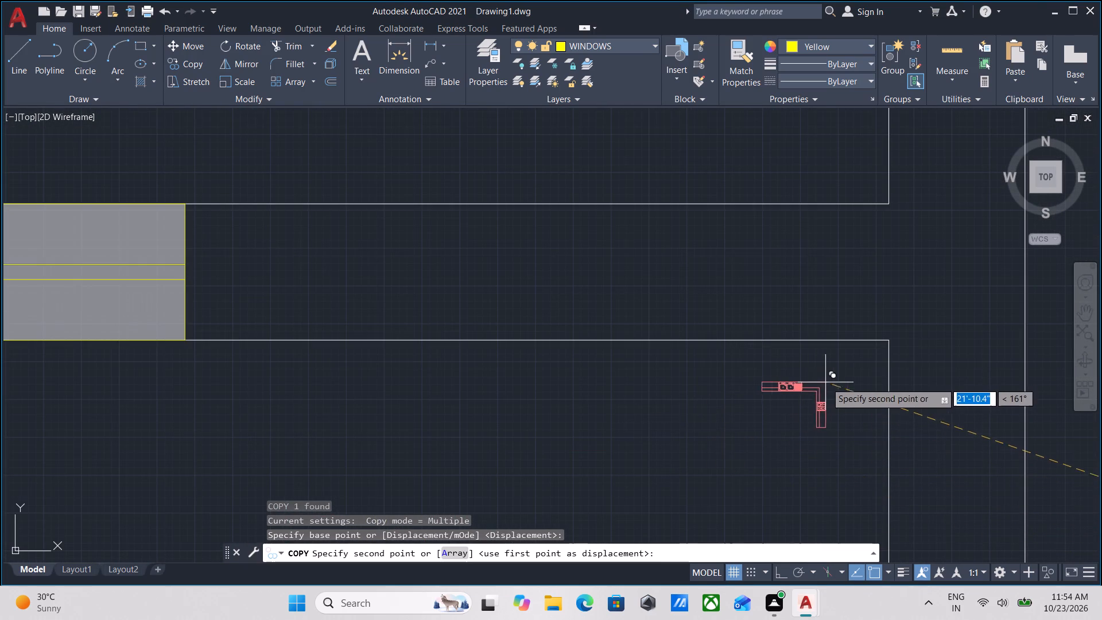
click(840, 366)
scroll(847, 366, up, 2)
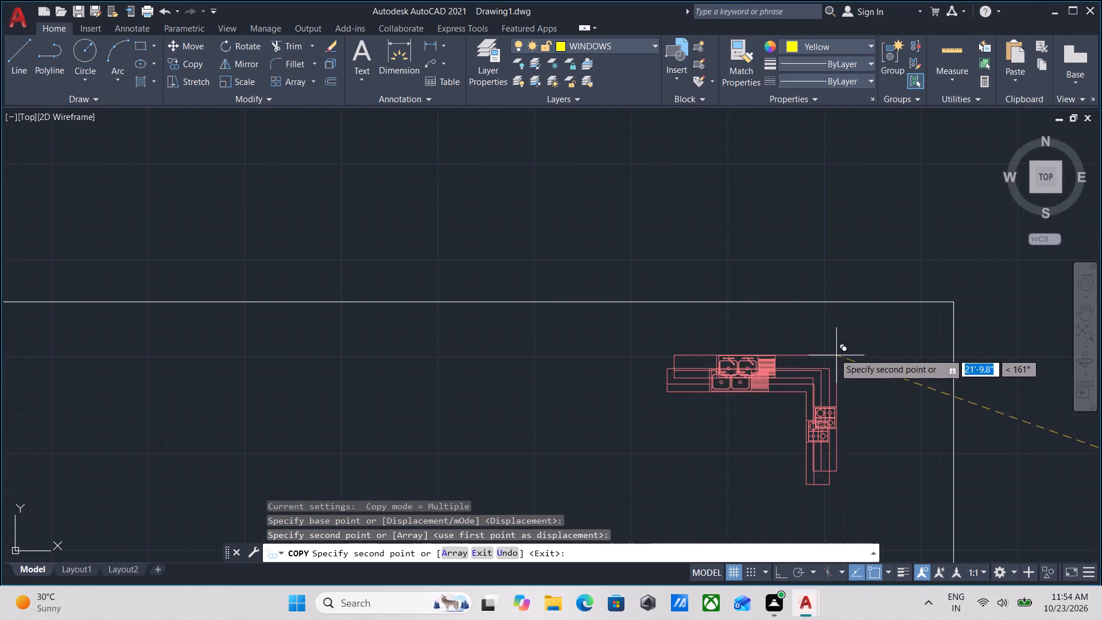
key(Escape)
Scale the kitchen counter in the kitchen from its outer northeast corner until it spans about three quarters of the north wall.
drag(860, 352, 840, 365)
click(771, 408)
text(SCA)
key(Return)
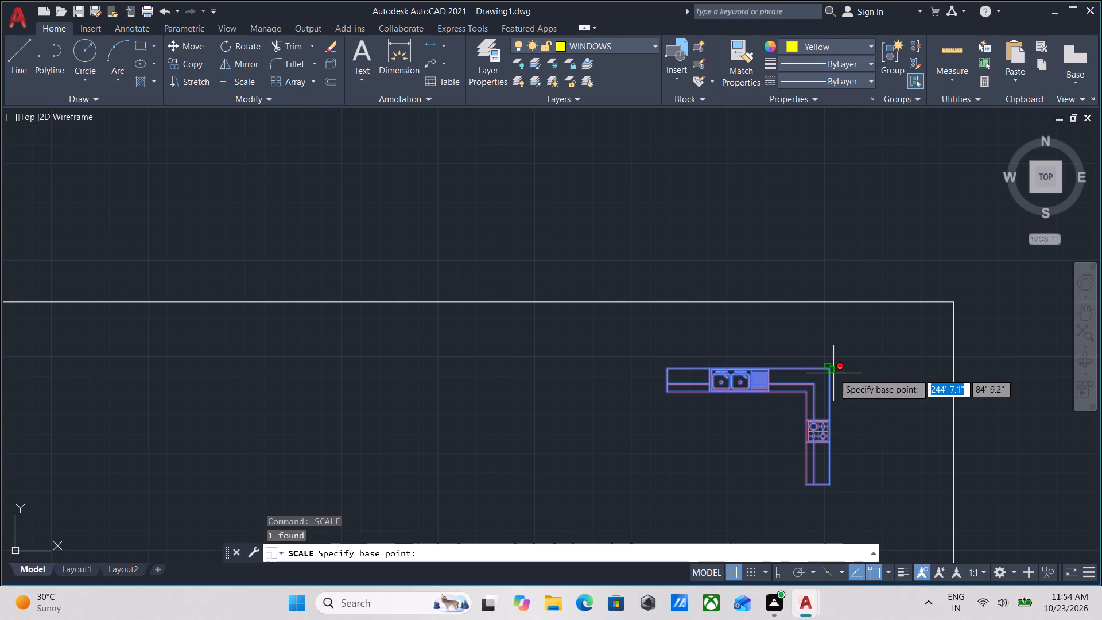
click(826, 367)
scroll(473, 390, down, 2)
middle_drag(467, 392, 578, 357)
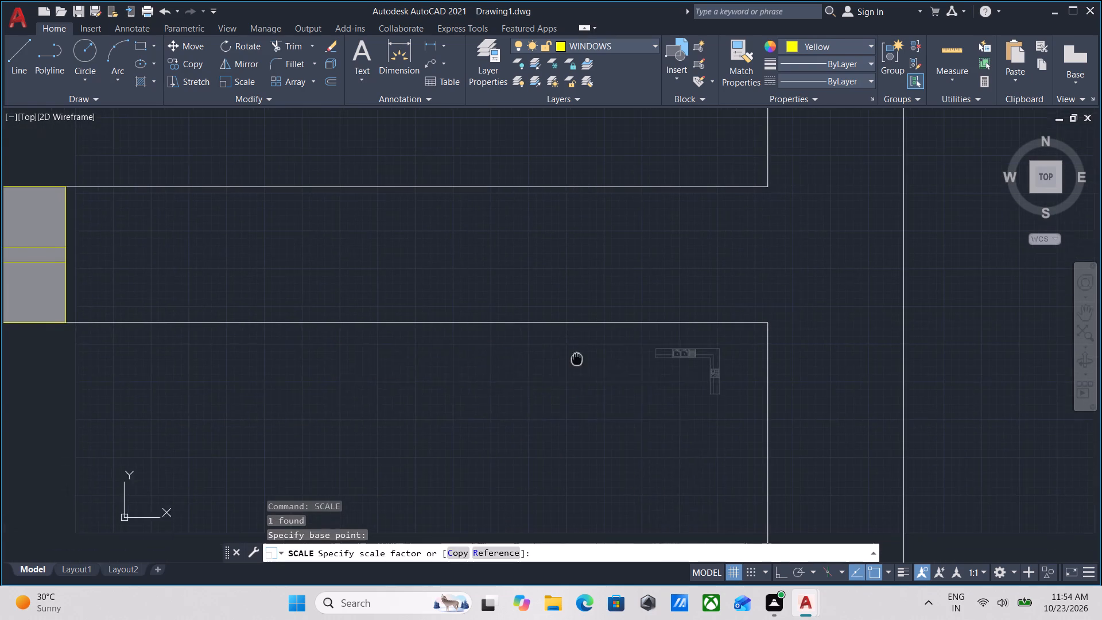
middle_drag(432, 365, 651, 305)
scroll(554, 325, down, 1)
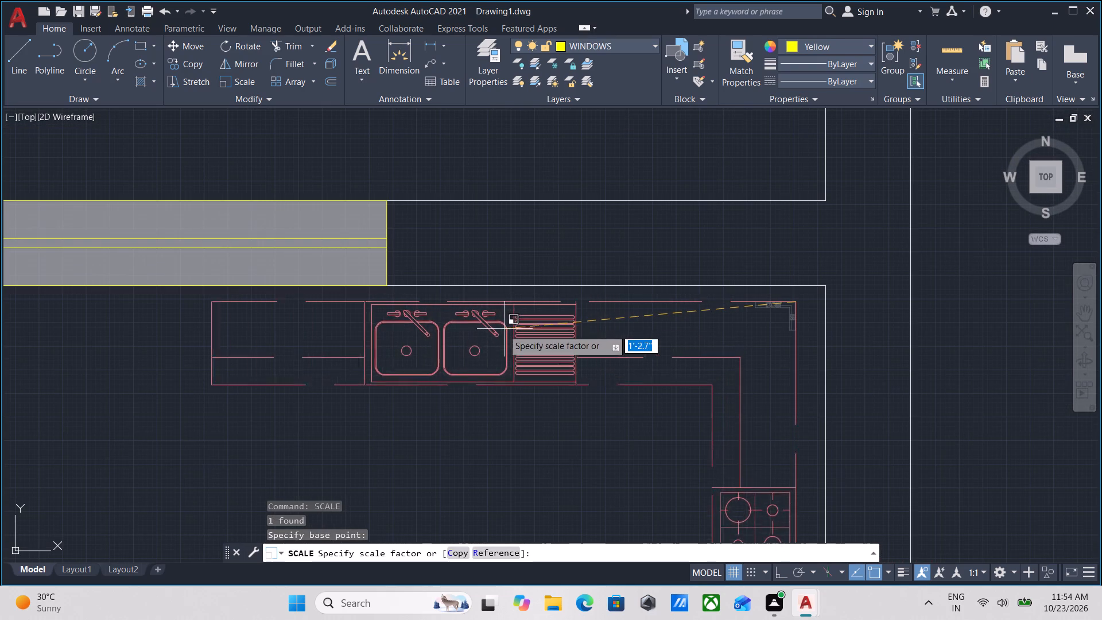
scroll(459, 337, down, 1)
middle_drag(459, 337, 555, 296)
scroll(555, 296, down, 3)
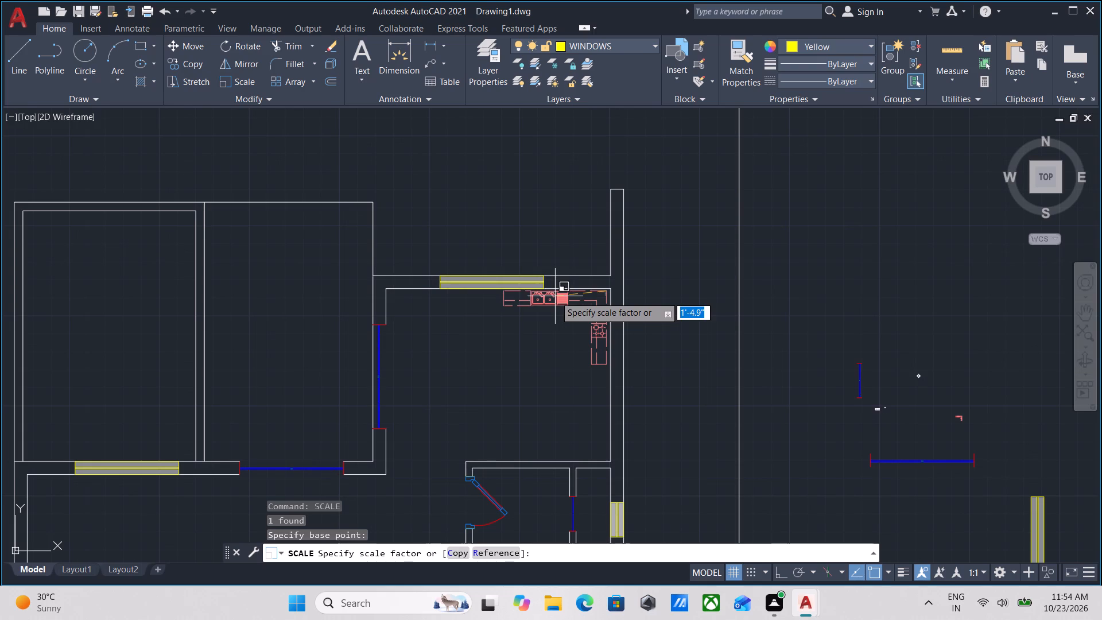
scroll(531, 304, down, 1)
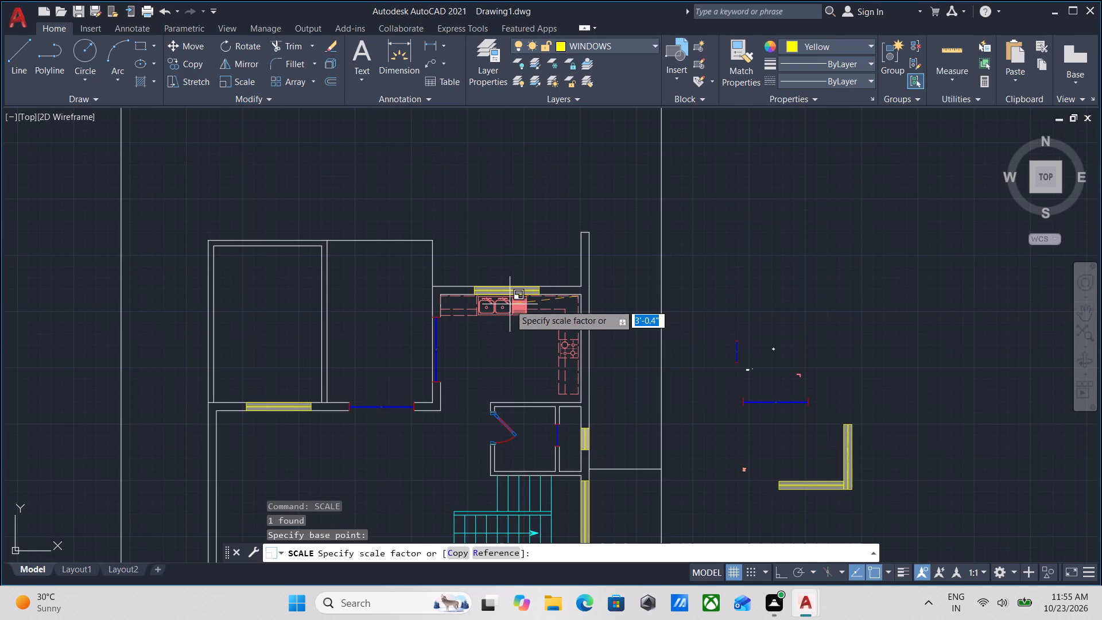
scroll(510, 304, down, 1)
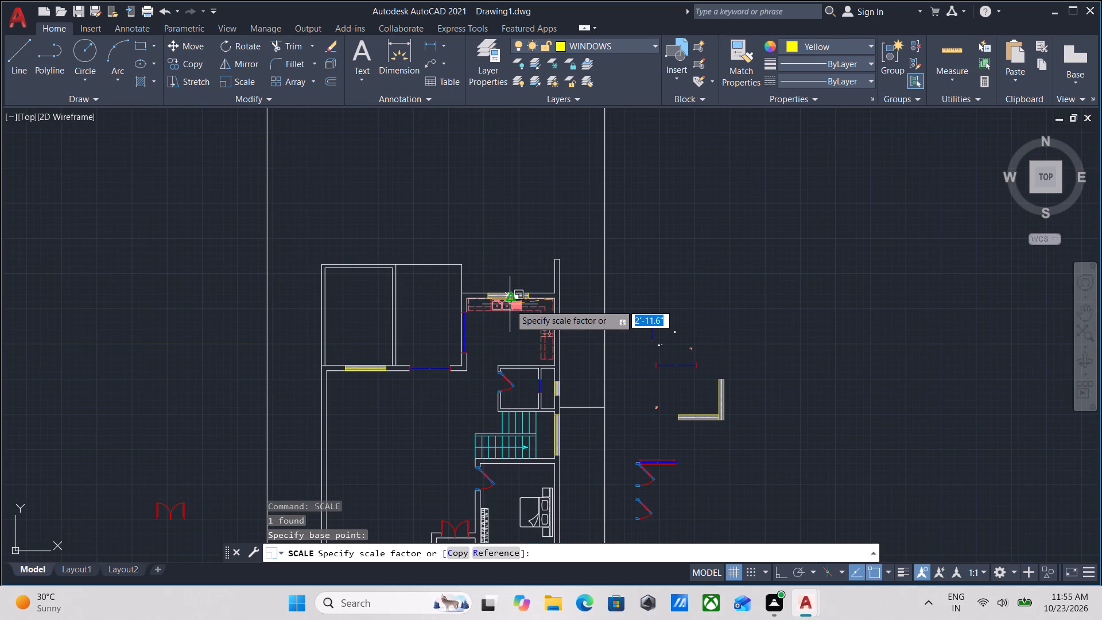
scroll(517, 304, up, 2)
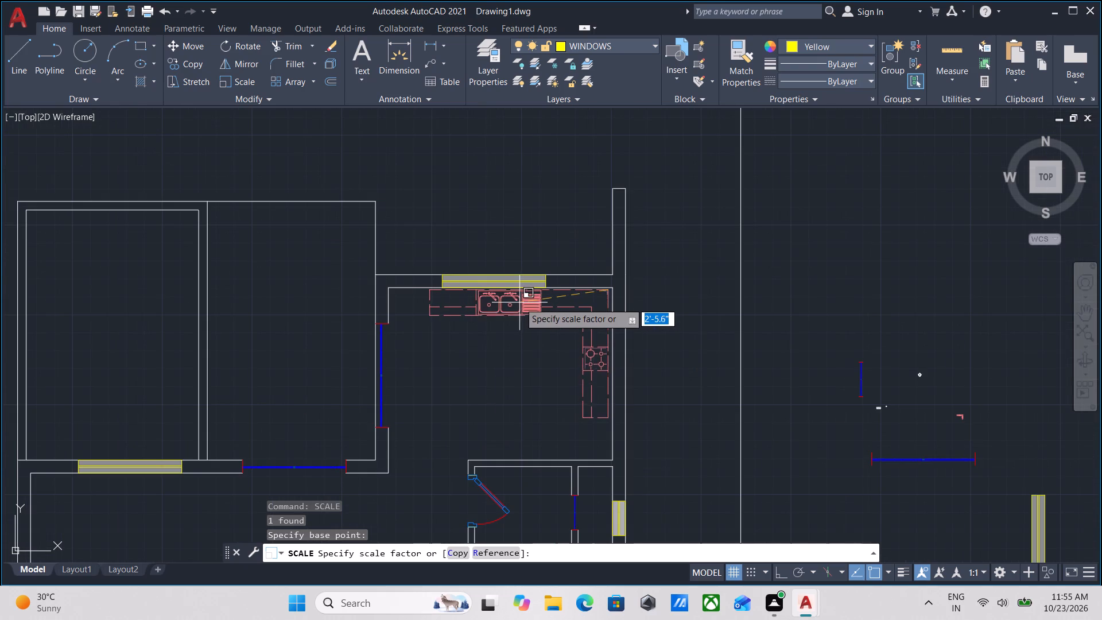
click(528, 302)
Rotate the six-chair dining table block beside the plan 270° about the outer edge of its east chairs.
scroll(506, 328, down, 1)
middle_drag(506, 328, 510, 312)
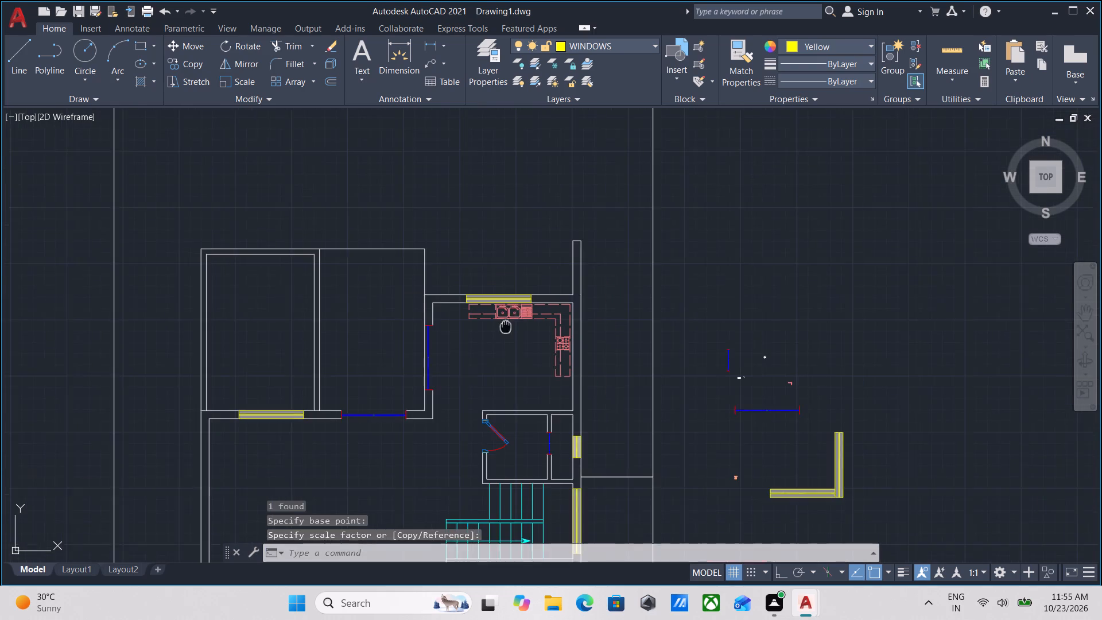
middle_drag(510, 312, 519, 285)
middle_drag(489, 351, 520, 316)
middle_drag(414, 390, 451, 291)
scroll(452, 328, down, 1)
middle_drag(443, 332, 242, 421)
scroll(499, 330, up, 8)
scroll(434, 324, down, 4)
middle_drag(571, 298, 547, 370)
scroll(561, 278, up, 3)
scroll(541, 227, up, 2)
middle_drag(541, 227, 544, 435)
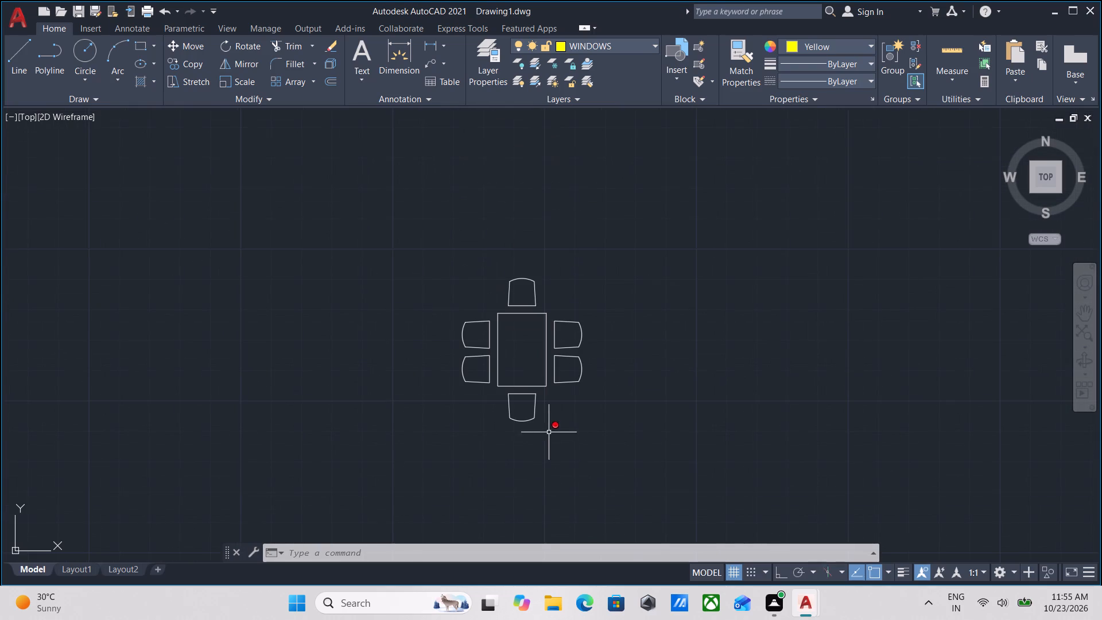
drag(575, 434, 567, 429)
click(474, 365)
text(RO)
key(Return)
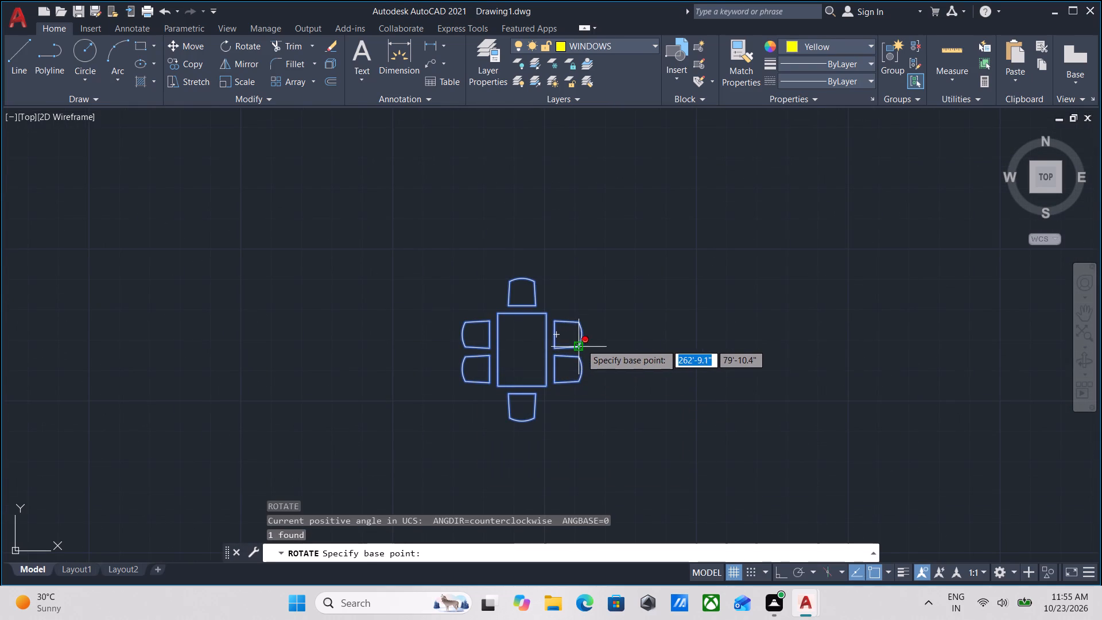
click(581, 344)
key(F8)
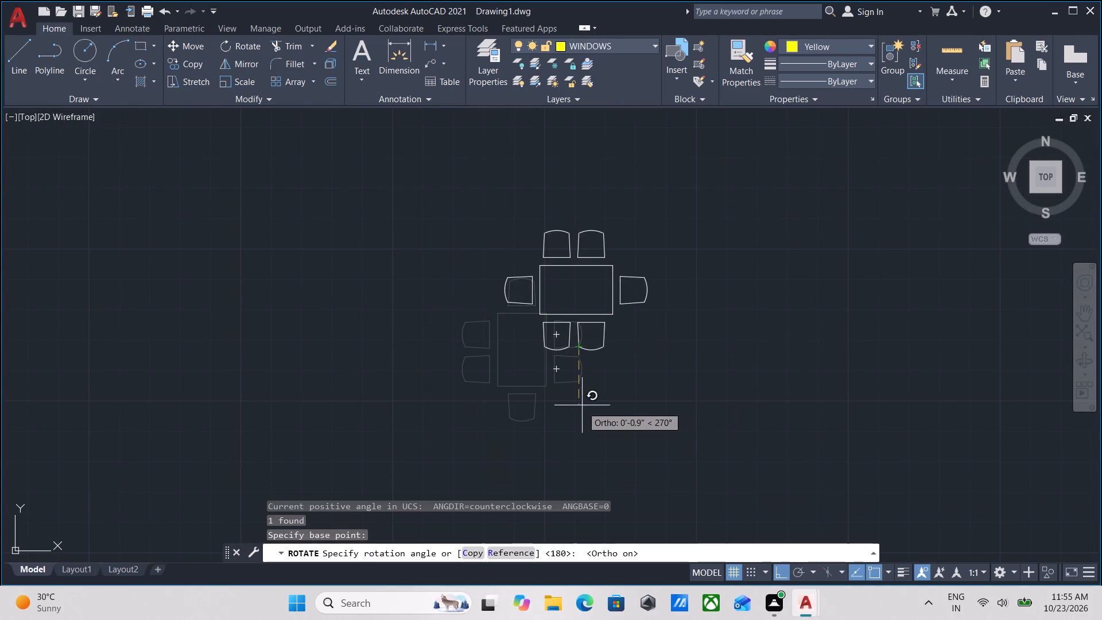
click(576, 437)
Copy the rotated dining table by the tabletop's northeast corner into the northwest part of the large hall, south of the window.
drag(639, 369, 616, 356)
click(523, 290)
scroll(533, 339, up, 2)
scroll(536, 330, down, 1)
middle_drag(536, 330, 522, 372)
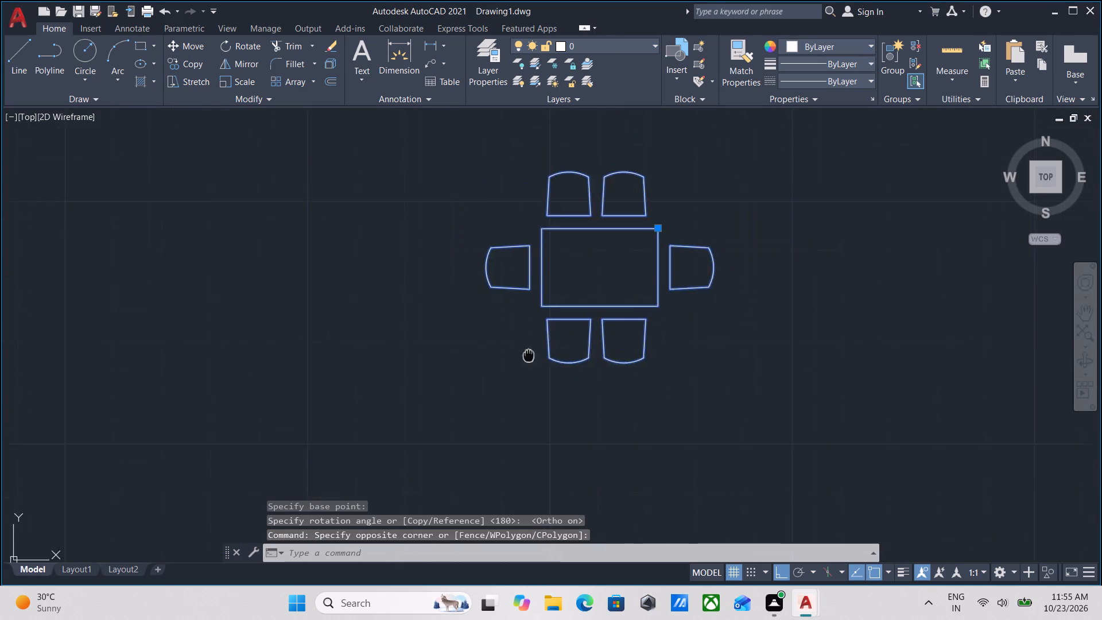
middle_drag(522, 372, 506, 434)
text(CO)
key(Return)
click(631, 321)
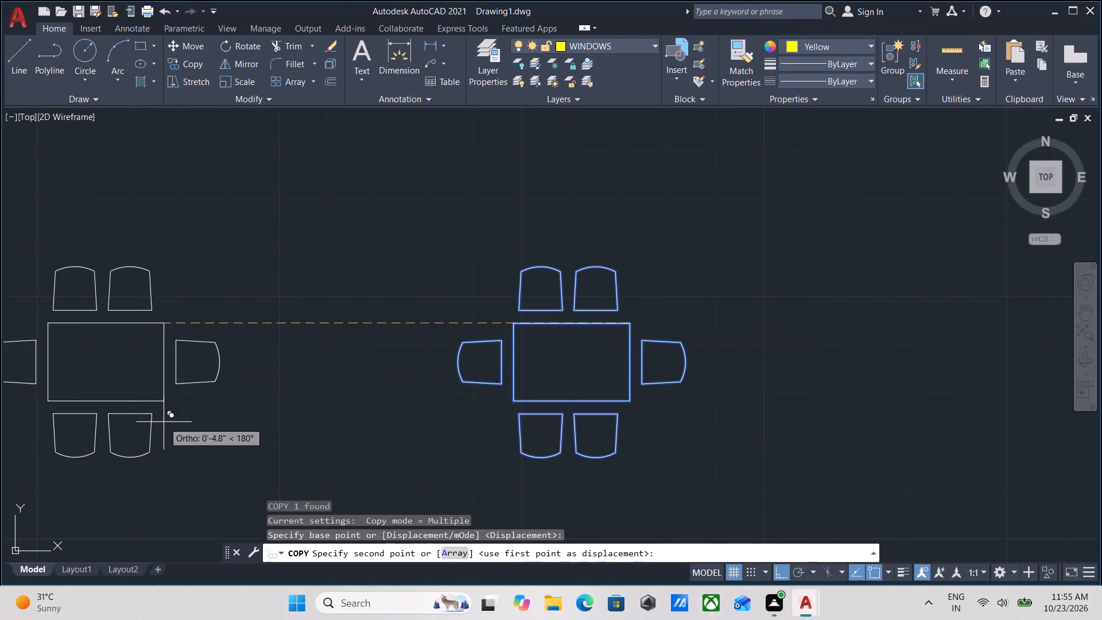
key(F8)
scroll(184, 446, down, 3)
middle_drag(184, 446, 496, 274)
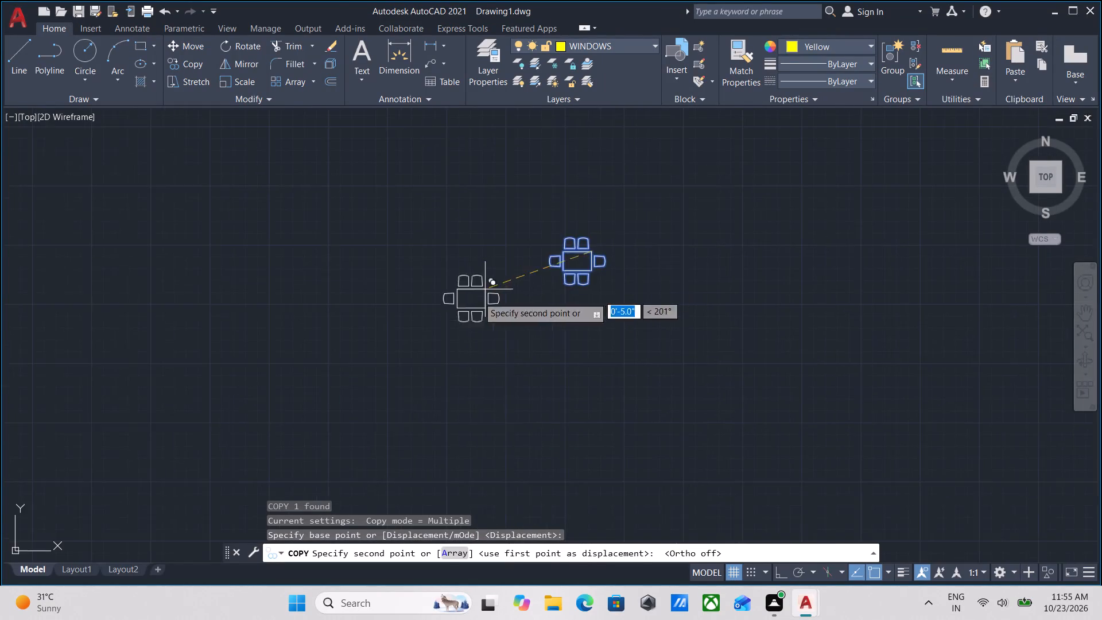
scroll(394, 356, down, 2)
middle_drag(368, 364, 583, 243)
scroll(375, 330, down, 2)
middle_drag(377, 328, 642, 210)
scroll(368, 354, down, 2)
middle_drag(368, 354, 556, 269)
middle_drag(243, 356, 491, 282)
scroll(372, 320, down, 1)
scroll(251, 328, up, 4)
scroll(330, 290, down, 2)
middle_drag(330, 290, 361, 406)
scroll(367, 409, up, 1)
scroll(397, 341, down, 2)
scroll(387, 339, up, 2)
scroll(478, 309, down, 1)
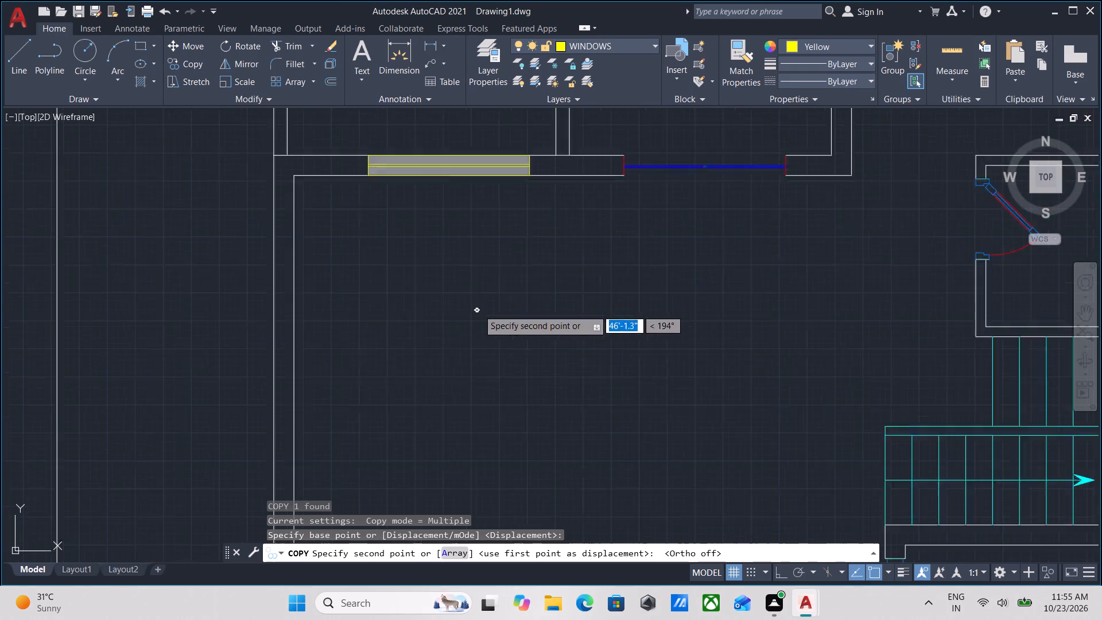
scroll(478, 309, down, 1)
middle_drag(485, 368, 495, 410)
scroll(495, 410, up, 1)
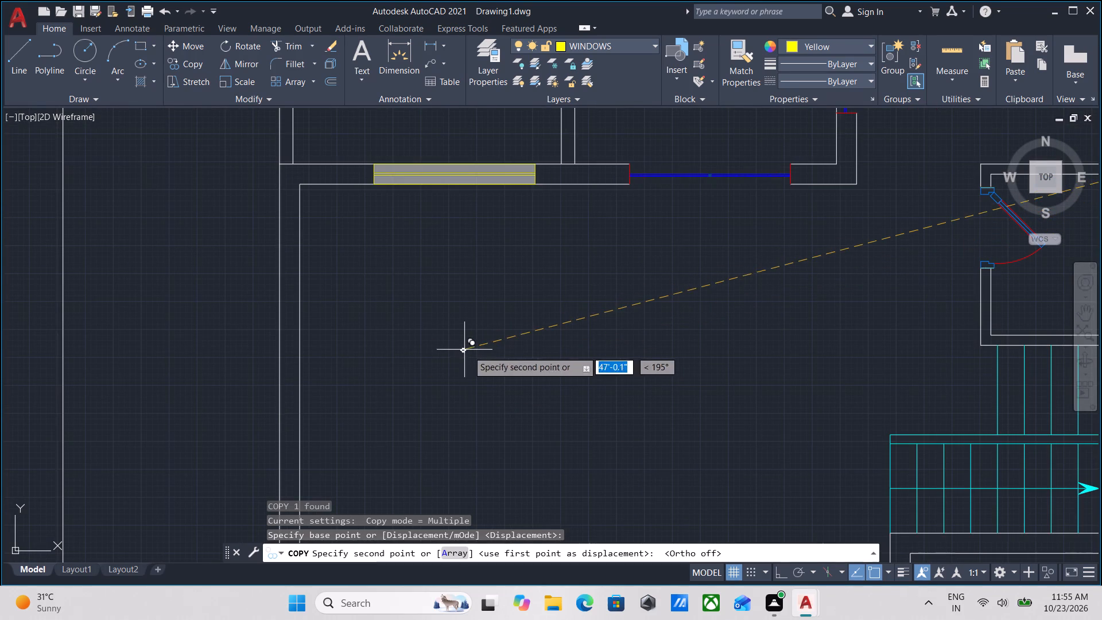
click(468, 351)
scroll(468, 343, up, 2)
key(Escape)
Scale the dining table copy in the hall from its tabletop's northwest corner, picking a factor of about 3'-2.3".
click(485, 348)
click(434, 383)
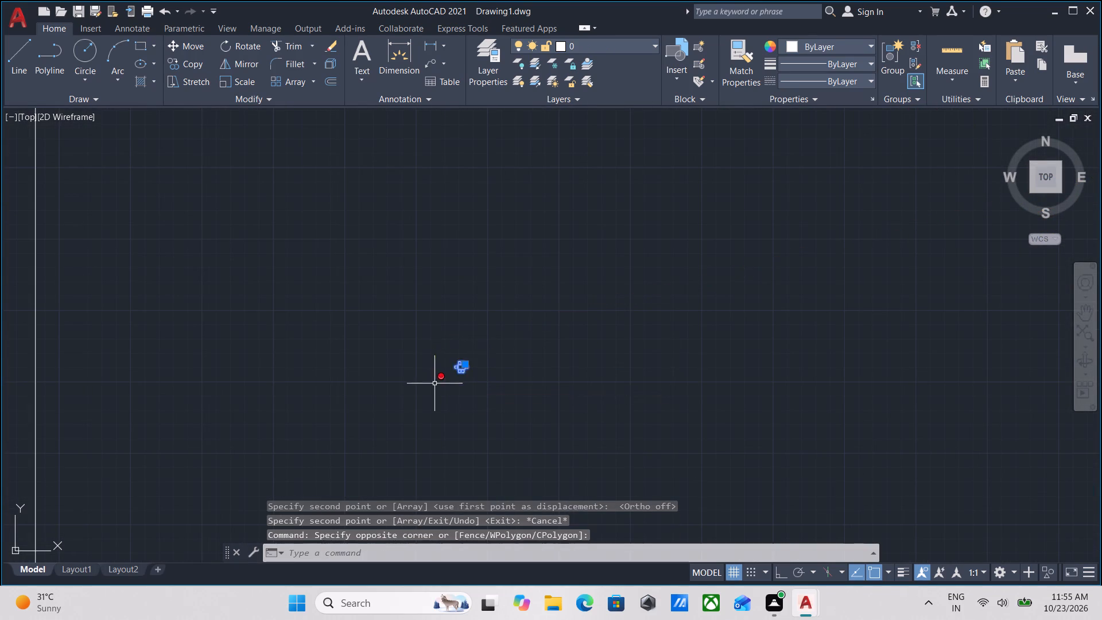
scroll(438, 383, up, 3)
middle_drag(438, 383, 394, 448)
text(SCA)
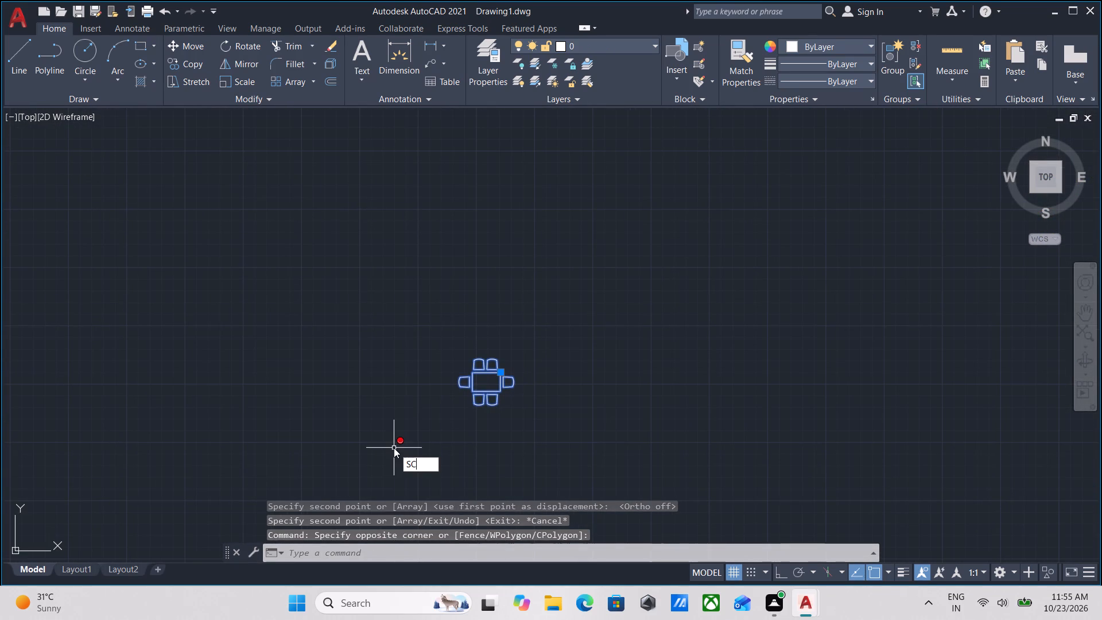
key(Return)
scroll(472, 393, up, 3)
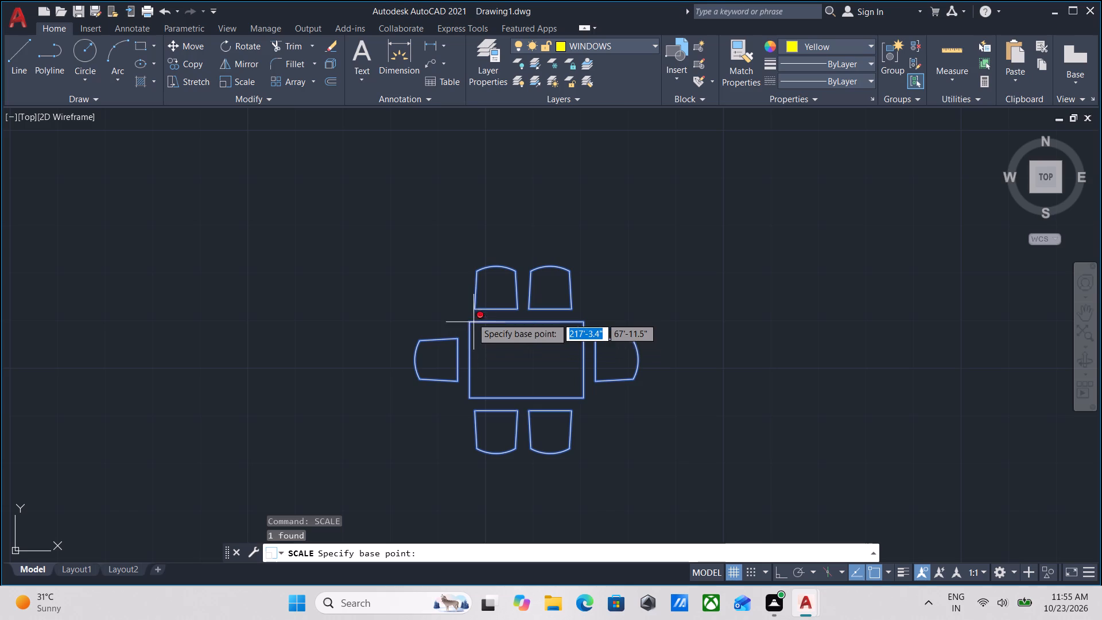
click(472, 323)
scroll(686, 323, down, 1)
middle_drag(686, 323, 418, 321)
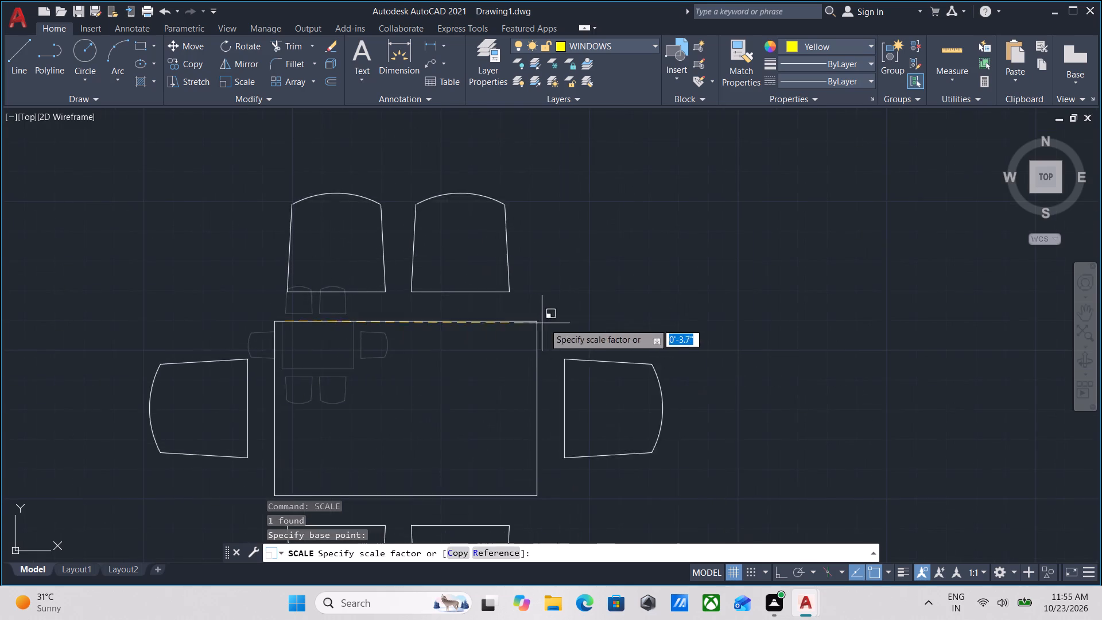
scroll(572, 325, down, 2)
middle_drag(572, 325, 475, 344)
scroll(576, 345, down, 2)
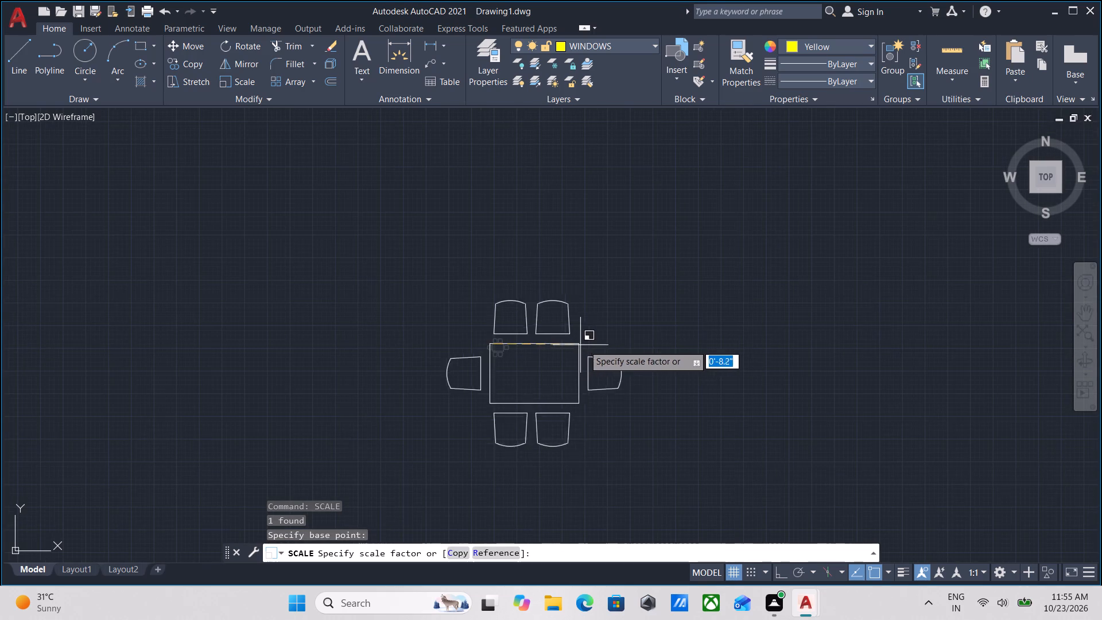
scroll(608, 345, down, 2)
middle_drag(652, 347, 364, 341)
scroll(451, 339, down, 1)
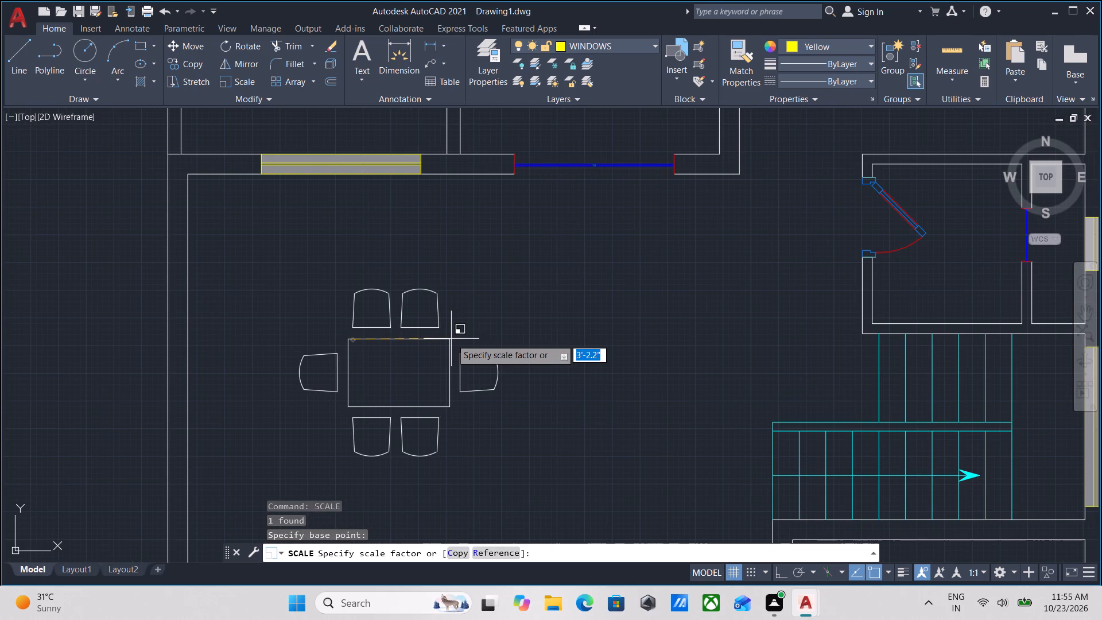
scroll(452, 338, down, 1)
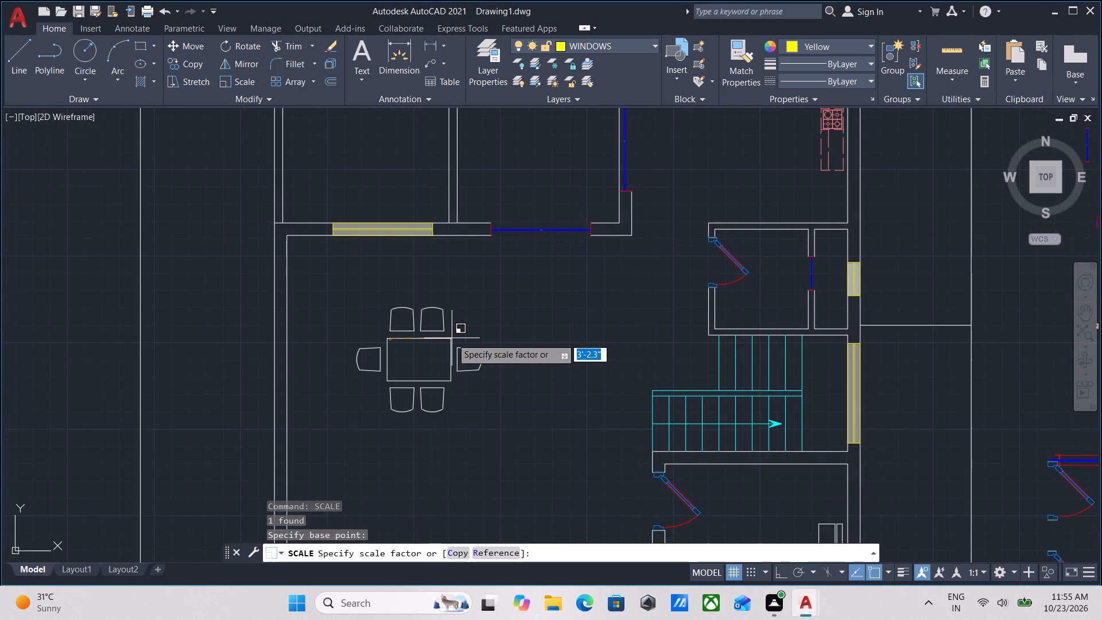
click(452, 338)
Copy the four sofa set blocks by the L-shaped sofa's lower east corner into the hall's southwest part, near the south window.
scroll(514, 370, down, 2)
middle_drag(514, 370, 460, 356)
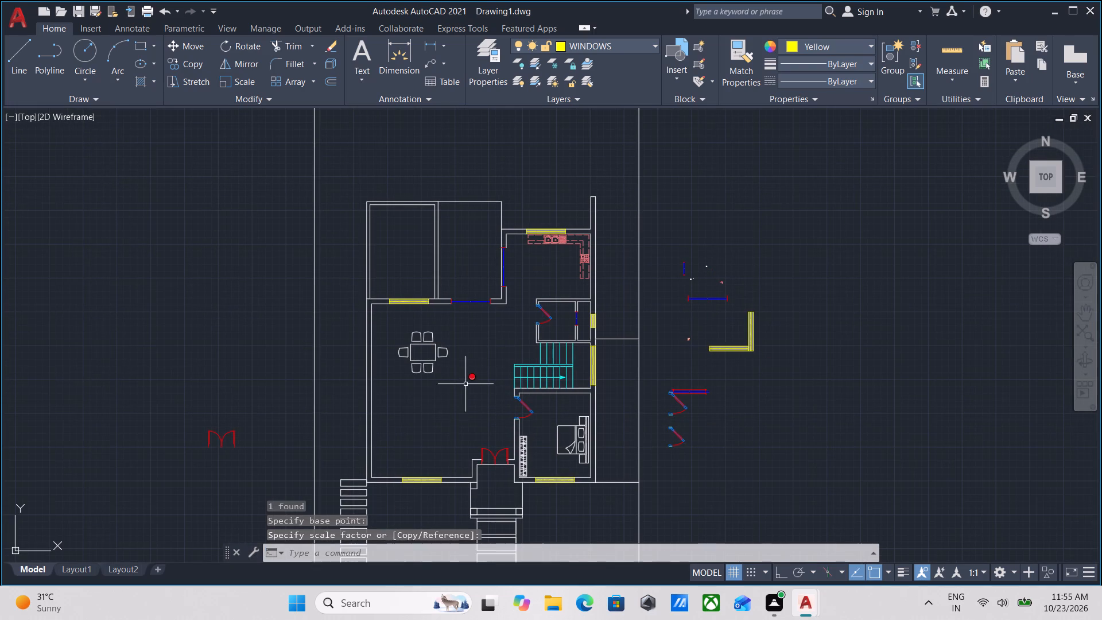
middle_drag(452, 416, 335, 420)
middle_drag(421, 359, 258, 408)
scroll(393, 339, up, 1)
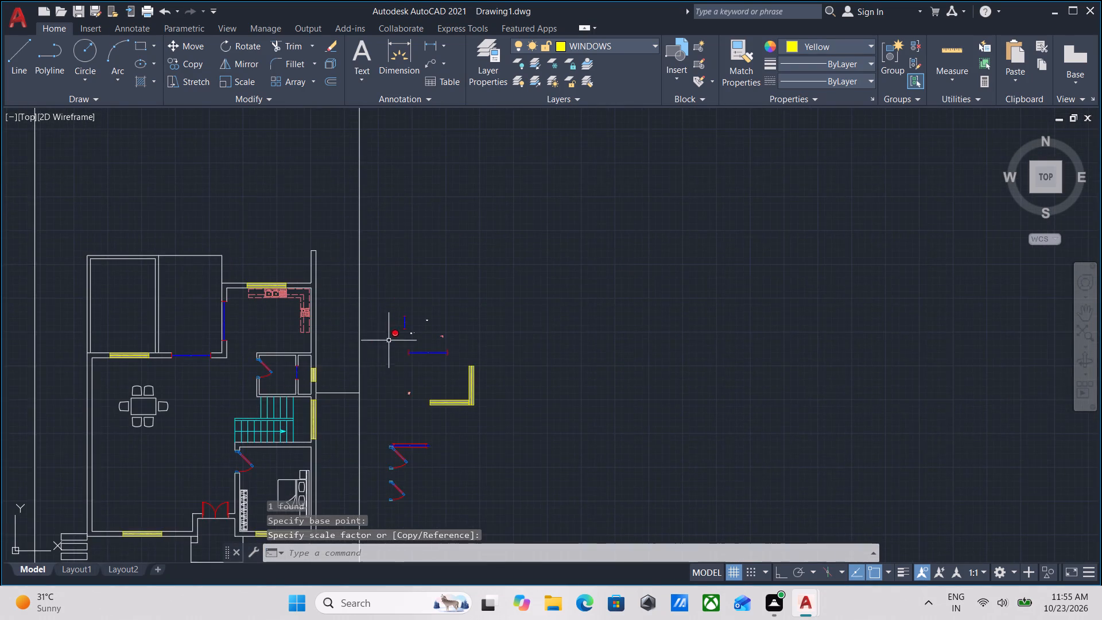
scroll(394, 338, up, 3)
scroll(452, 334, up, 2)
middle_drag(517, 316, 345, 405)
scroll(349, 392, down, 2)
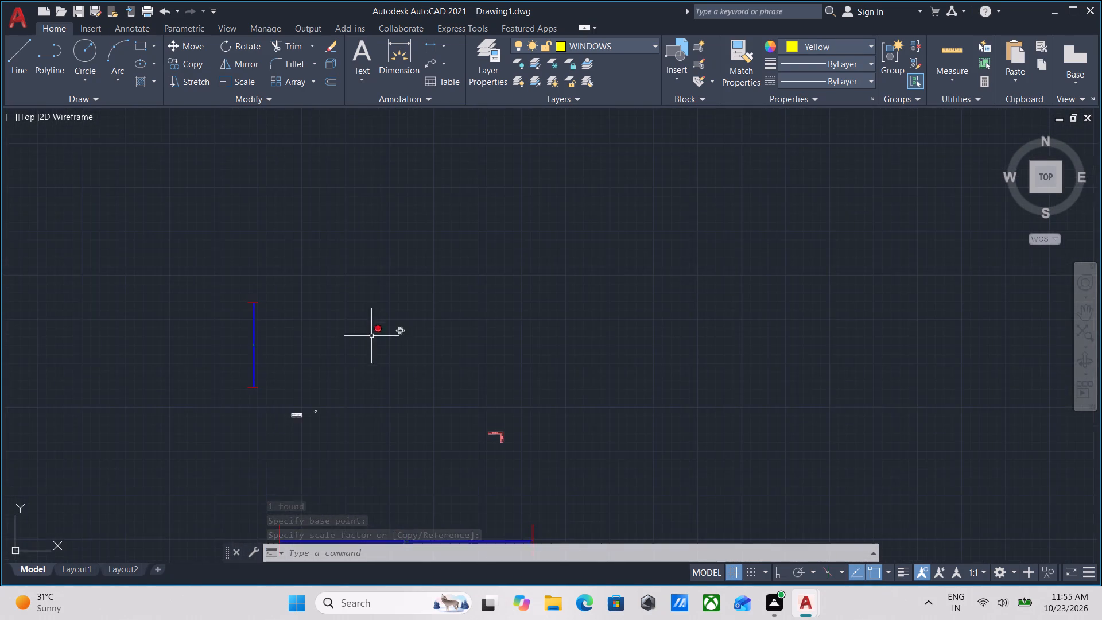
scroll(367, 373, down, 2)
middle_drag(364, 383, 402, 300)
scroll(355, 498, up, 2)
scroll(381, 362, up, 3)
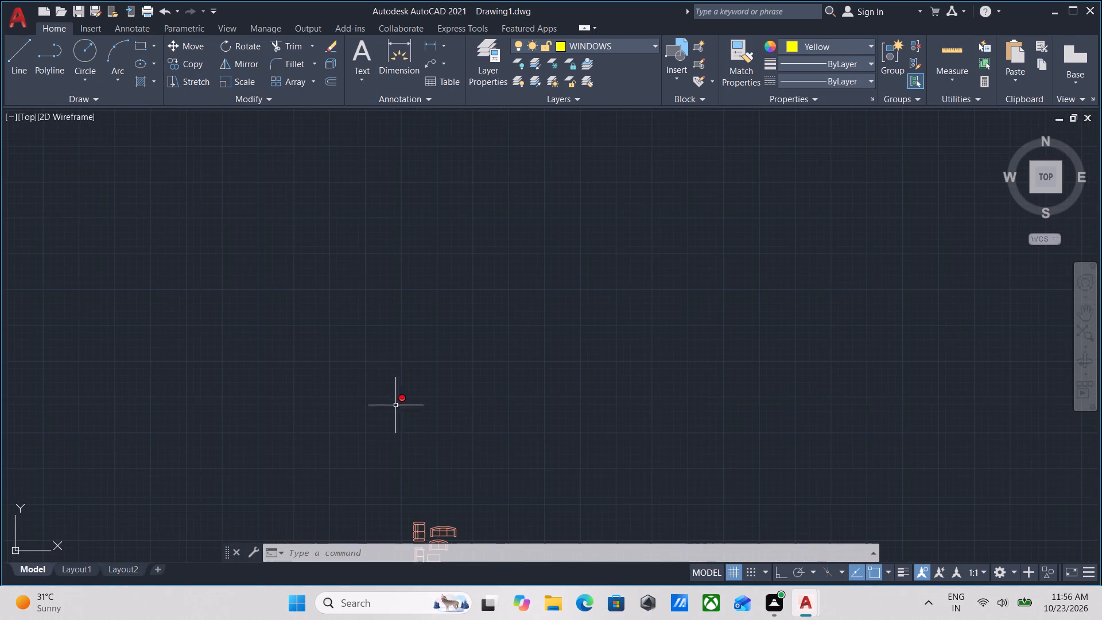
scroll(399, 447, down, 1)
middle_drag(399, 447, 399, 308)
scroll(402, 350, up, 3)
middle_drag(476, 430, 468, 362)
drag(533, 501, 528, 492)
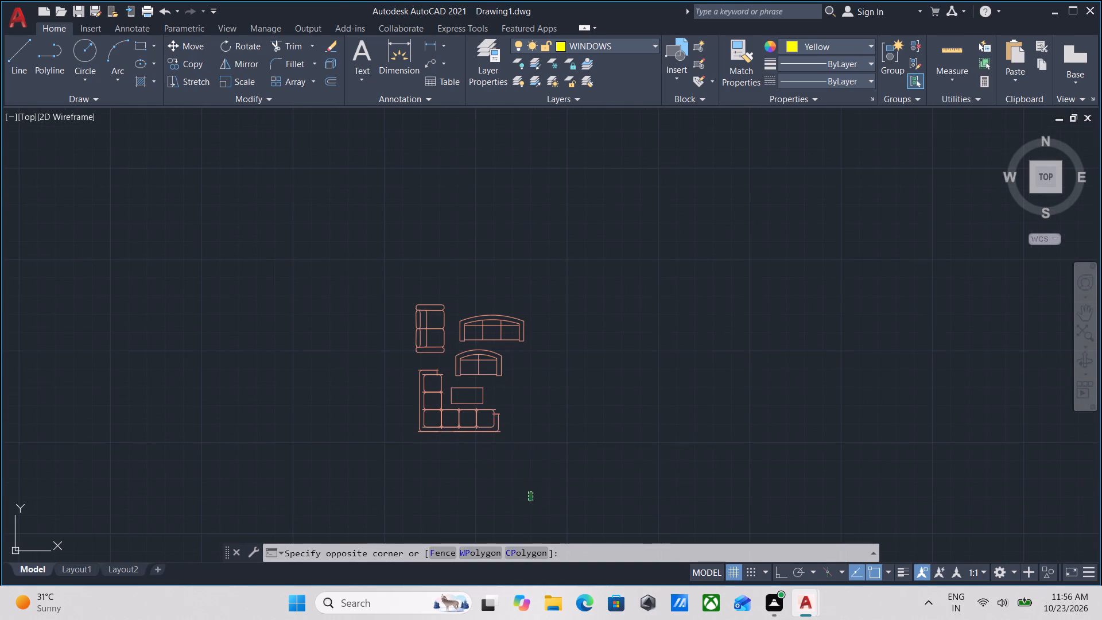
click(371, 291)
text(CO)
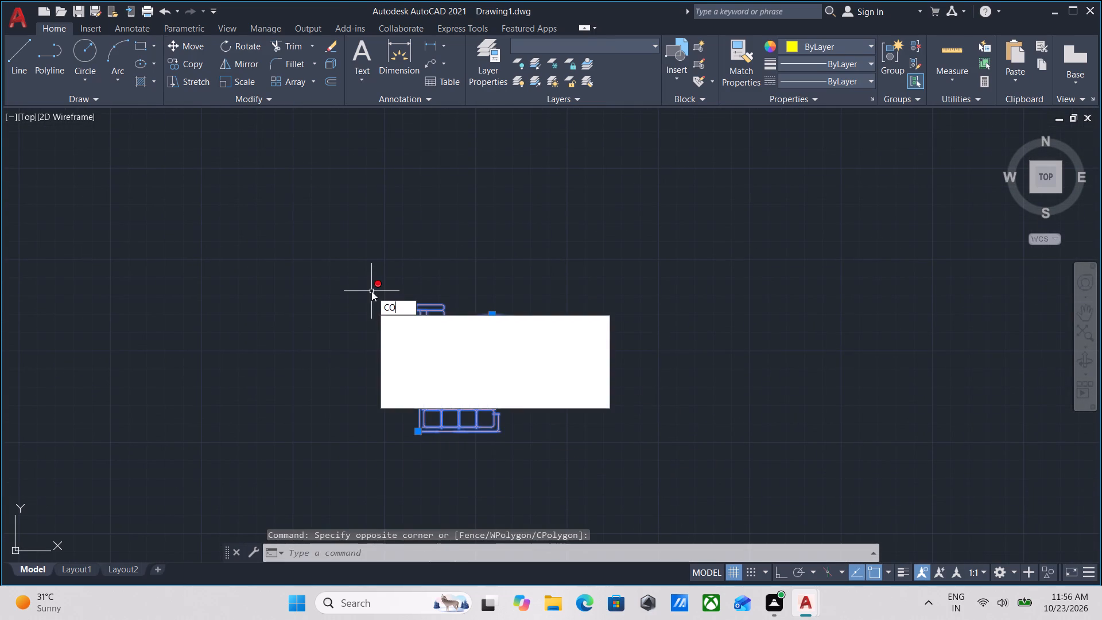
key(Return)
click(492, 431)
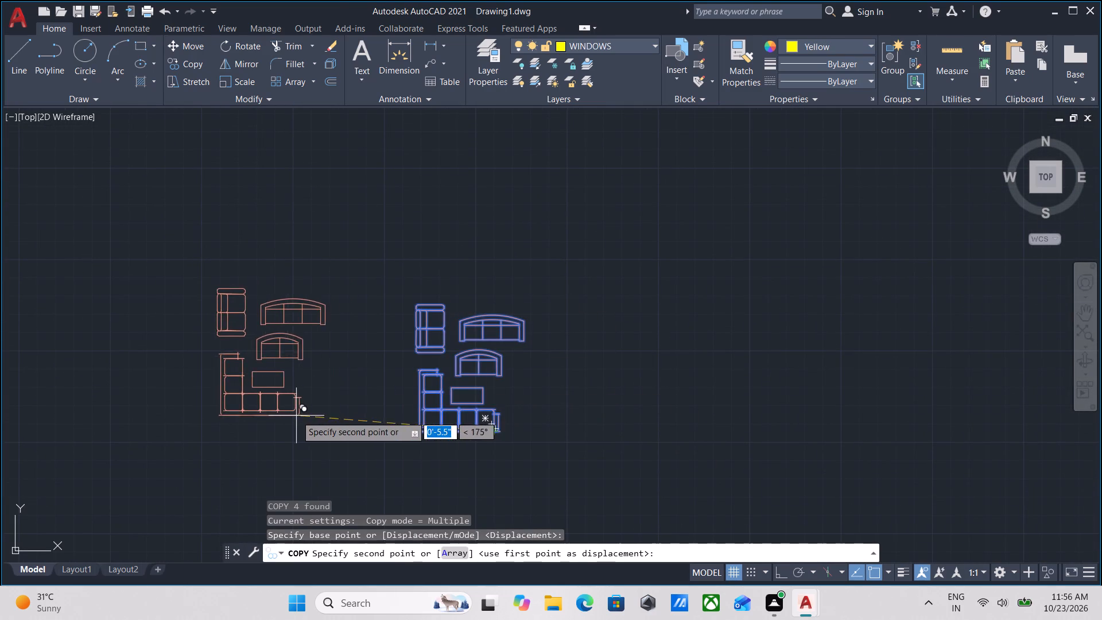
scroll(291, 411, down, 2)
middle_drag(291, 411, 460, 340)
scroll(306, 377, down, 3)
middle_drag(258, 378, 600, 265)
scroll(308, 354, down, 2)
middle_drag(310, 353, 545, 305)
middle_drag(193, 426, 483, 329)
middle_drag(255, 428, 394, 363)
scroll(394, 382, up, 2)
scroll(349, 411, up, 3)
middle_drag(344, 422, 413, 295)
scroll(403, 425, up, 1)
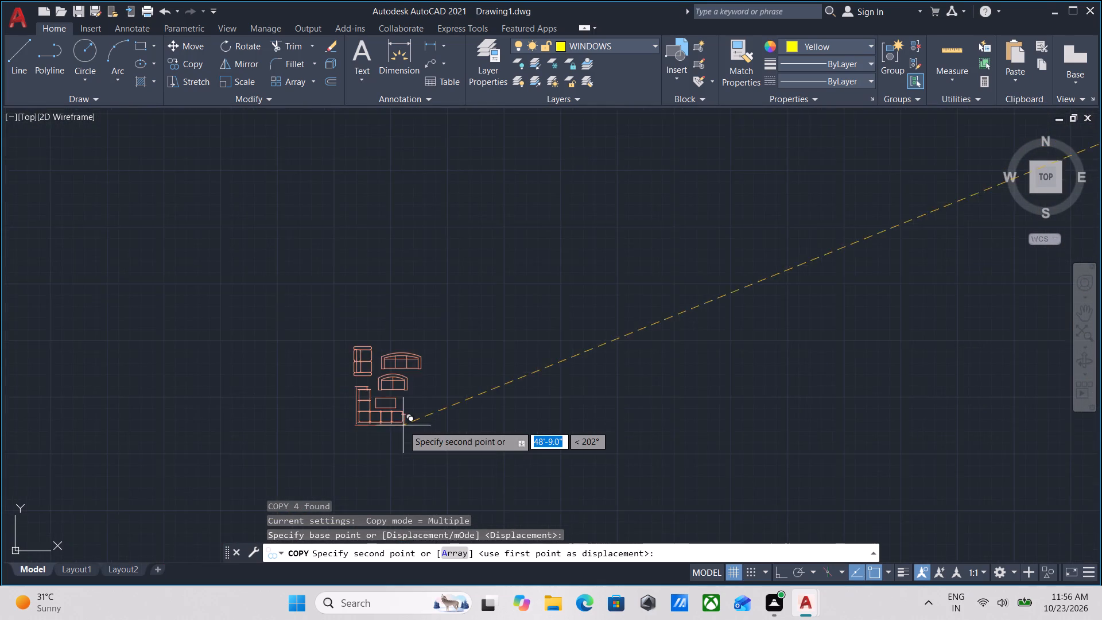
scroll(403, 425, down, 4)
middle_drag(425, 404, 478, 288)
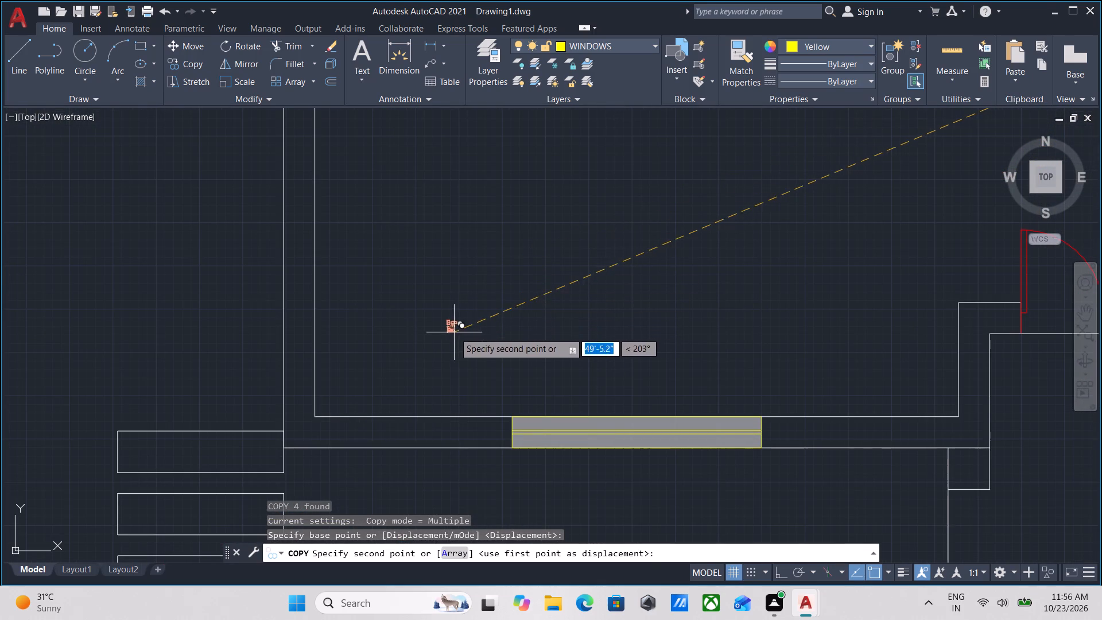
click(454, 332)
scroll(457, 315, up, 3)
key(Escape)
Rotate the curved three-seat sofa in the hall's copied sofa set 270° about its east arm, with Ortho on.
scroll(440, 344, up, 3)
drag(467, 305, 459, 316)
click(421, 368)
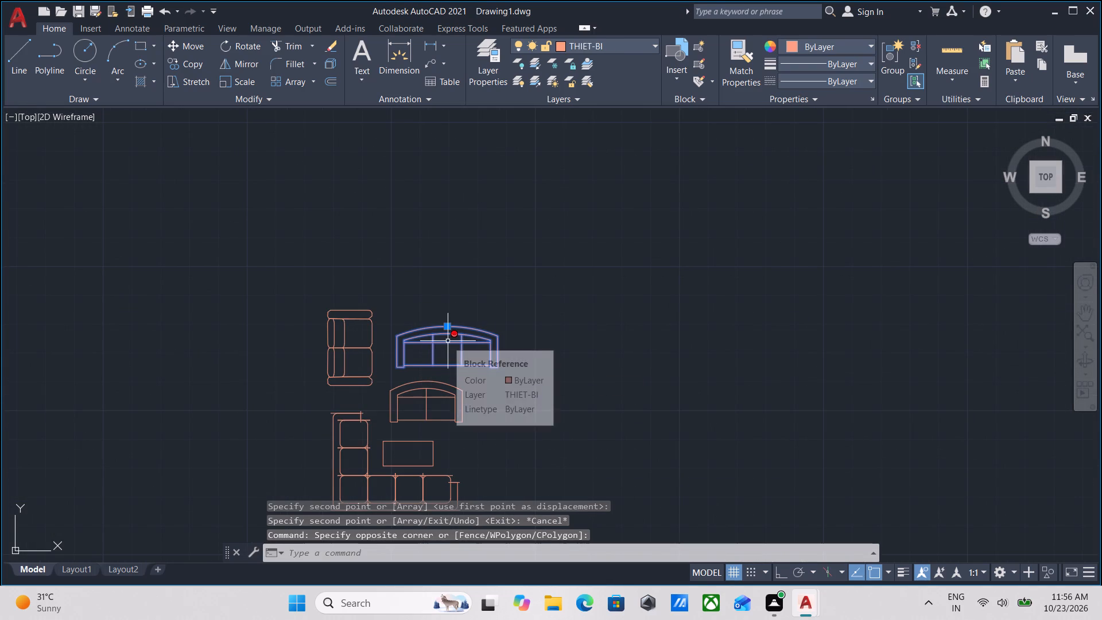
text(RO)
key(Return)
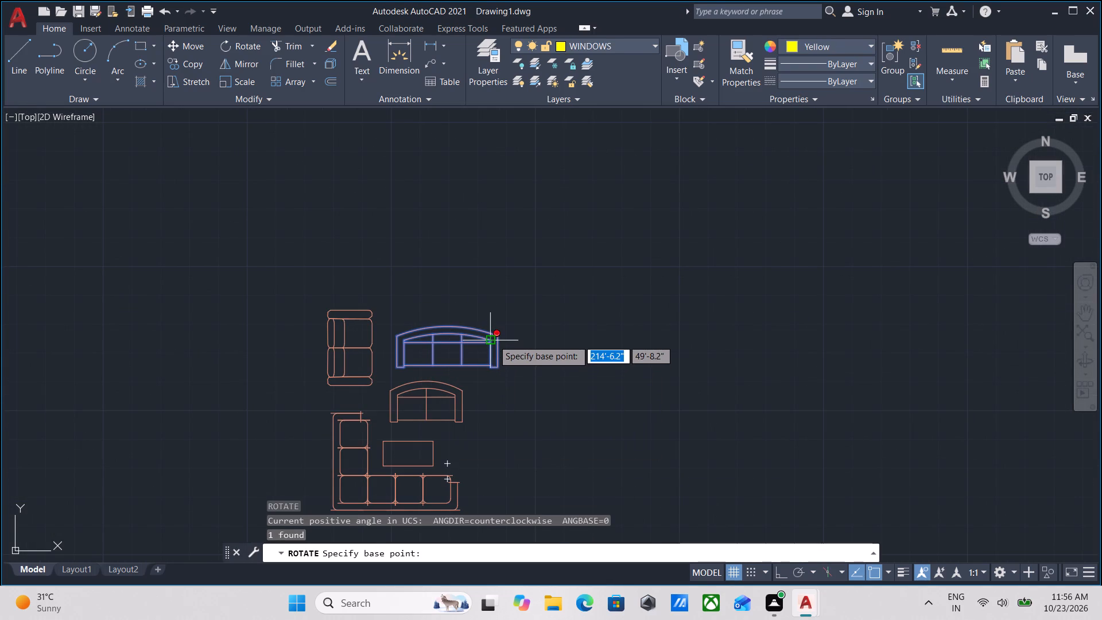
click(493, 340)
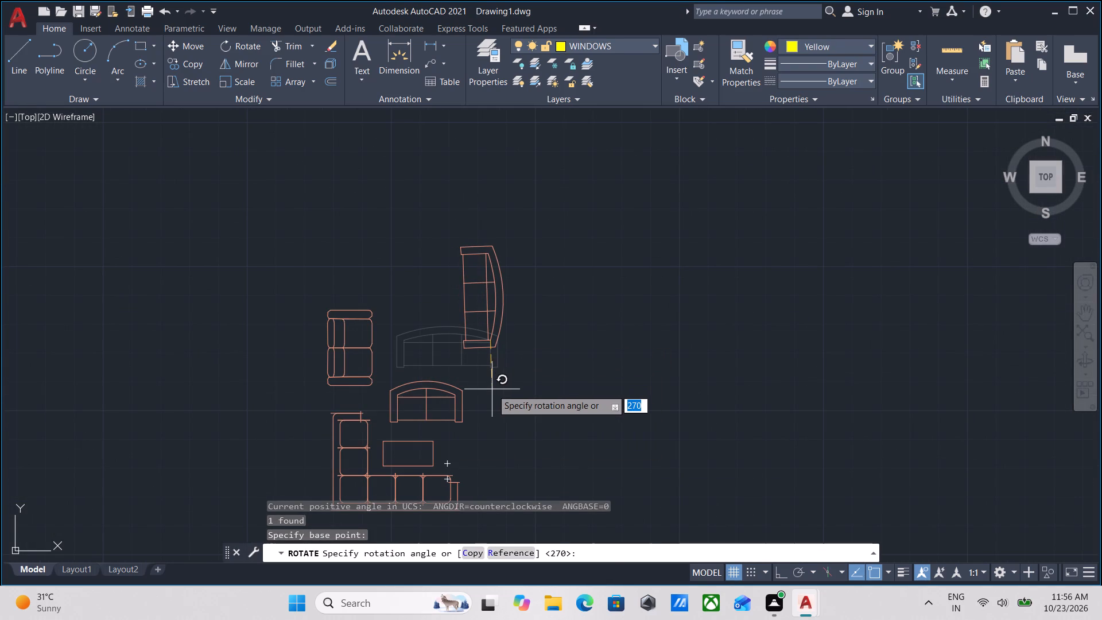
key(F8)
click(486, 401)
Move the rotated three-seat sofa about 4'-8" east across the hall, using its southwest corner as base point.
drag(505, 374, 492, 353)
click(448, 278)
scroll(473, 339, up, 1)
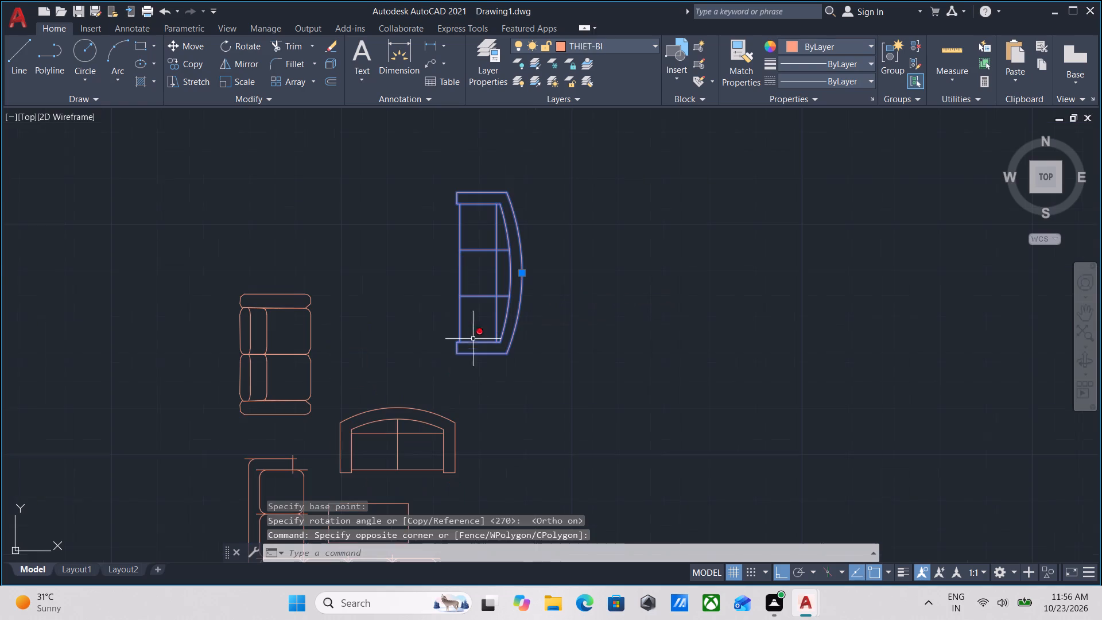
scroll(473, 339, up, 1)
key(m)
key(Return)
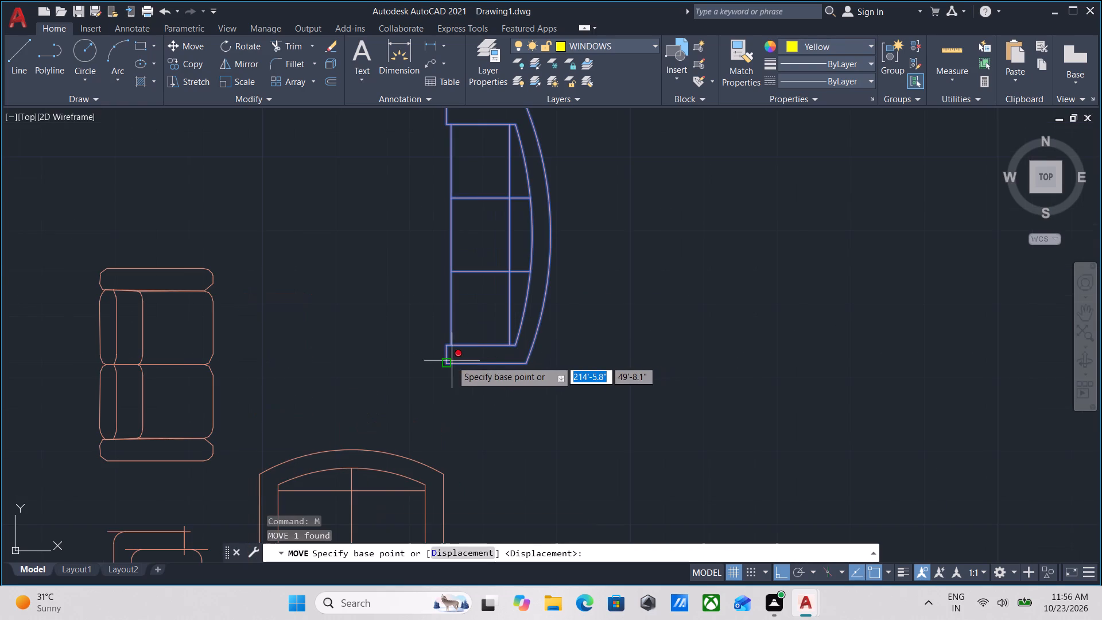
click(443, 364)
scroll(829, 339, down, 1)
middle_drag(825, 340, 256, 352)
scroll(486, 331, down, 3)
middle_drag(498, 331, 215, 360)
scroll(676, 386, down, 3)
scroll(765, 392, down, 2)
middle_drag(764, 392, 618, 412)
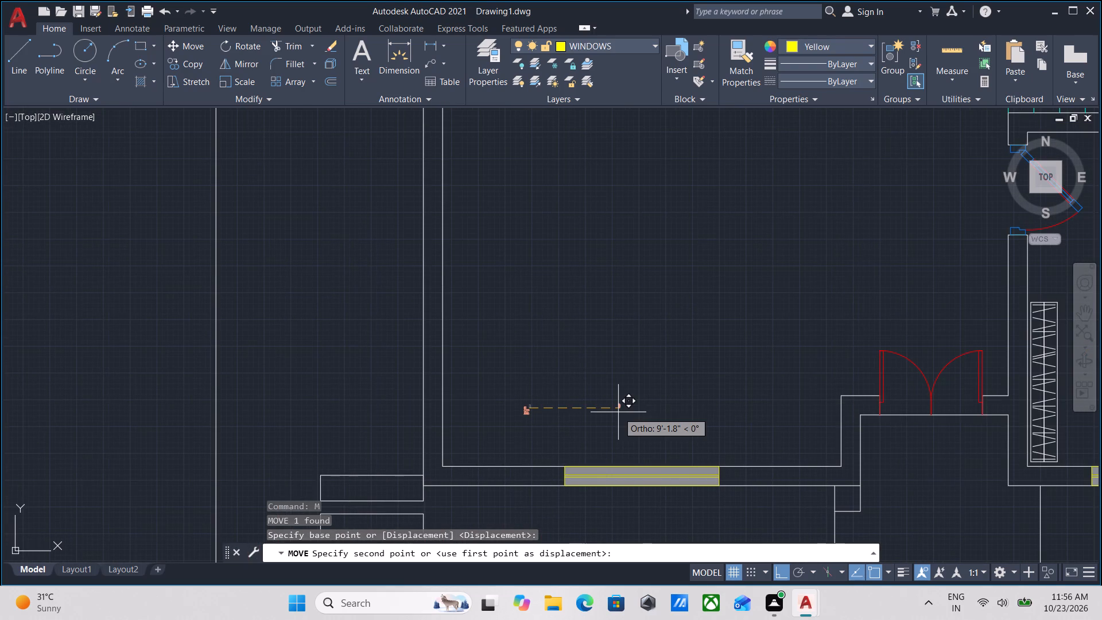
scroll(623, 425, up, 1)
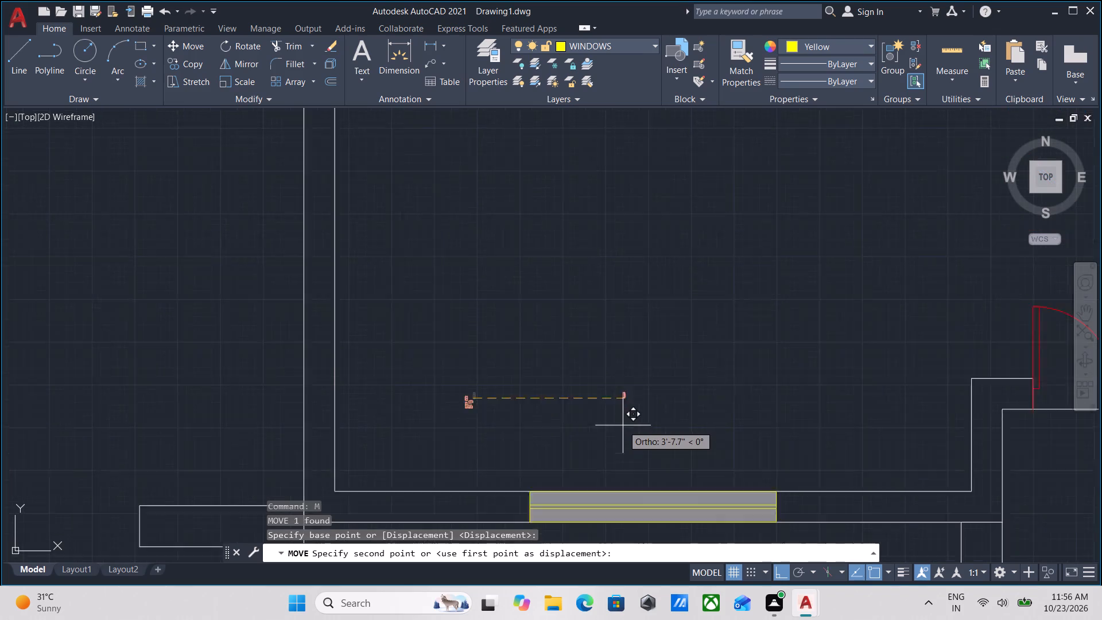
scroll(623, 425, up, 1)
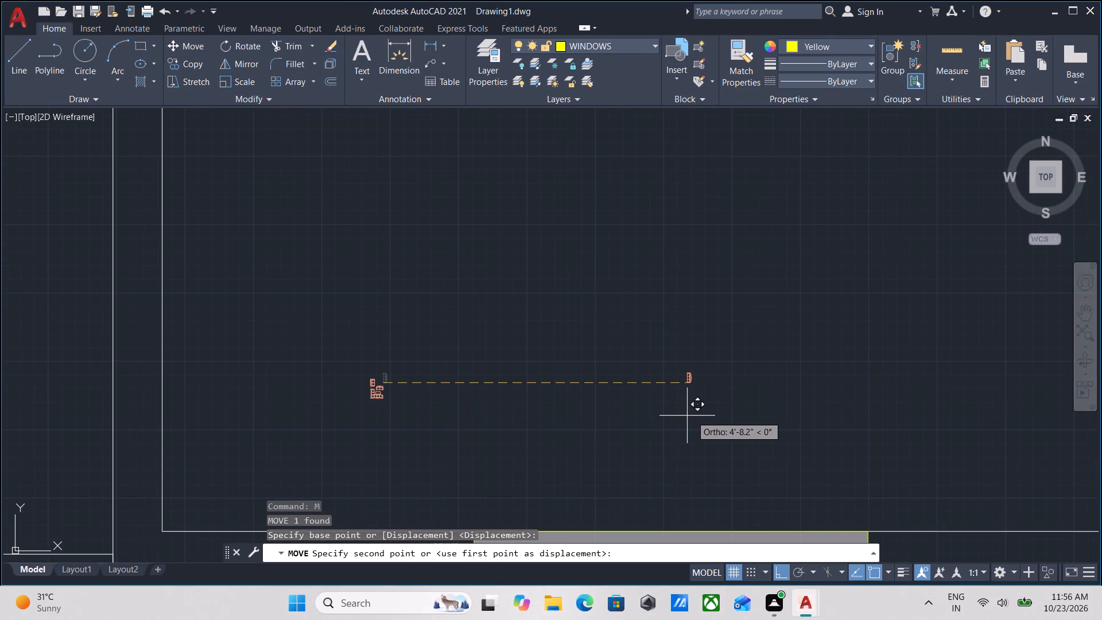
click(693, 416)
Scale the rotated three-seat sofa from its southwest seat-and-arm corner, picking a factor of about 2'-8.3".
scroll(706, 371, up, 6)
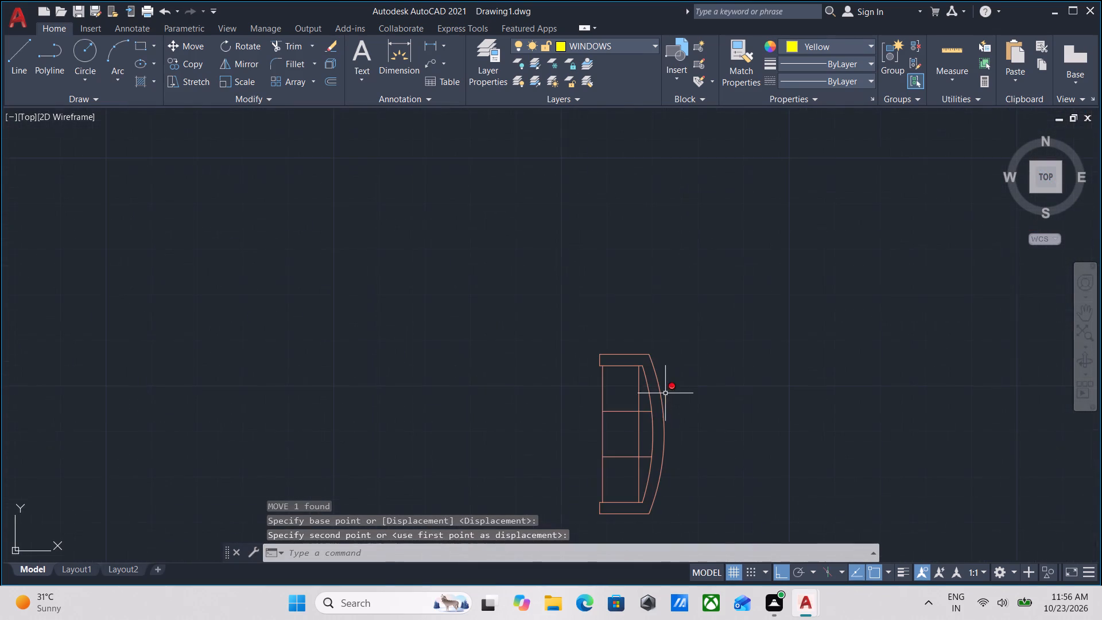
drag(692, 440, 677, 435)
click(549, 379)
text(SCA)
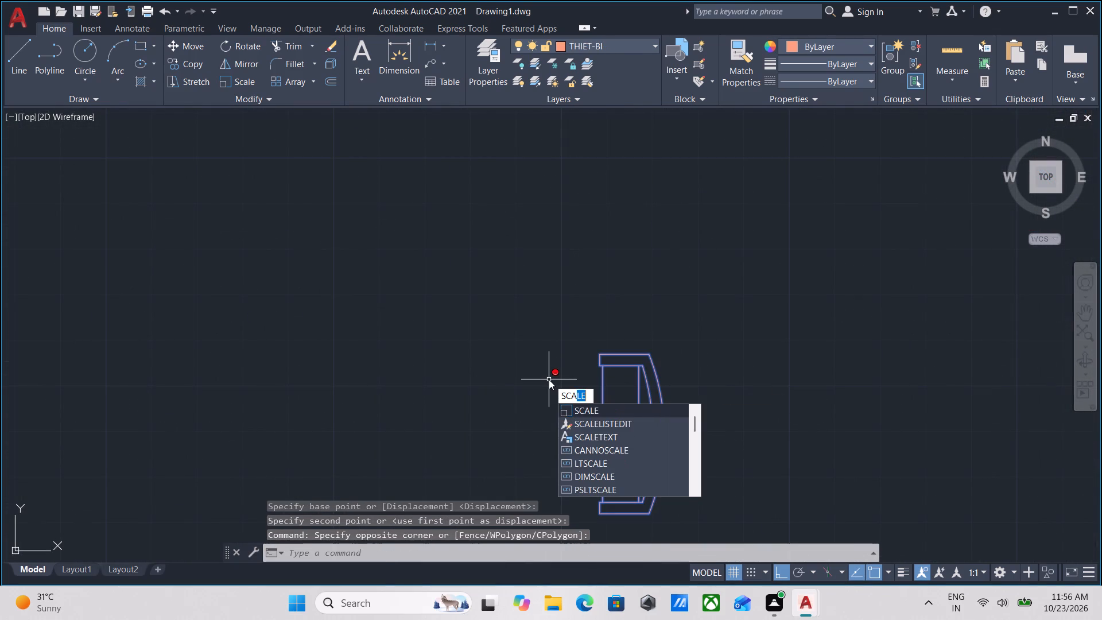
key(Return)
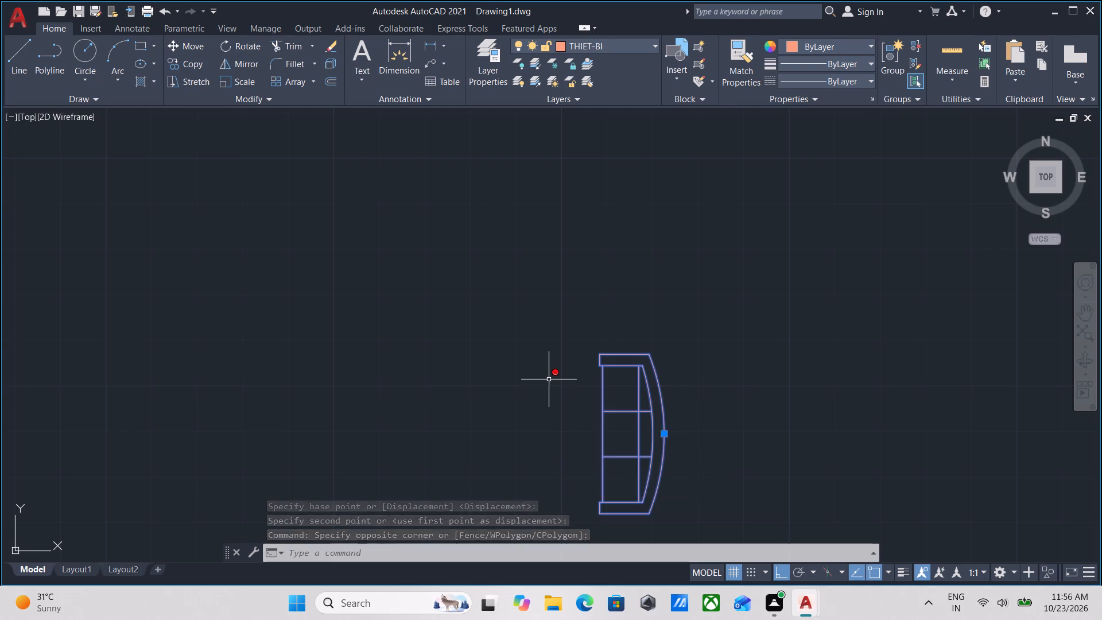
scroll(598, 445, down, 4)
middle_drag(615, 437, 705, 301)
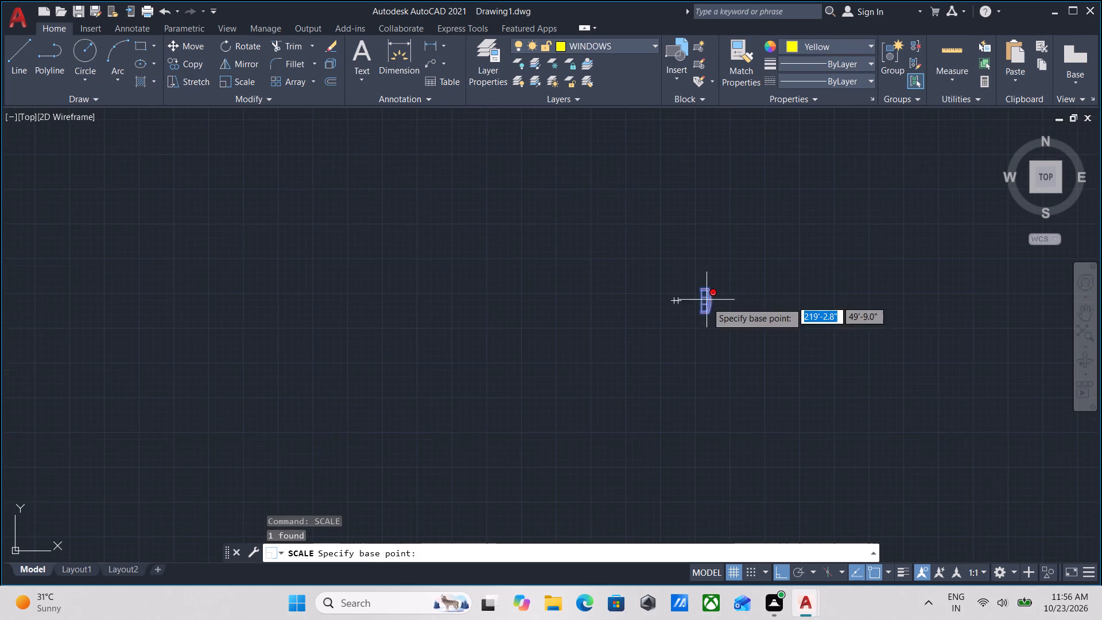
scroll(704, 311, down, 3)
scroll(408, 327, up, 5)
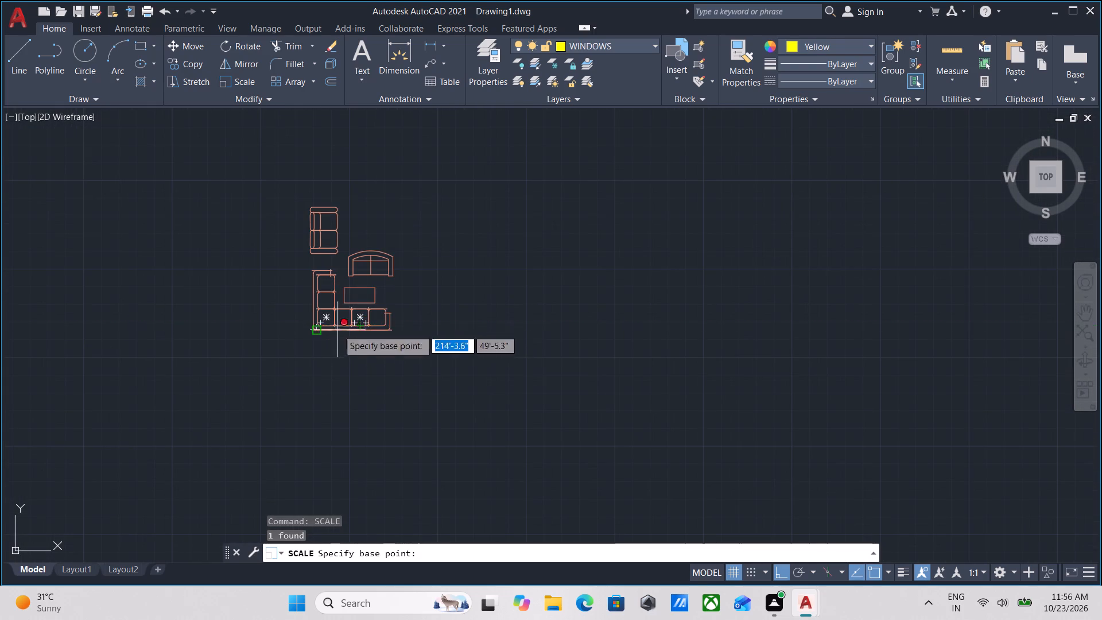
scroll(537, 317, down, 1)
middle_drag(504, 323, 111, 374)
middle_drag(490, 343, 353, 416)
scroll(429, 393, down, 3)
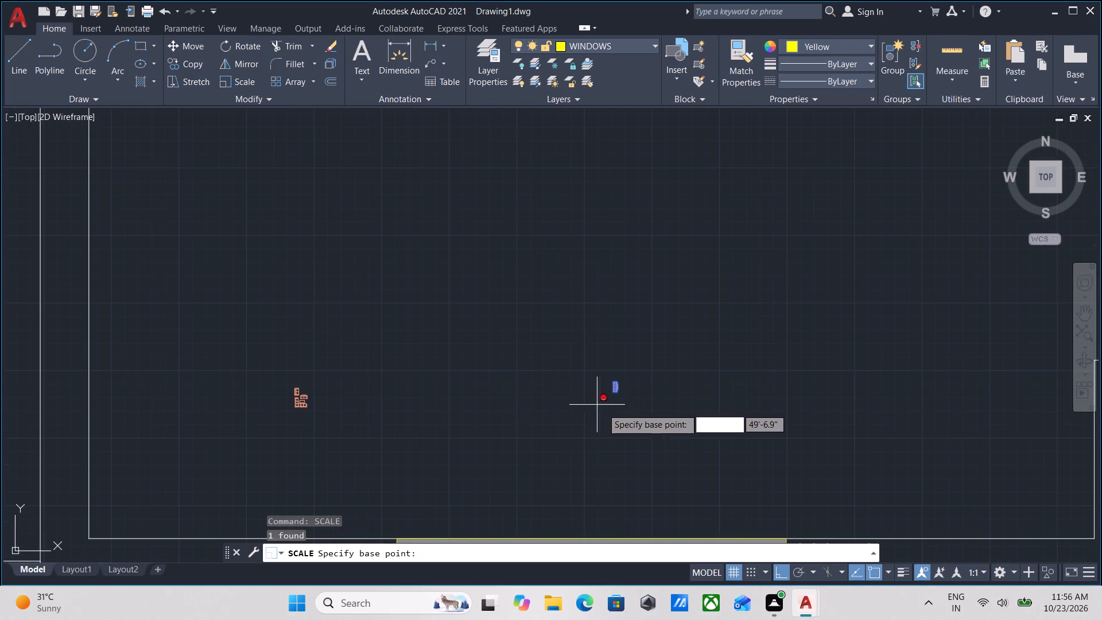
scroll(606, 411, up, 6)
scroll(661, 293, down, 1)
middle_drag(661, 293, 579, 417)
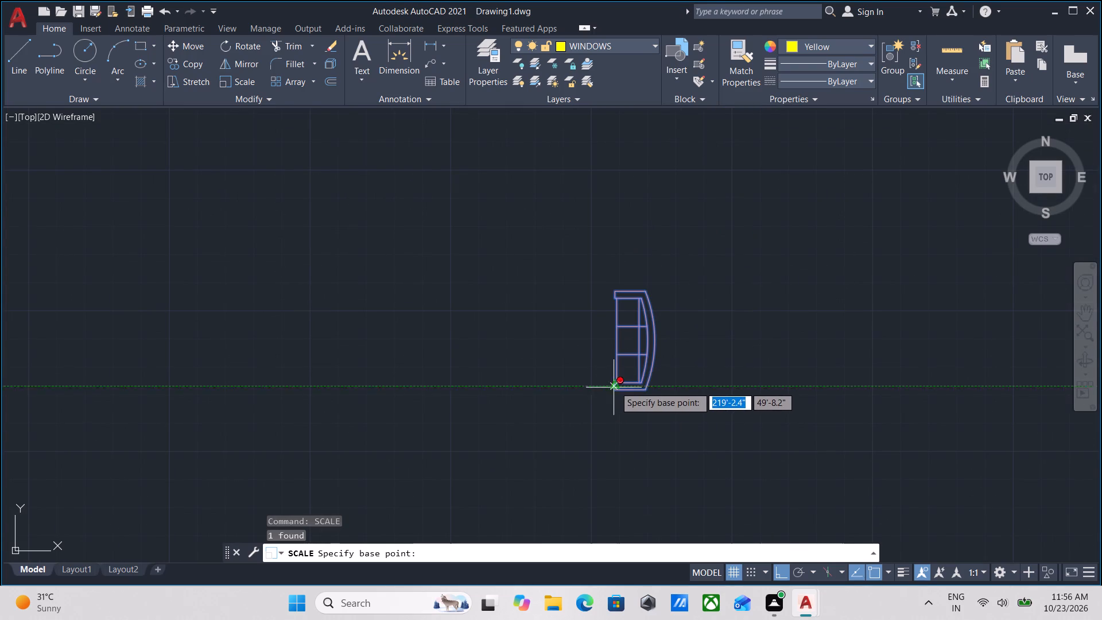
click(615, 386)
middle_drag(611, 251, 600, 434)
scroll(608, 418, down, 3)
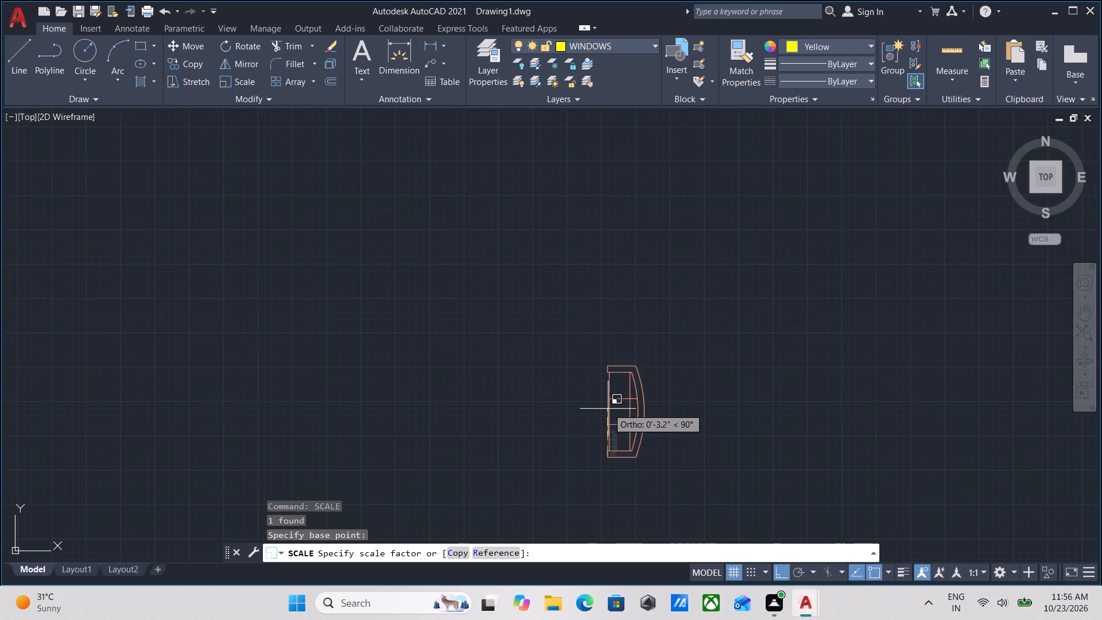
scroll(609, 387, down, 6)
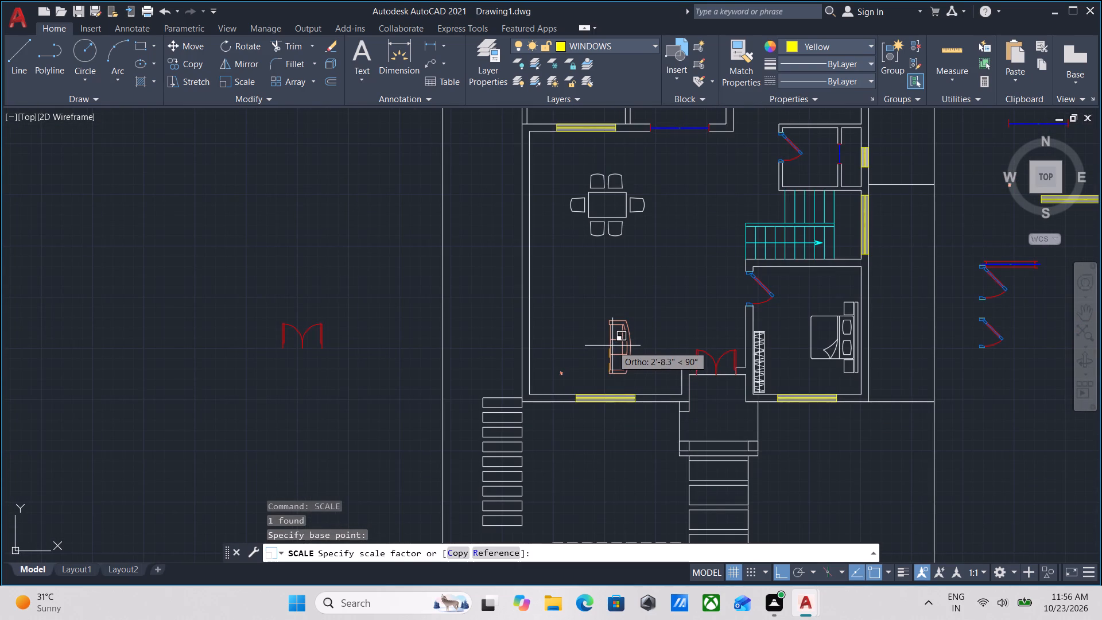
click(612, 346)
Scale the L-shaped sofa block with its coffee table from its lower east corner, picking a factor just over 3'-4".
scroll(613, 371, up, 2)
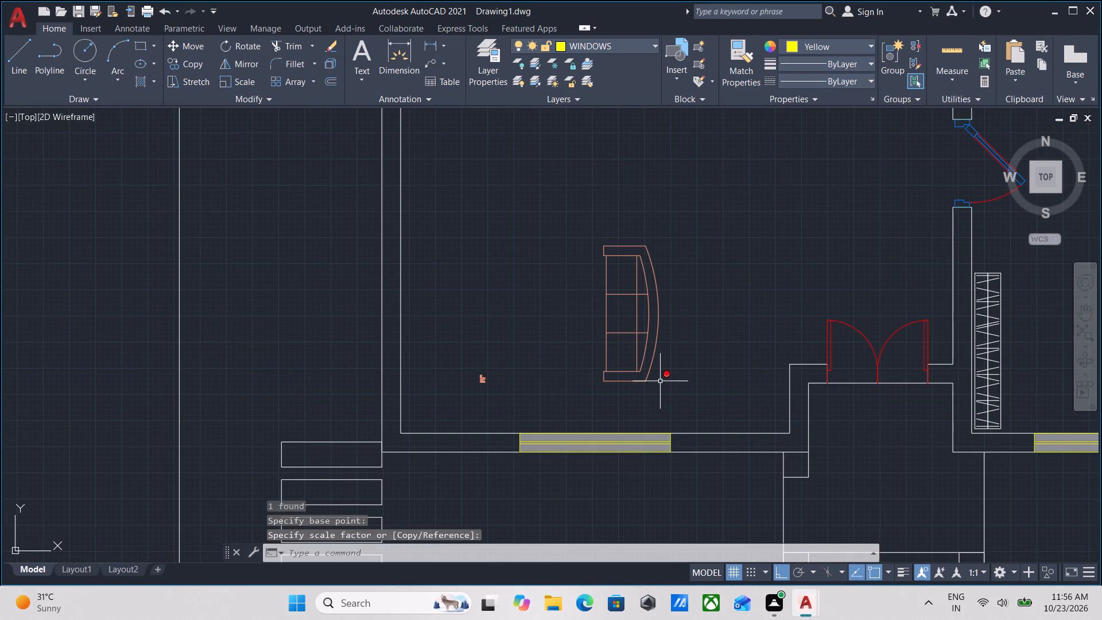
scroll(437, 342, up, 1)
scroll(483, 362, up, 2)
middle_drag(525, 465, 535, 383)
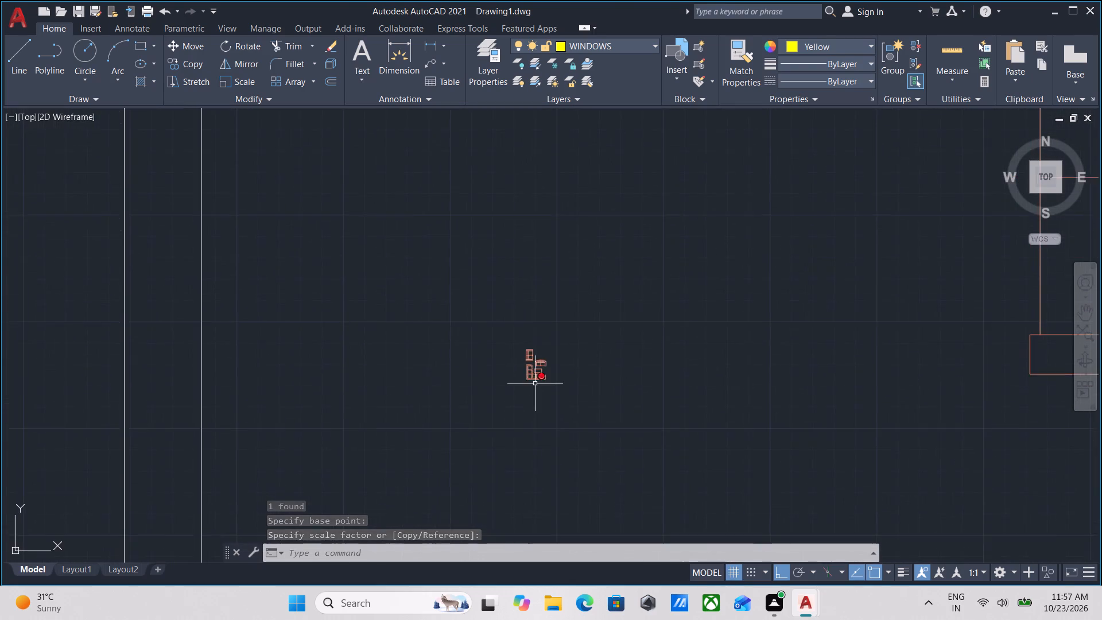
scroll(535, 383, up, 4)
drag(565, 399, 553, 373)
click(516, 325)
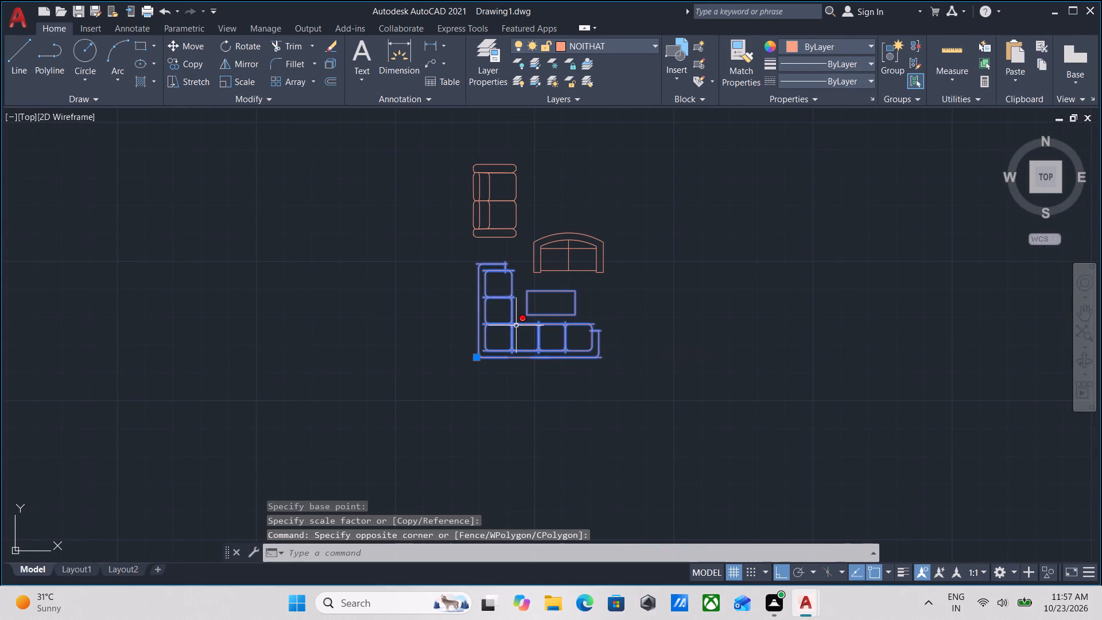
text(SCA)
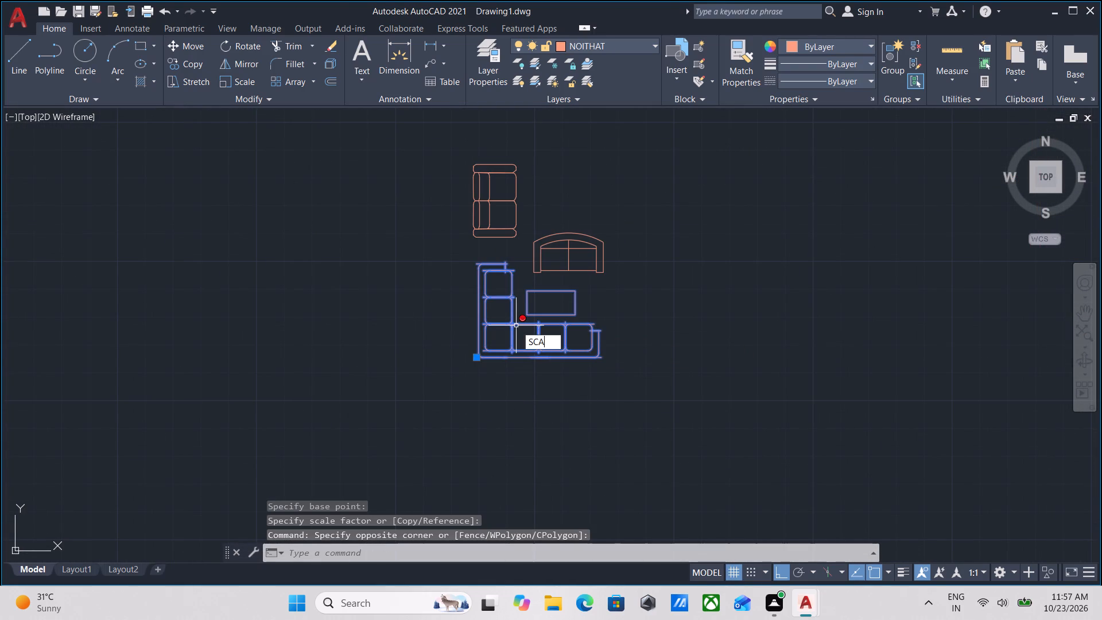
key(Return)
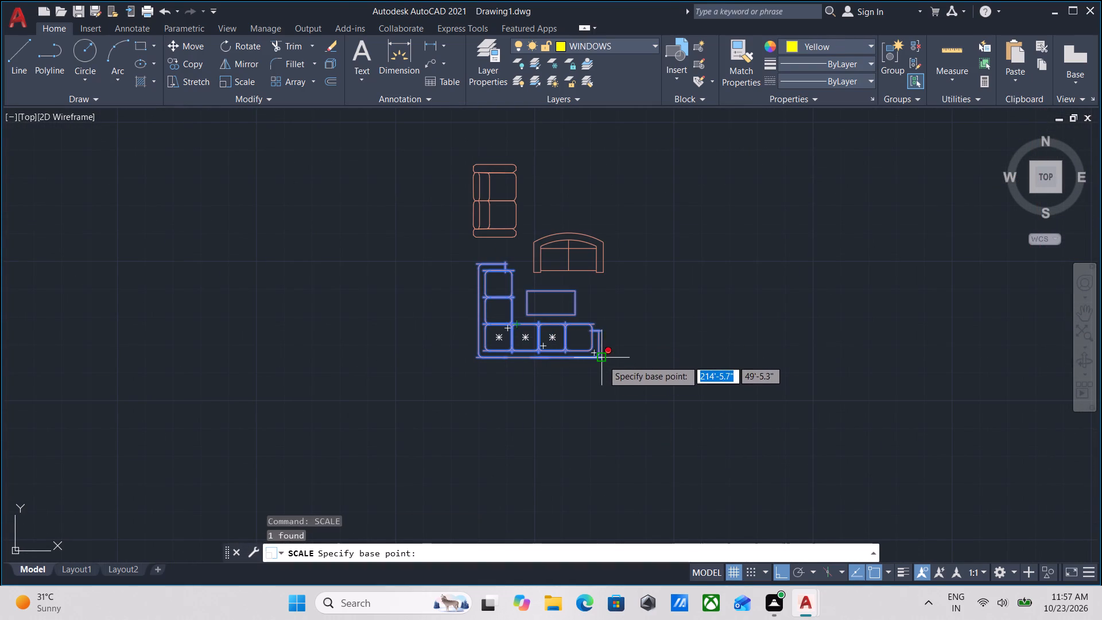
click(600, 355)
scroll(751, 350, down, 1)
scroll(825, 332, down, 2)
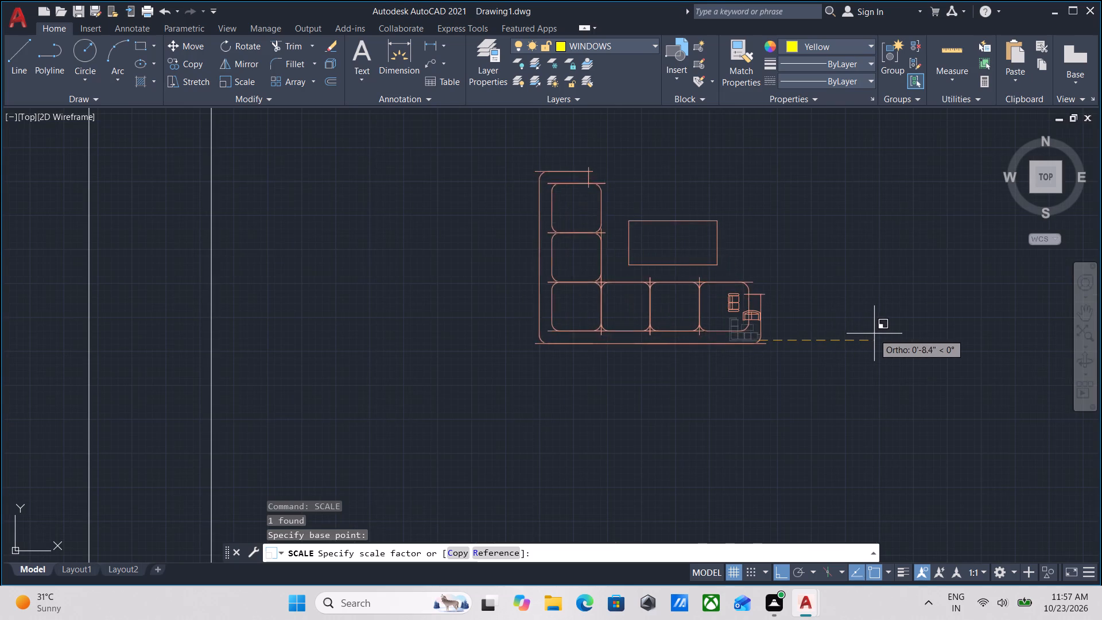
scroll(872, 338, down, 2)
scroll(965, 332, down, 2)
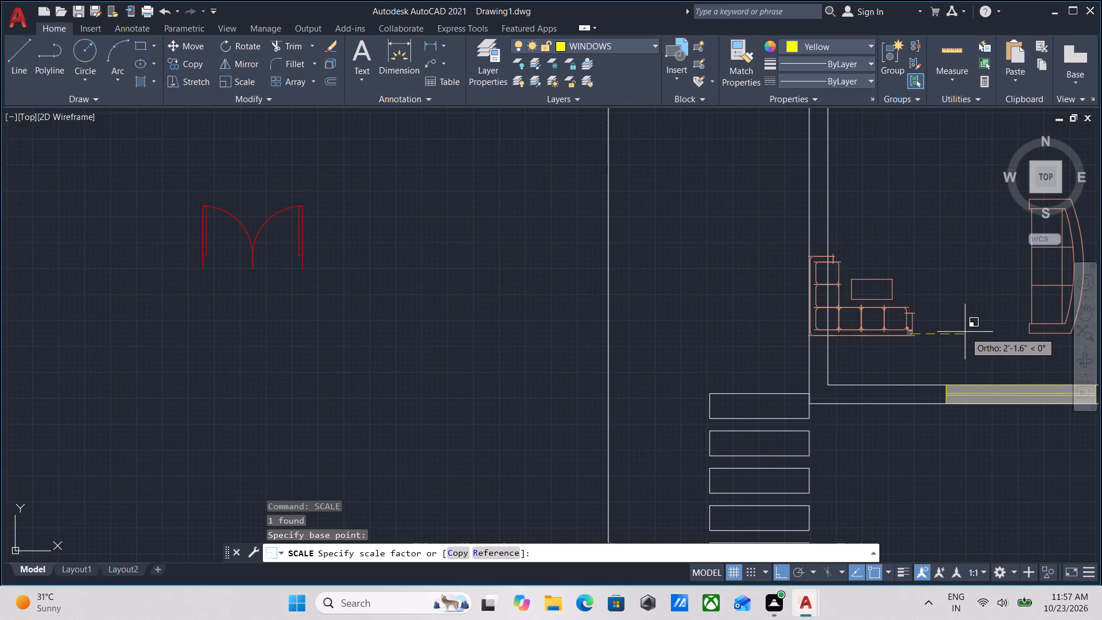
middle_drag(960, 332, 776, 355)
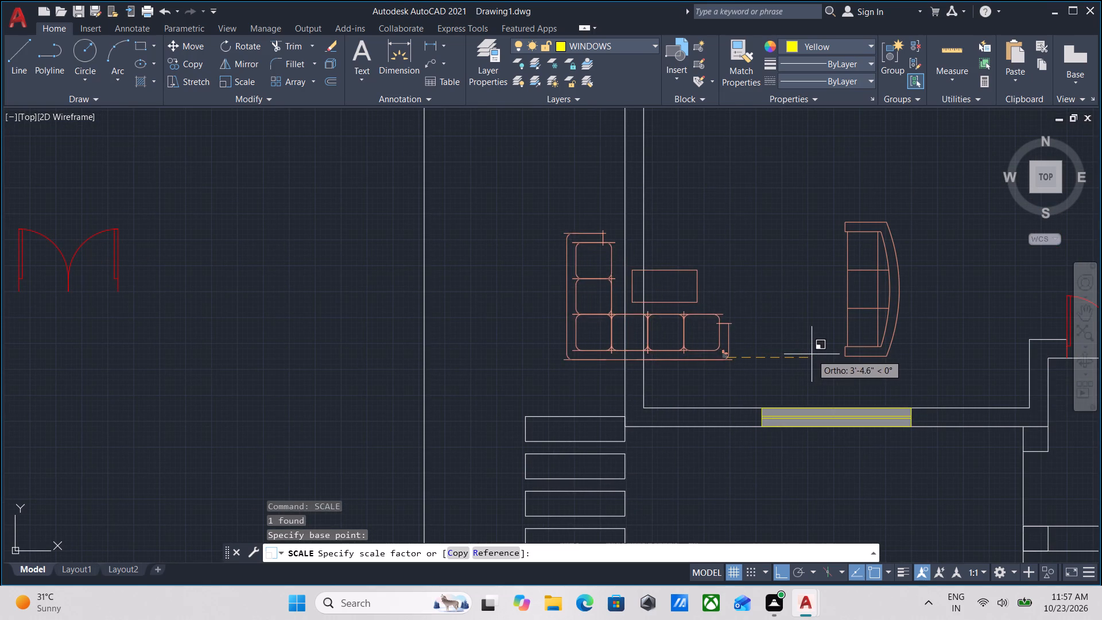
click(817, 354)
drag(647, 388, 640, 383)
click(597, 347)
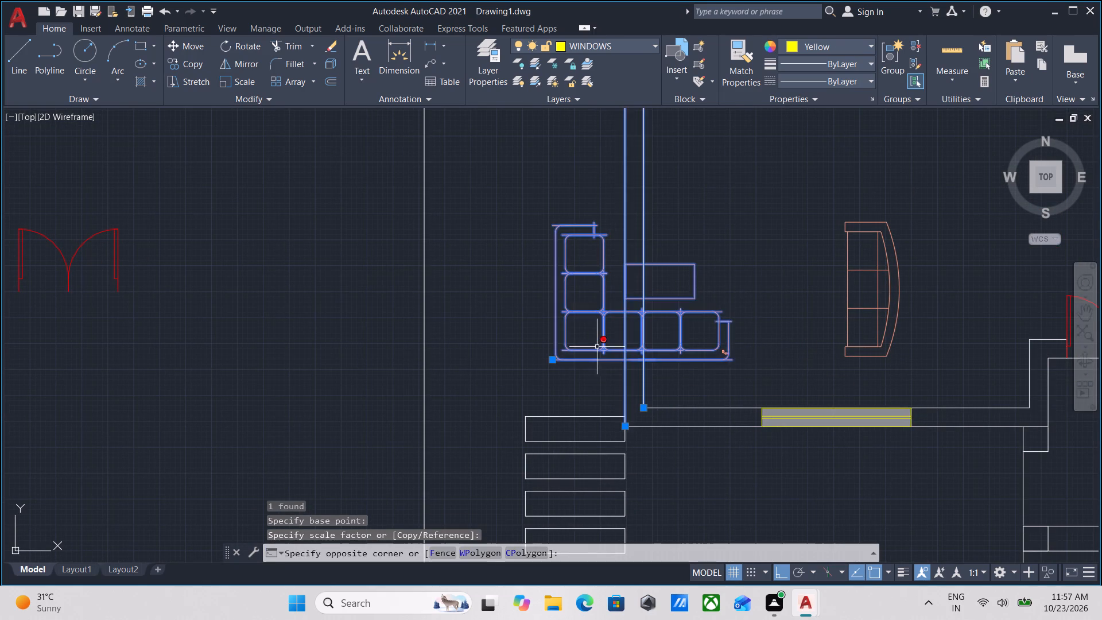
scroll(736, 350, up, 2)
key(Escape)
Move the two tiny two-seat sofas off the L-shaped sofa's east end to open floor northeast of the coffee table, with Ortho off.
scroll(695, 370, up, 1)
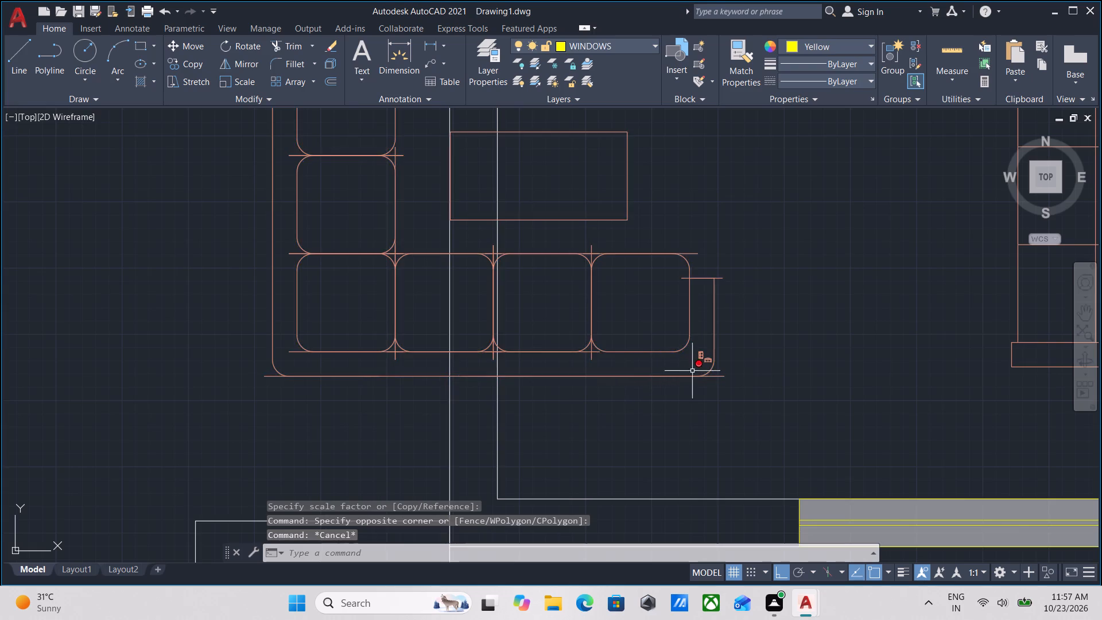
scroll(696, 369, up, 4)
drag(749, 363, 747, 355)
click(659, 246)
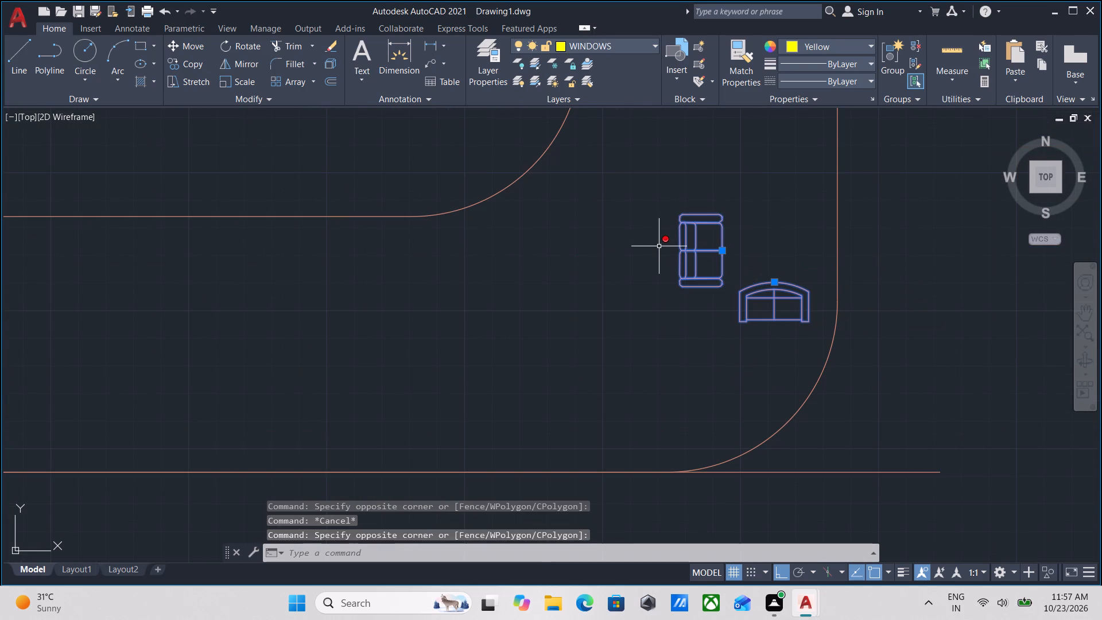
key(m)
key(Return)
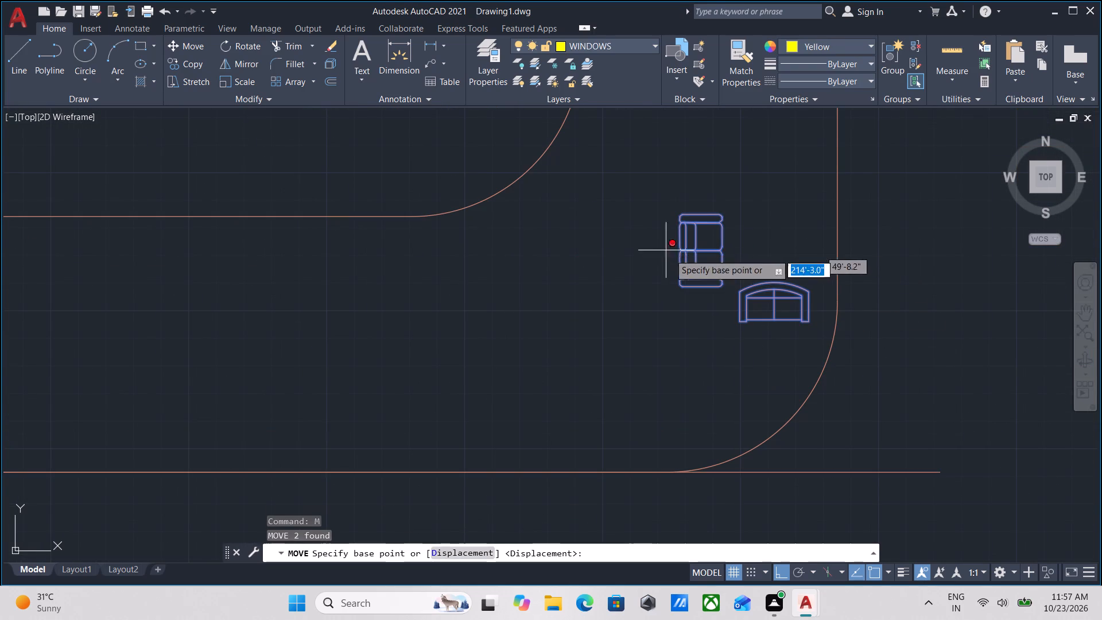
click(693, 258)
scroll(759, 131, down, 2)
middle_drag(759, 131, 722, 487)
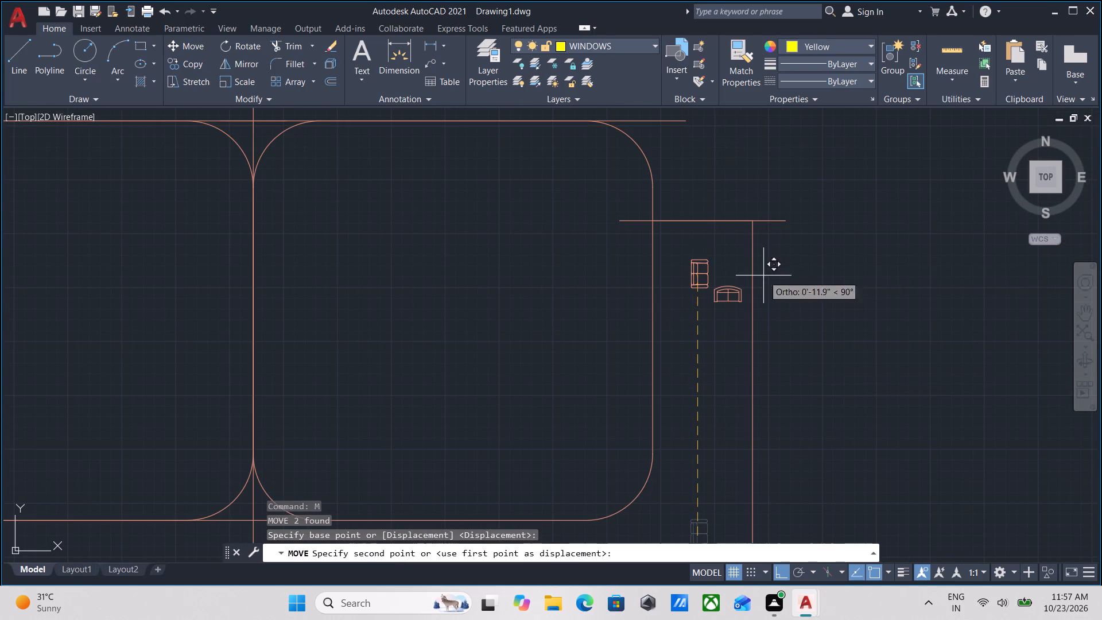
key(F8)
scroll(770, 262, down, 2)
middle_drag(763, 291, 735, 463)
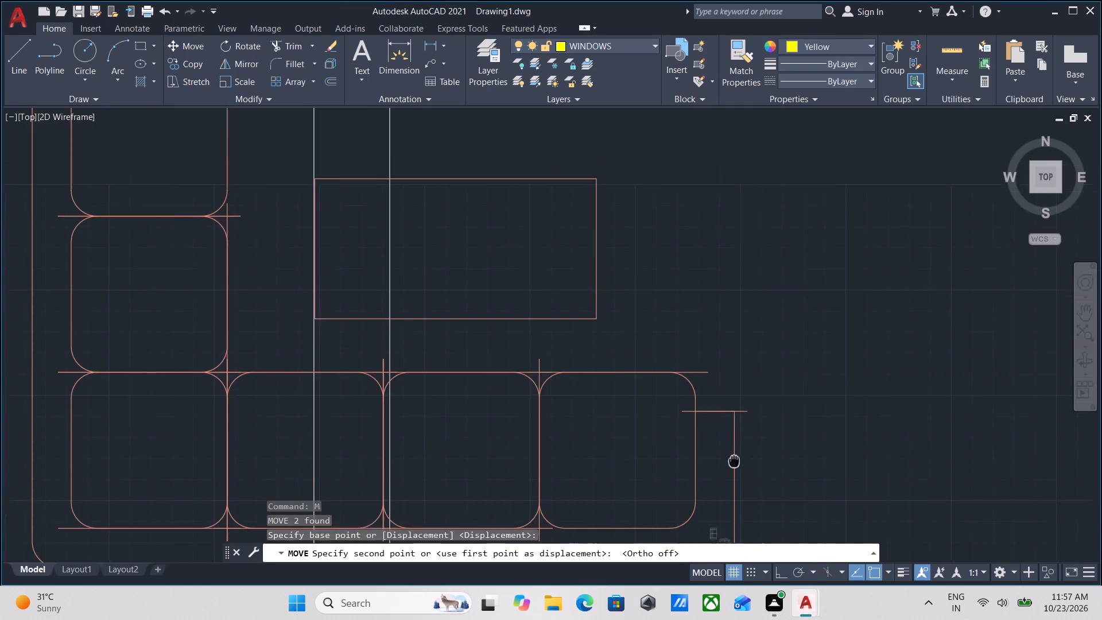
middle_drag(735, 463, 738, 464)
scroll(694, 254, down, 2)
middle_drag(688, 258, 677, 441)
scroll(677, 441, up, 1)
click(641, 303)
middle_drag(660, 423, 603, 251)
key(Escape)
Move the L-shaped sofa block with its coffee table by its southwest corner into the hall's southwest inner wall corner.
drag(649, 484, 643, 472)
click(574, 381)
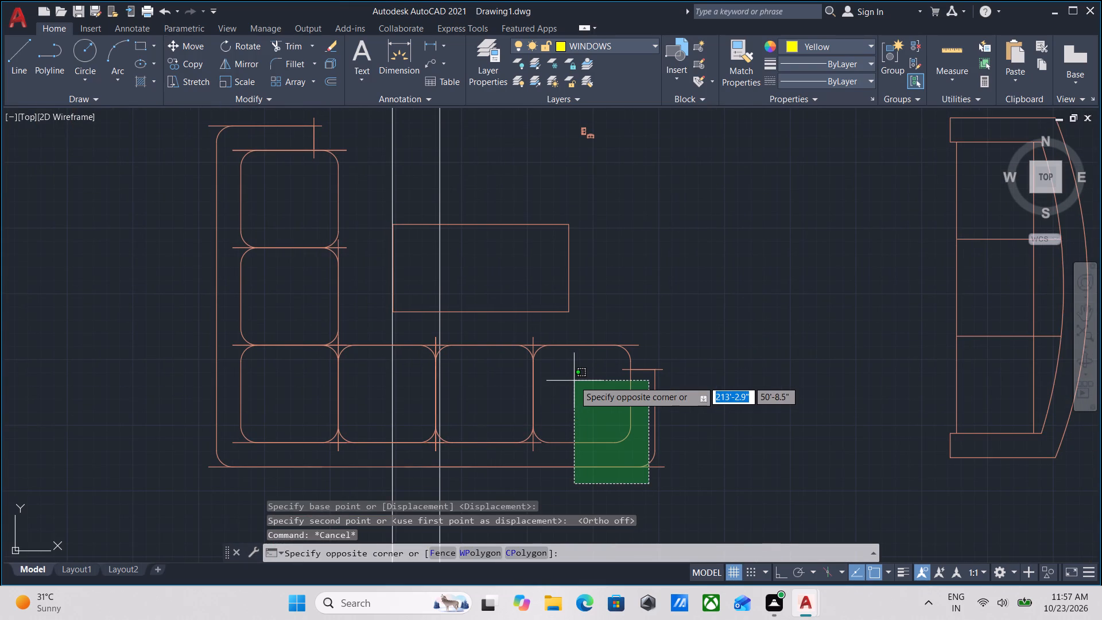
scroll(569, 383, down, 1)
middle_drag(569, 383, 640, 434)
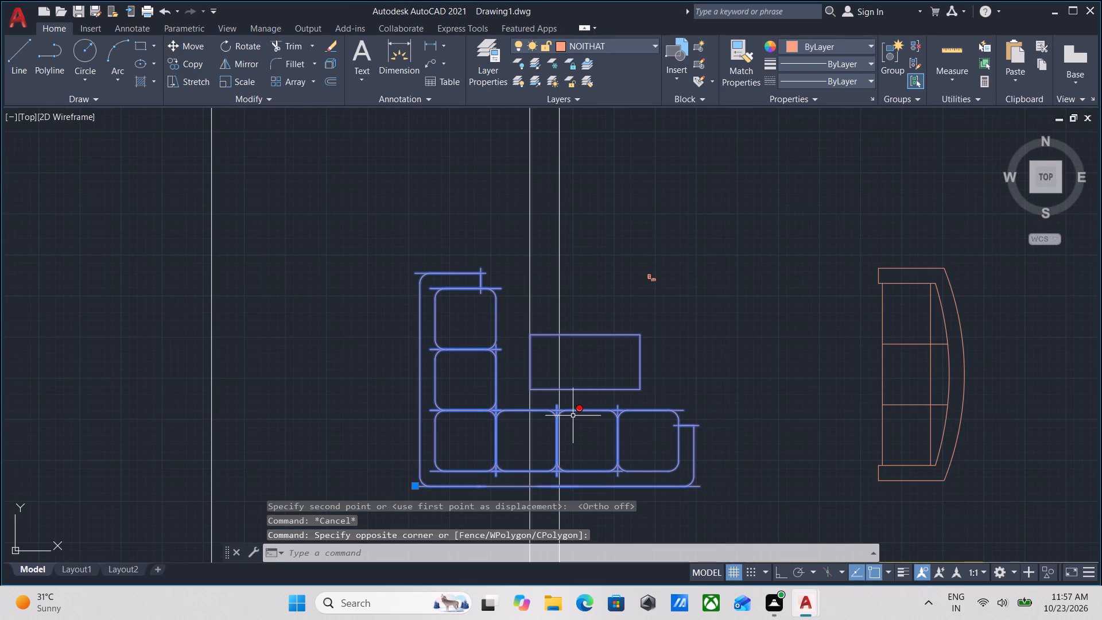
key(m)
key(Return)
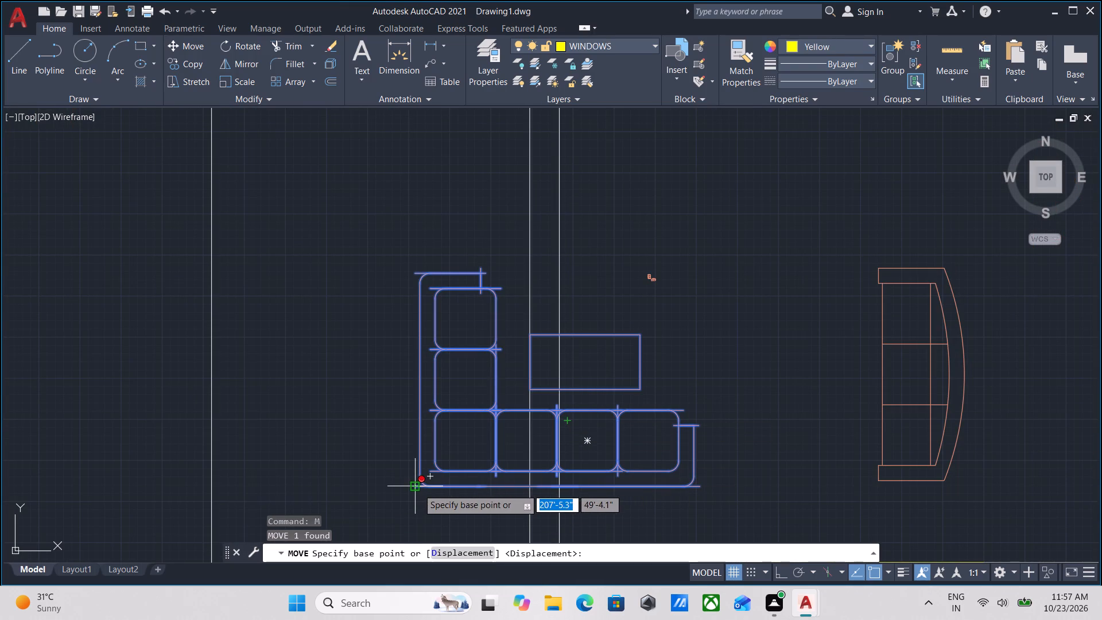
click(418, 489)
scroll(610, 507, down, 1)
middle_drag(610, 507, 608, 378)
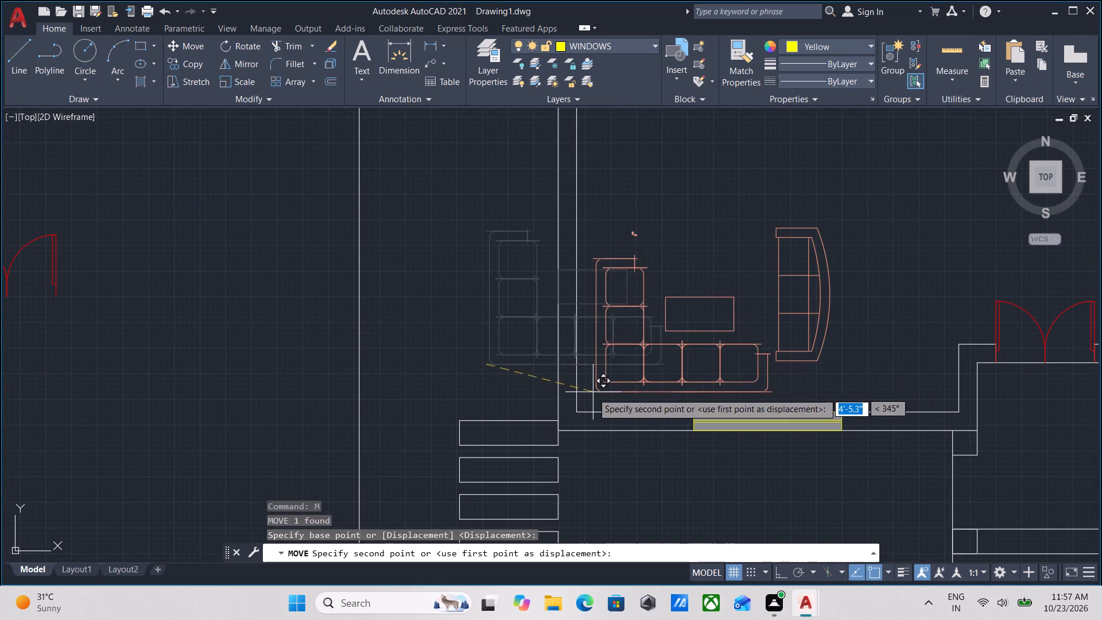
click(584, 407)
scroll(571, 421, up, 2)
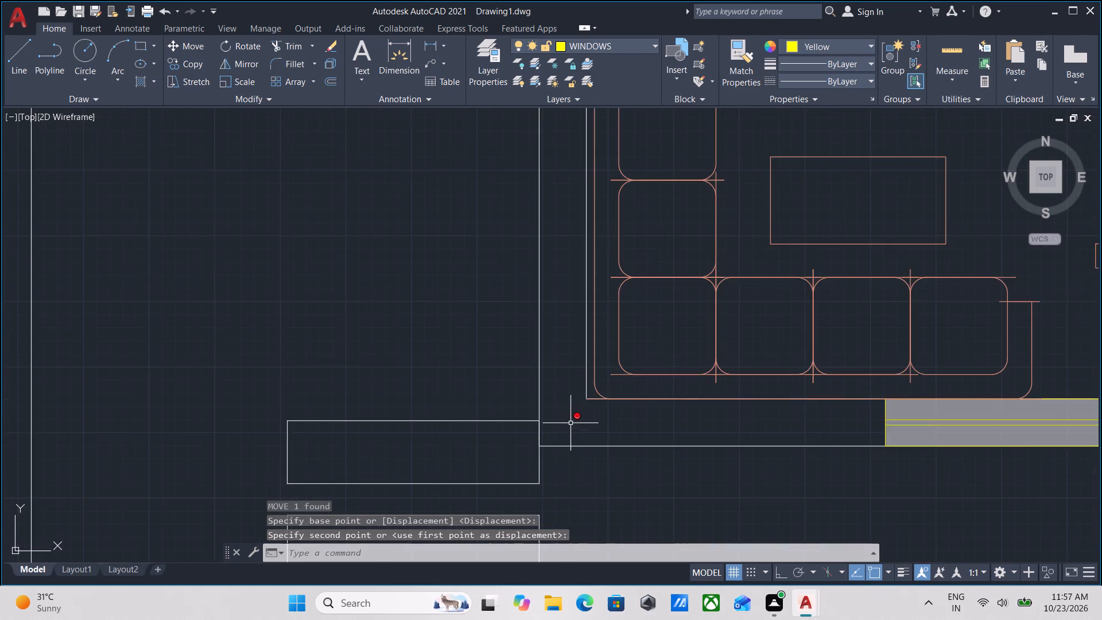
Move the L-shaped sofa block about 3.5" northeast off the wall corner, using its southwest corner as base point.
scroll(597, 413, up, 2)
middle_drag(596, 417, 540, 520)
click(566, 440)
click(523, 408)
middle_drag(606, 429, 552, 433)
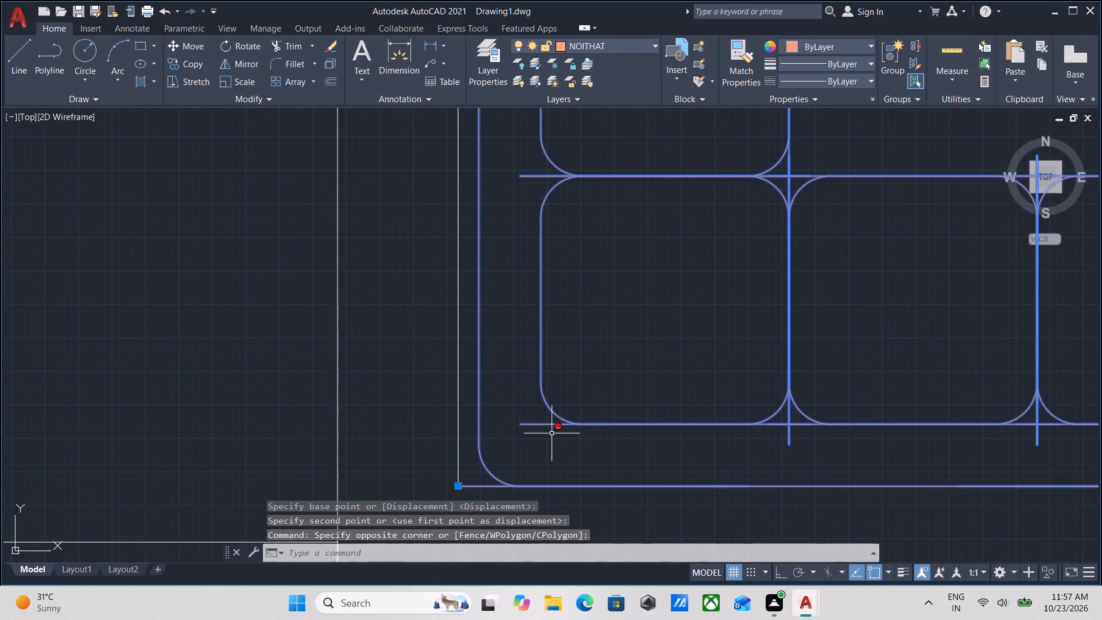
scroll(552, 437, down, 2)
middle_drag(552, 437, 556, 432)
scroll(556, 432, up, 1)
key(m)
key(Return)
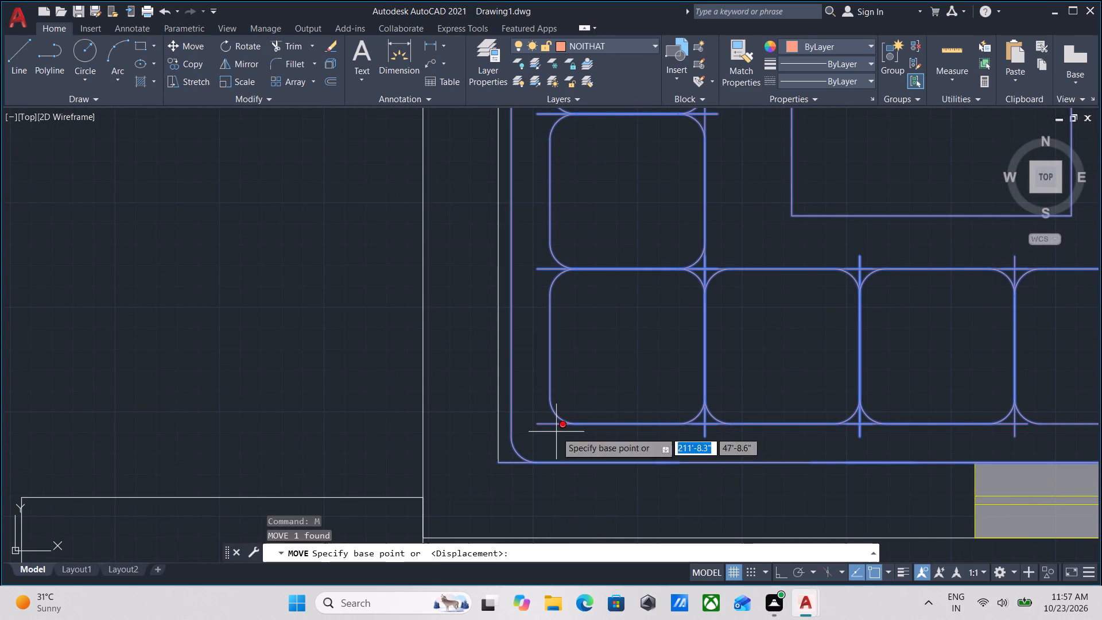
click(499, 463)
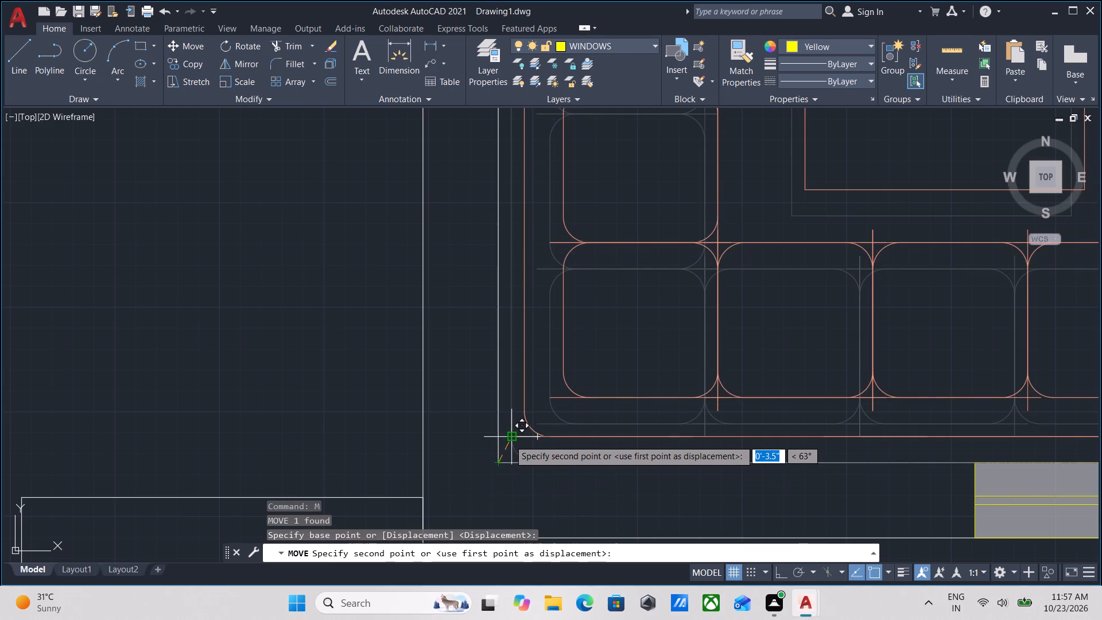
click(511, 439)
scroll(538, 429, down, 2)
middle_drag(499, 453, 435, 505)
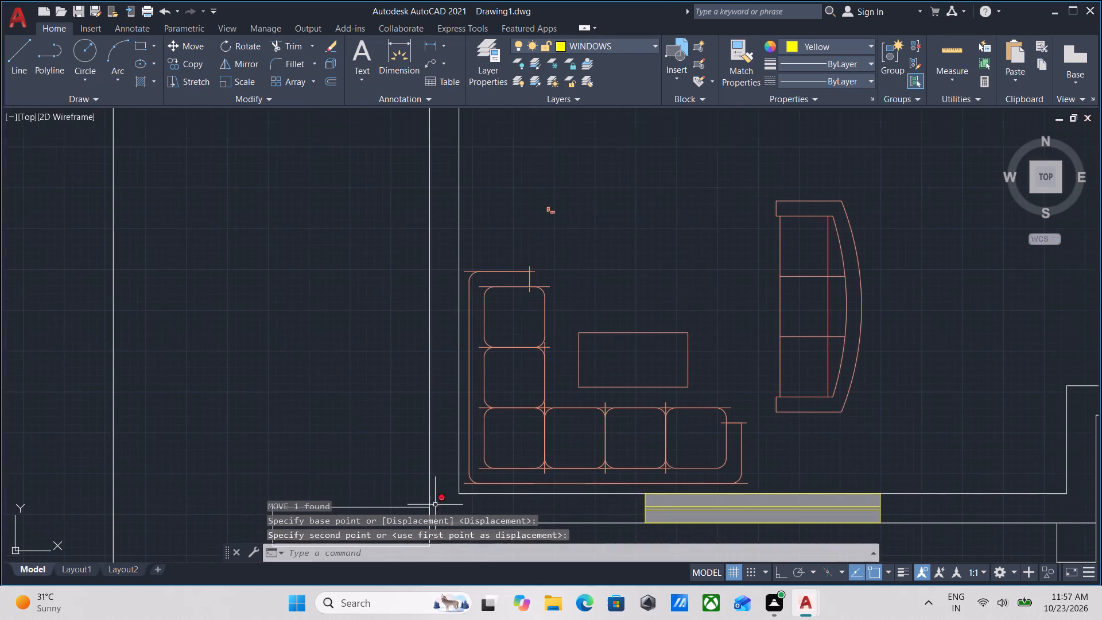
Scale the tiny arched-back two-seat sofa from the southwest corner of its west arm, picking a factor of about 3'-8.6".
middle_drag(519, 338, 519, 395)
scroll(541, 292, up, 2)
scroll(598, 230, up, 1)
middle_drag(598, 230, 618, 331)
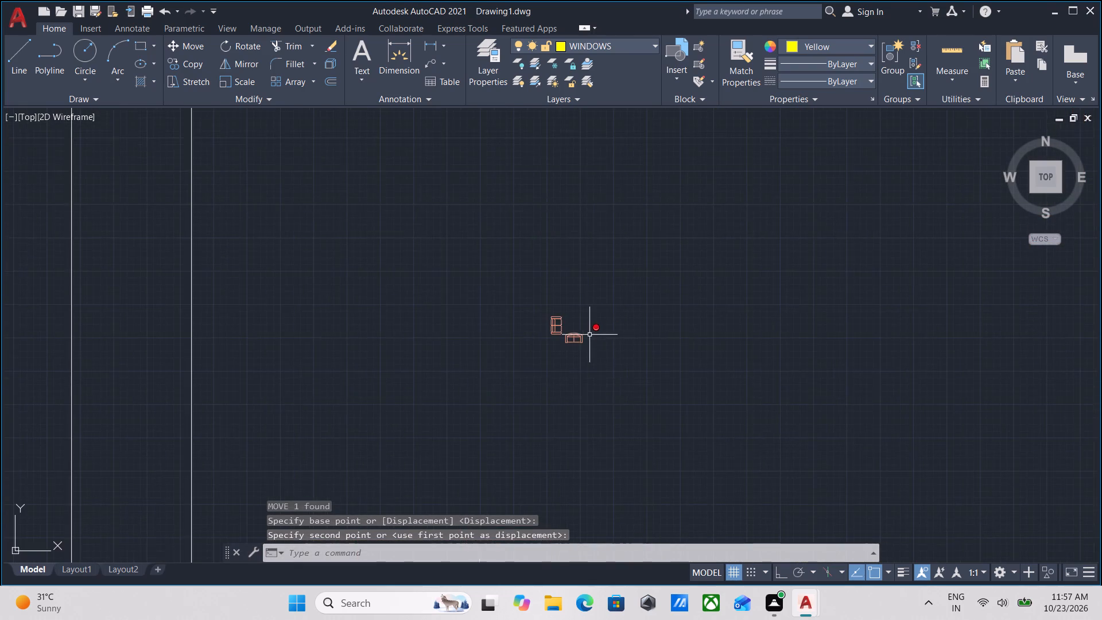
scroll(586, 330, up, 3)
scroll(506, 332, up, 3)
drag(821, 403, 786, 406)
click(630, 432)
scroll(651, 405, down, 1)
middle_drag(651, 405, 673, 365)
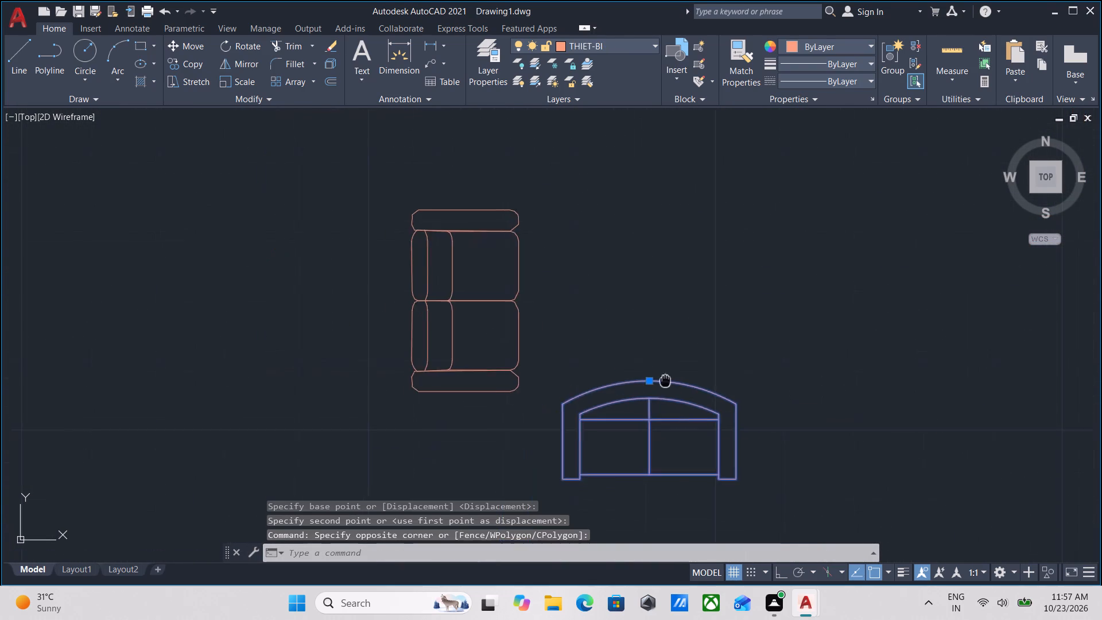
middle_drag(673, 365, 685, 342)
text(SCALE)
key(Return)
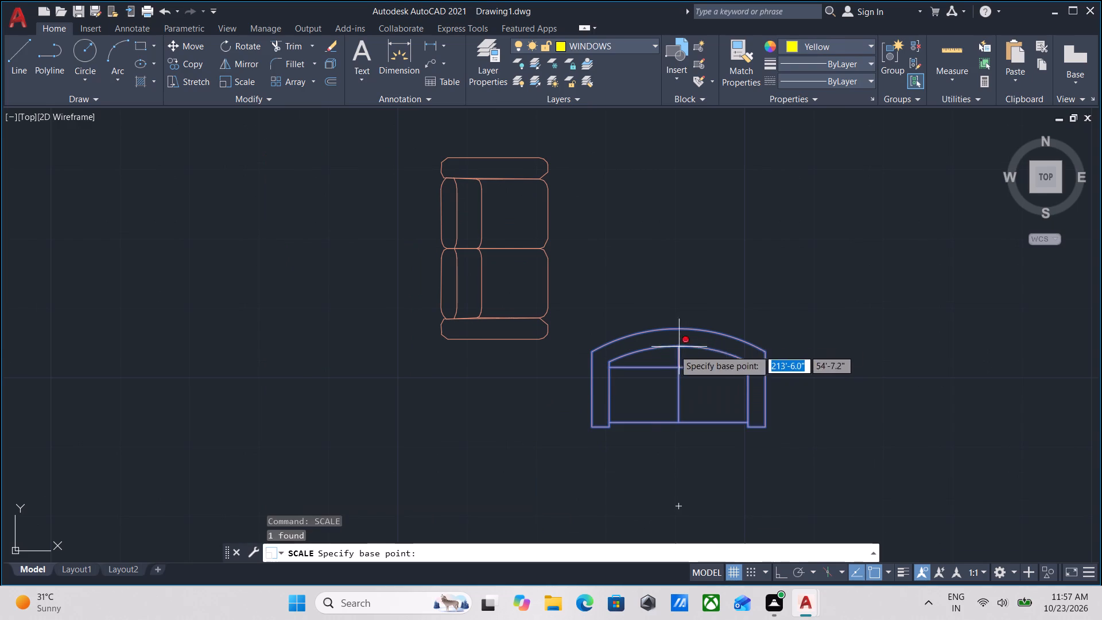
scroll(665, 357, down, 2)
scroll(637, 402, up, 2)
click(635, 359)
scroll(845, 338, down, 1)
middle_drag(845, 338, 843, 338)
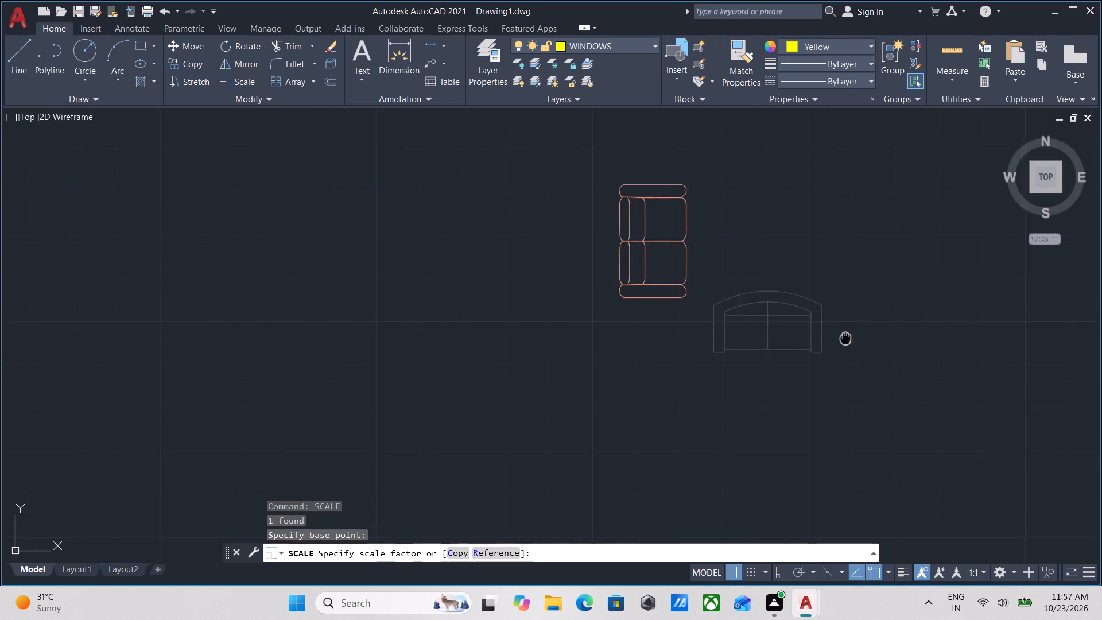
middle_drag(843, 338, 620, 338)
scroll(771, 312, down, 2)
middle_drag(771, 312, 691, 320)
scroll(775, 324, down, 3)
middle_drag(775, 324, 567, 316)
scroll(607, 313, down, 1)
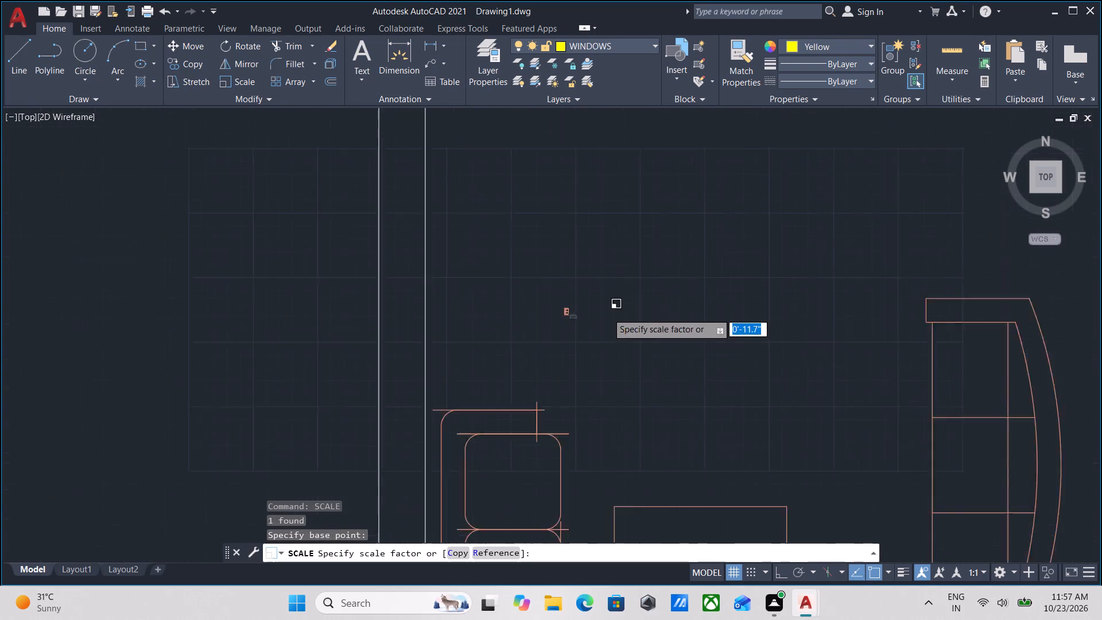
scroll(607, 313, down, 1)
scroll(655, 317, down, 2)
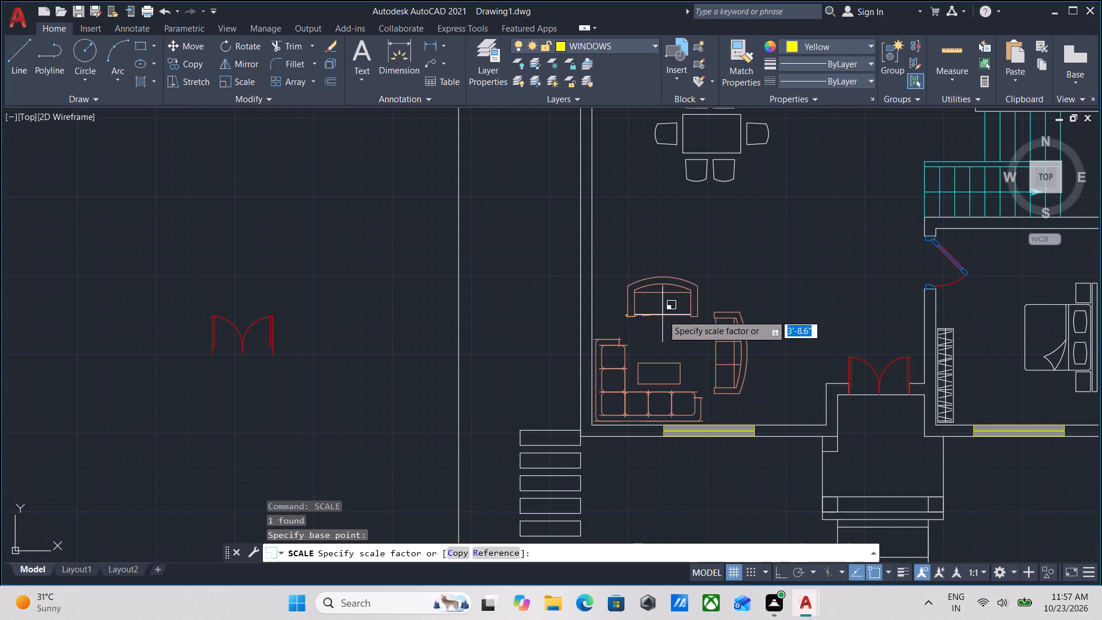
click(662, 315)
Move the rotated three-seat sofa straight east across the hall toward the double entrance door, using its insertion point.
scroll(655, 319, up, 1)
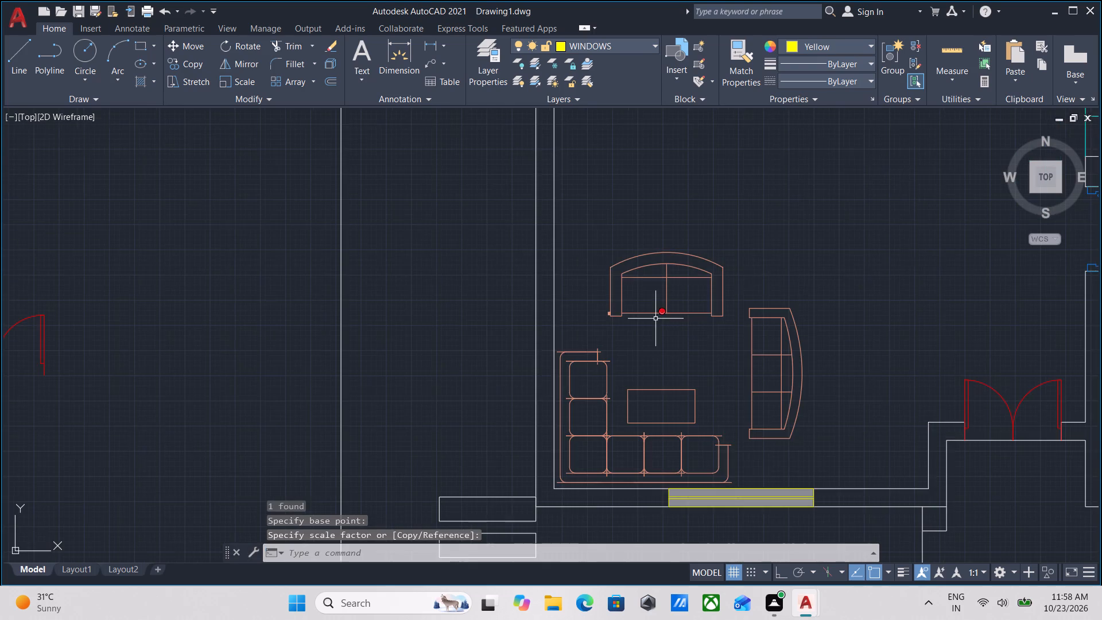
scroll(625, 318, up, 1)
middle_drag(849, 368, 583, 358)
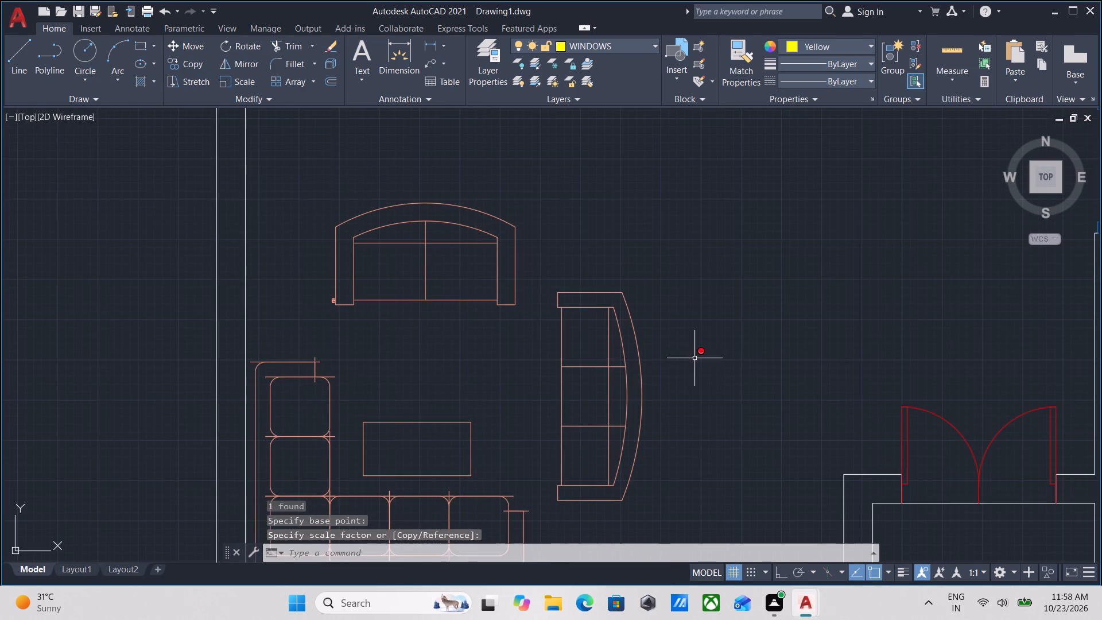
drag(694, 358, 685, 359)
click(620, 363)
scroll(360, 278, up, 4)
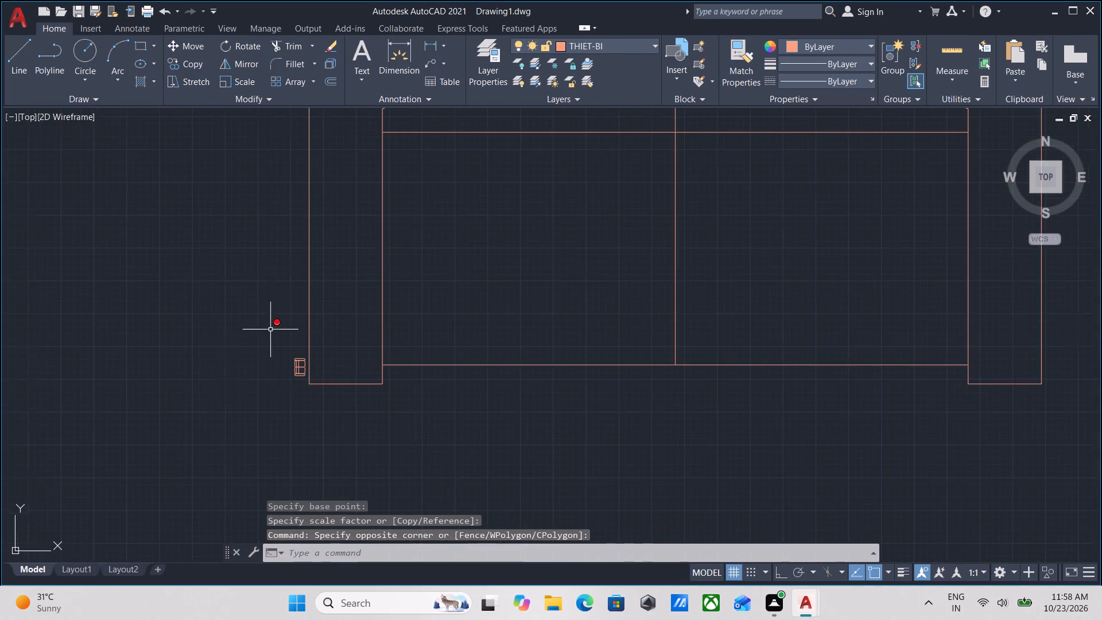
scroll(269, 335, up, 2)
scroll(300, 386, down, 1)
middle_drag(300, 386, 297, 346)
scroll(338, 328, down, 5)
scroll(711, 416, down, 1)
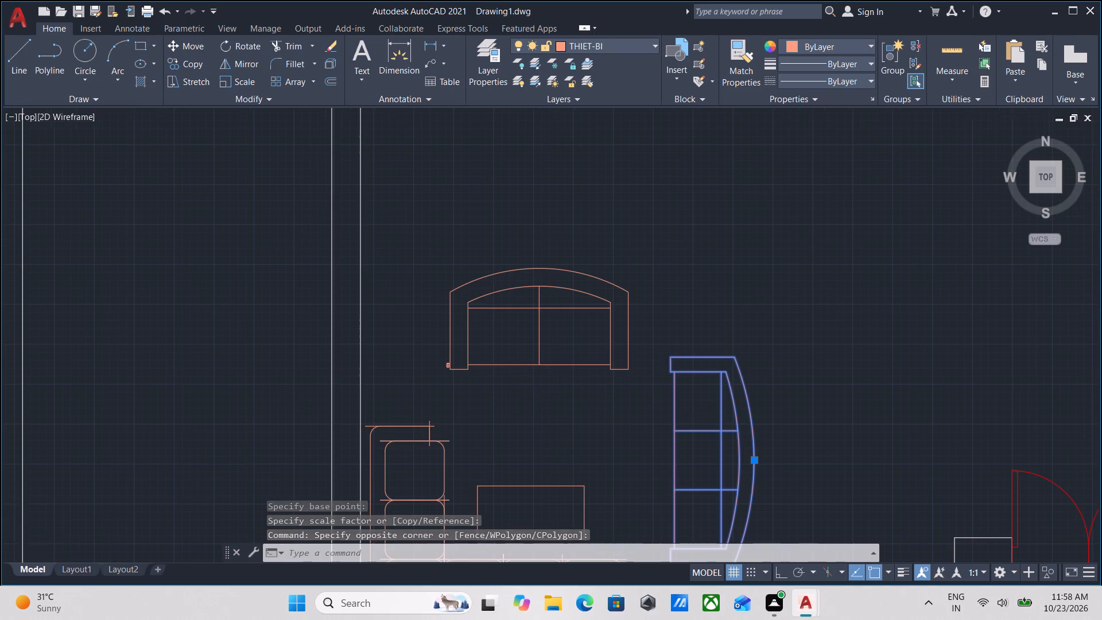
middle_drag(711, 416, 562, 342)
click(591, 371)
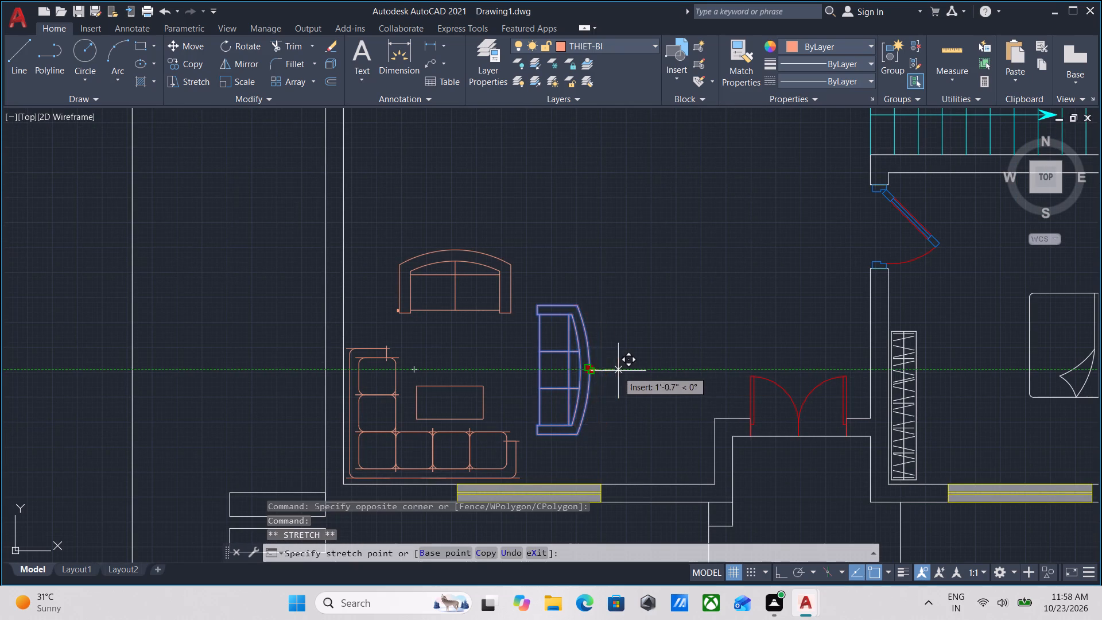
click(678, 373)
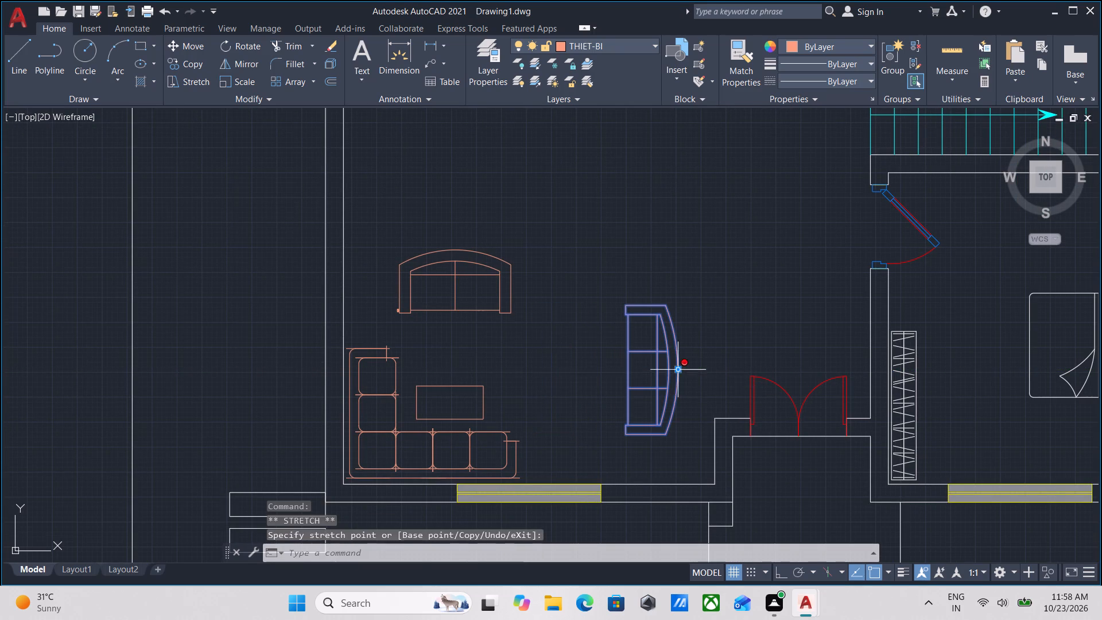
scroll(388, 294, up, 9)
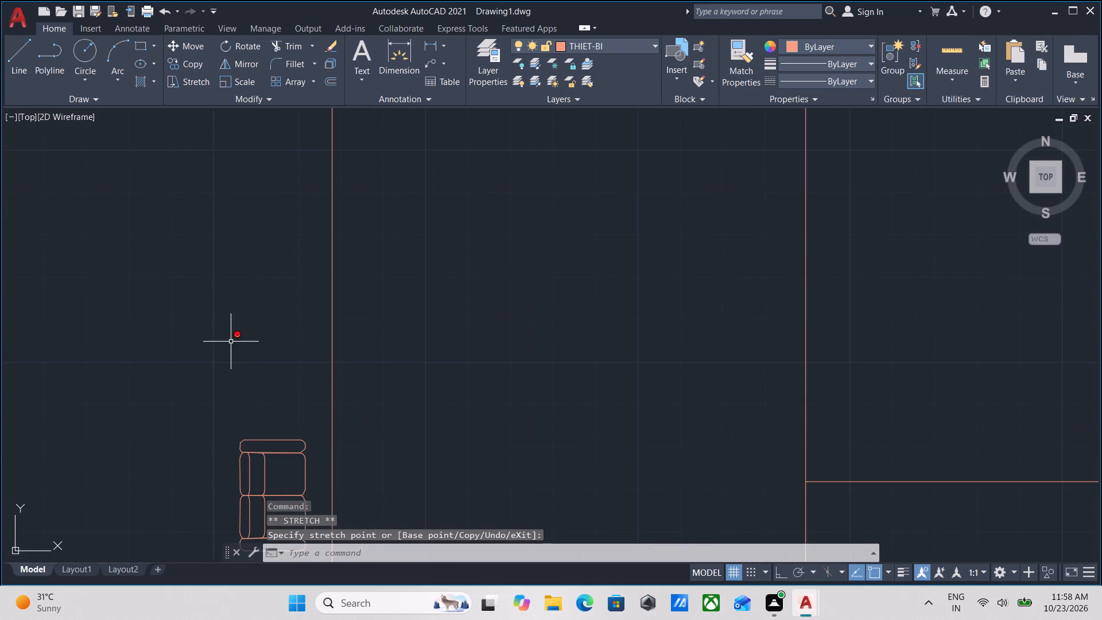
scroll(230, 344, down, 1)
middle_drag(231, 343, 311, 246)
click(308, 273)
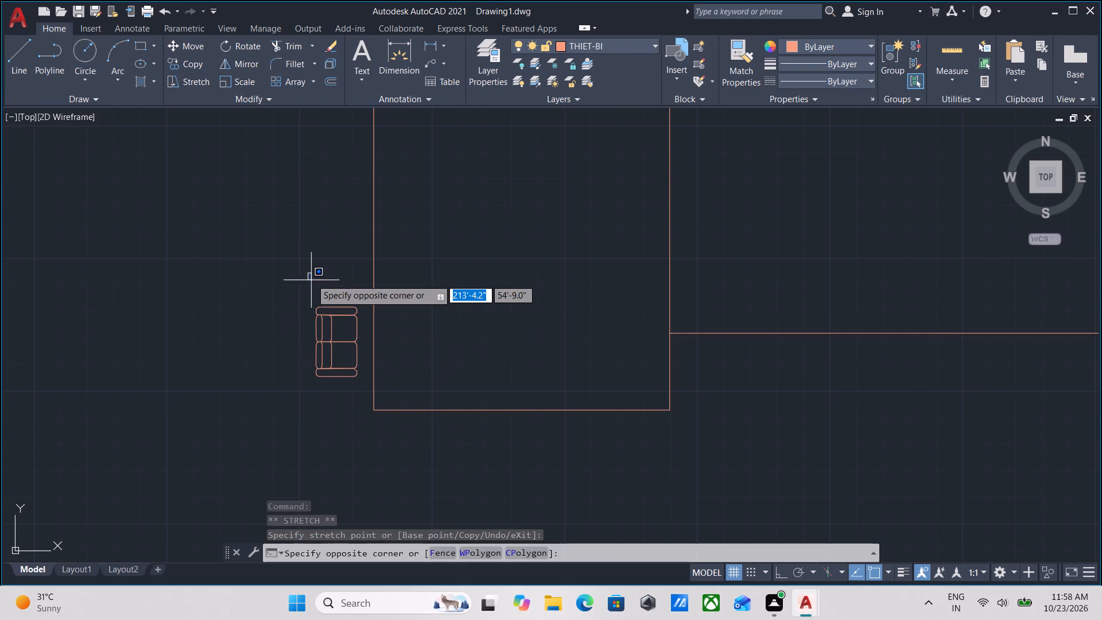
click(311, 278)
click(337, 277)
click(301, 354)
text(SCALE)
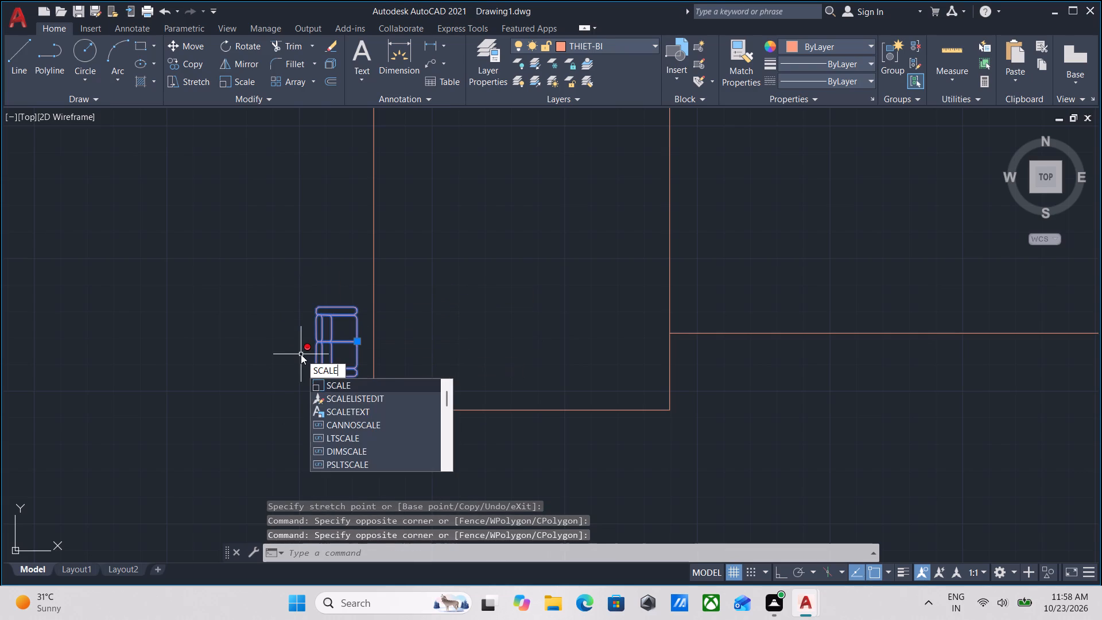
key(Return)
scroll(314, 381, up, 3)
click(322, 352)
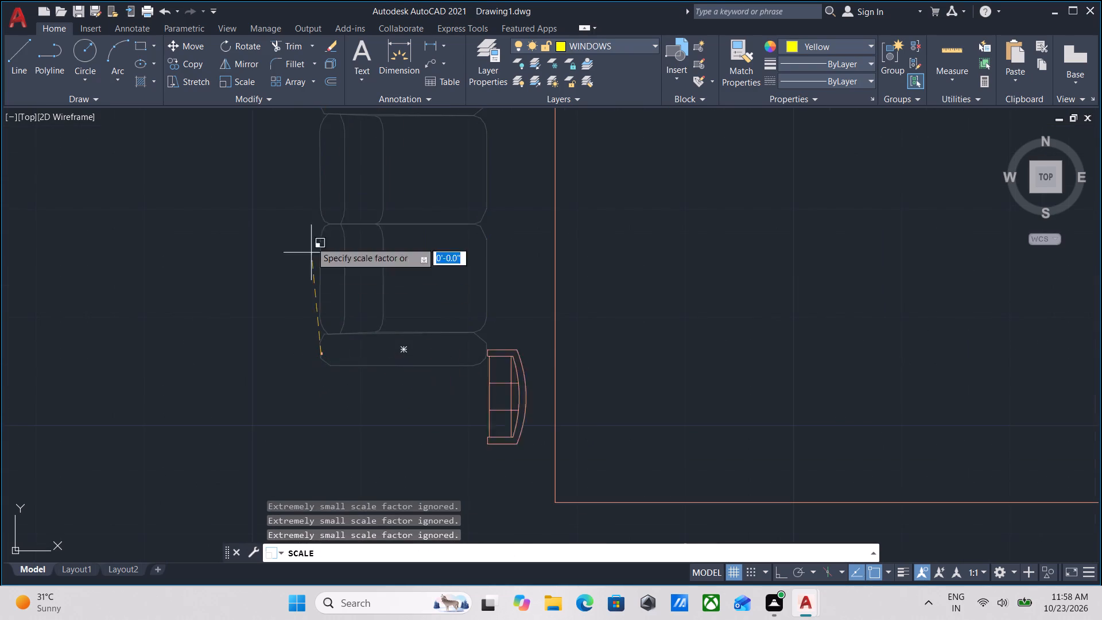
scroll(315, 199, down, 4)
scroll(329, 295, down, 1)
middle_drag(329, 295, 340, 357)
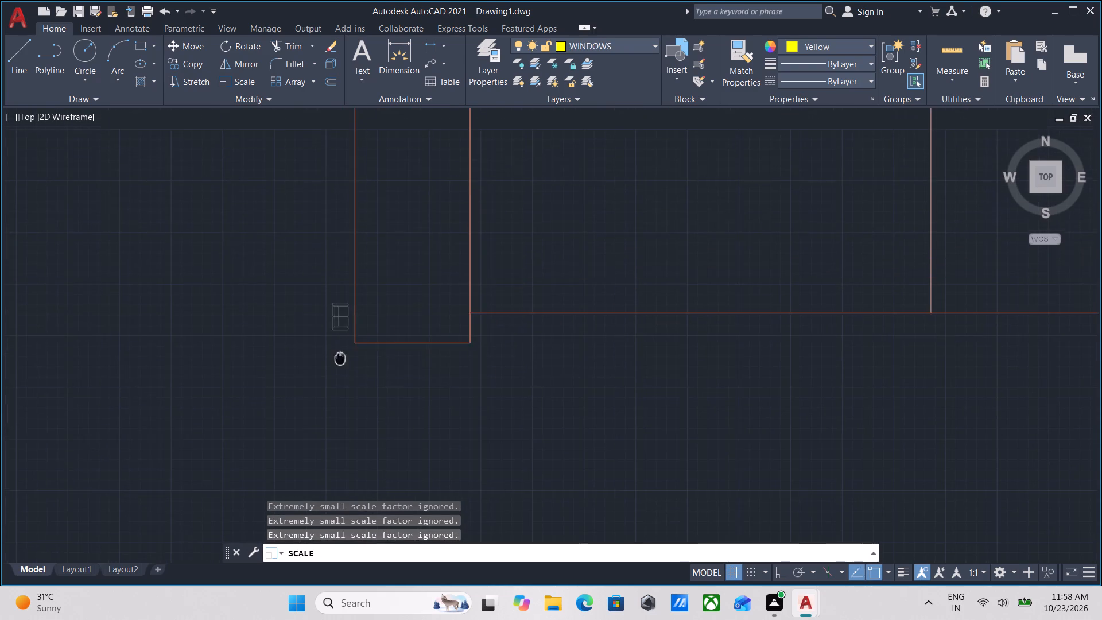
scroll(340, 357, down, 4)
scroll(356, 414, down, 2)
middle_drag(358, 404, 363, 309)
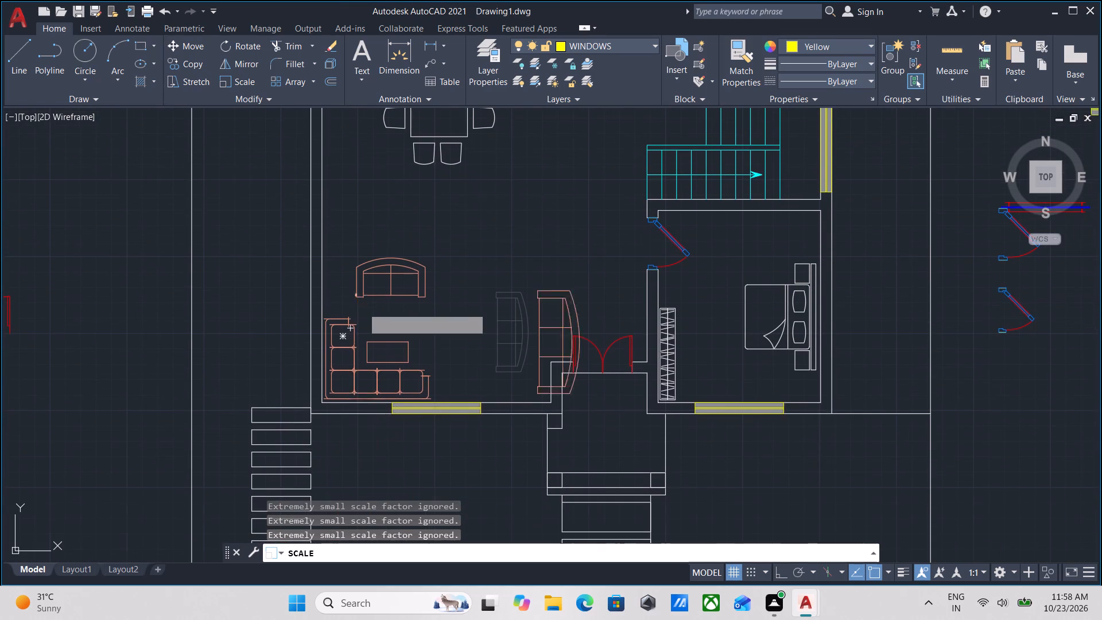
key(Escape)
Scale the remaining tiny two-seat sofa from its lower arm's west edge until it is about as wide as the arched-back sofa.
scroll(329, 295, up, 3)
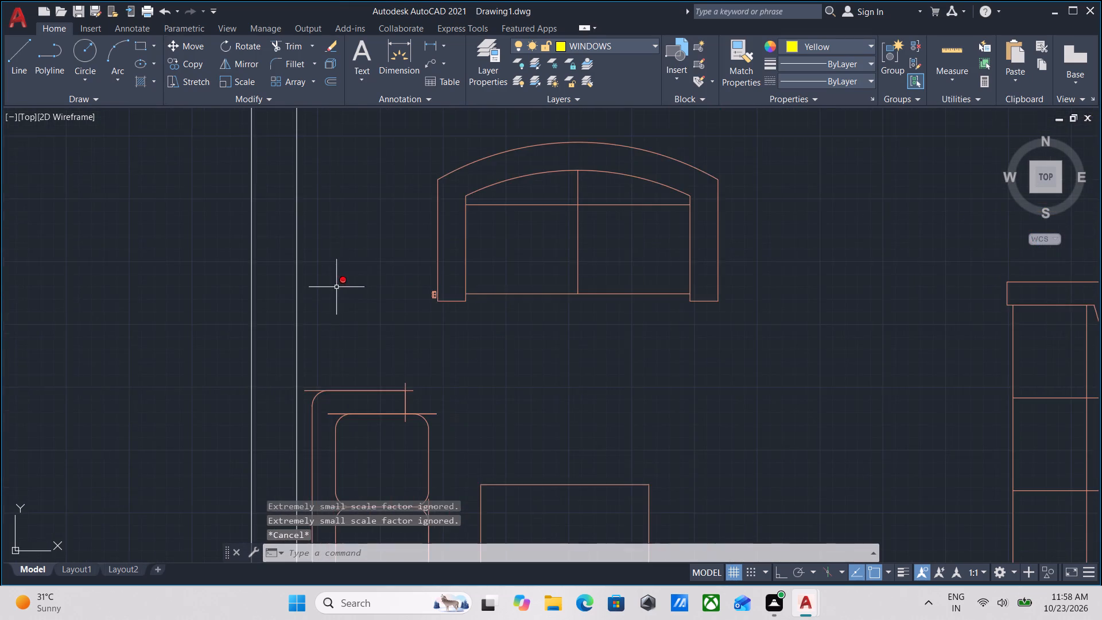
scroll(344, 283, up, 6)
scroll(620, 328, up, 1)
middle_drag(620, 328, 376, 324)
drag(643, 235, 639, 251)
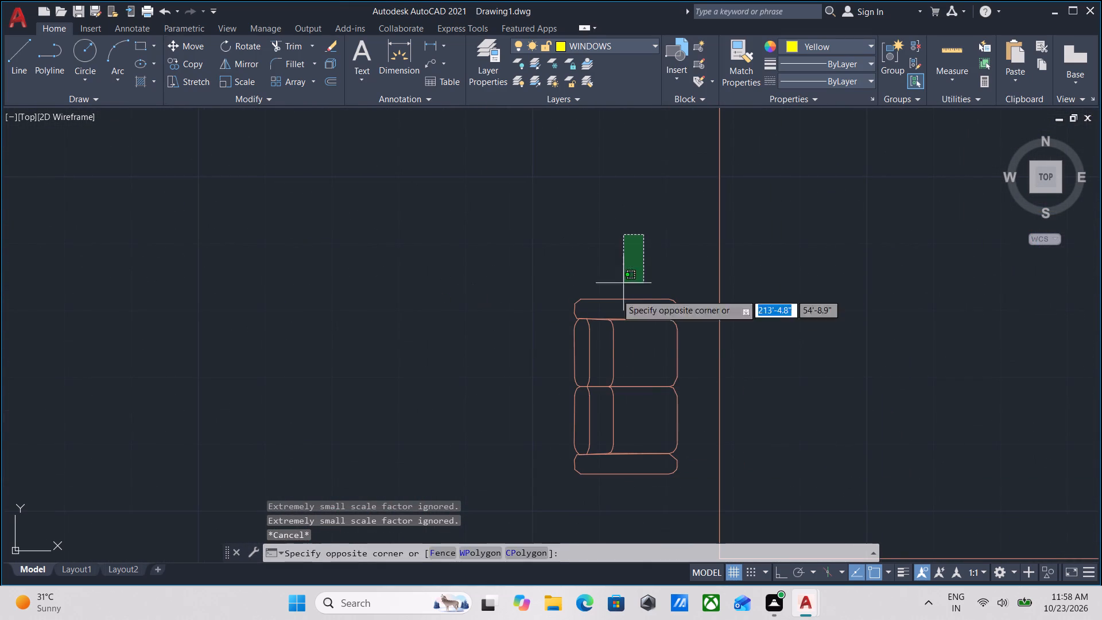
click(538, 370)
text(SCA)
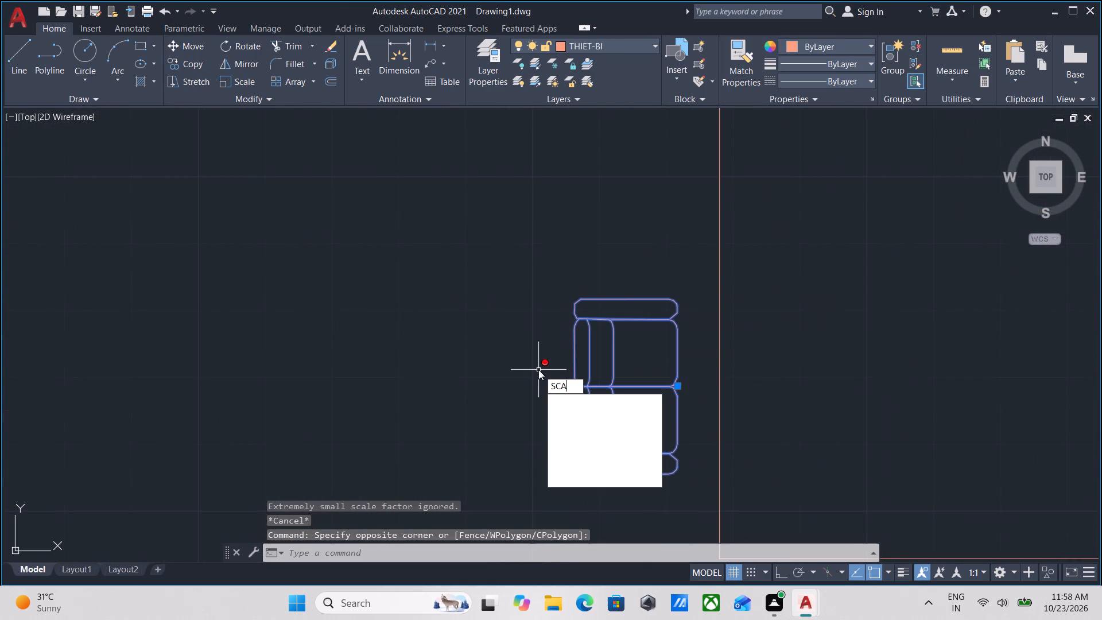
key(Return)
scroll(619, 457, up, 1)
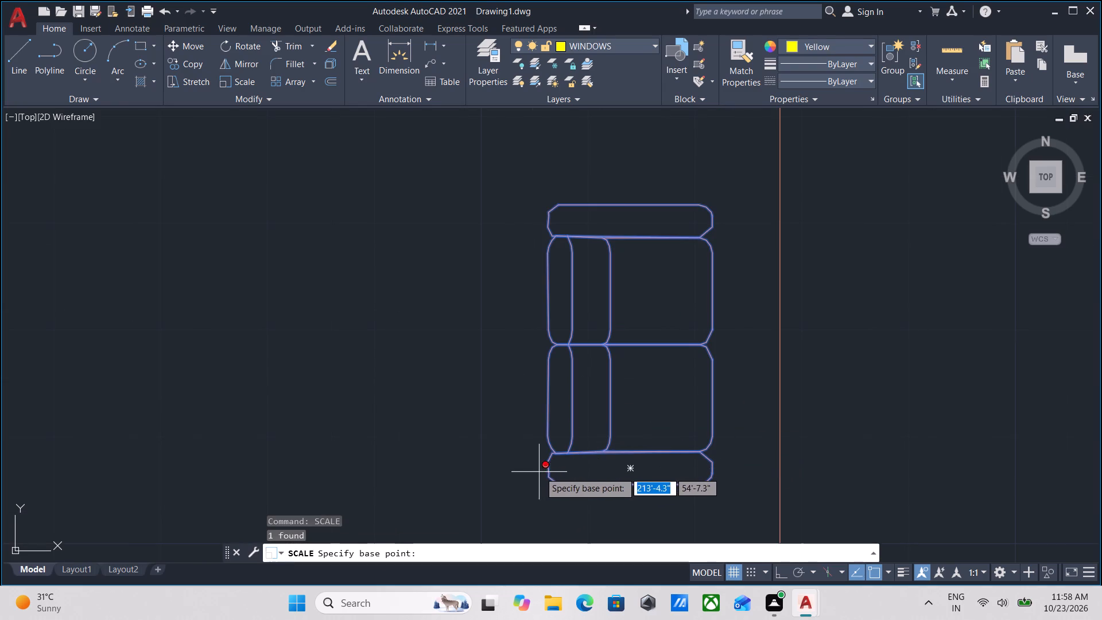
click(550, 466)
scroll(549, 247, down, 3)
scroll(519, 180, down, 2)
middle_drag(517, 180, 506, 418)
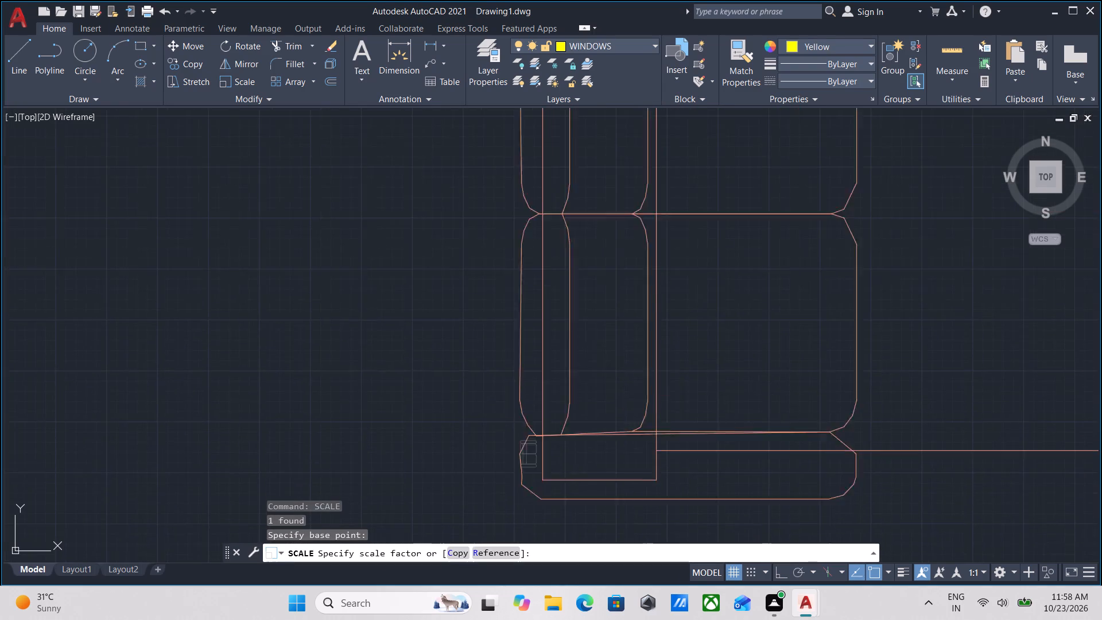
scroll(502, 263, down, 3)
scroll(504, 194, down, 1)
middle_drag(504, 194, 527, 415)
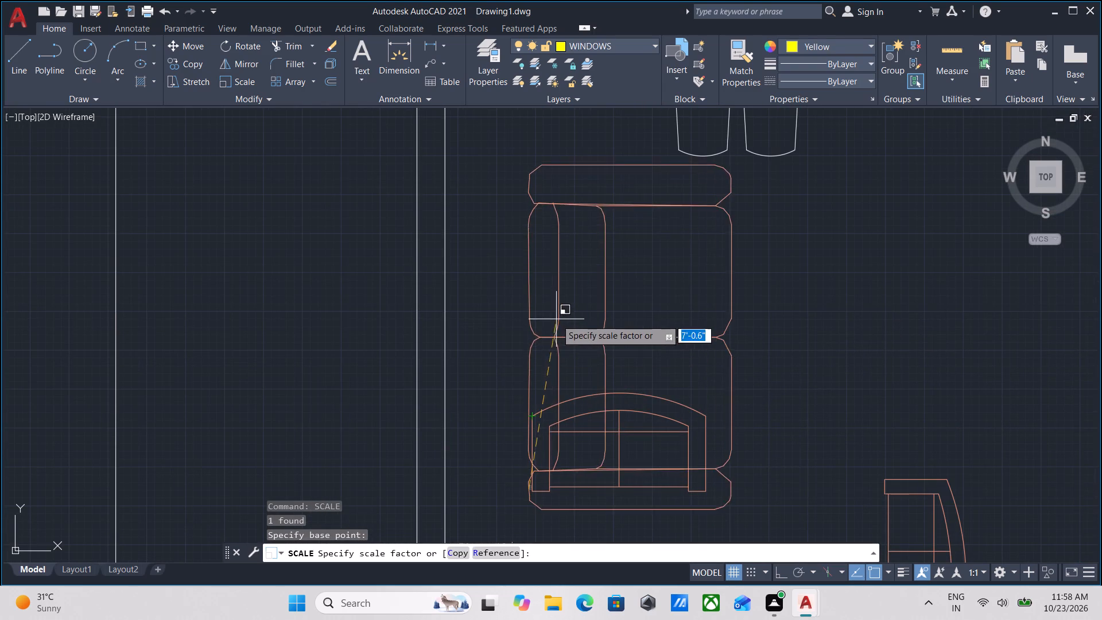
click(549, 337)
scroll(570, 338, down, 2)
middle_drag(570, 337, 564, 319)
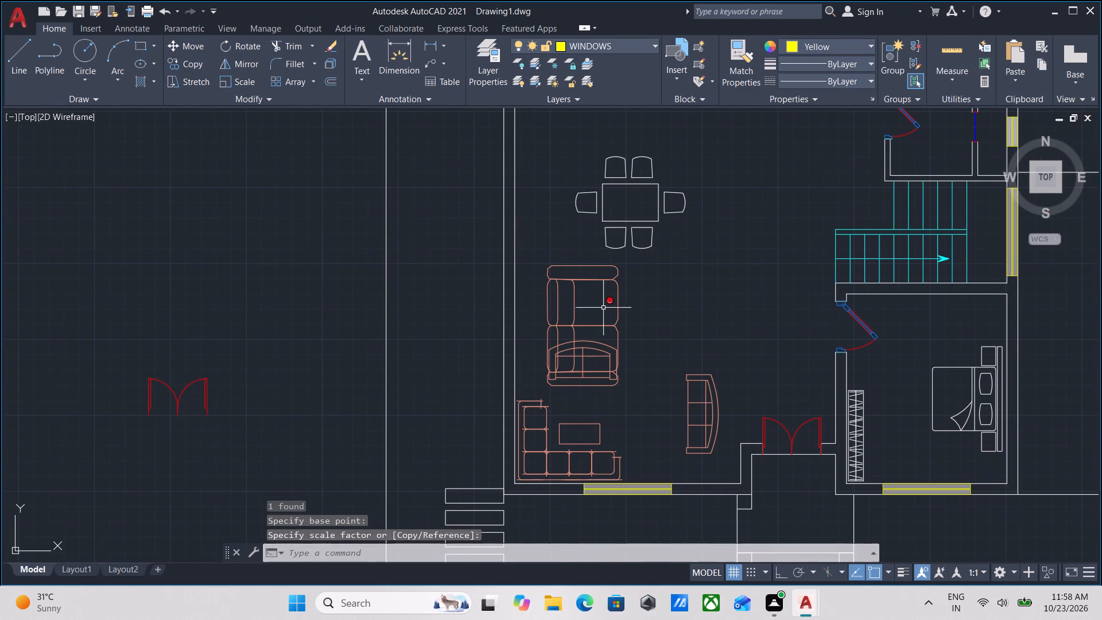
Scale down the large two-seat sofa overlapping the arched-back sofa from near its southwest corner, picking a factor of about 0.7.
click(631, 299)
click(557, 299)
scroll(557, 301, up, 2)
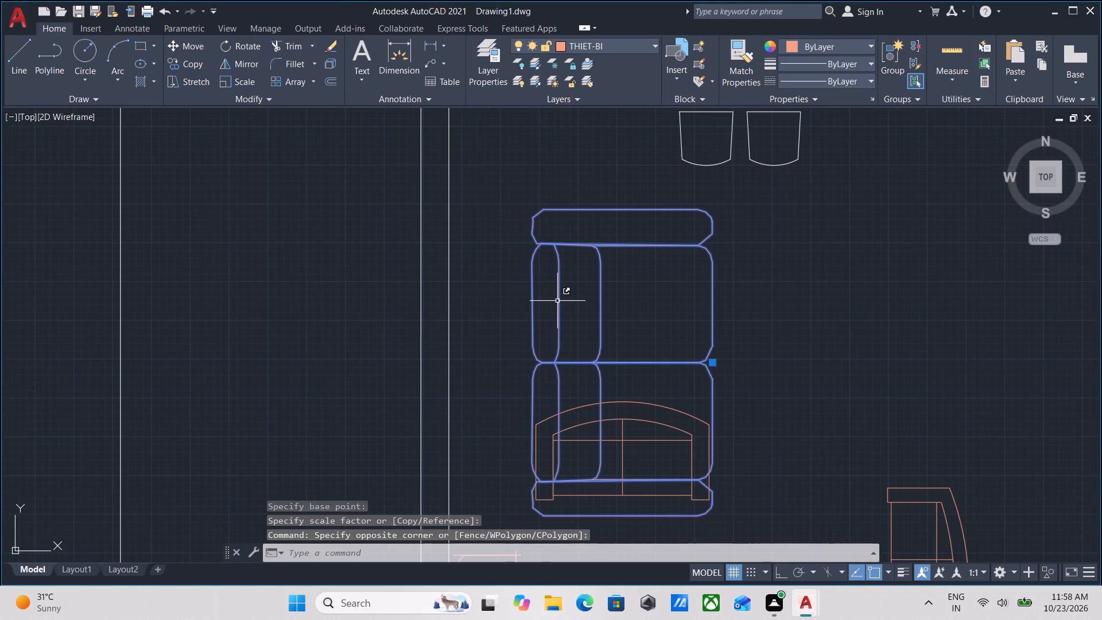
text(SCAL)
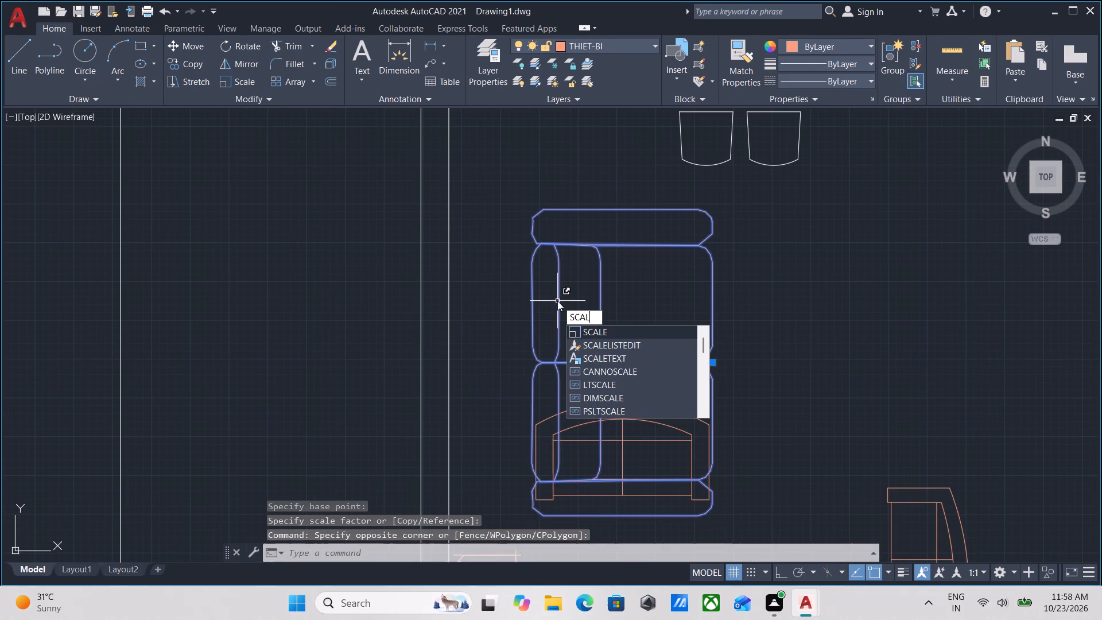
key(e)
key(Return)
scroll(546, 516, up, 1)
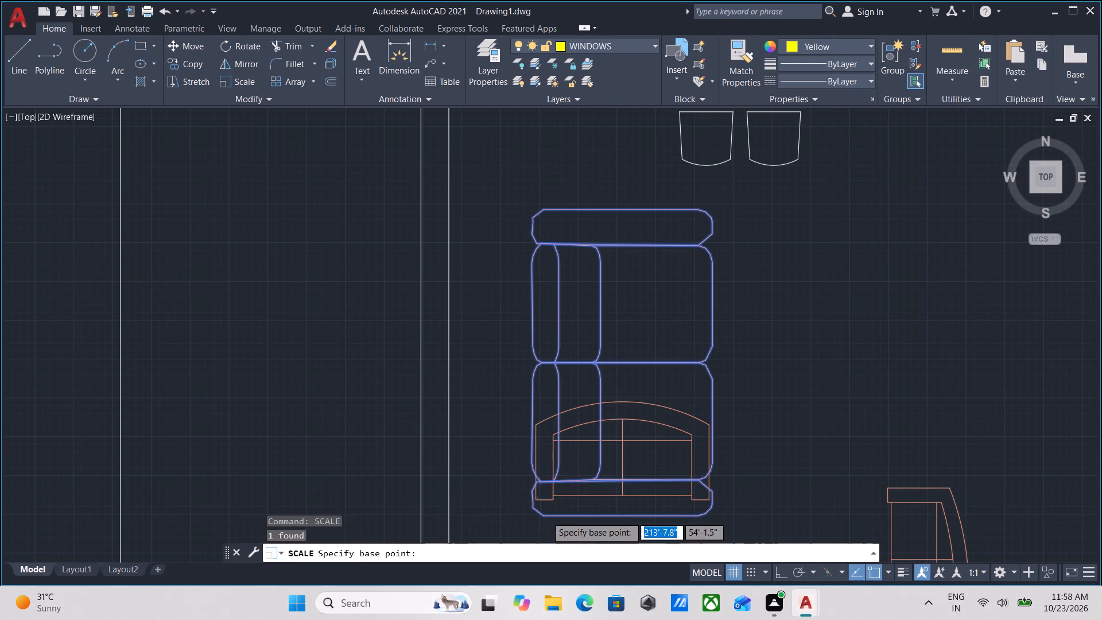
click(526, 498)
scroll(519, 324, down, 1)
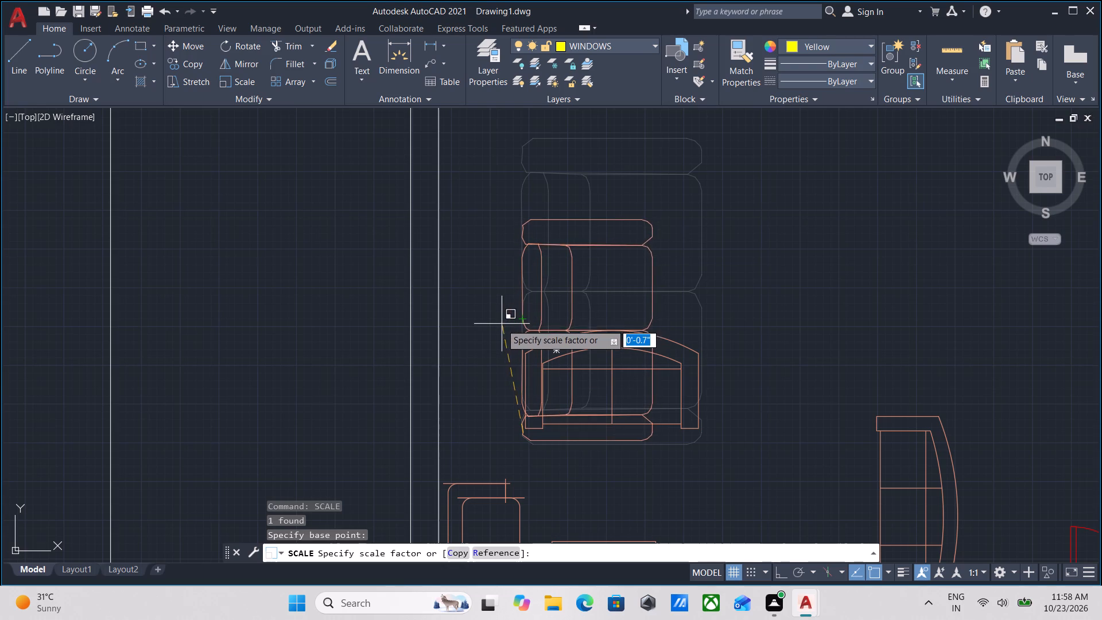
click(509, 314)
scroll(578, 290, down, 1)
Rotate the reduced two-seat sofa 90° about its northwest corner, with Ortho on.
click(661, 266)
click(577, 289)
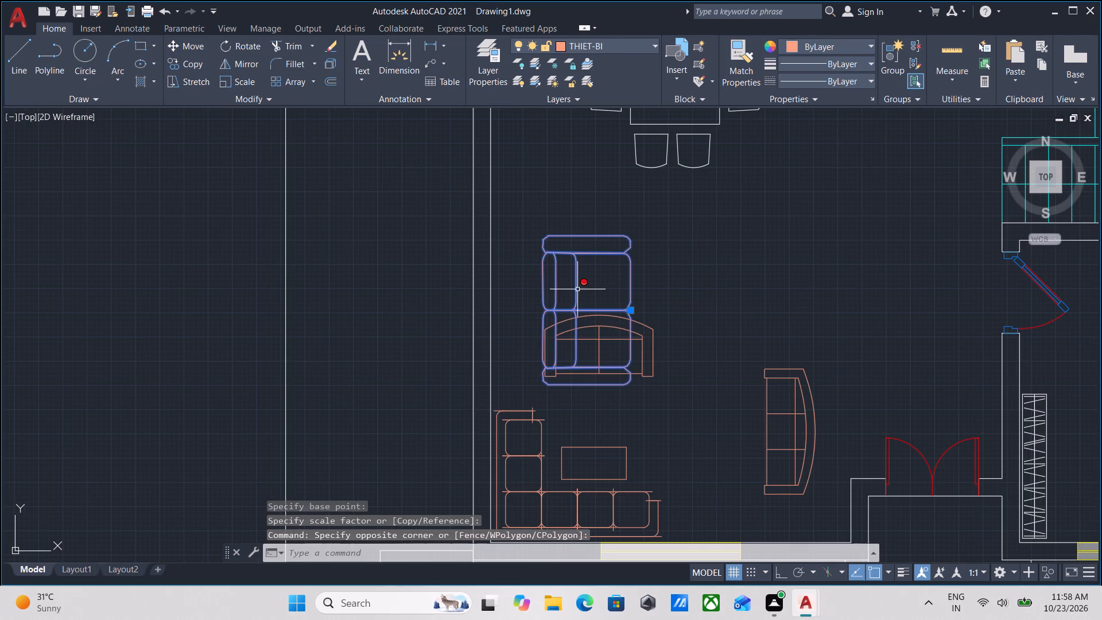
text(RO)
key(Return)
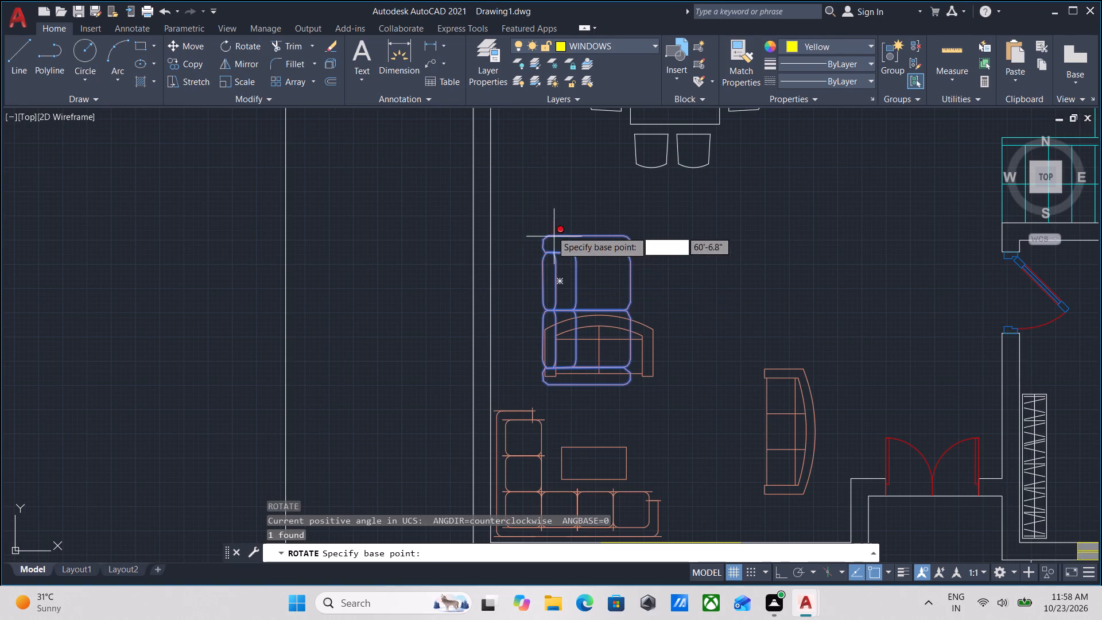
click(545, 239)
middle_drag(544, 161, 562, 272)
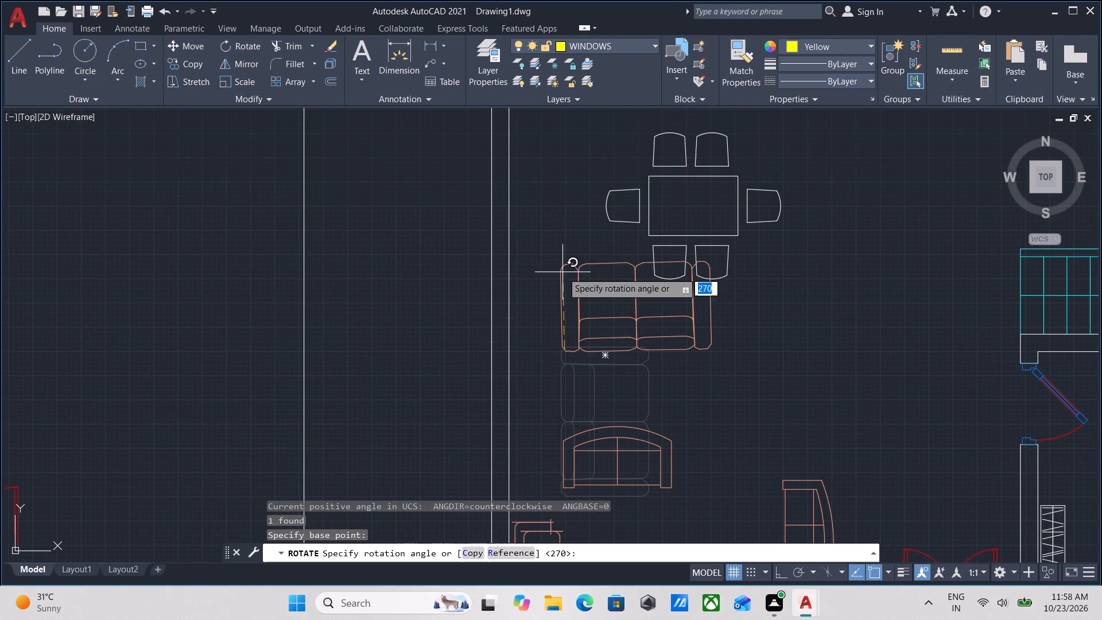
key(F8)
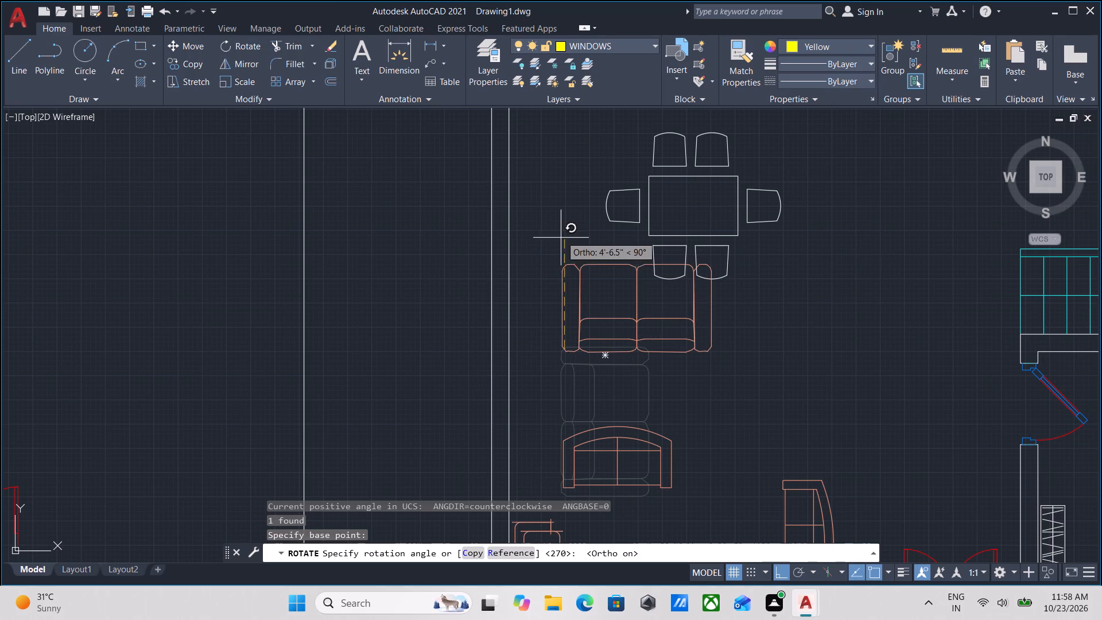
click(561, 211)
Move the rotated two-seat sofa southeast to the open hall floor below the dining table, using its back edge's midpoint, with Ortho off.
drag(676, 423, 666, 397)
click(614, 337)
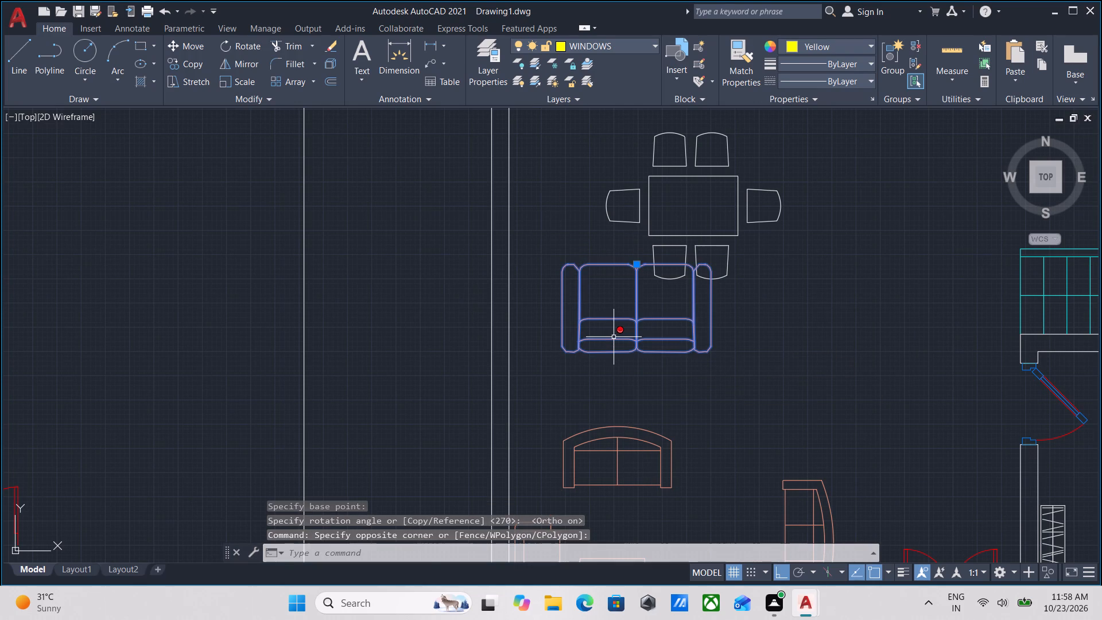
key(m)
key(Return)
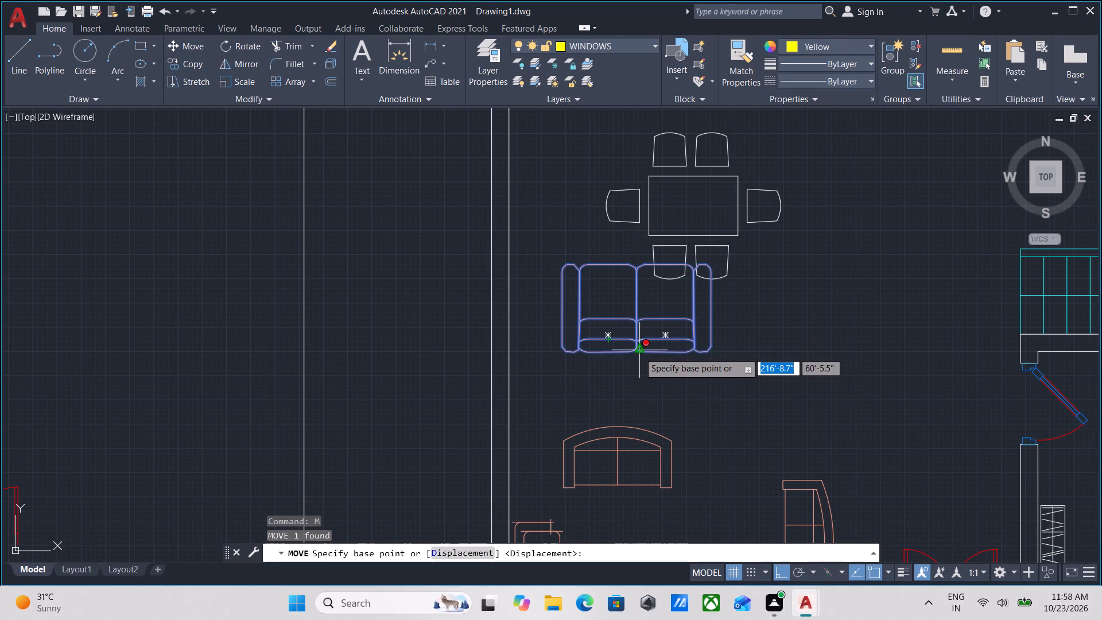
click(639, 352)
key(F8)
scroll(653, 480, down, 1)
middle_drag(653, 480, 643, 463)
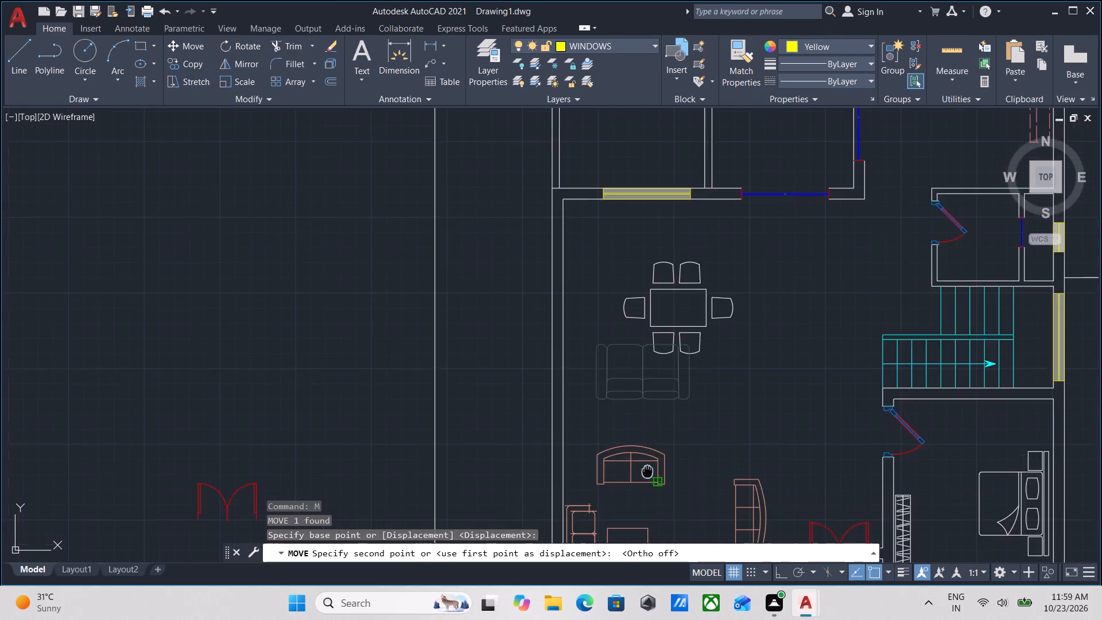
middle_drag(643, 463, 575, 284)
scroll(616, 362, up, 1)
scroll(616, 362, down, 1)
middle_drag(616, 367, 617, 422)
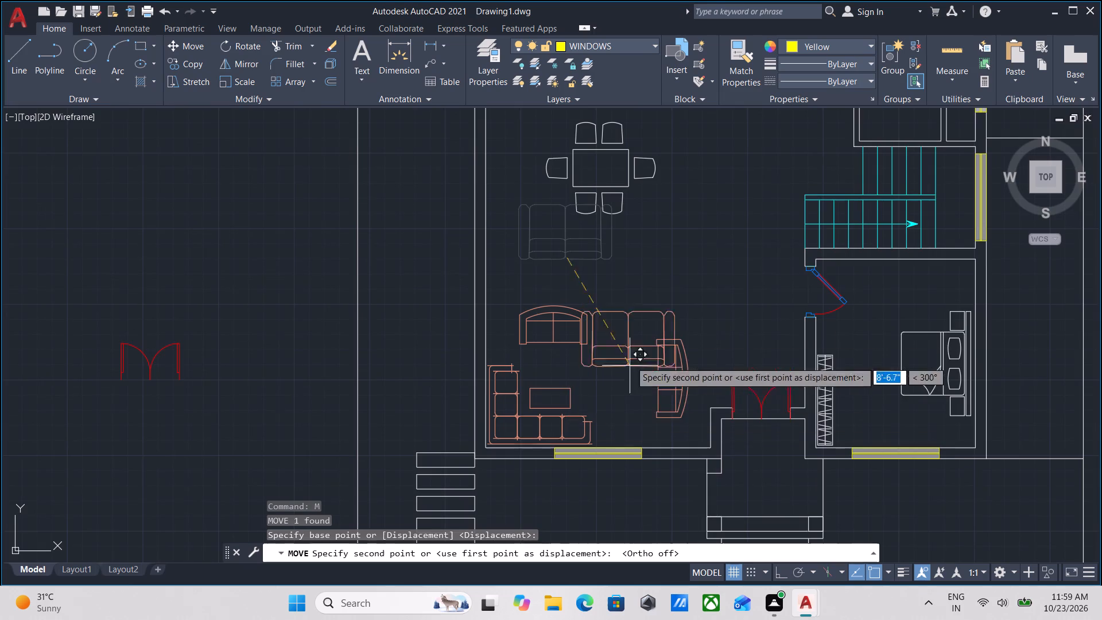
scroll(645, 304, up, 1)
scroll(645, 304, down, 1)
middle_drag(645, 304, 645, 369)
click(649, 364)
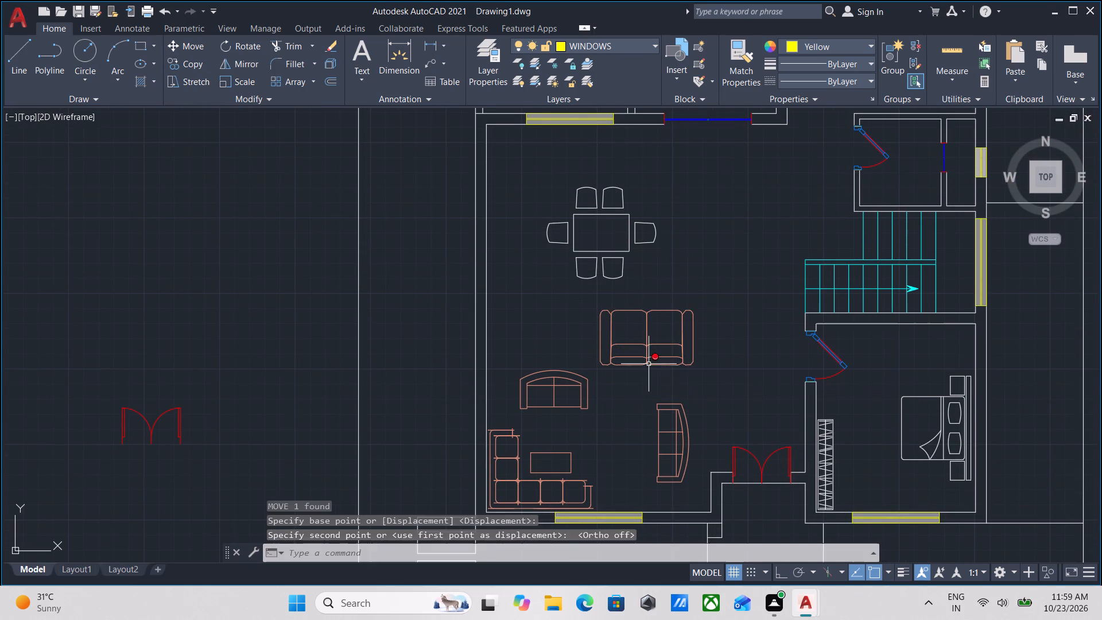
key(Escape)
Erase the two-seat sofa standing between the dining table and the arched-back sofa.
click(711, 367)
click(653, 331)
right_click(653, 331)
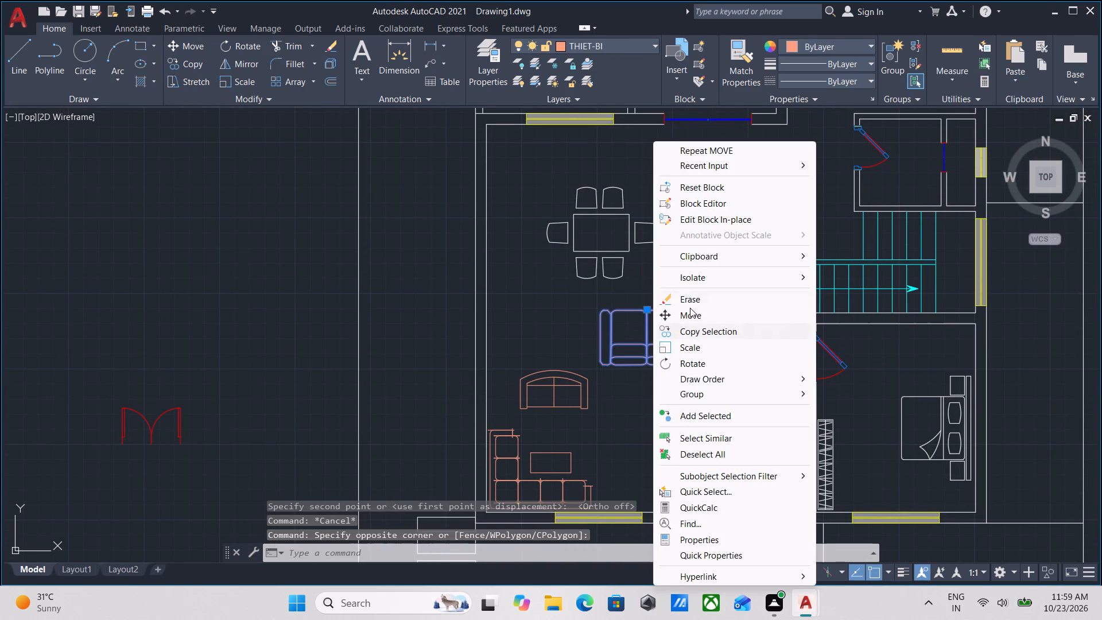
click(693, 296)
Review the furnished floor plan, from the hall and entrance to the bedroom, stairs, kitchen and the spare blocks beside the house.
scroll(693, 296, down, 2)
middle_drag(693, 296, 619, 340)
middle_drag(583, 355, 541, 392)
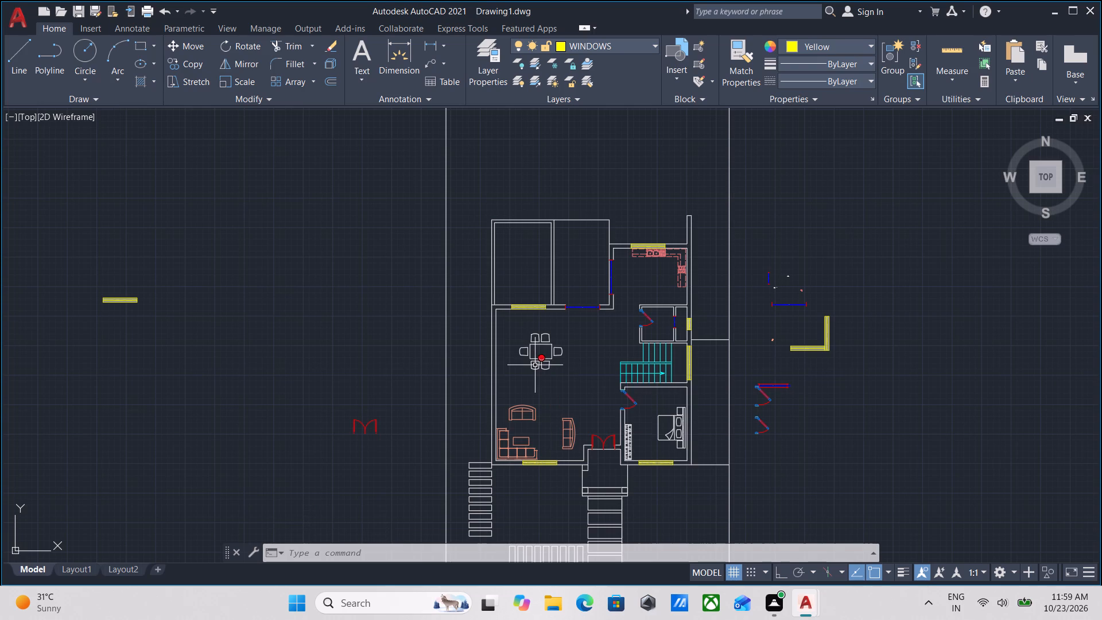
middle_drag(623, 428, 535, 346)
scroll(556, 404, up, 1)
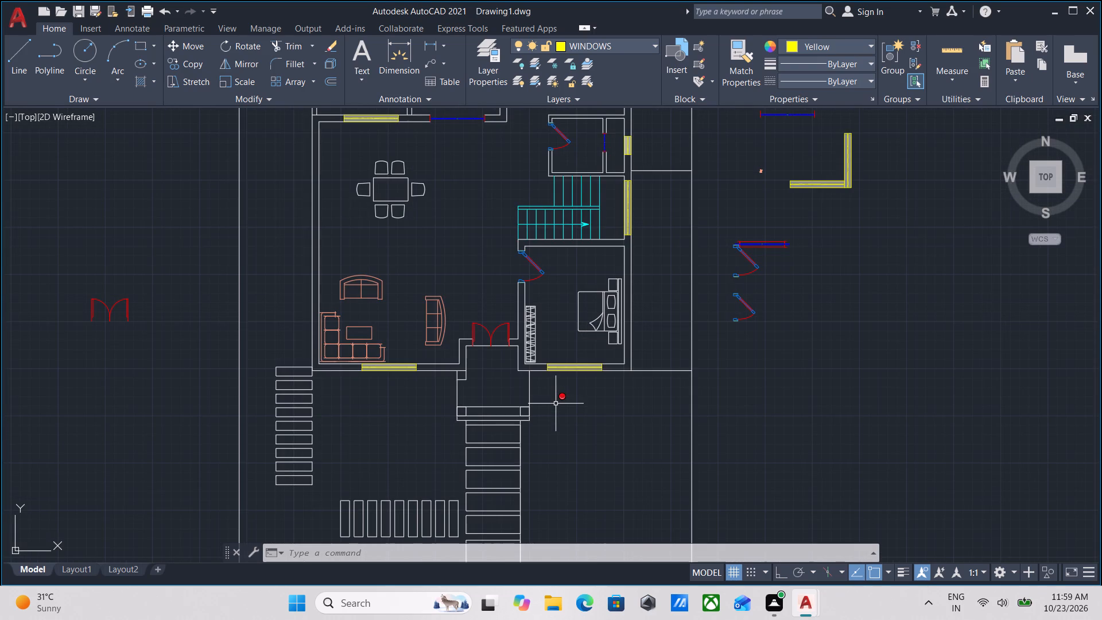
scroll(556, 404, down, 1)
scroll(556, 404, up, 1)
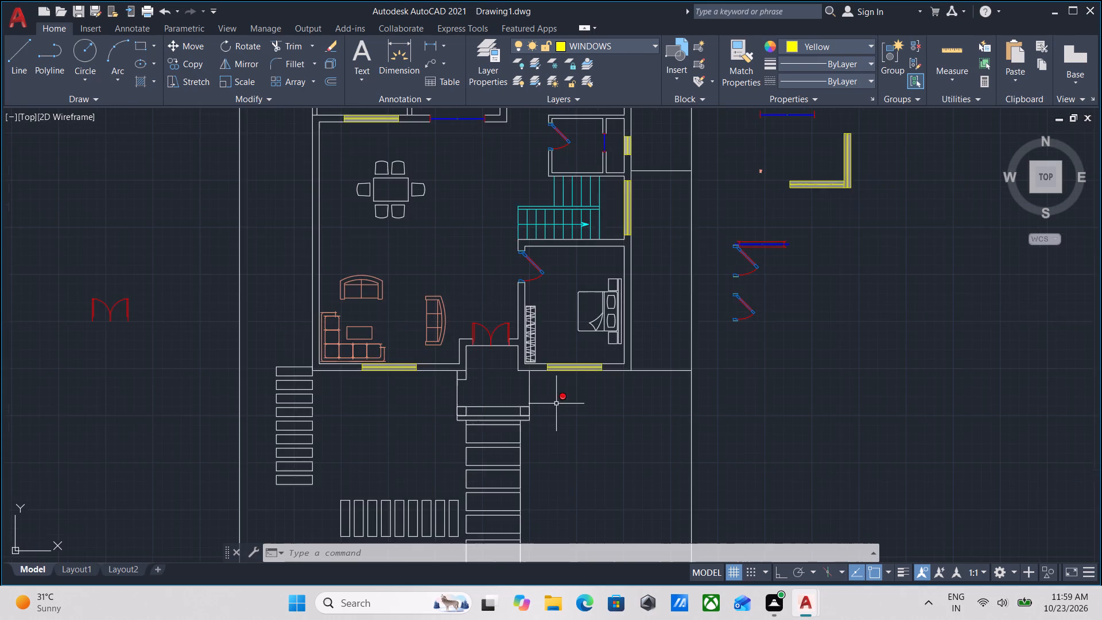
scroll(556, 400, down, 1)
middle_drag(556, 400, 541, 480)
scroll(441, 379, up, 1)
middle_drag(441, 379, 357, 458)
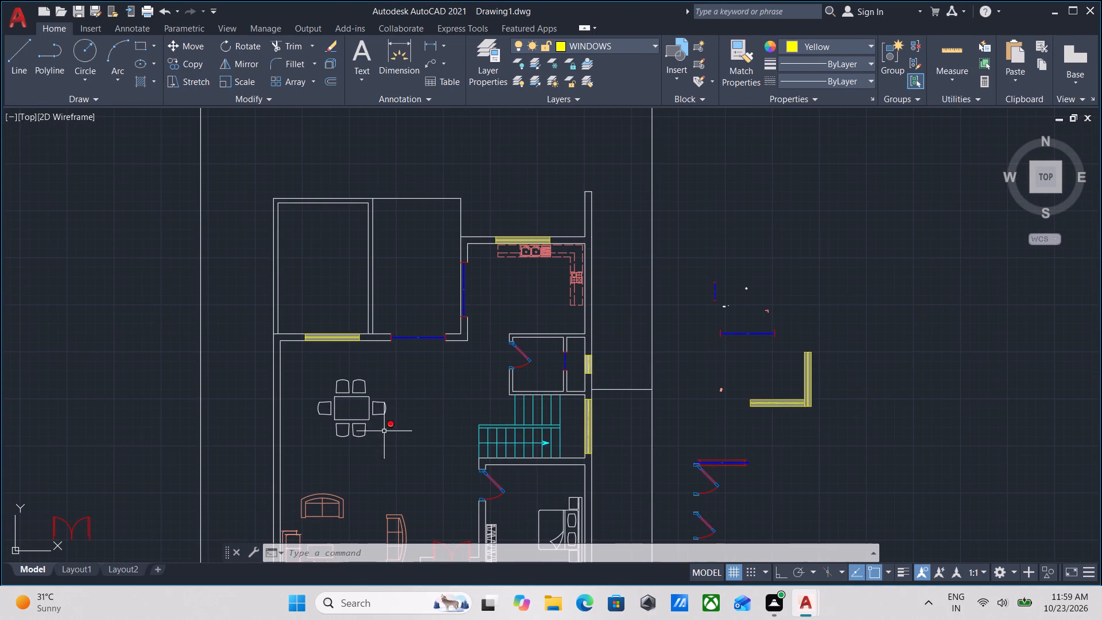
scroll(555, 384, up, 2)
scroll(542, 385, down, 2)
middle_drag(541, 385, 354, 342)
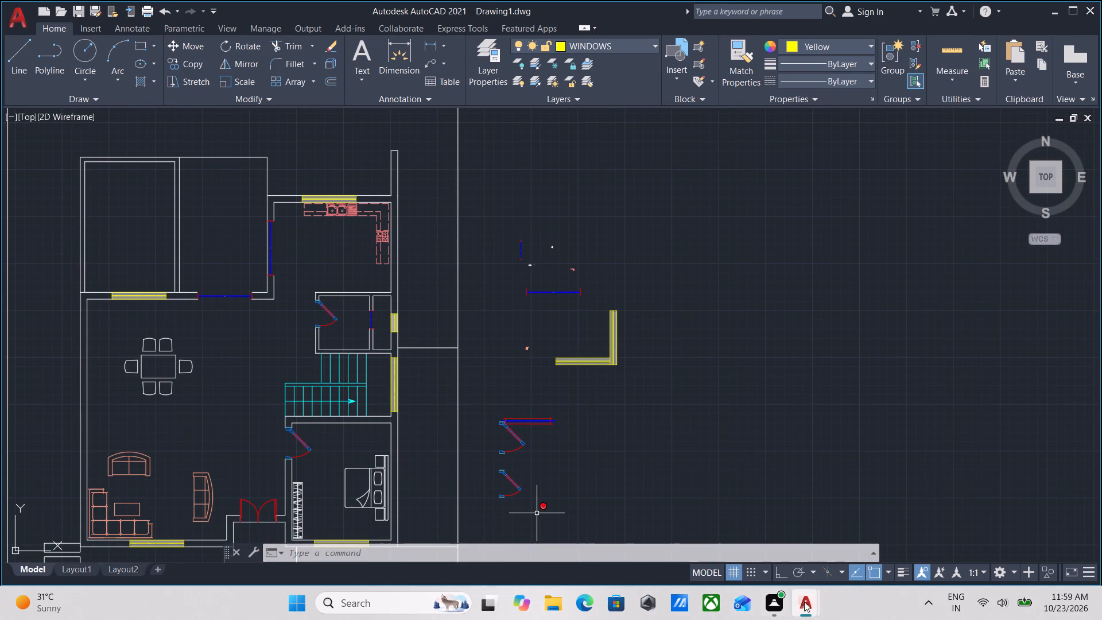
Switch to the Autocad Blocks drawing and look through the sofa blocks and the Doors, Windows section.
click(844, 549)
scroll(651, 267, up, 1)
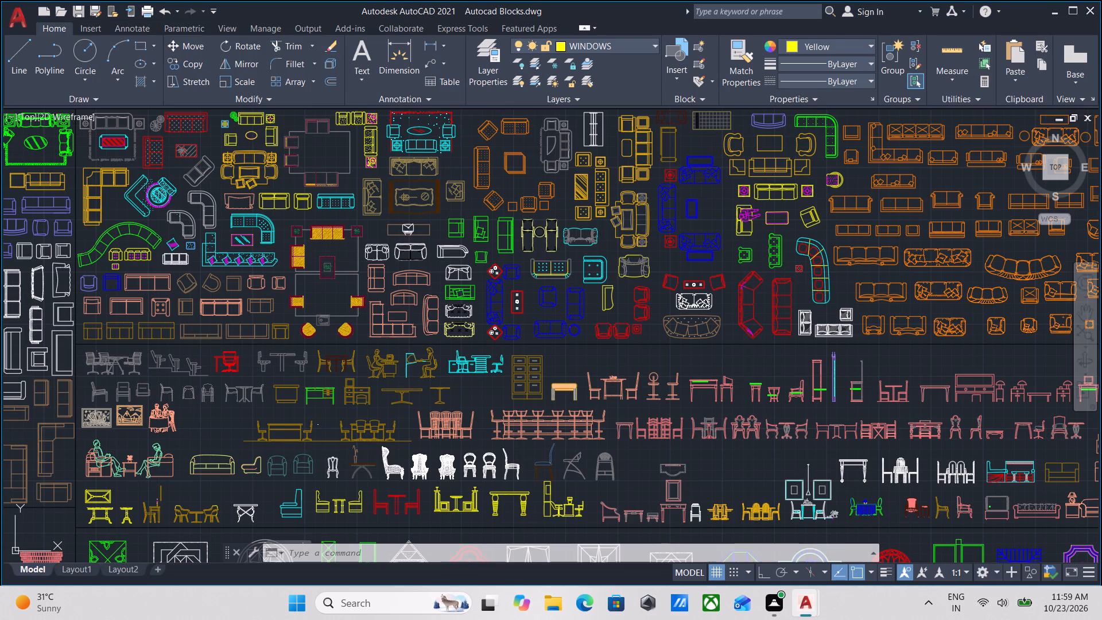
scroll(537, 209, down, 1)
middle_drag(532, 211, 223, 278)
middle_drag(410, 230, 129, 312)
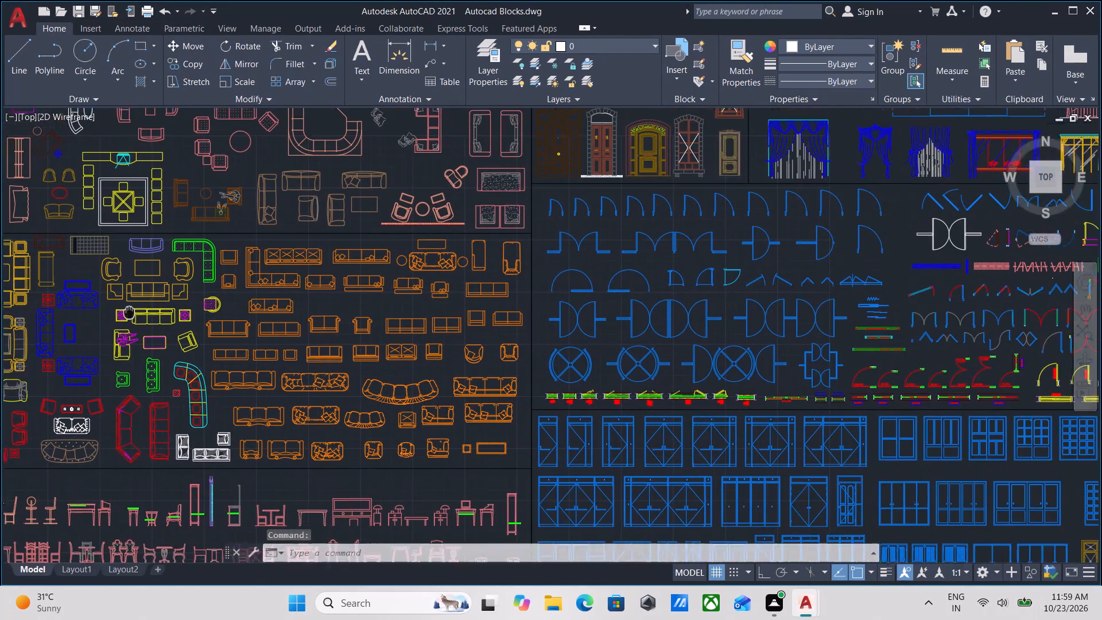
scroll(473, 255, down, 1)
middle_drag(461, 258, 262, 316)
scroll(409, 338, up, 2)
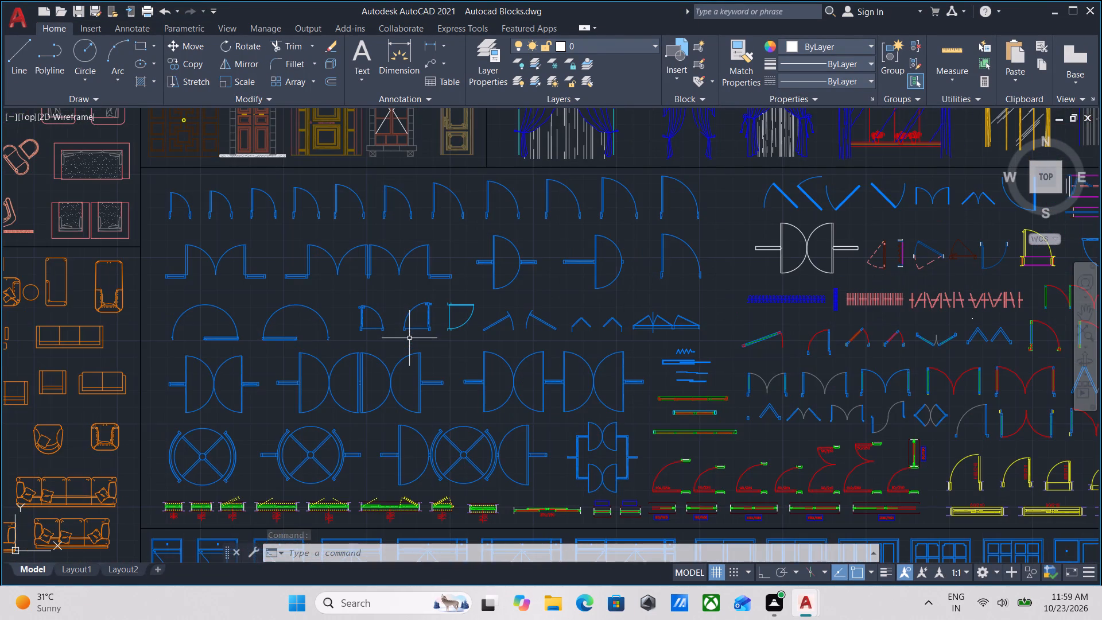
scroll(239, 356, down, 2)
middle_drag(239, 356, 279, 359)
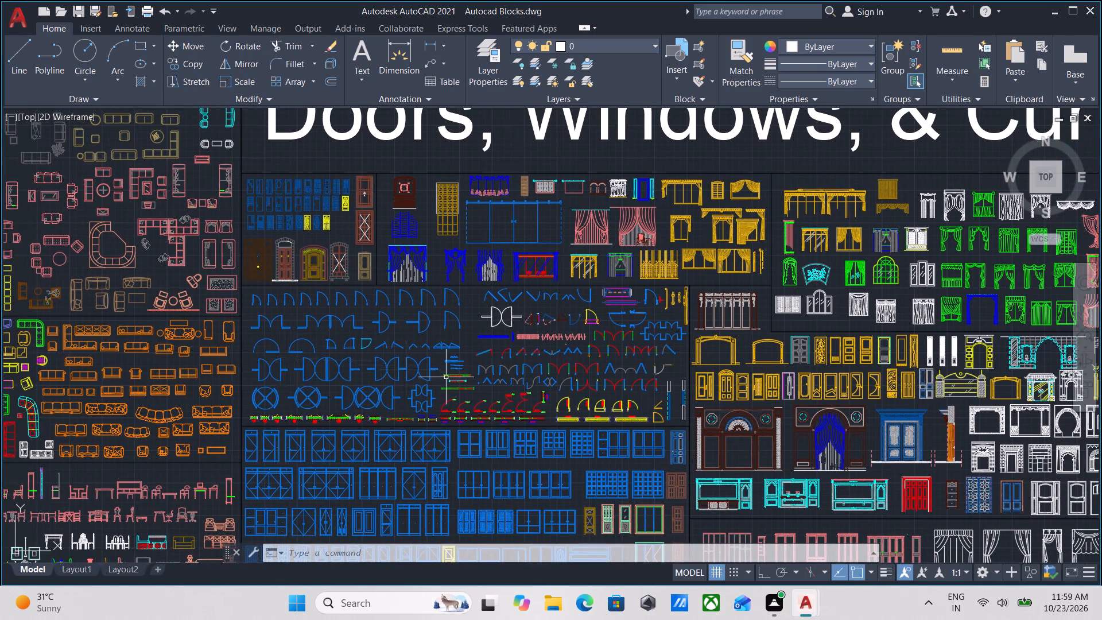
middle_drag(446, 377, 141, 378)
middle_drag(237, 371, 522, 344)
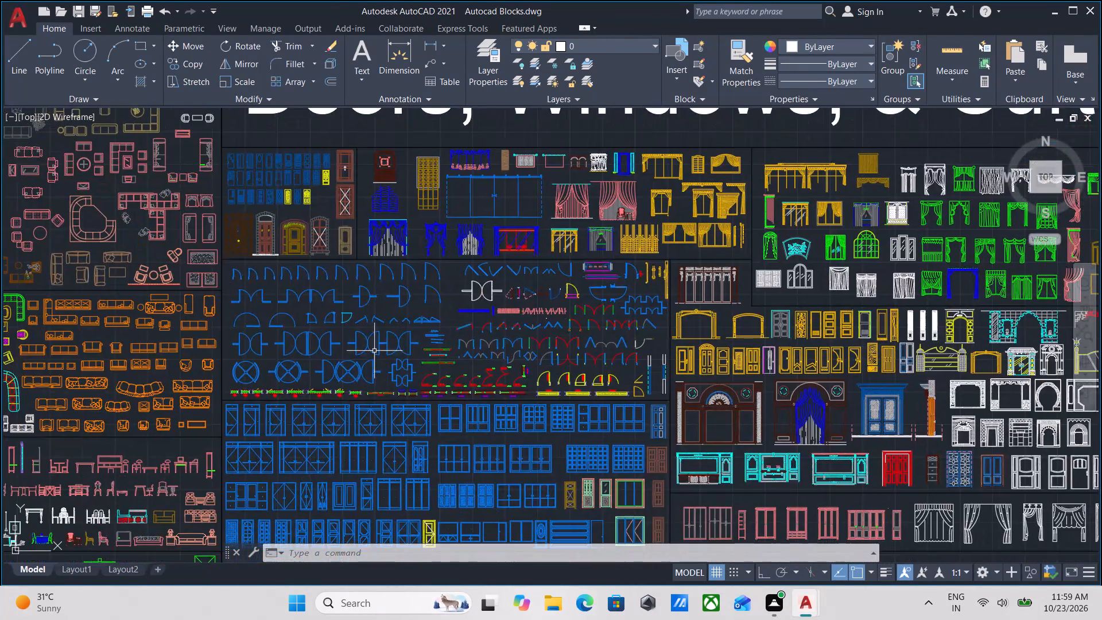
Look through the living-room sets, sofas and coffee-table blocks in the block library's furniture area.
scroll(248, 340, down, 1)
middle_drag(250, 340, 509, 355)
middle_drag(238, 284, 388, 386)
middle_drag(395, 227, 383, 344)
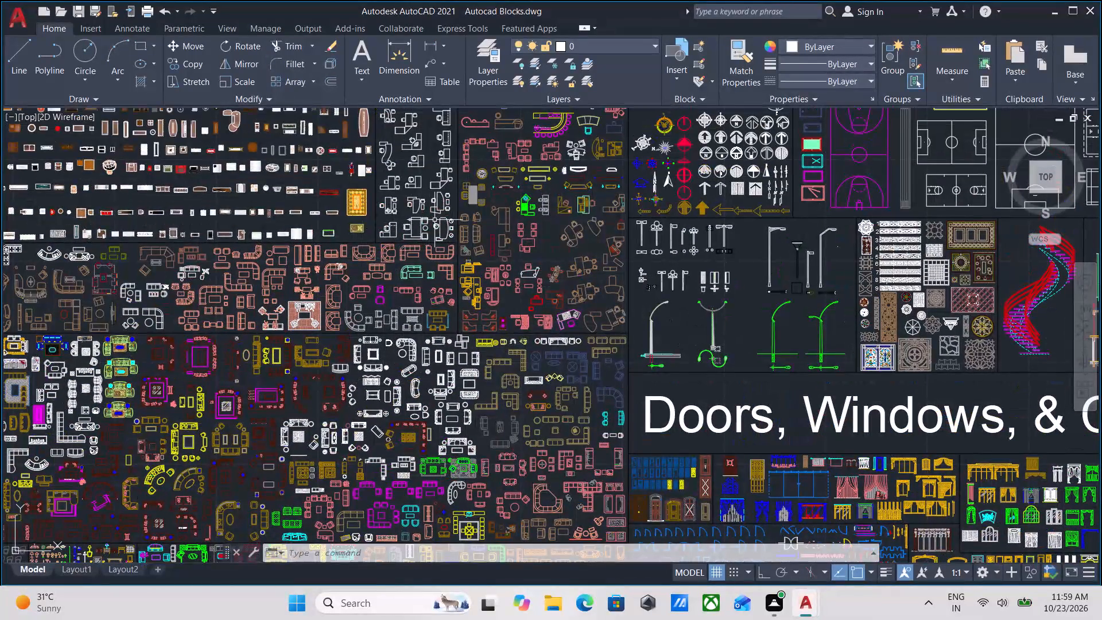
scroll(557, 328, up, 2)
scroll(555, 327, down, 2)
middle_drag(555, 327, 578, 317)
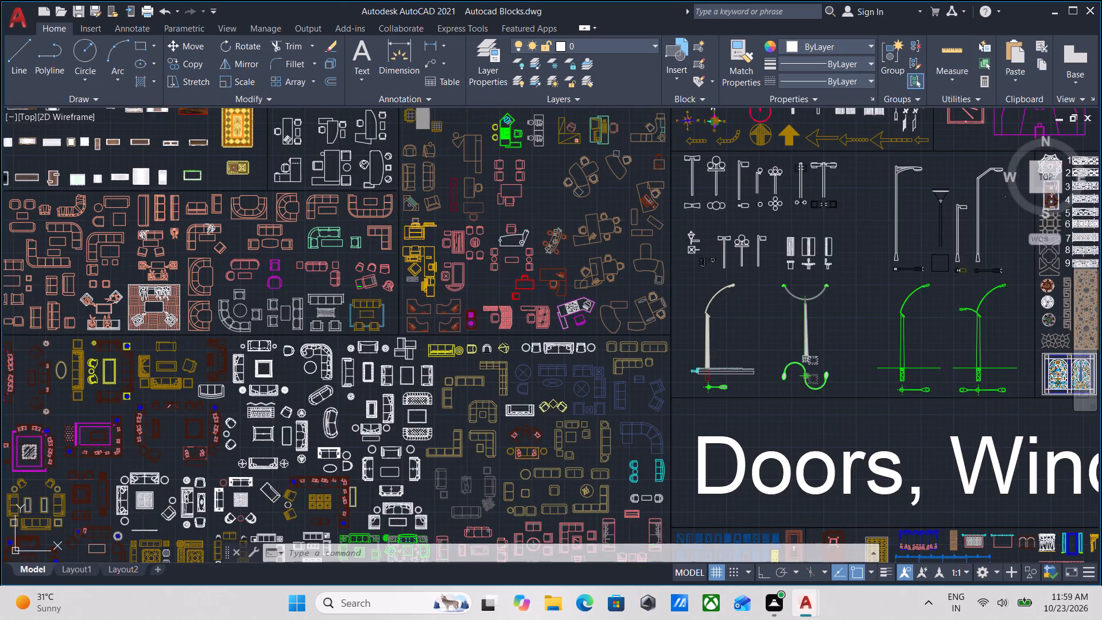
middle_drag(578, 317, 624, 294)
scroll(550, 329, up, 3)
scroll(550, 329, down, 2)
middle_drag(558, 355, 571, 412)
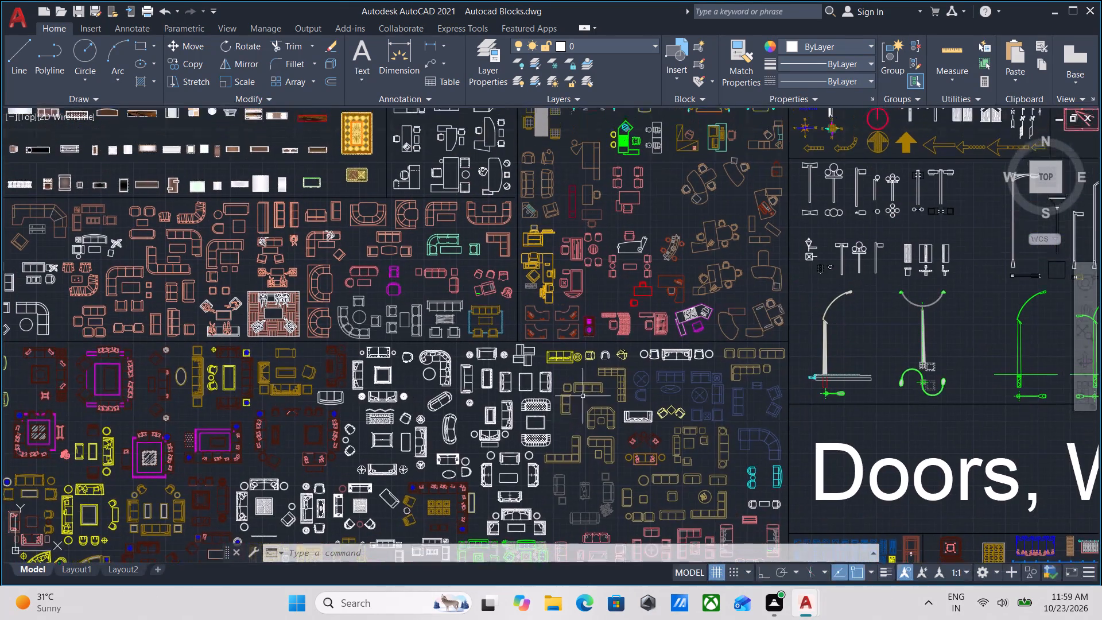
scroll(596, 362, down, 1)
middle_drag(592, 379, 597, 440)
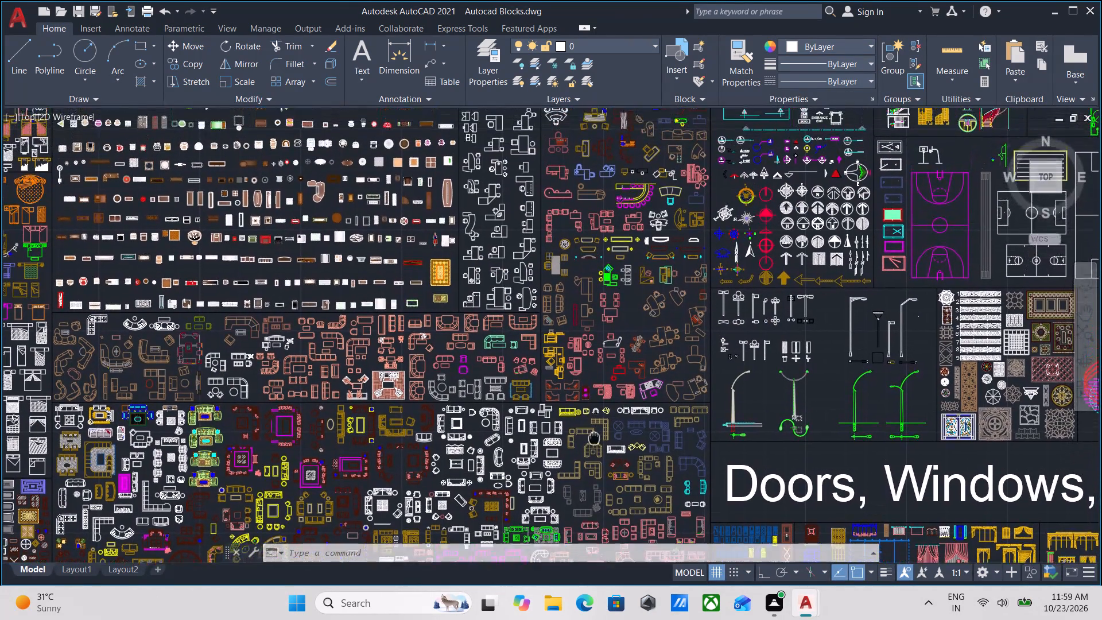
middle_drag(597, 440, 754, 447)
scroll(661, 373, up, 1)
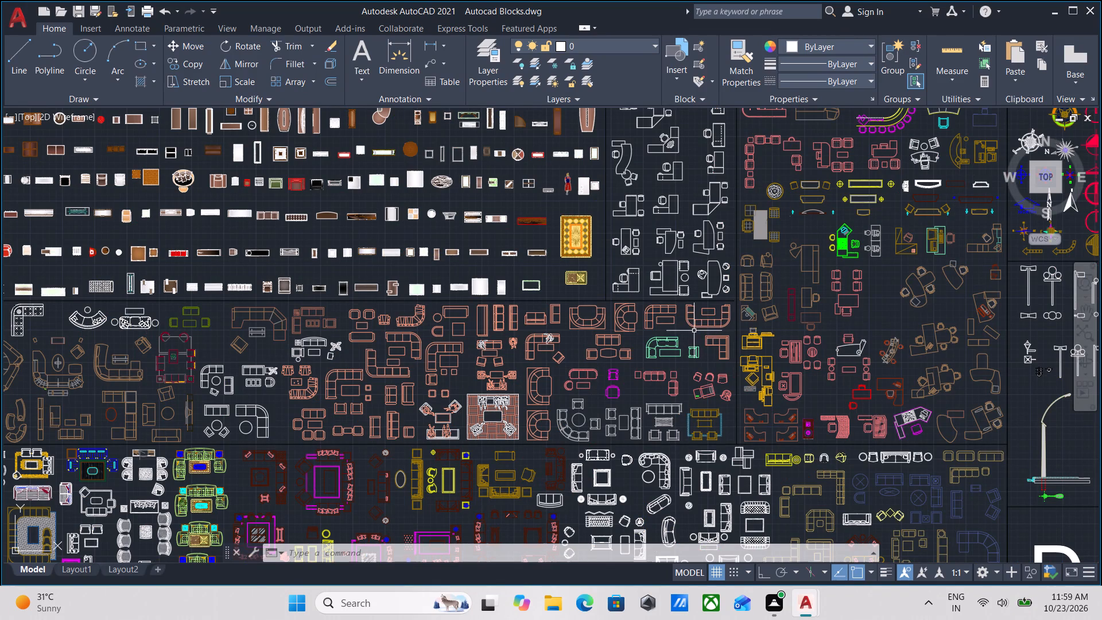
middle_drag(615, 367, 748, 329)
scroll(697, 355, down, 1)
middle_drag(697, 355, 711, 295)
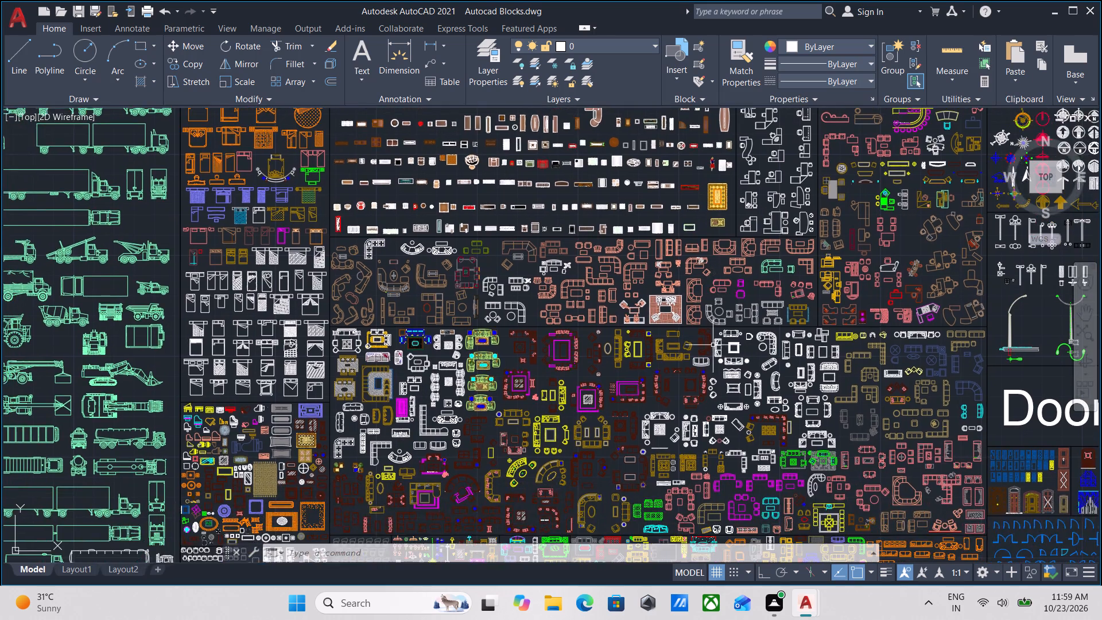
scroll(713, 347, down, 2)
middle_drag(713, 352, 707, 330)
scroll(707, 368, up, 5)
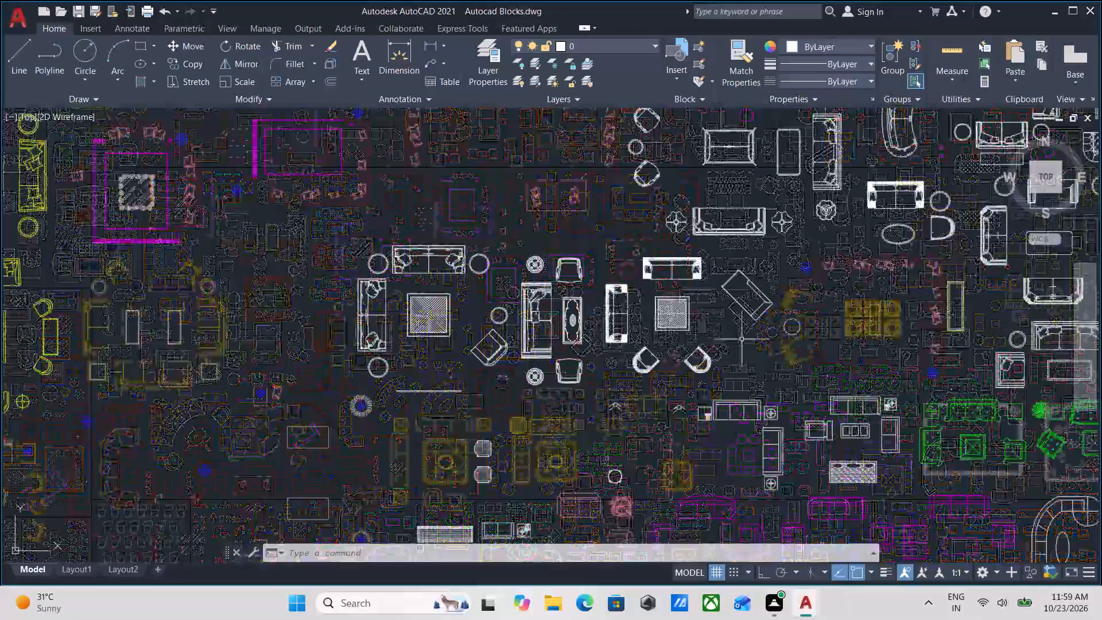
middle_drag(742, 339, 622, 383)
scroll(615, 369, down, 3)
middle_drag(616, 369, 627, 422)
middle_drag(472, 313, 684, 357)
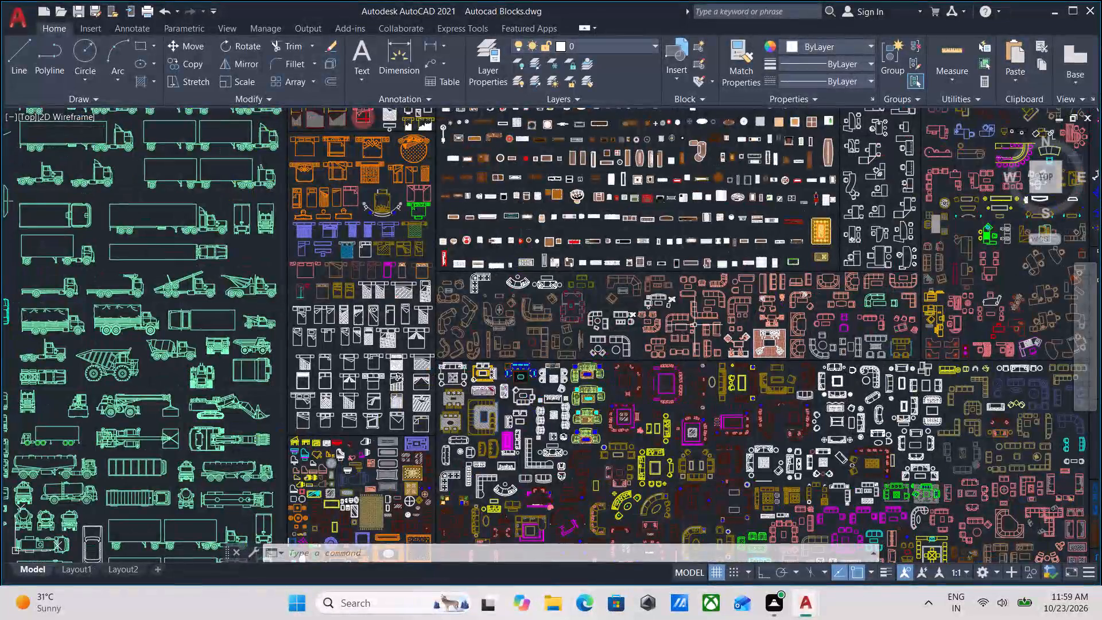
scroll(878, 184, up, 1)
scroll(758, 186, down, 1)
middle_drag(757, 193, 742, 263)
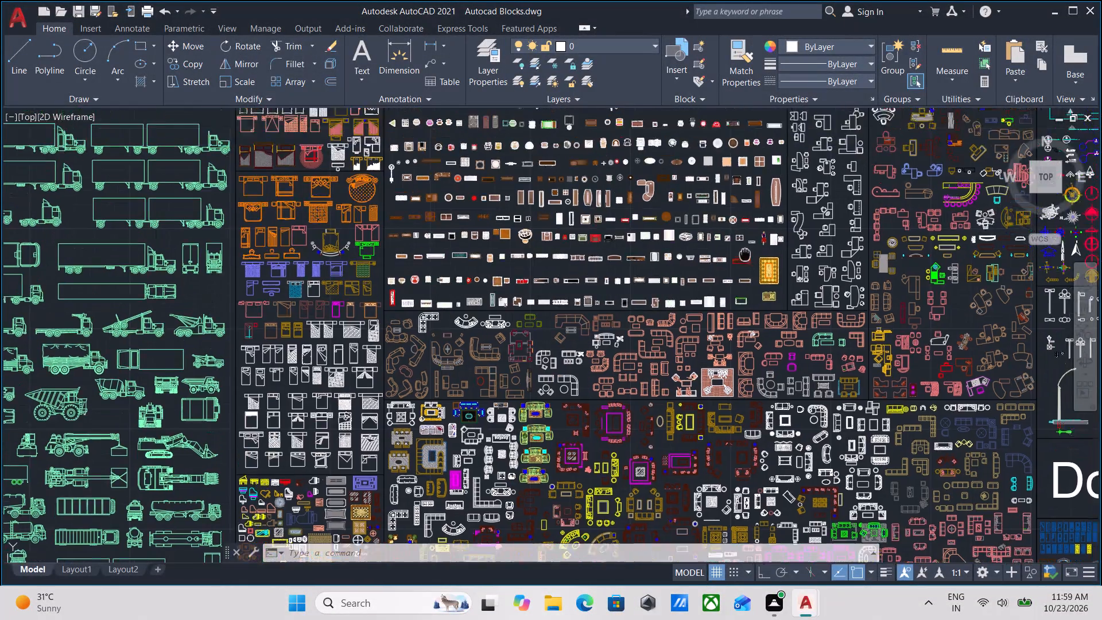
Copy the third toilet plan block in the toilet row of the Kitchens & Baths section to the clipboard.
middle_drag(742, 263, 730, 287)
middle_drag(802, 168, 650, 282)
scroll(619, 189, up, 2)
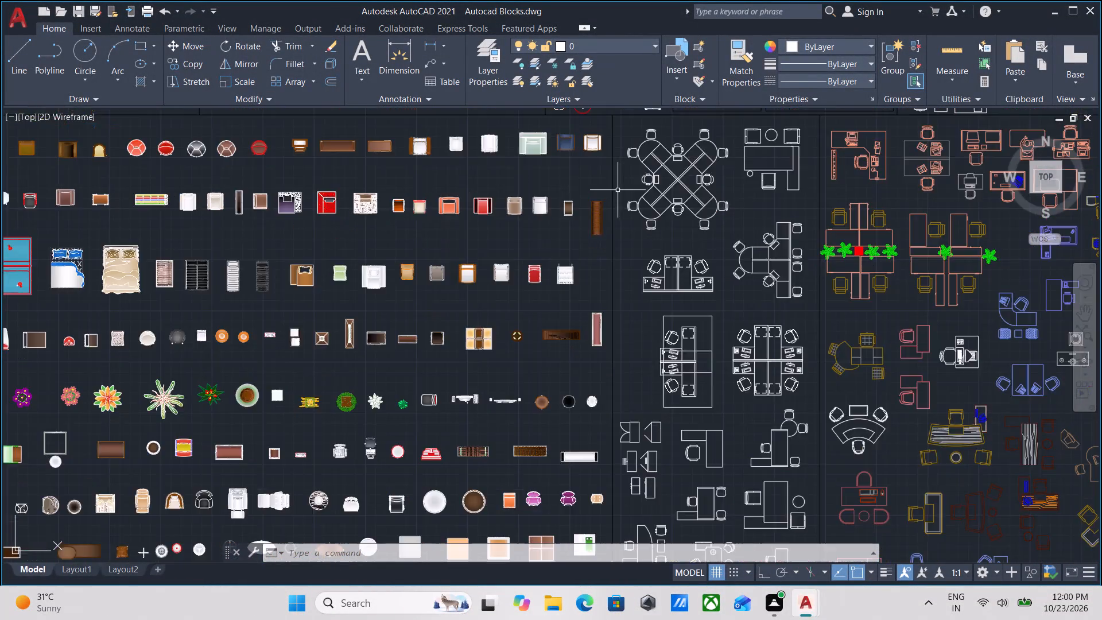
scroll(618, 190, down, 5)
middle_drag(619, 190, 560, 327)
scroll(661, 208, up, 3)
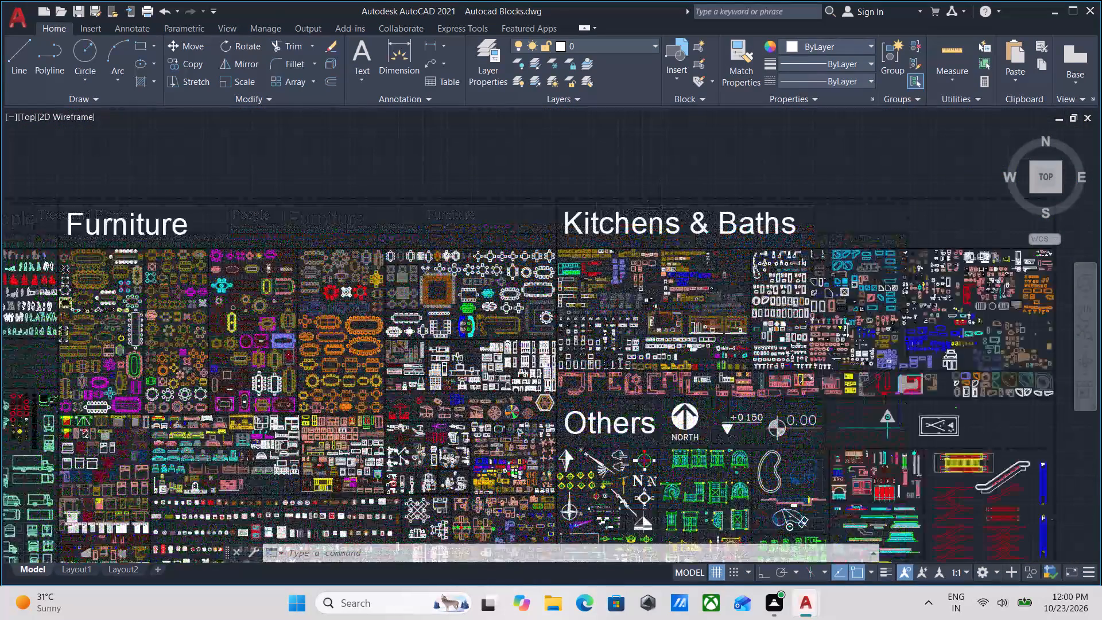
middle_drag(650, 340, 631, 244)
scroll(844, 303, up, 1)
scroll(503, 350, up, 1)
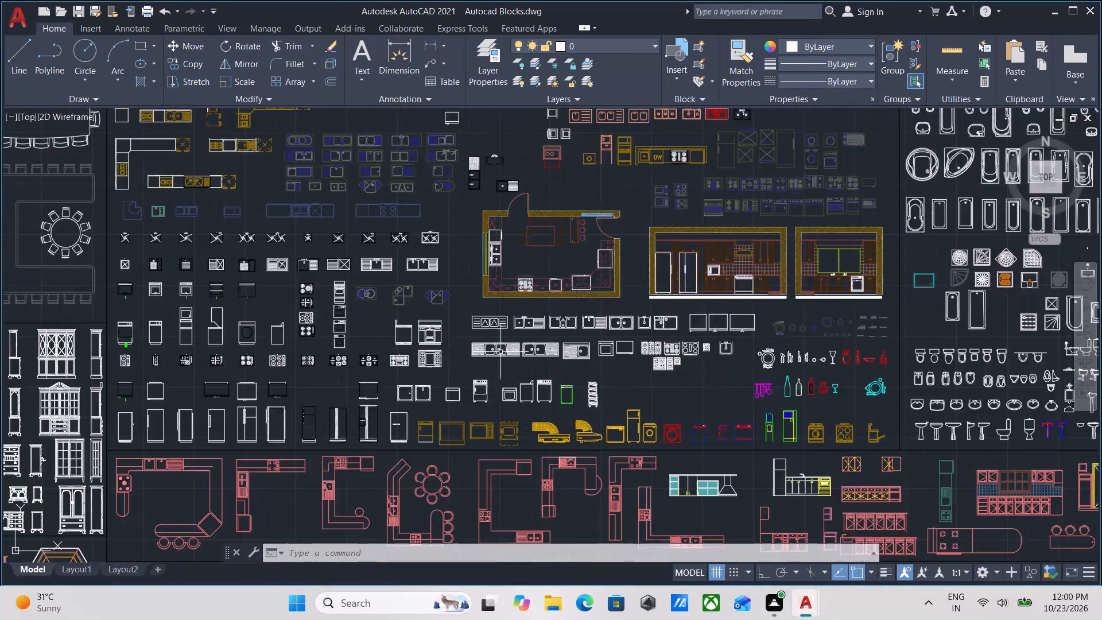
scroll(500, 352, up, 1)
scroll(719, 354, down, 1)
middle_drag(719, 354, 494, 352)
scroll(905, 393, up, 2)
scroll(857, 323, up, 1)
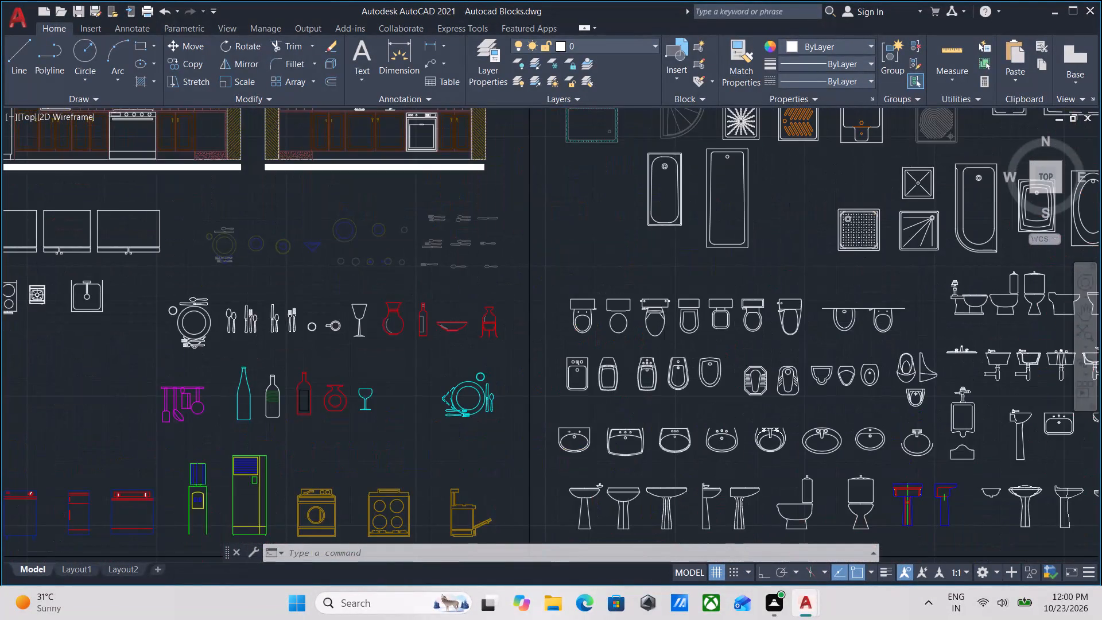
middle_drag(728, 339, 790, 345)
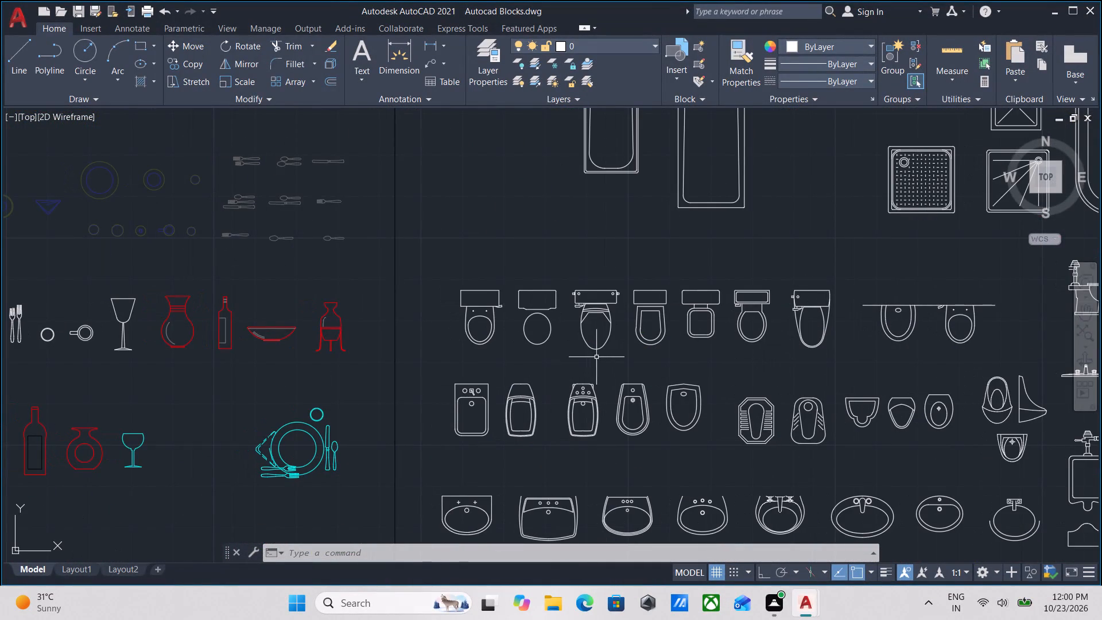
click(621, 374)
click(595, 325)
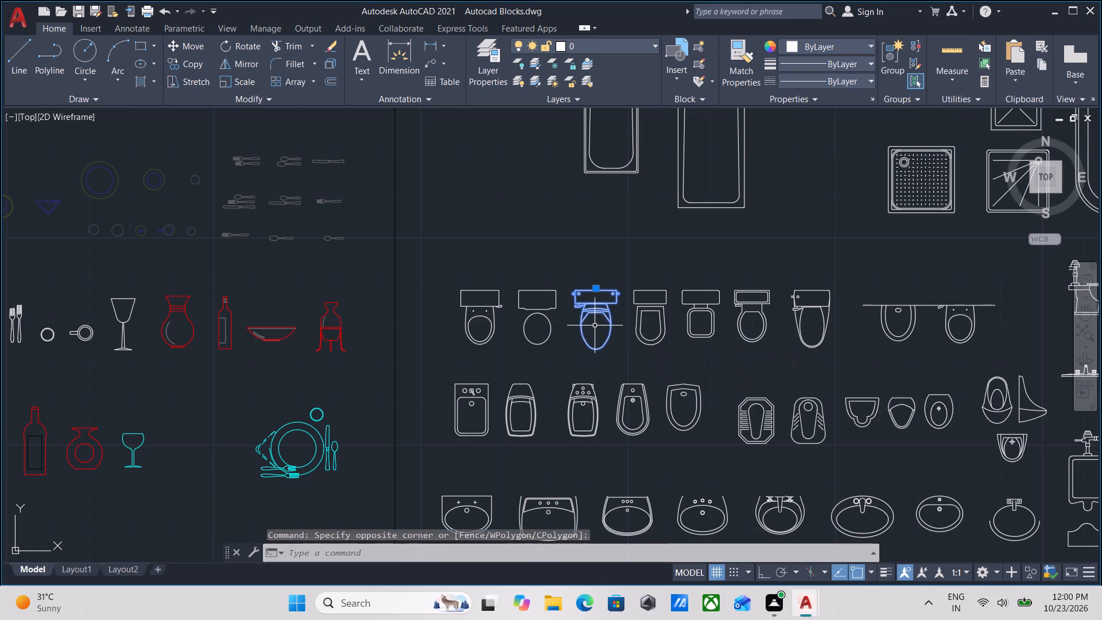
key(ctrl+c)
Look through the library's furniture area, from the office desks and small furniture pieces to the sofa and living-room sets.
scroll(593, 325, down, 4)
middle_drag(514, 335, 751, 266)
scroll(519, 331, down, 1)
middle_drag(531, 325, 700, 258)
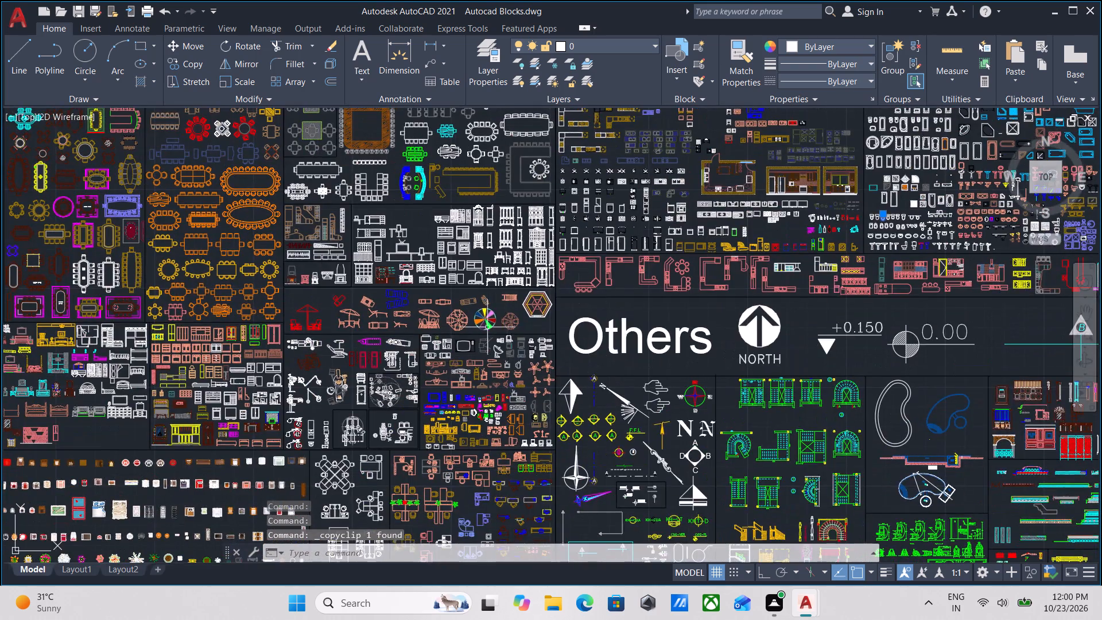
middle_drag(488, 324, 603, 230)
scroll(555, 377, up, 3)
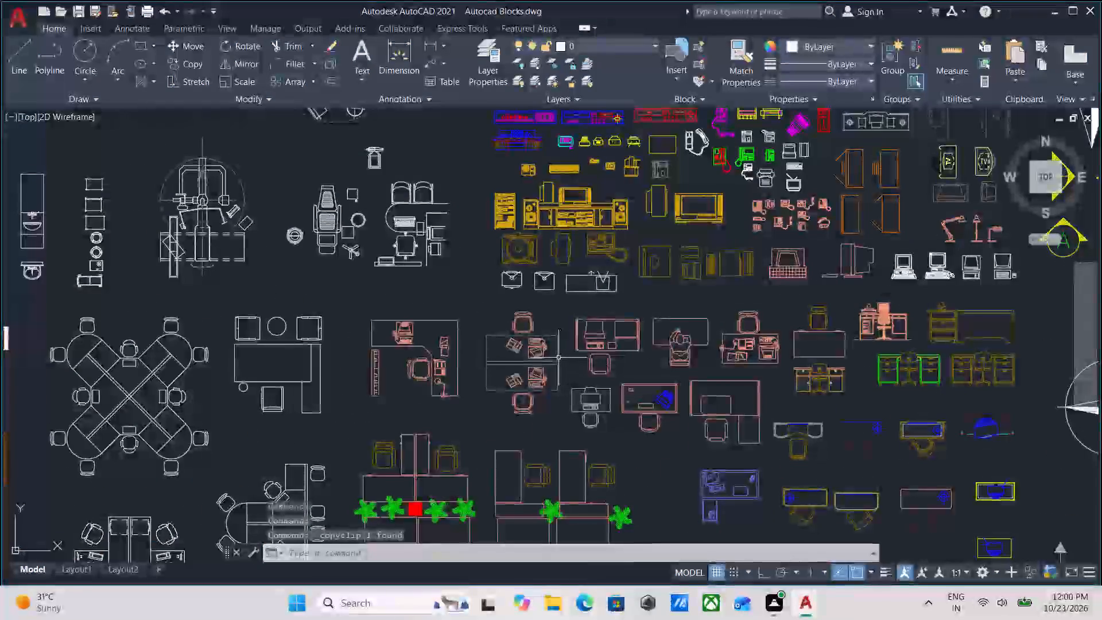
scroll(441, 363, down, 2)
middle_drag(441, 363, 614, 275)
scroll(686, 288, down, 1)
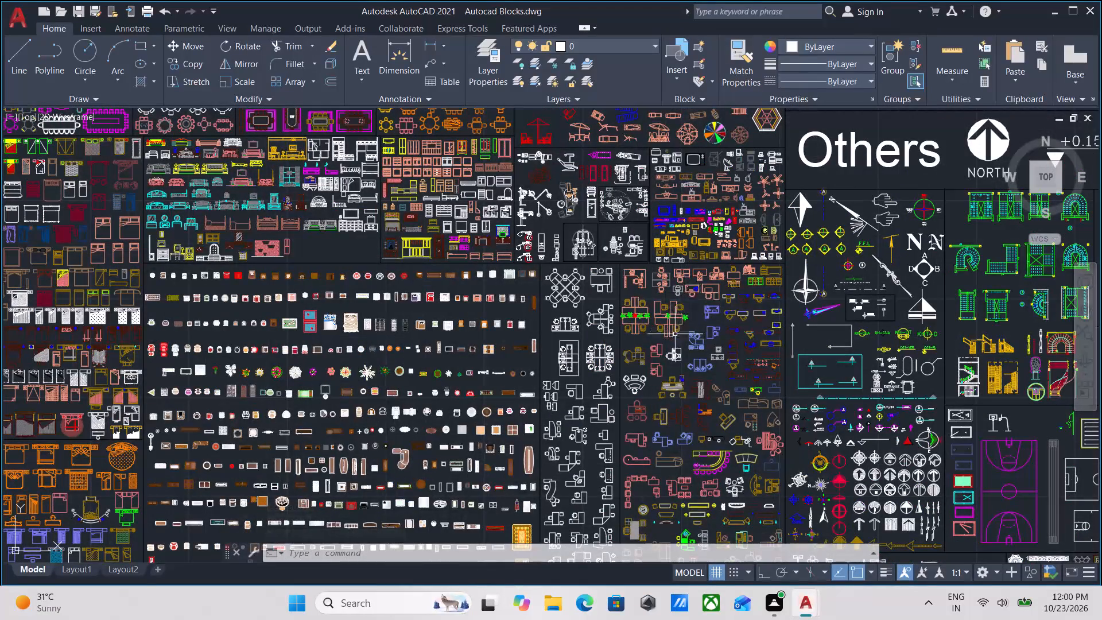
middle_drag(675, 334, 724, 282)
scroll(623, 443, up, 2)
middle_drag(451, 391, 452, 390)
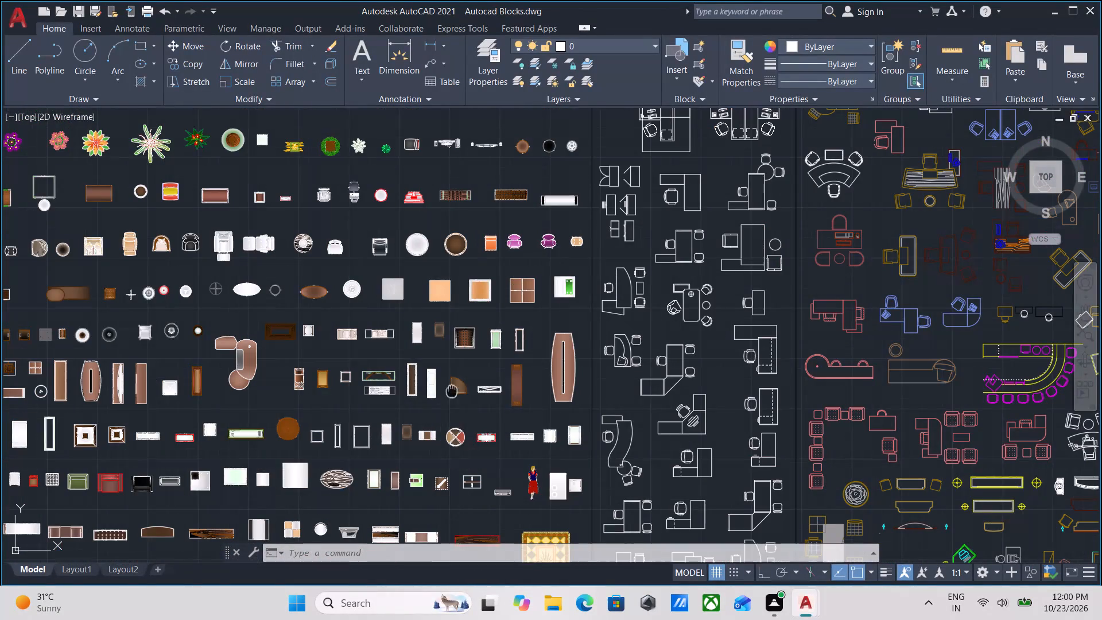
middle_drag(452, 390, 568, 299)
scroll(565, 312, down, 2)
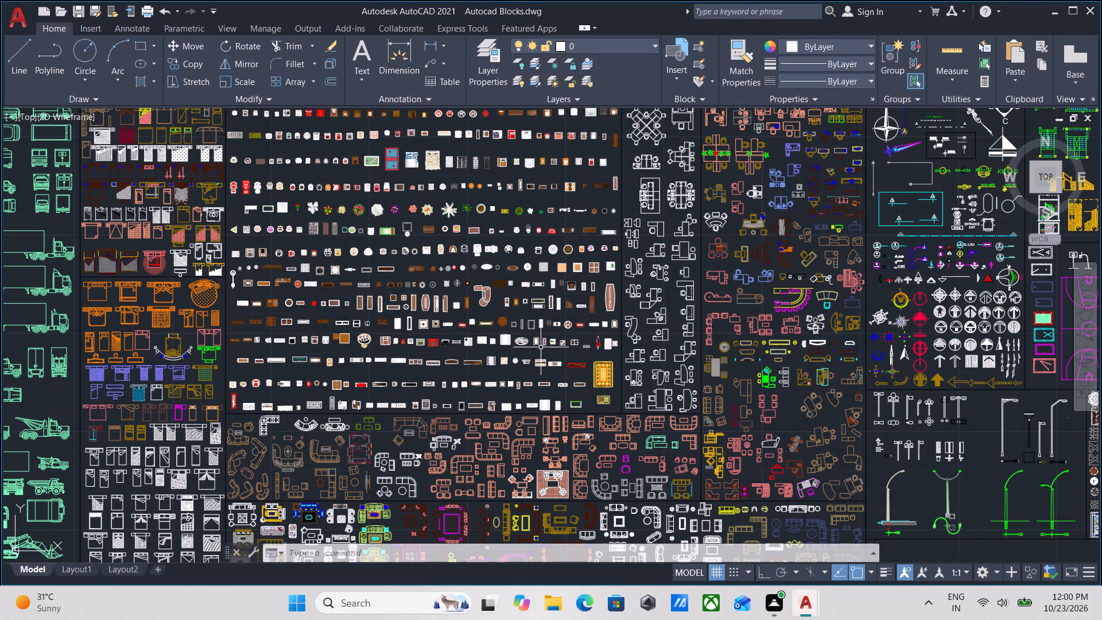
middle_drag(536, 322, 536, 273)
scroll(751, 404, up, 2)
scroll(600, 377, down, 2)
middle_drag(599, 374, 588, 334)
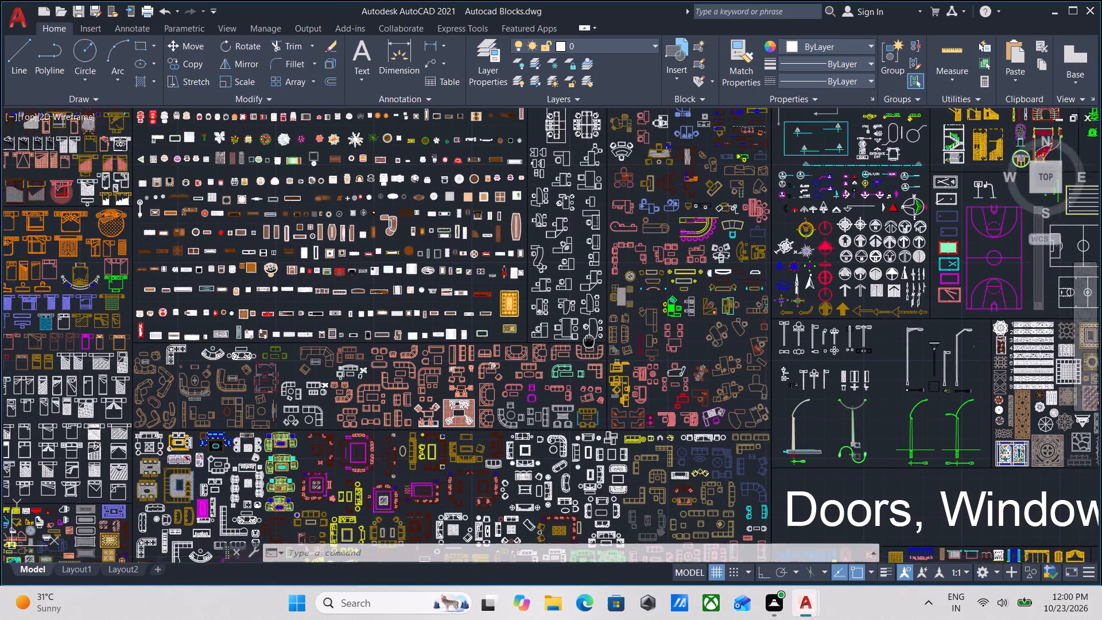
middle_drag(588, 334, 584, 307)
scroll(593, 426, up, 3)
scroll(531, 396, up, 2)
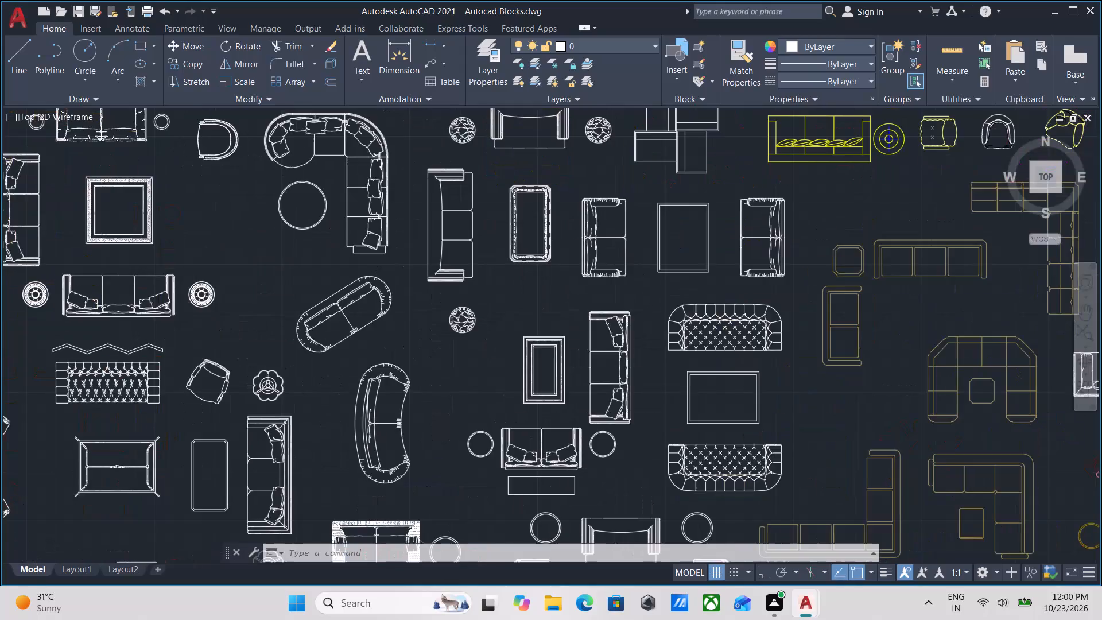
scroll(531, 396, down, 2)
scroll(642, 331, down, 1)
middle_drag(642, 331, 553, 377)
scroll(713, 265, down, 2)
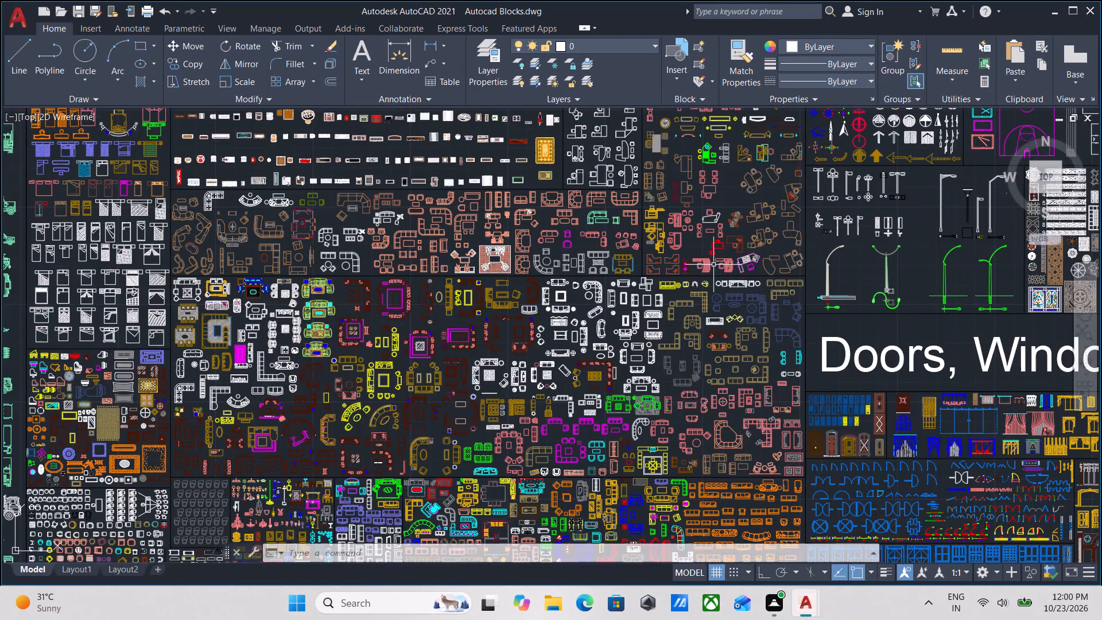
middle_drag(713, 265, 705, 304)
scroll(736, 313, up, 3)
scroll(717, 295, down, 2)
middle_drag(717, 295, 680, 361)
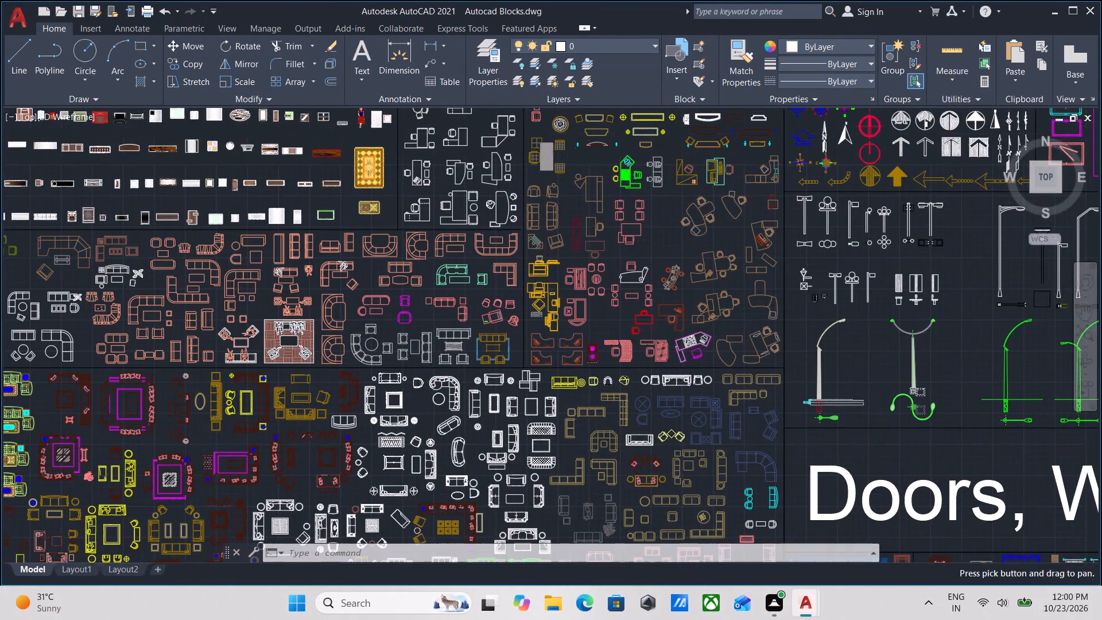
Examine the street-lamp and ornamental-pattern blocks above Doors, Windows & Curtains, and the nearby sofa sets.
middle_drag(882, 294, 641, 320)
scroll(736, 303, down, 2)
middle_drag(722, 309, 544, 325)
scroll(624, 323, up, 3)
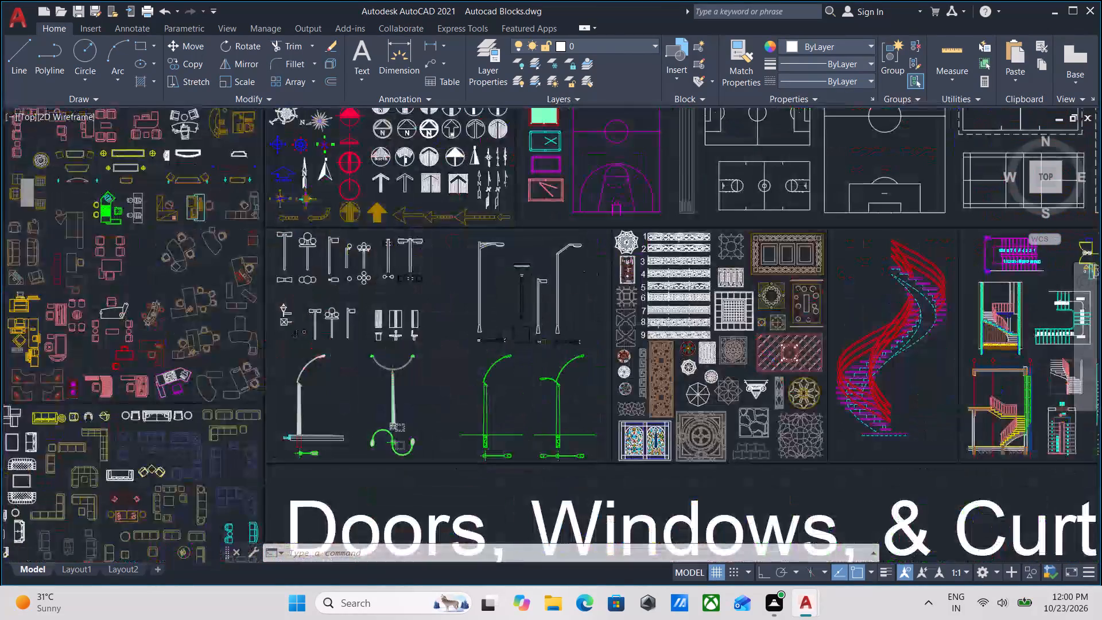
scroll(734, 299, up, 3)
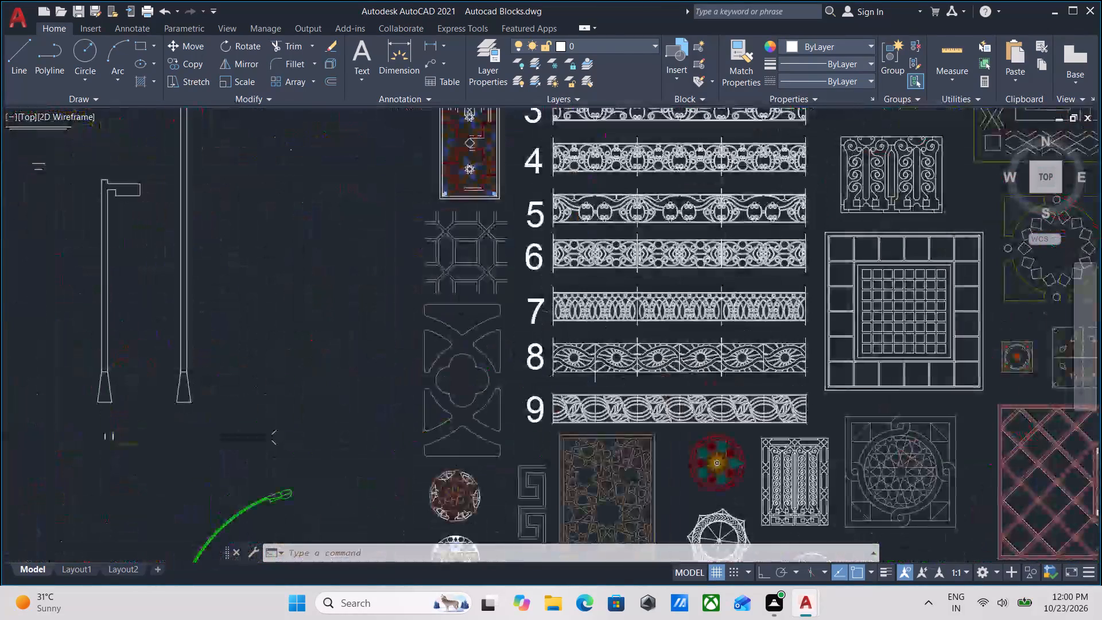
scroll(734, 299, down, 3)
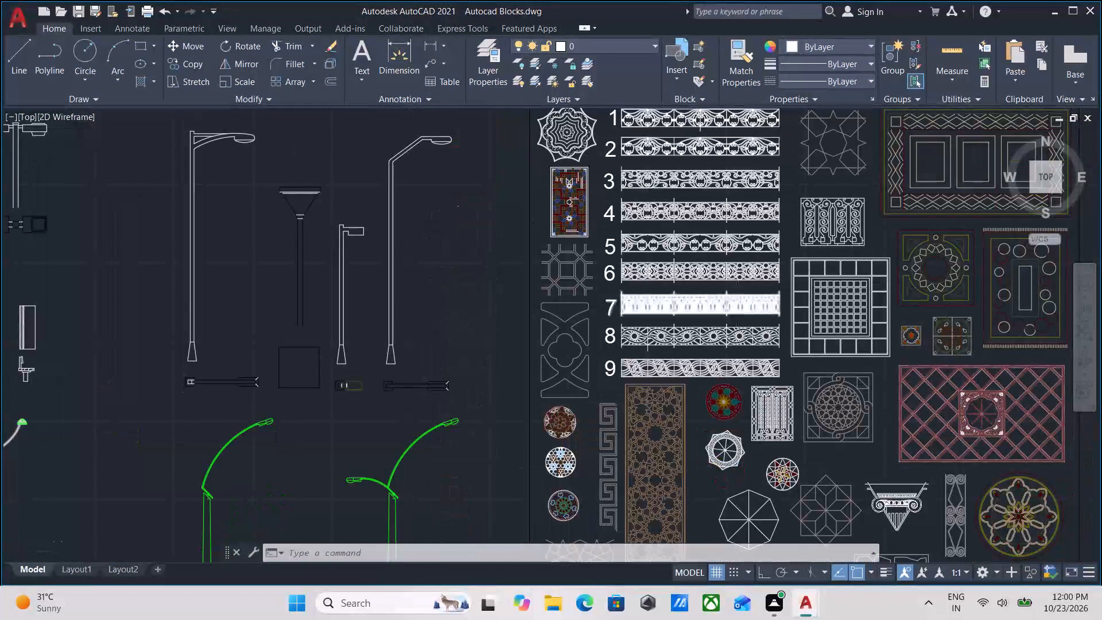
scroll(739, 308, down, 1)
middle_drag(741, 306, 783, 284)
scroll(739, 413, up, 2)
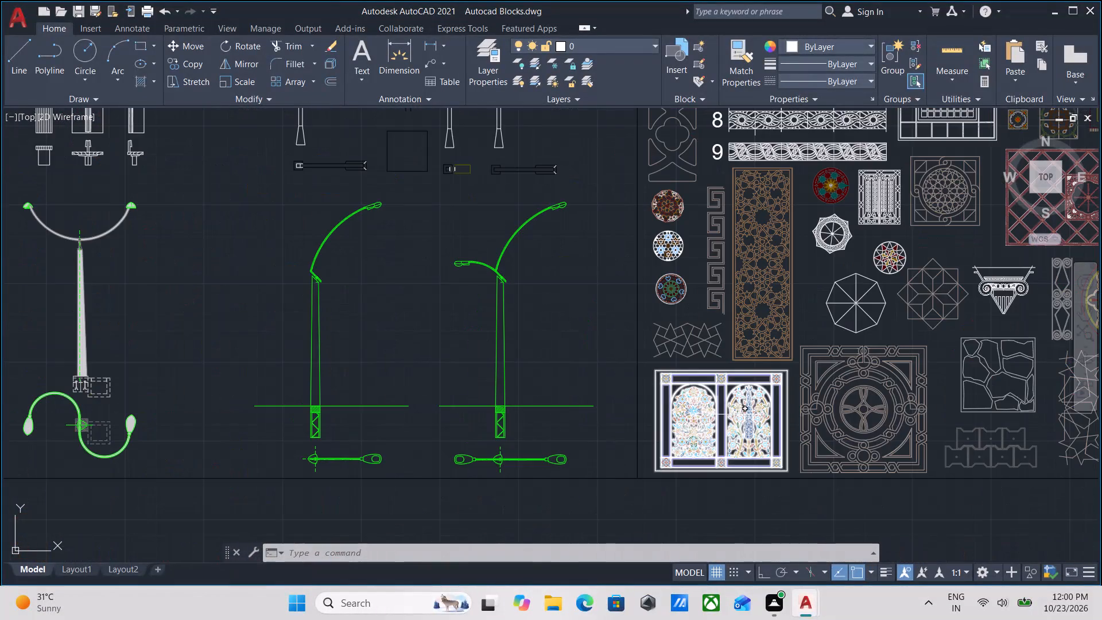
scroll(740, 414, down, 3)
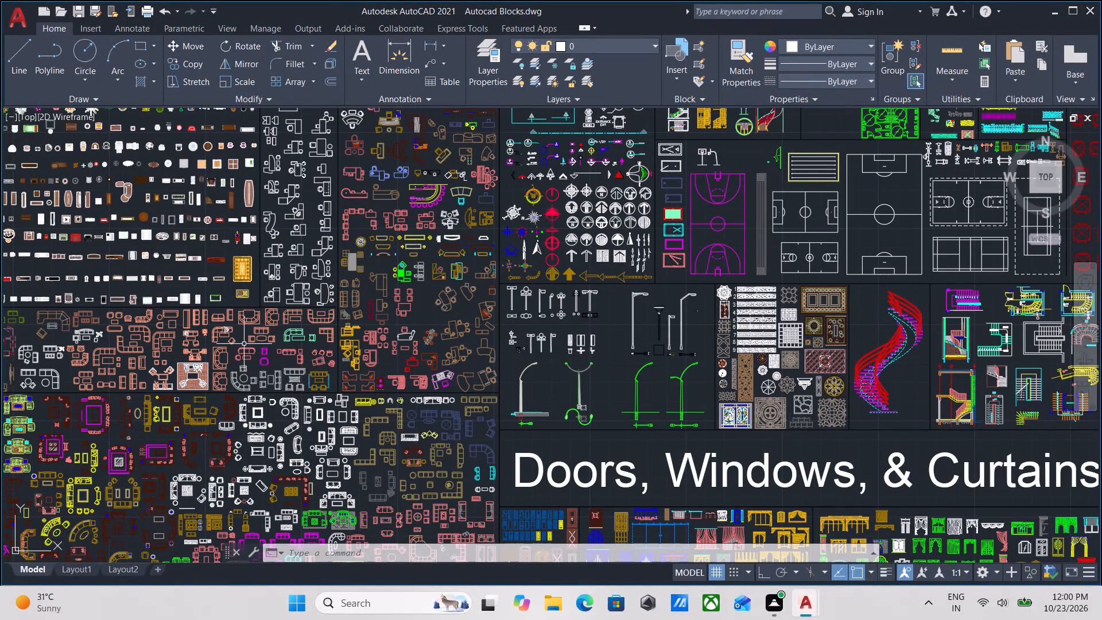
middle_drag(214, 340, 351, 327)
scroll(322, 327, up, 3)
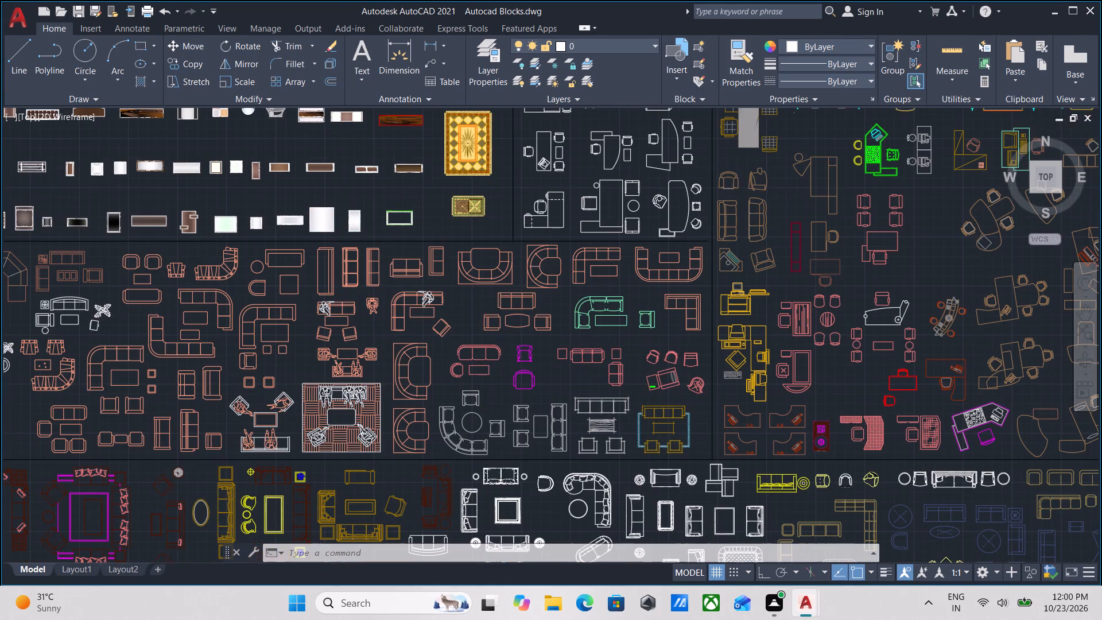
scroll(322, 327, down, 2)
middle_drag(370, 277, 429, 346)
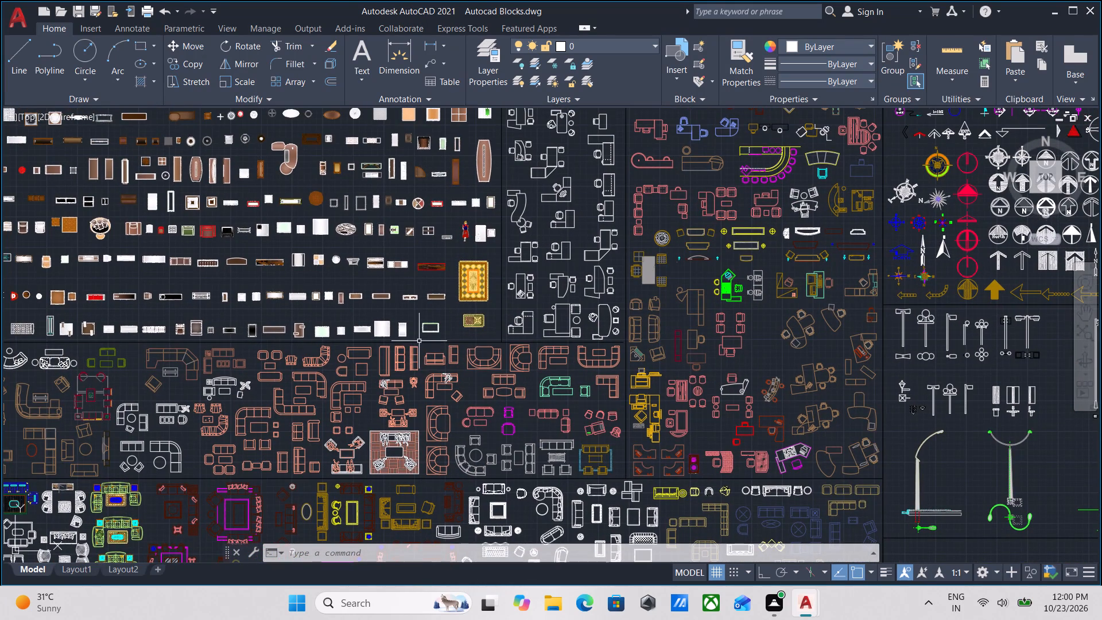
Add the top-view two-seat sports car from the lower row of car plans to the toilet selection and copy both to the clipboard.
scroll(419, 341, down, 4)
middle_drag(419, 341, 550, 293)
scroll(323, 366, up, 3)
middle_drag(297, 405, 417, 396)
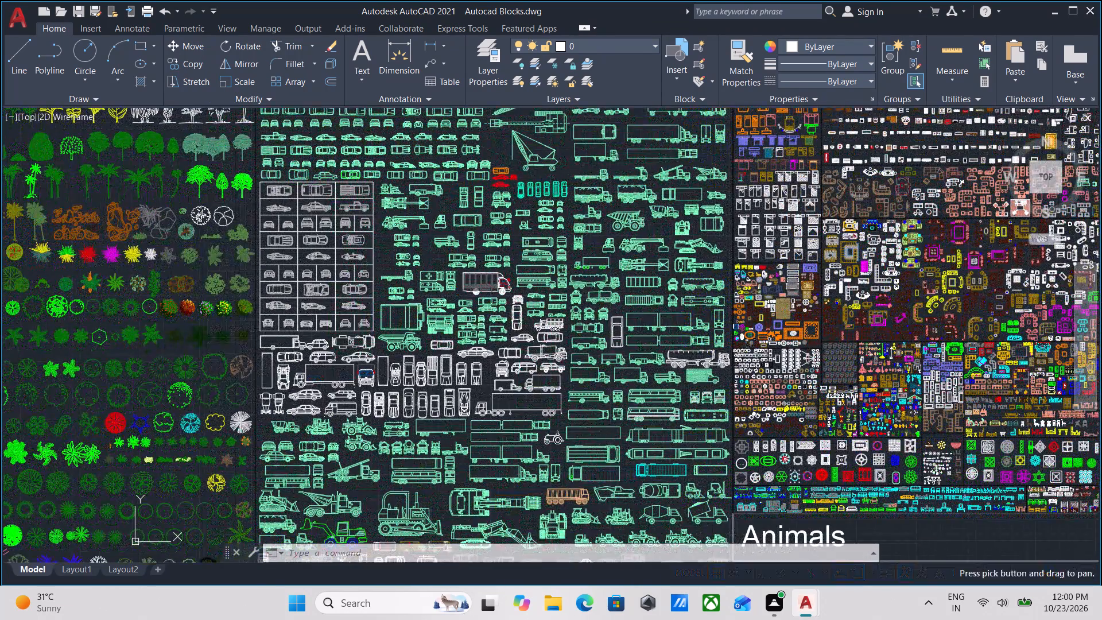
scroll(420, 394, up, 3)
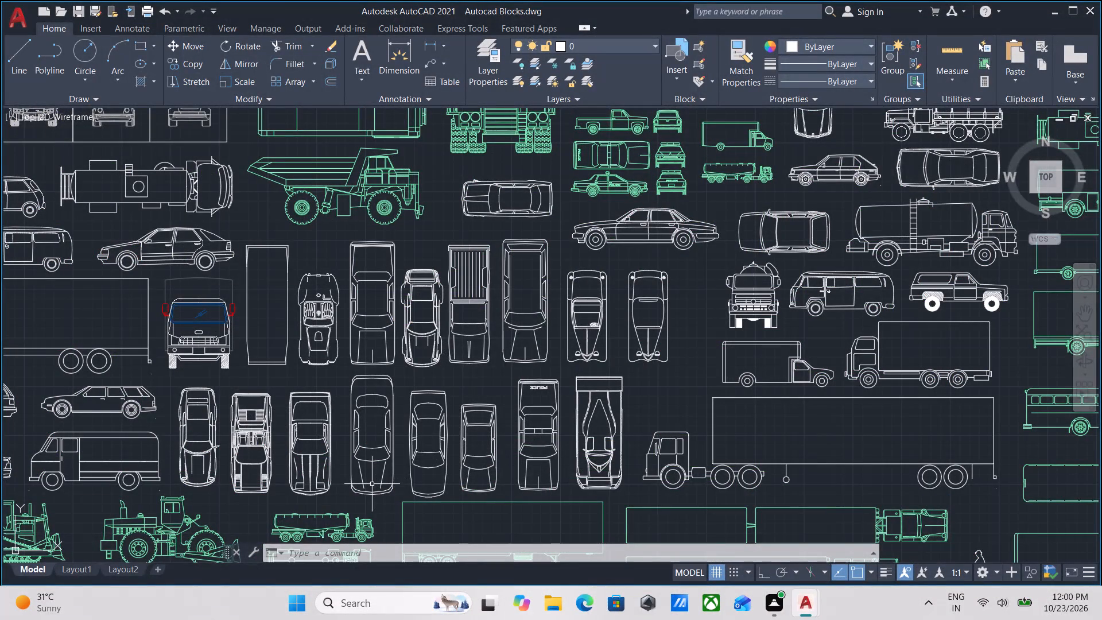
middle_drag(388, 476, 483, 428)
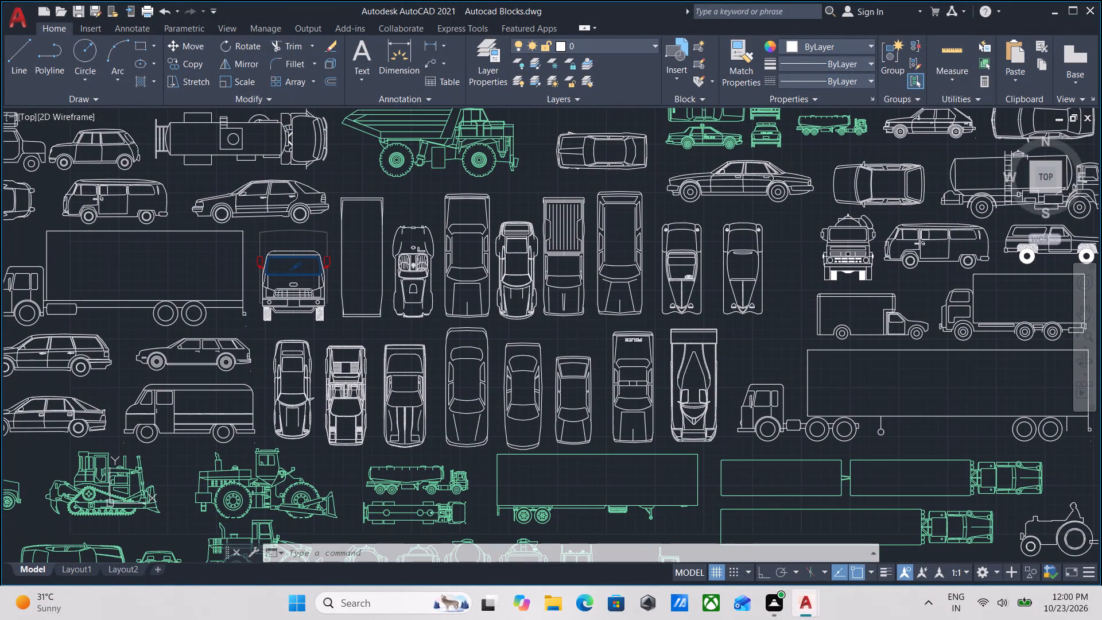
scroll(434, 440, up, 1)
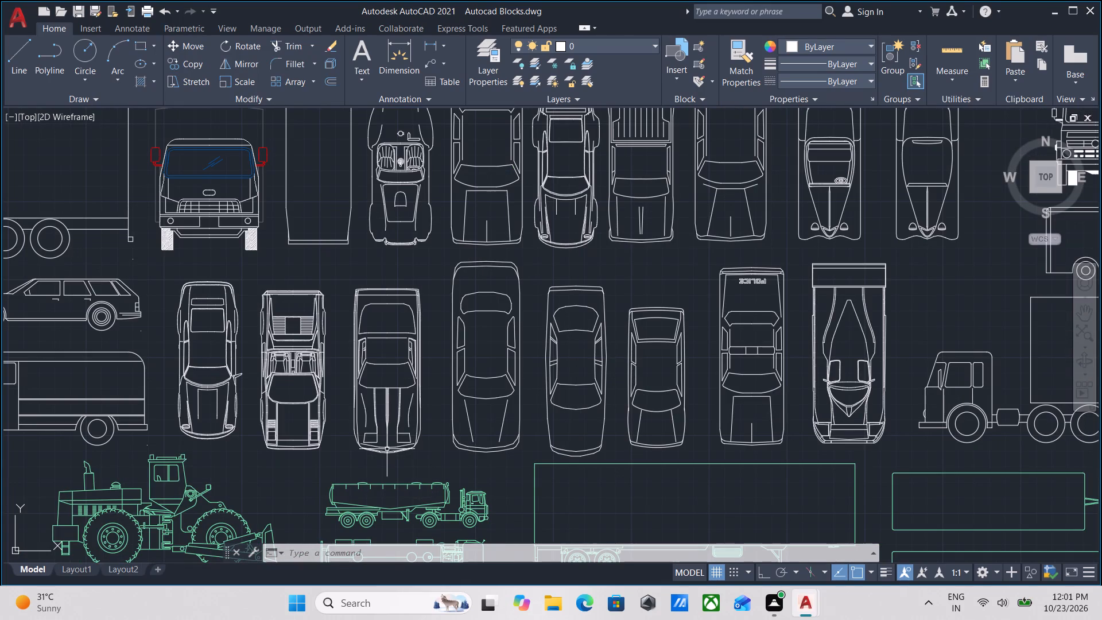
scroll(309, 450, up, 1)
middle_drag(309, 450, 426, 442)
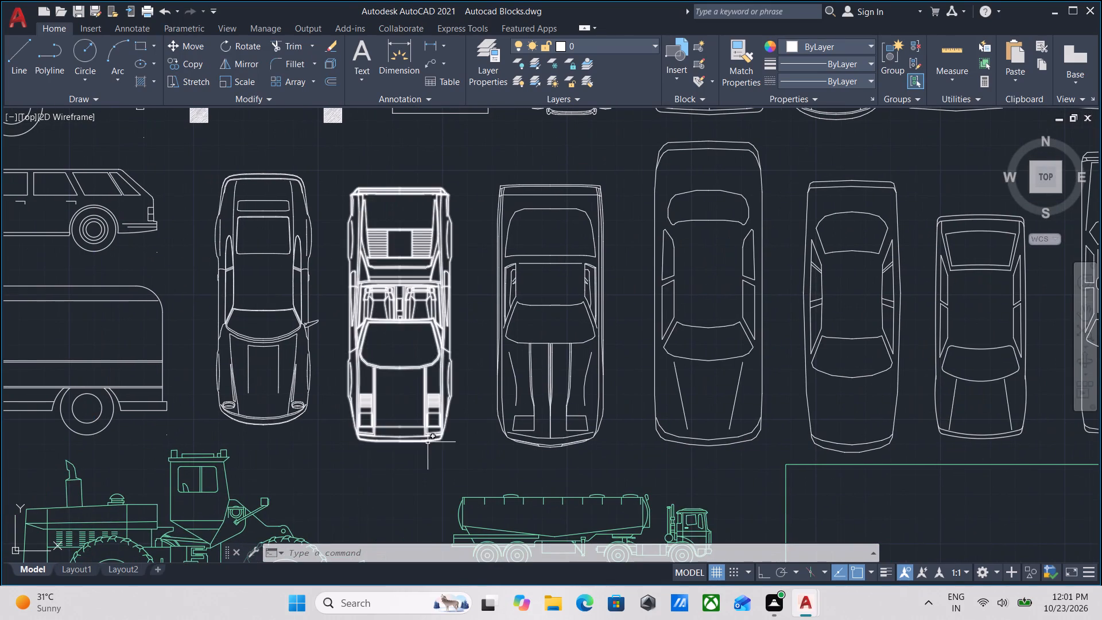
click(450, 452)
click(392, 398)
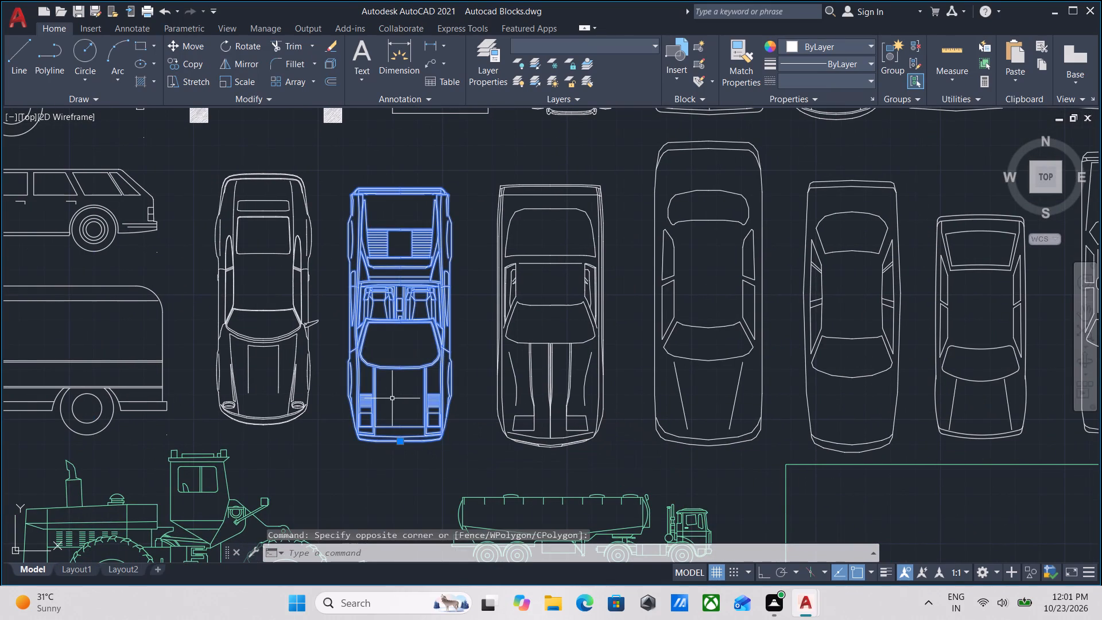
key(ctrl+c)
key(ctrl+c)
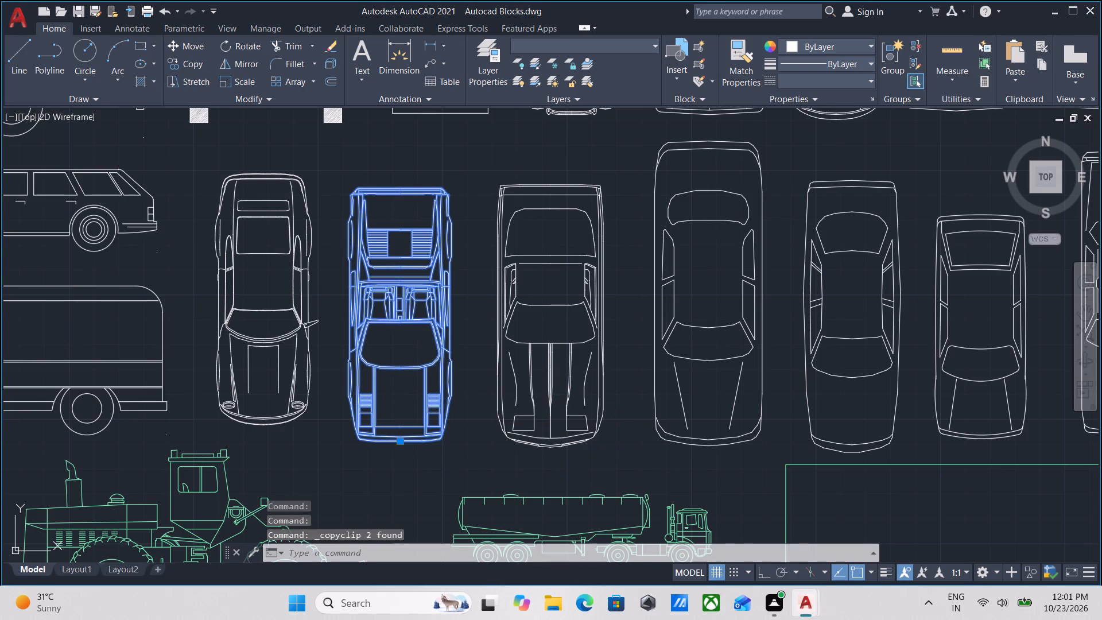
Look over the other top-view car blocks and the surrounding vans, trucks and construction vehicles.
scroll(392, 393, down, 2)
middle_drag(392, 393, 463, 394)
middle_drag(271, 405, 378, 394)
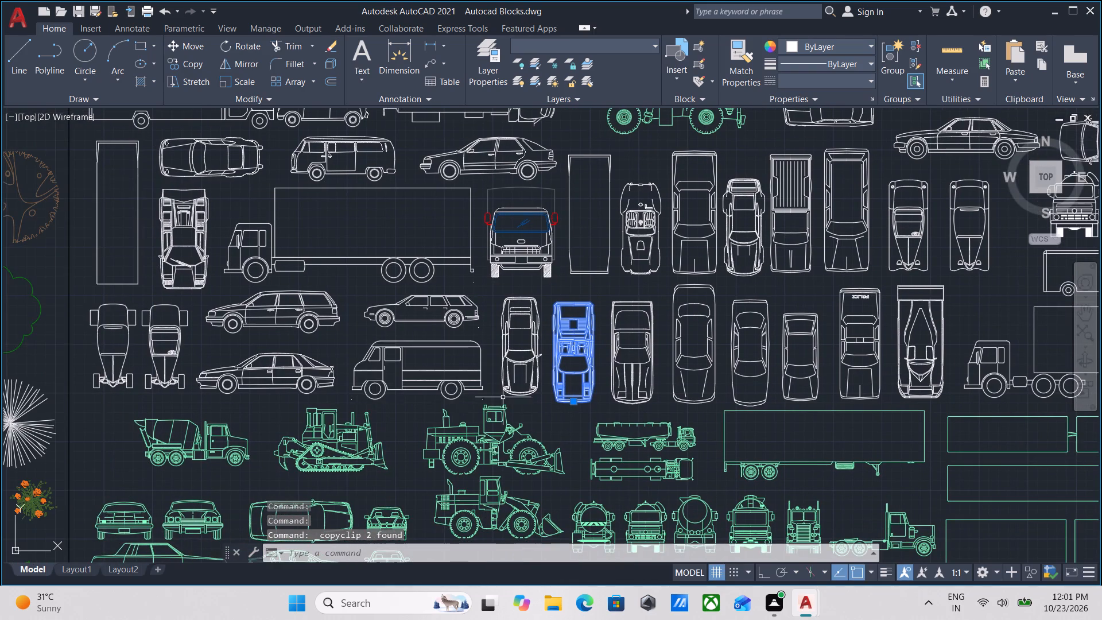
middle_drag(509, 397, 418, 406)
scroll(698, 377, up, 3)
scroll(710, 379, down, 1)
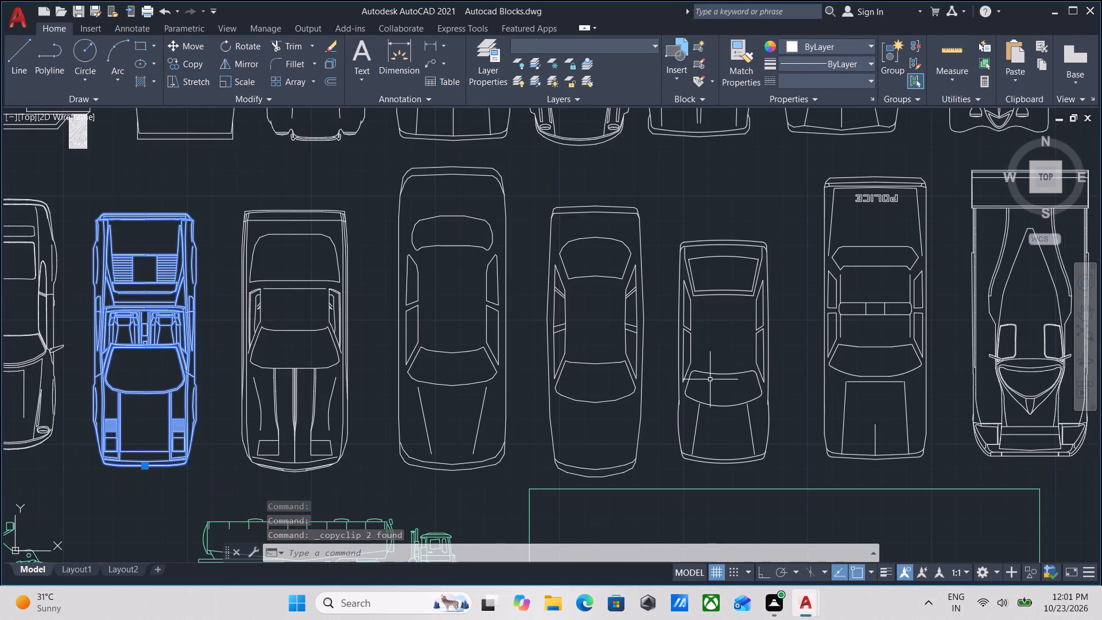
scroll(710, 380, down, 1)
scroll(725, 402, up, 2)
scroll(774, 391, down, 1)
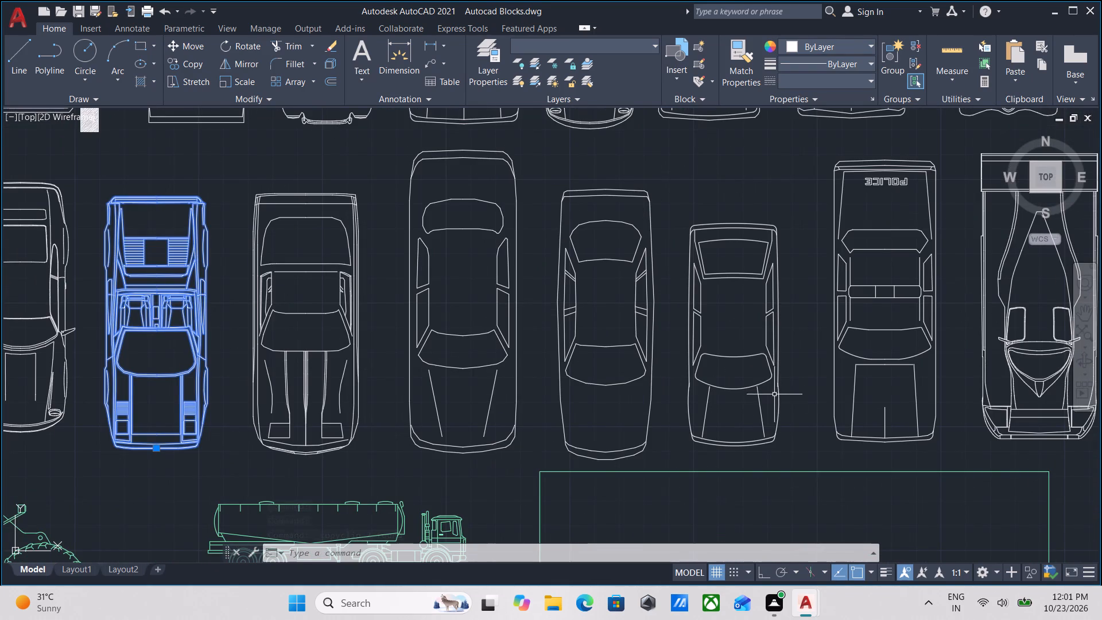
scroll(720, 418, down, 1)
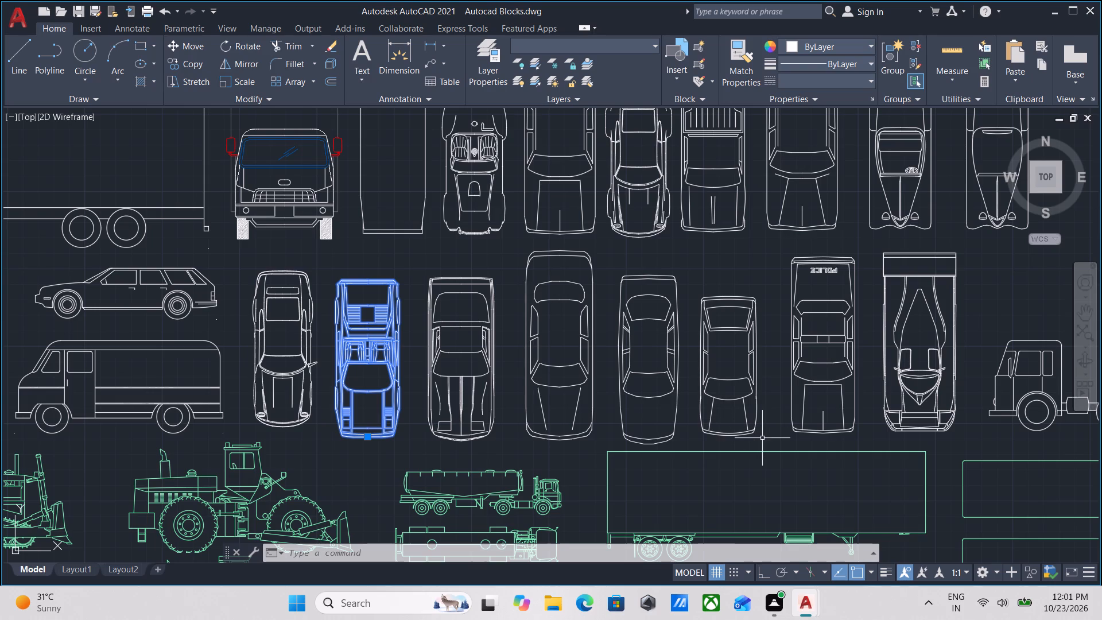
middle_drag(762, 438, 754, 466)
scroll(760, 444, down, 1)
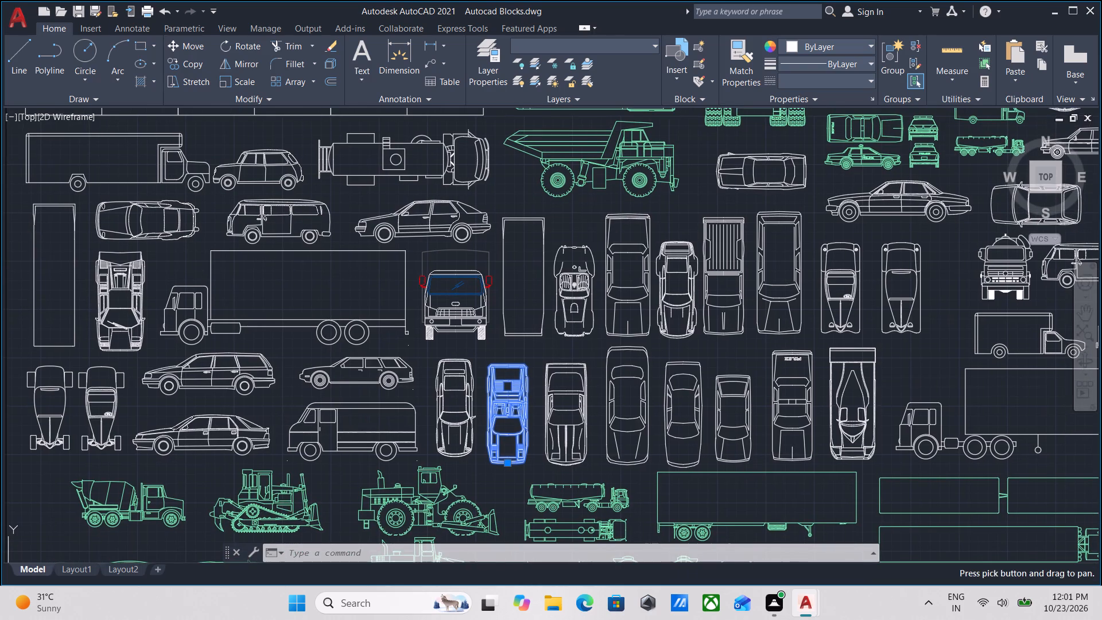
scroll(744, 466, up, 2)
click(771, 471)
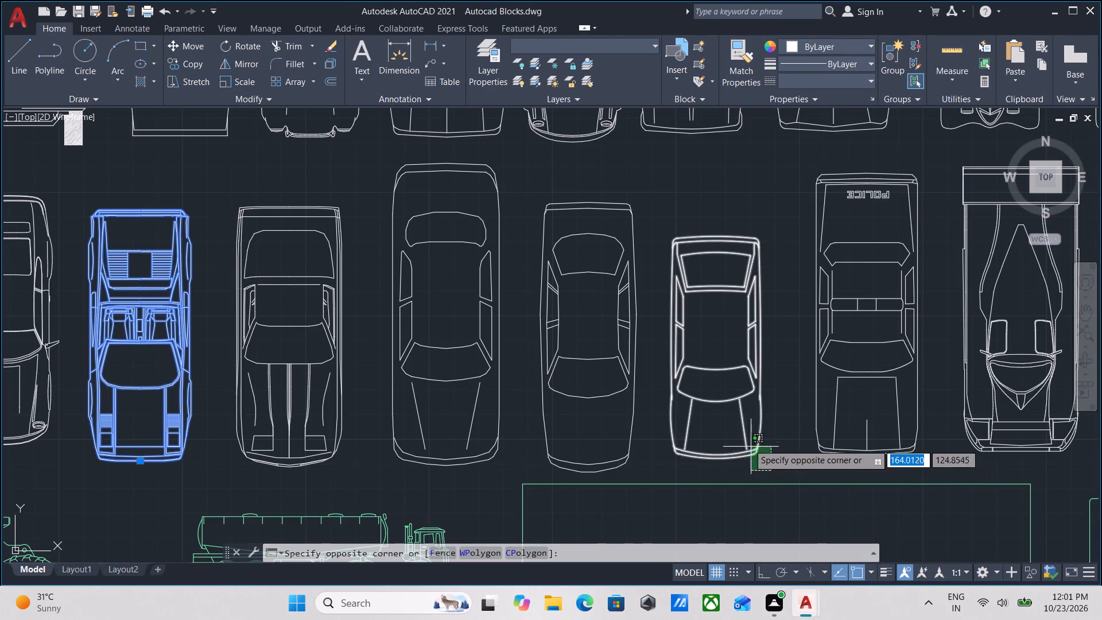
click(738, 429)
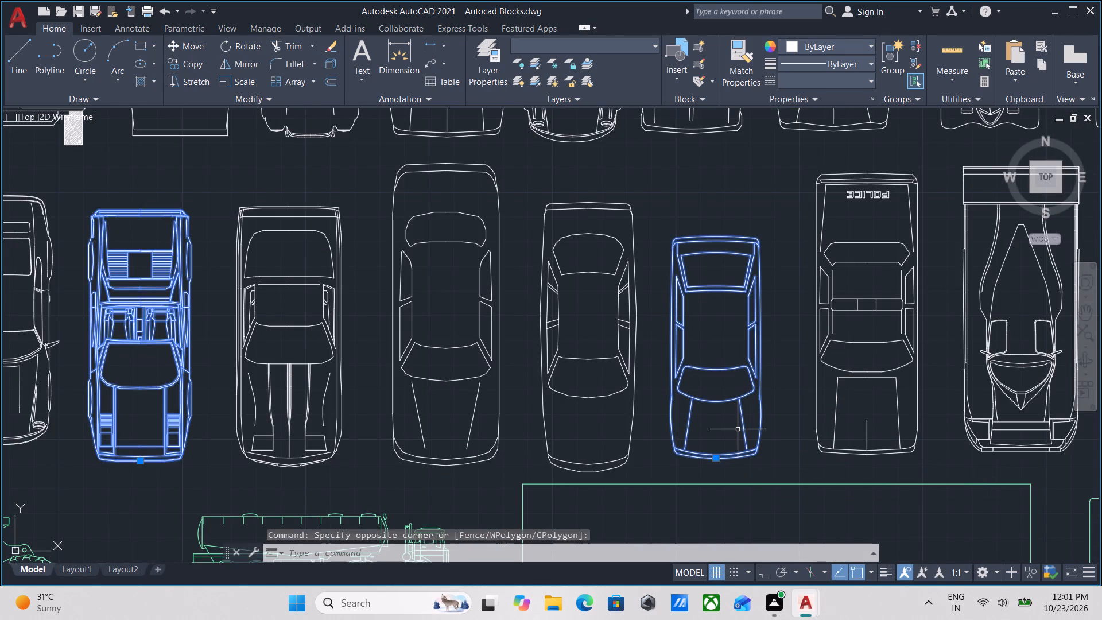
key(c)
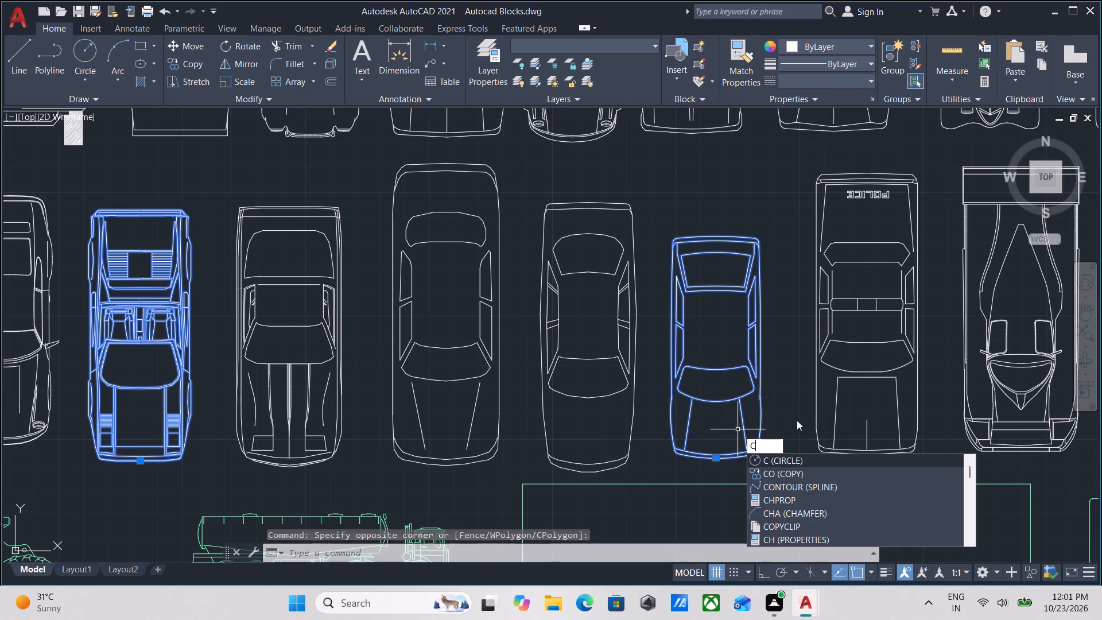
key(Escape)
Copy only the top-view two-seat sports car from the lower row of car plans to the clipboard.
scroll(700, 442, down, 3)
scroll(565, 446, up, 2)
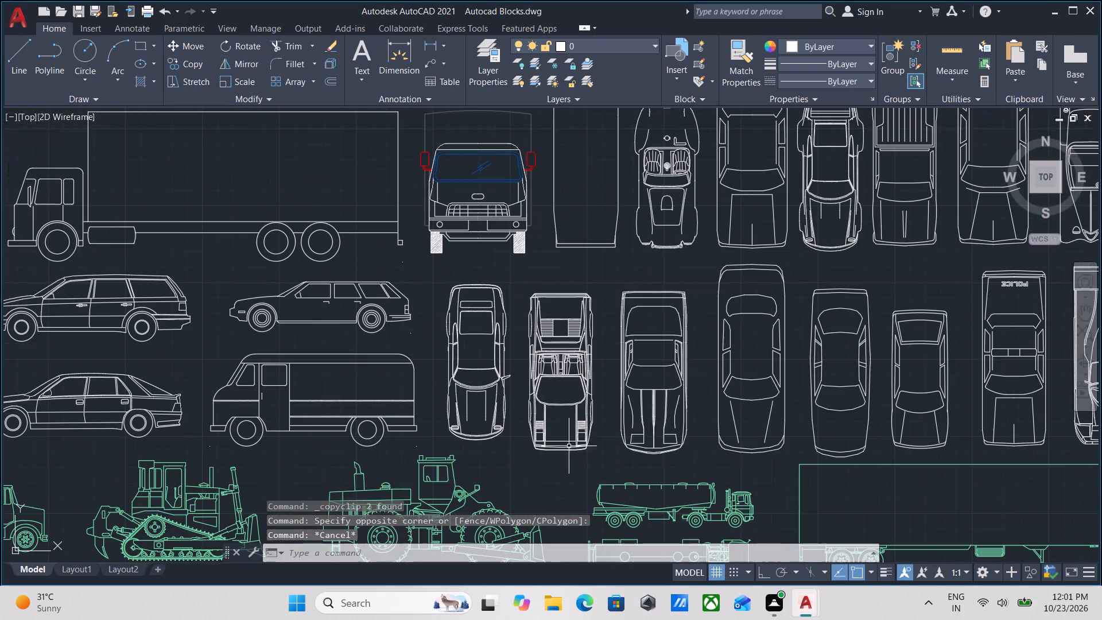
click(598, 467)
click(572, 422)
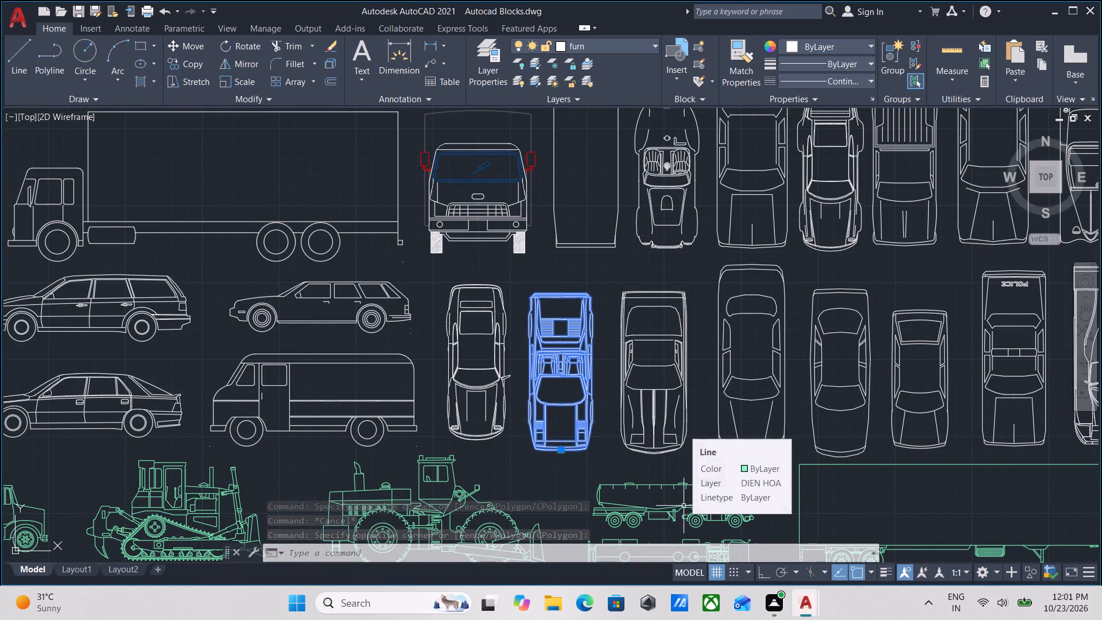
key(ctrl+c)
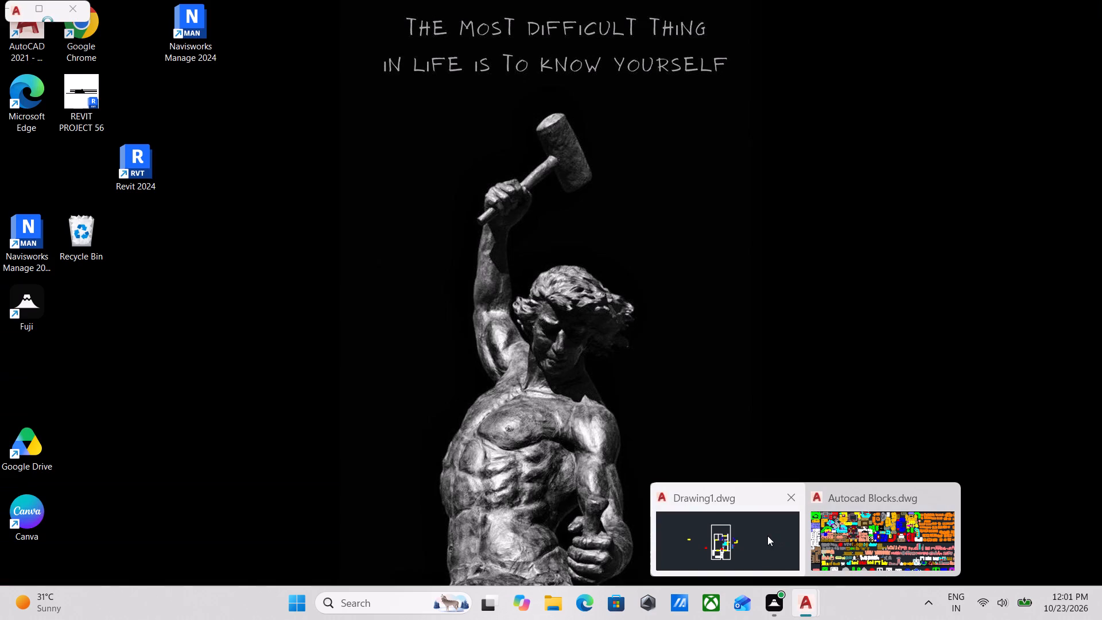
Switch to Drawing1 and paste the sports car in the empty space just east of the front yard boundary.
click(764, 536)
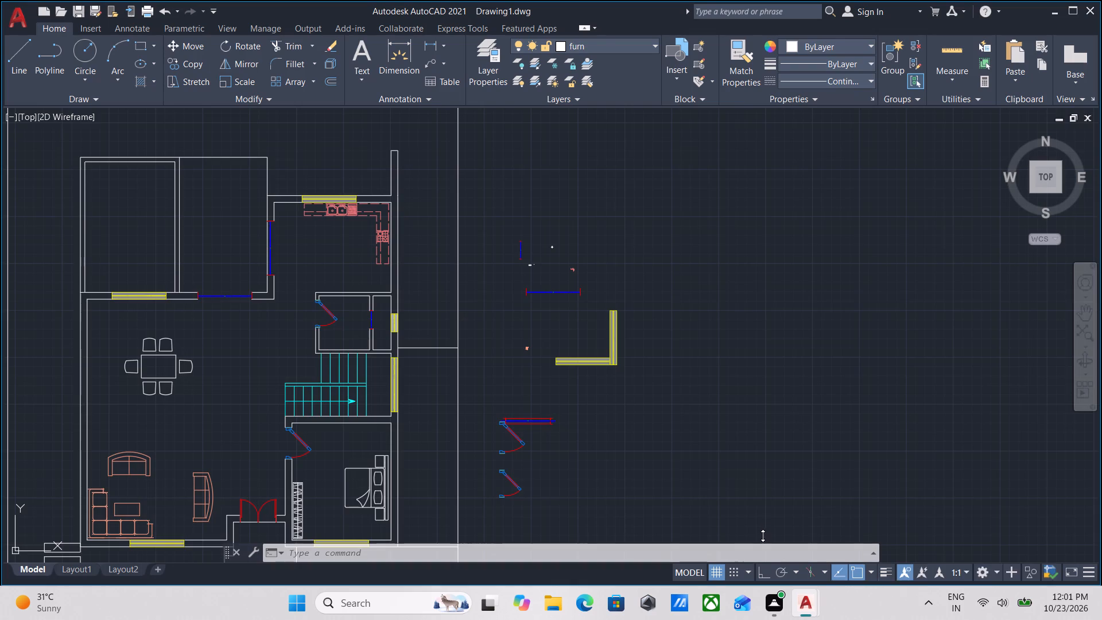
scroll(607, 352, up, 2)
scroll(604, 350, down, 2)
middle_drag(604, 350, 708, 253)
scroll(688, 343, down, 2)
middle_drag(673, 365, 690, 286)
scroll(694, 336, up, 2)
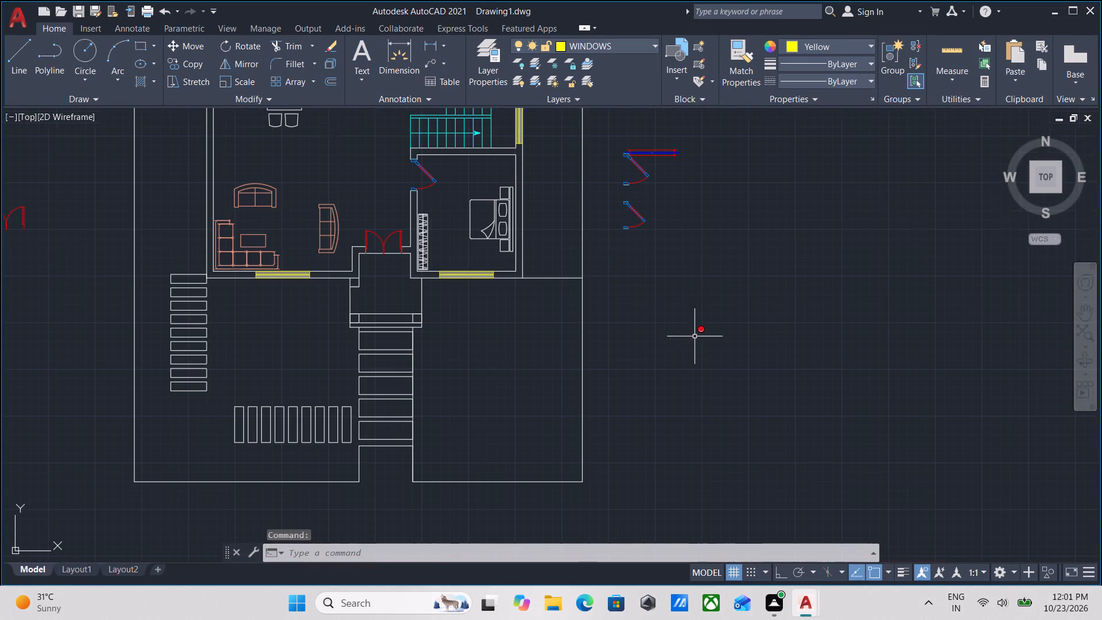
key(ctrl+v)
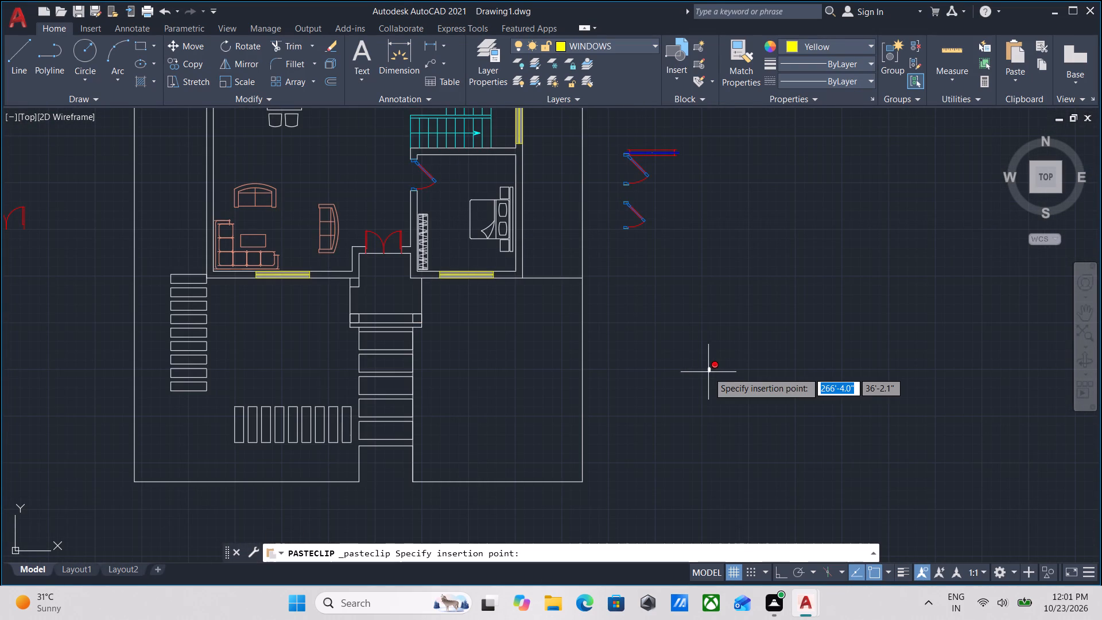
click(646, 367)
scroll(644, 367, up, 6)
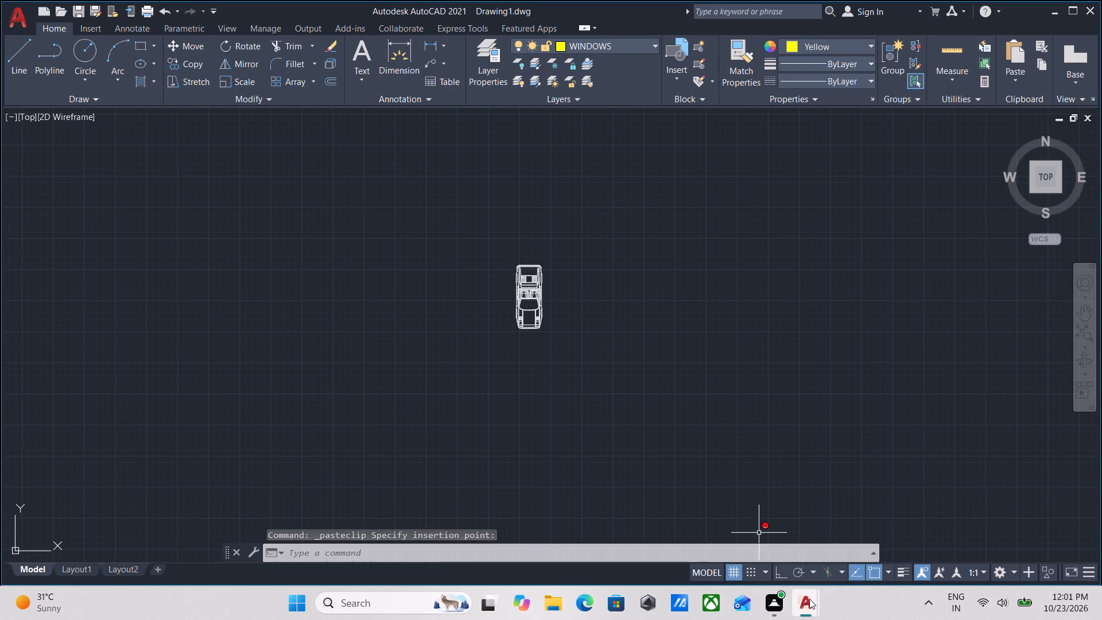
Return to Autocad Blocks and copy the third plan-view toilet in the top toilet row, with the pointed oval bowl, to the clipboard.
click(846, 532)
scroll(753, 265, down, 2)
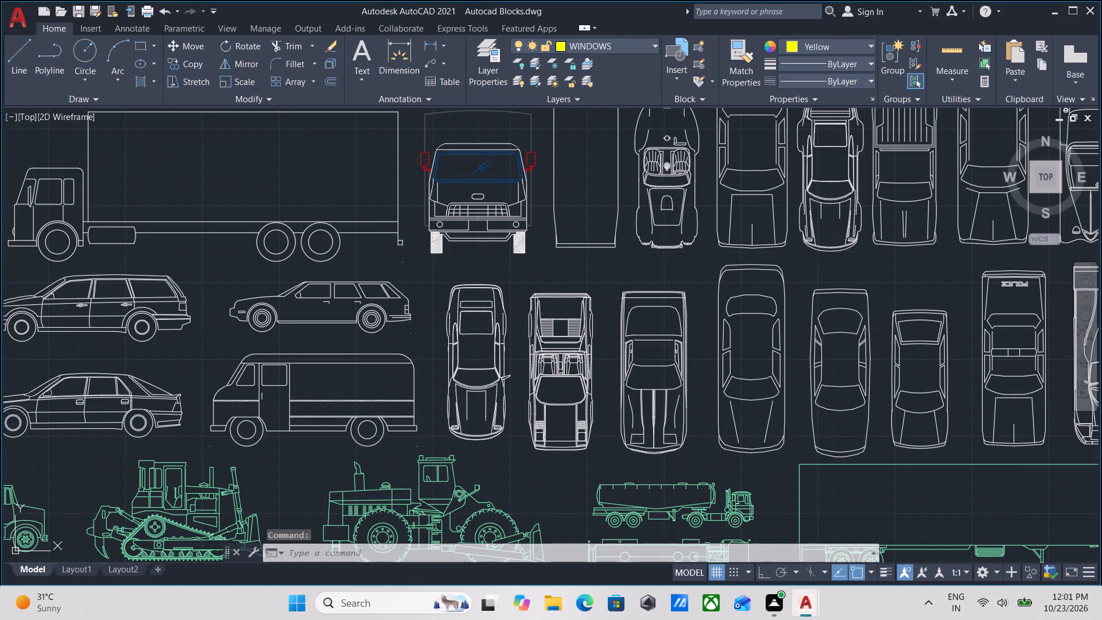
scroll(647, 331, down, 2)
middle_drag(663, 241, 406, 357)
middle_drag(680, 270, 474, 370)
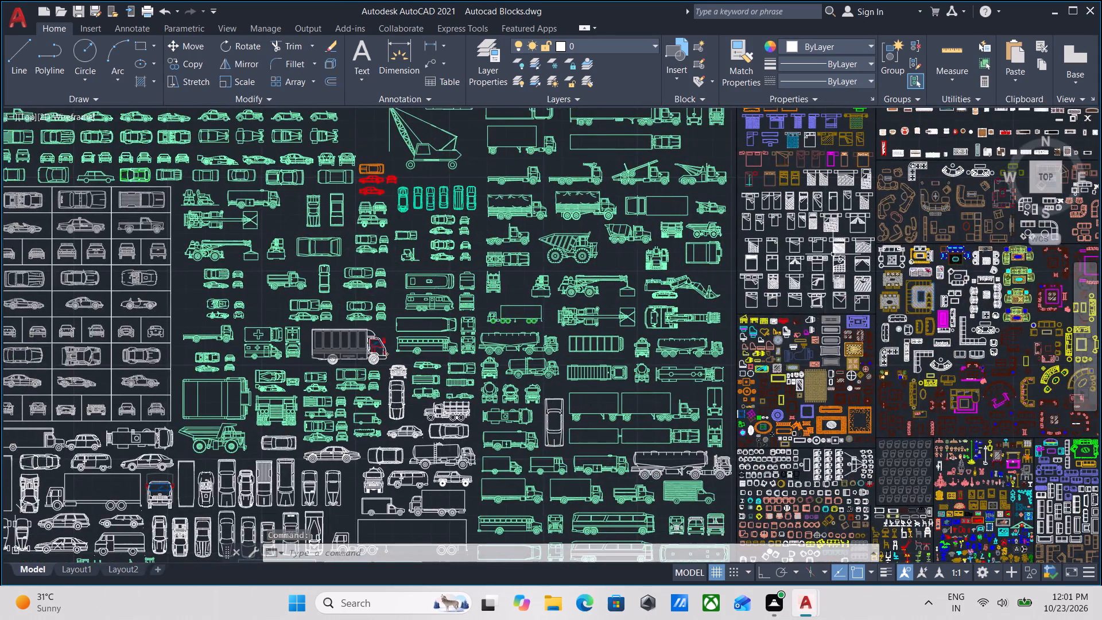
middle_drag(819, 259, 541, 345)
middle_drag(785, 226, 519, 242)
middle_drag(744, 247, 618, 306)
middle_drag(752, 242, 747, 248)
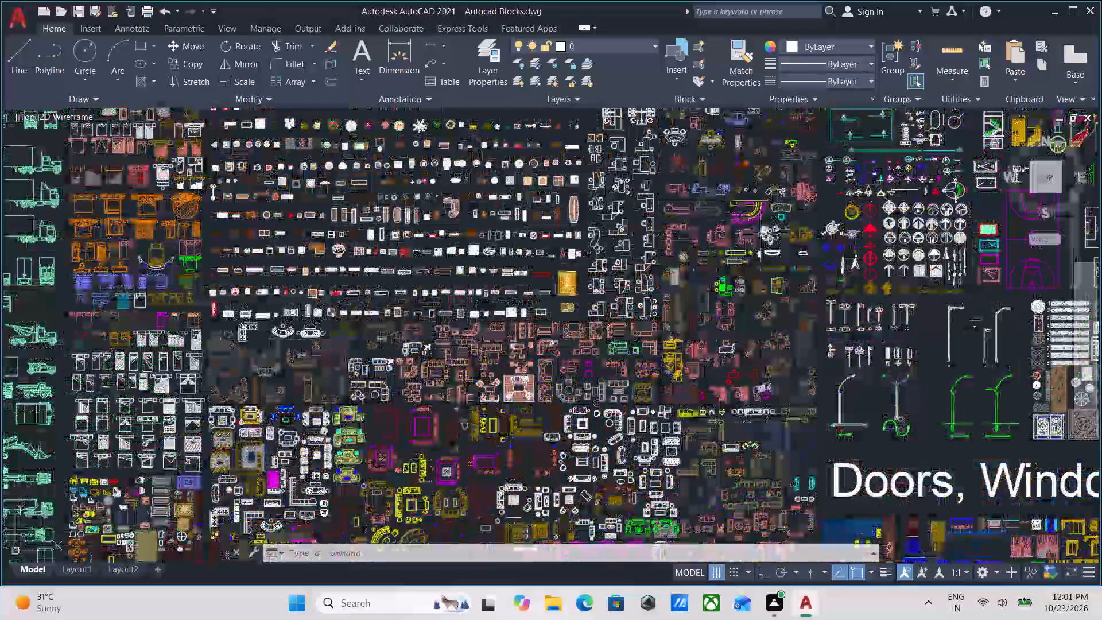
middle_drag(747, 248, 705, 303)
scroll(705, 304, down, 1)
middle_drag(895, 212, 620, 395)
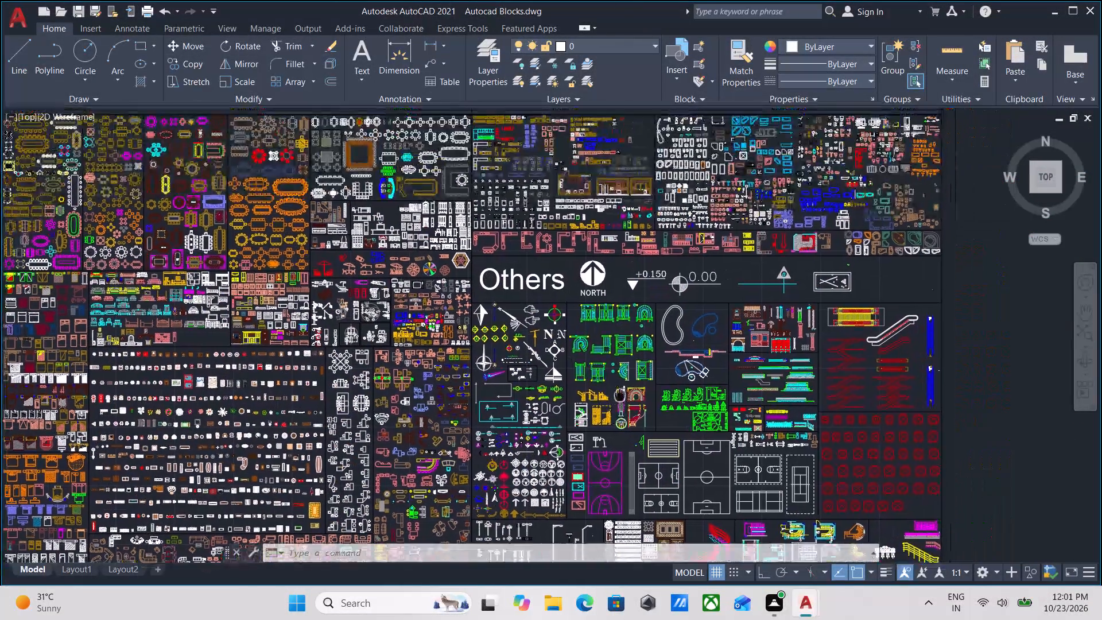
scroll(740, 210, up, 3)
middle_drag(489, 247, 579, 278)
scroll(584, 268, up, 2)
scroll(496, 268, up, 1)
middle_drag(496, 268, 524, 330)
scroll(545, 307, down, 1)
middle_drag(545, 307, 553, 337)
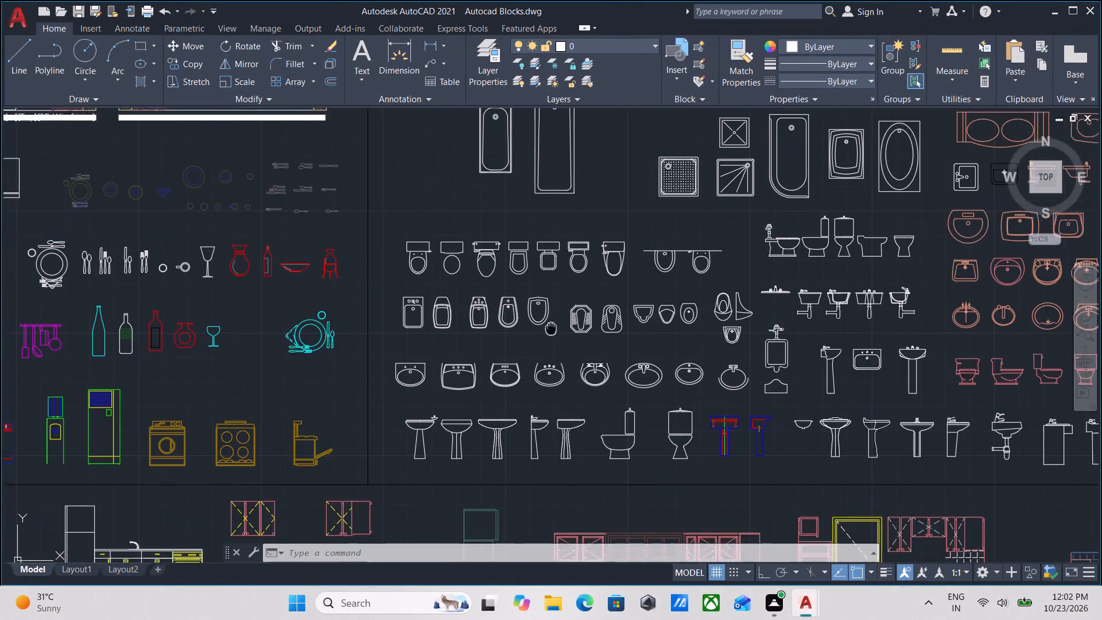
middle_drag(553, 337, 556, 351)
scroll(485, 352, up, 2)
middle_drag(540, 271, 526, 323)
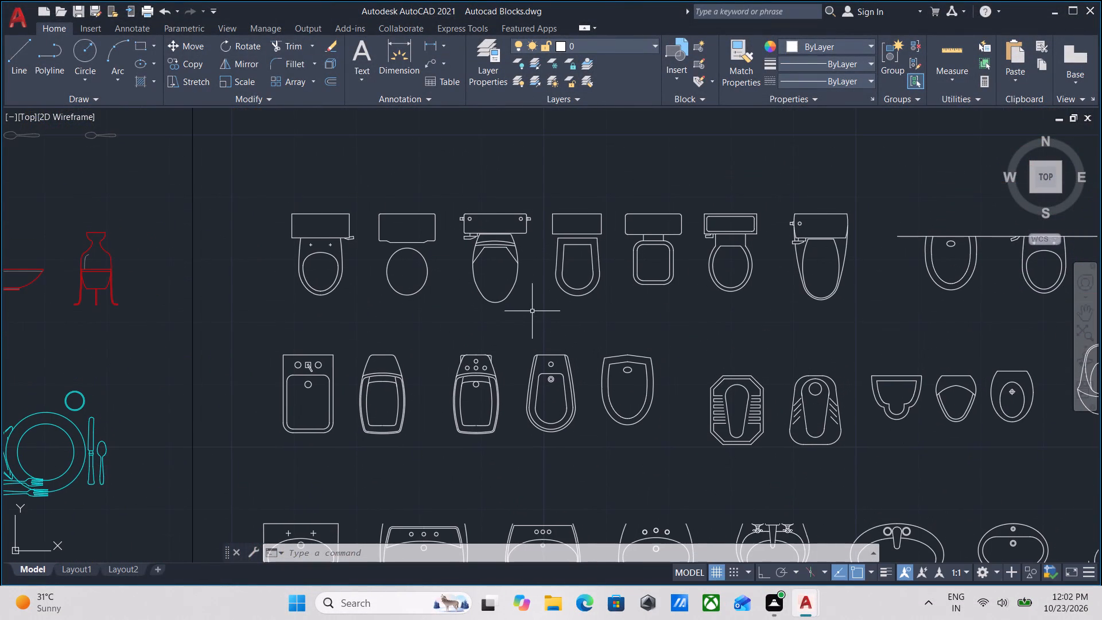
scroll(517, 302, up, 1)
middle_drag(517, 302, 555, 358)
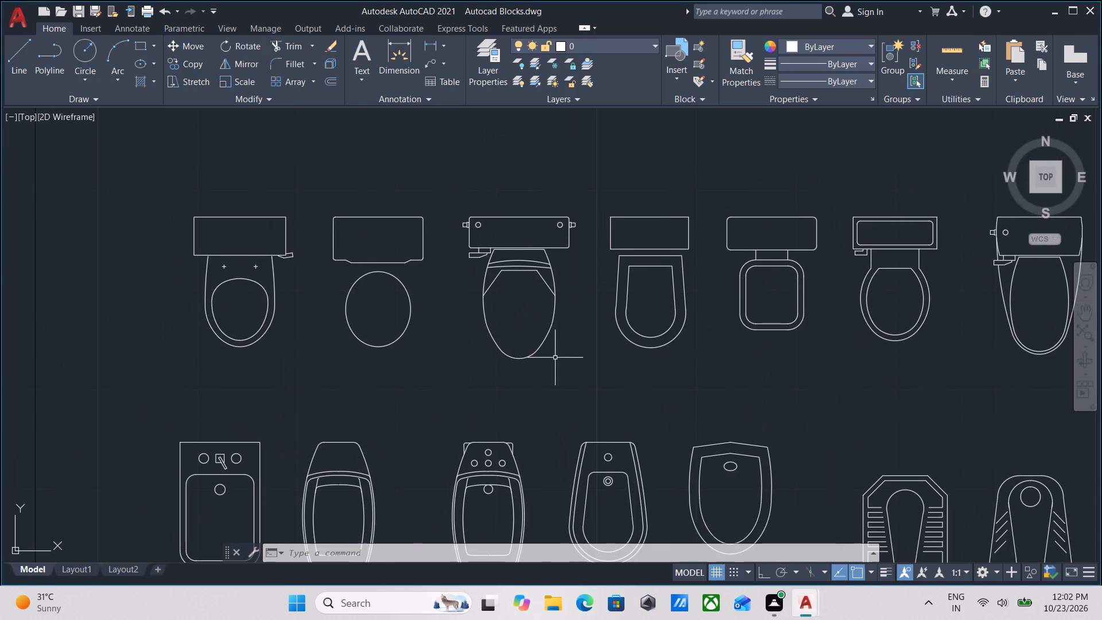
click(567, 373)
click(527, 303)
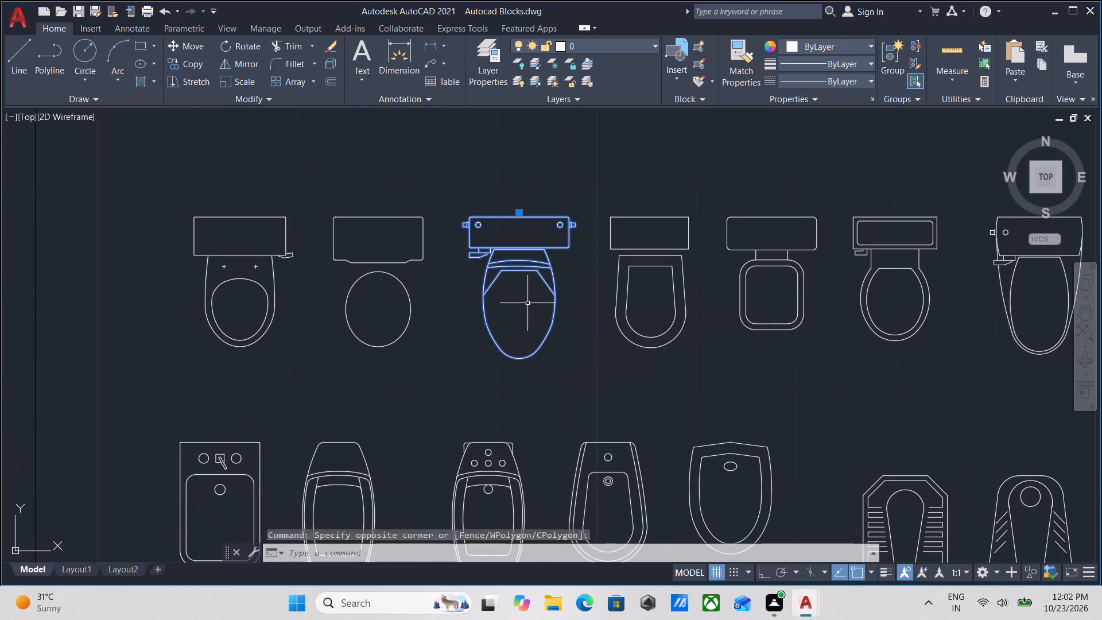
key(ctrl+c)
key(ctrl+c)
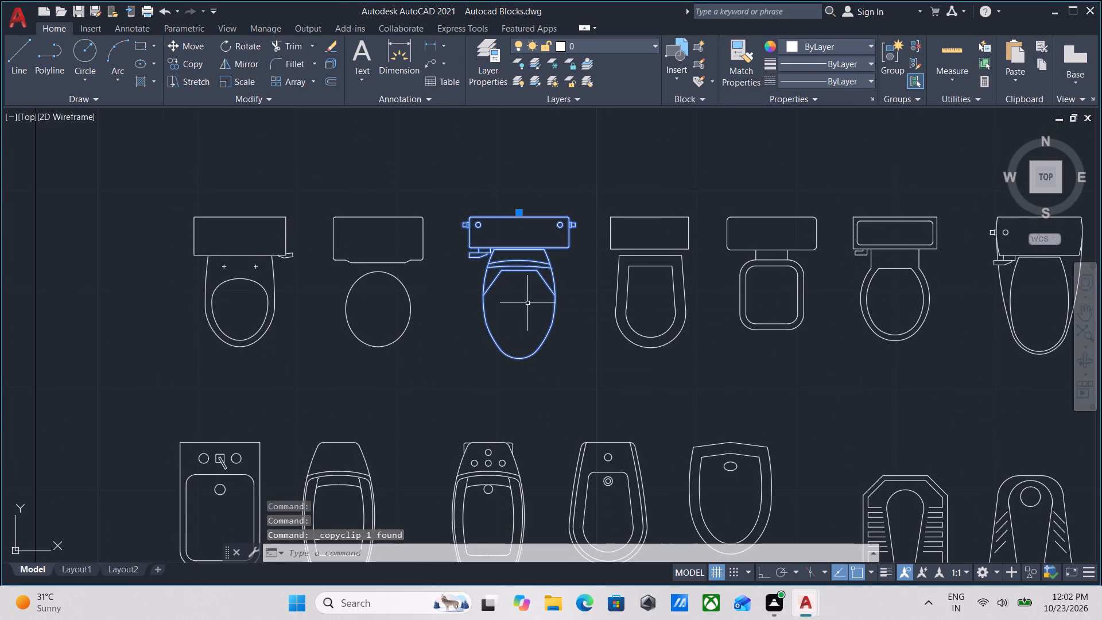
Switch to Drawing1 and paste the toilet inside the narrow windowed compartment of the bathroom above the stairs.
scroll(495, 263, down, 2)
middle_drag(487, 271, 571, 245)
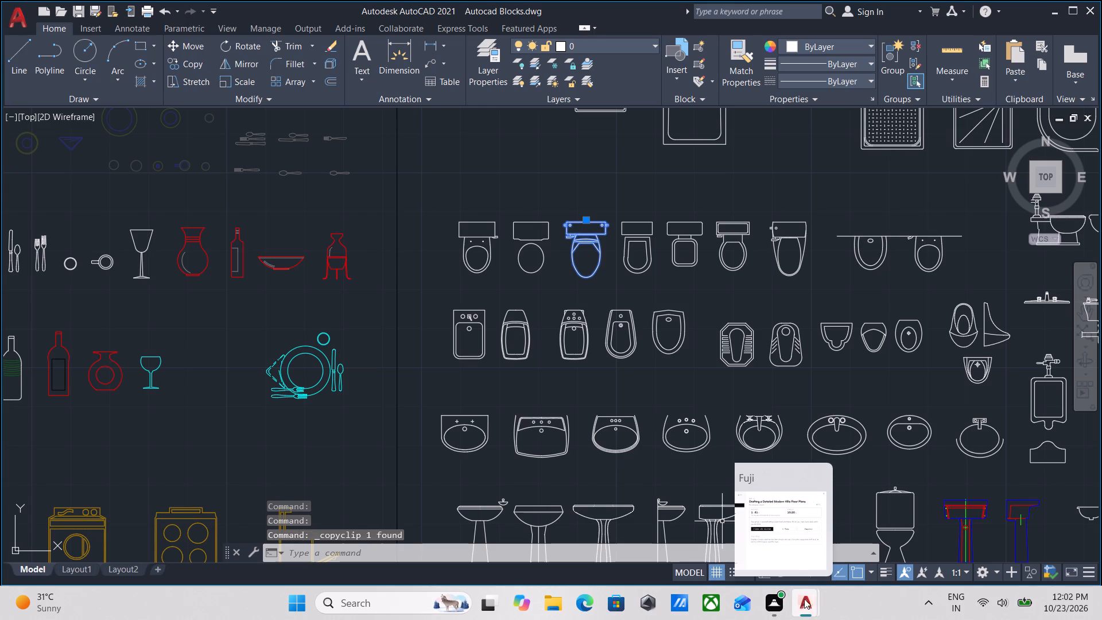
click(750, 544)
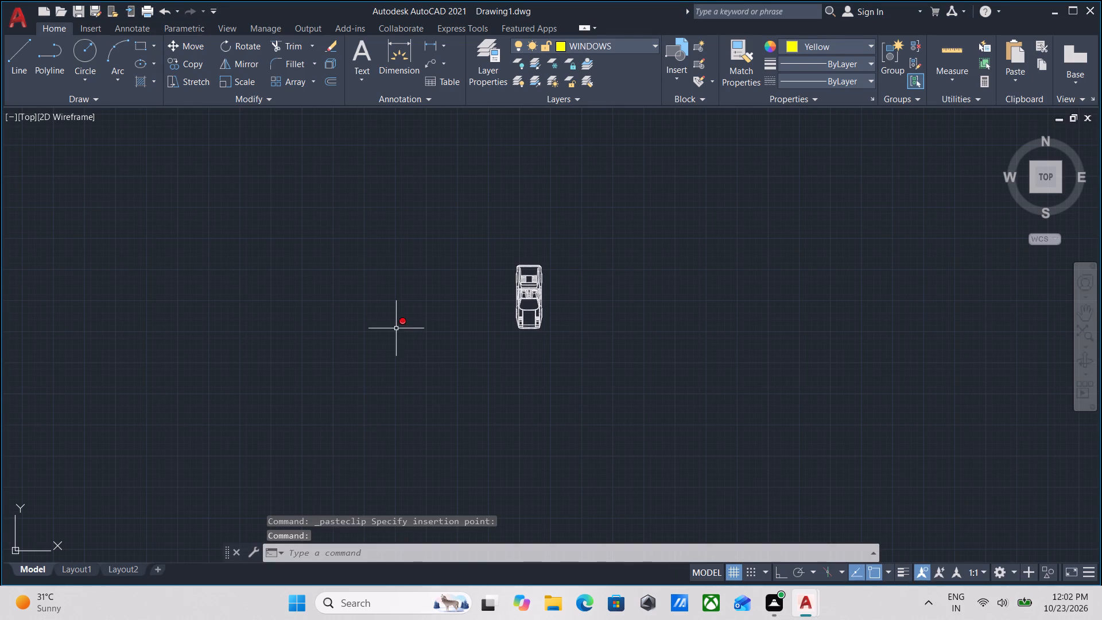
scroll(443, 332, down, 4)
middle_drag(435, 338, 730, 313)
scroll(699, 331, down, 3)
scroll(700, 351, up, 2)
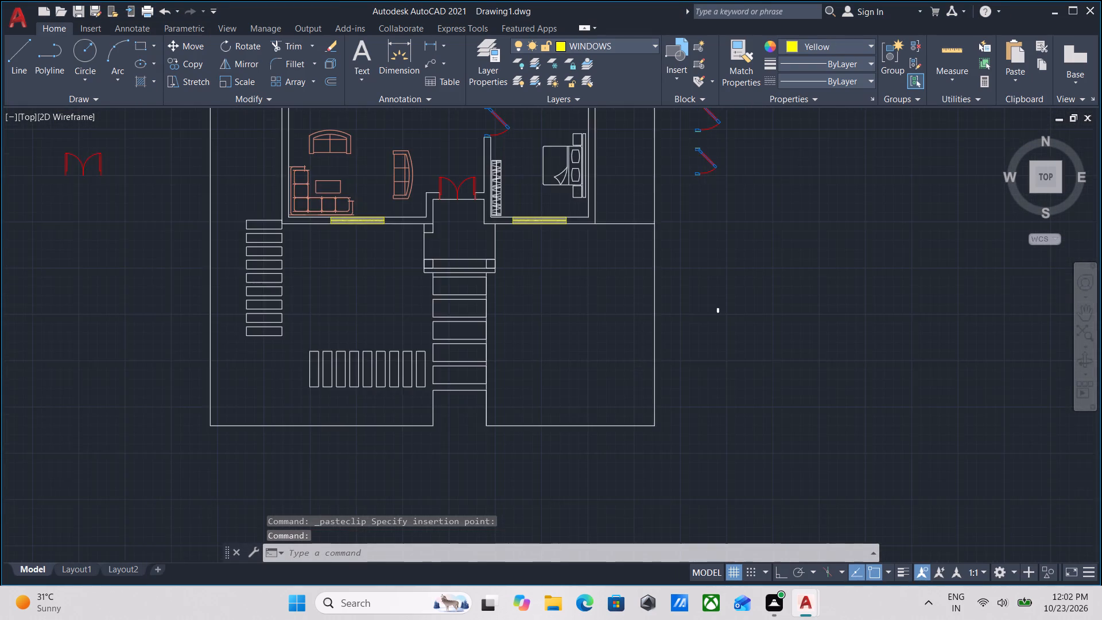
middle_drag(700, 351, 684, 398)
middle_drag(696, 252, 669, 355)
scroll(669, 355, up, 2)
middle_drag(669, 355, 664, 400)
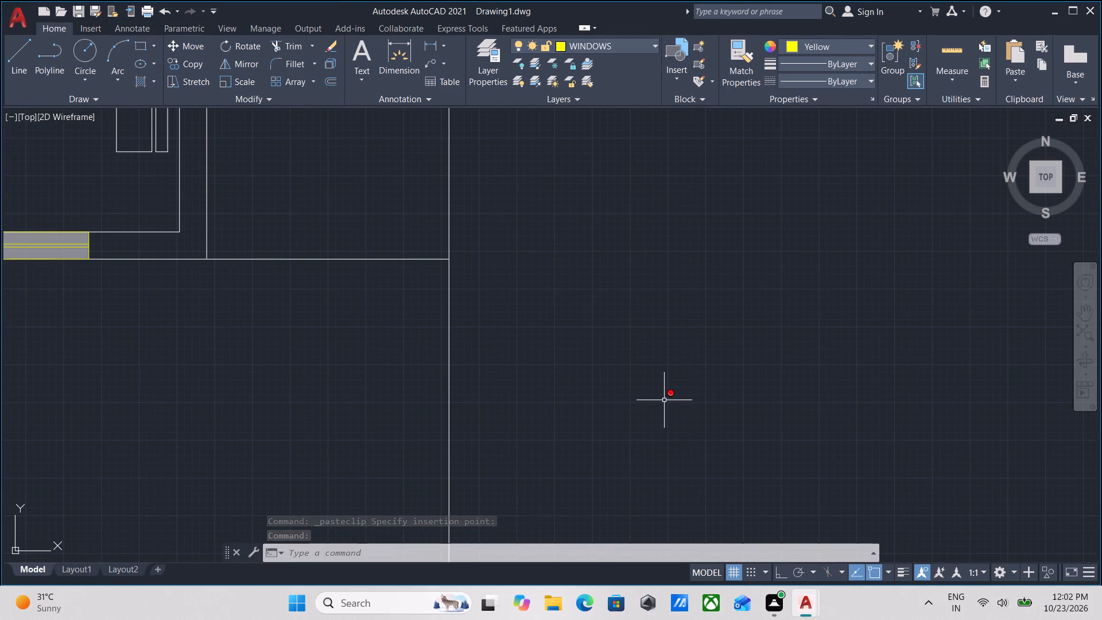
key(ctrl+v)
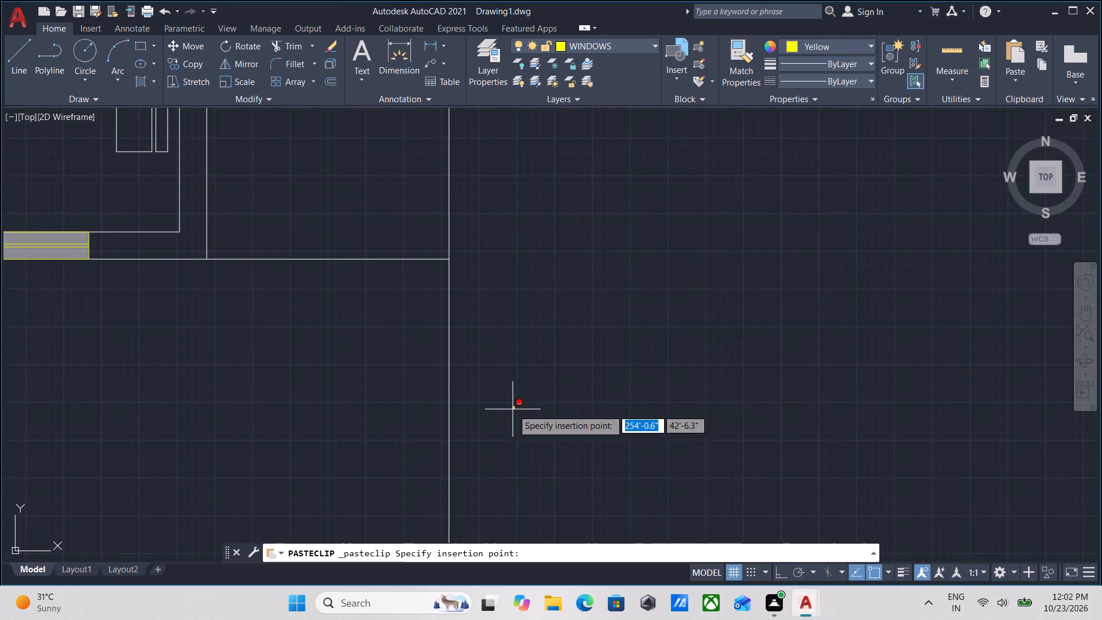
scroll(617, 329, down, 1)
middle_drag(617, 329, 609, 454)
scroll(384, 140, down, 1)
middle_drag(386, 145, 399, 387)
middle_drag(369, 254, 428, 417)
scroll(417, 395, up, 6)
click(363, 388)
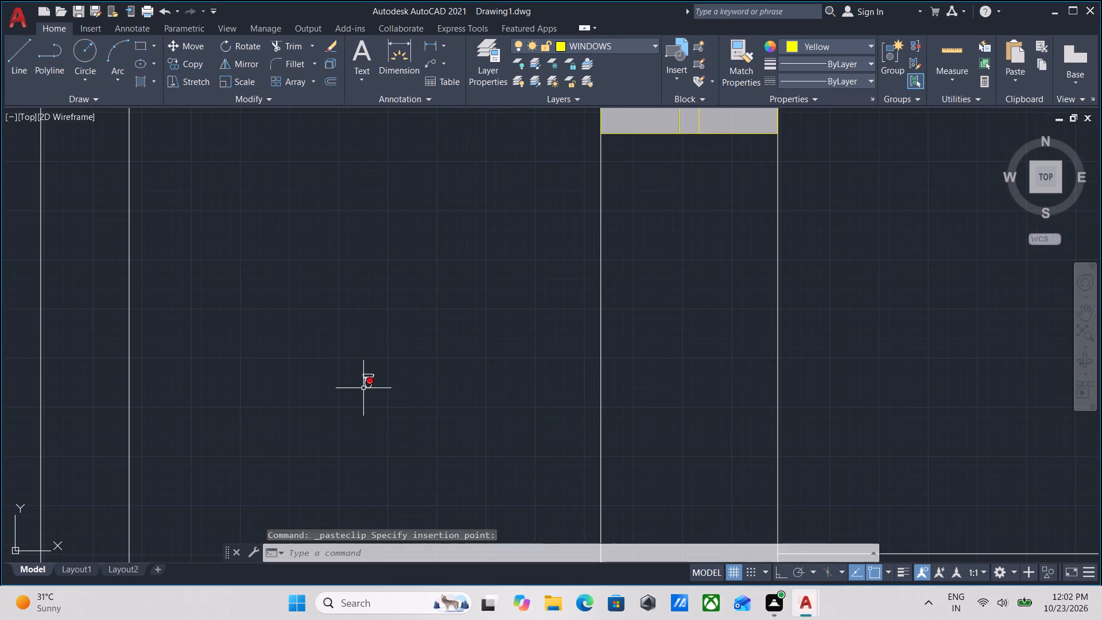
Rotate the pasted toilet 180° about its tank corner with Ortho on.
scroll(383, 372, up, 4)
drag(411, 319, 402, 323)
click(302, 390)
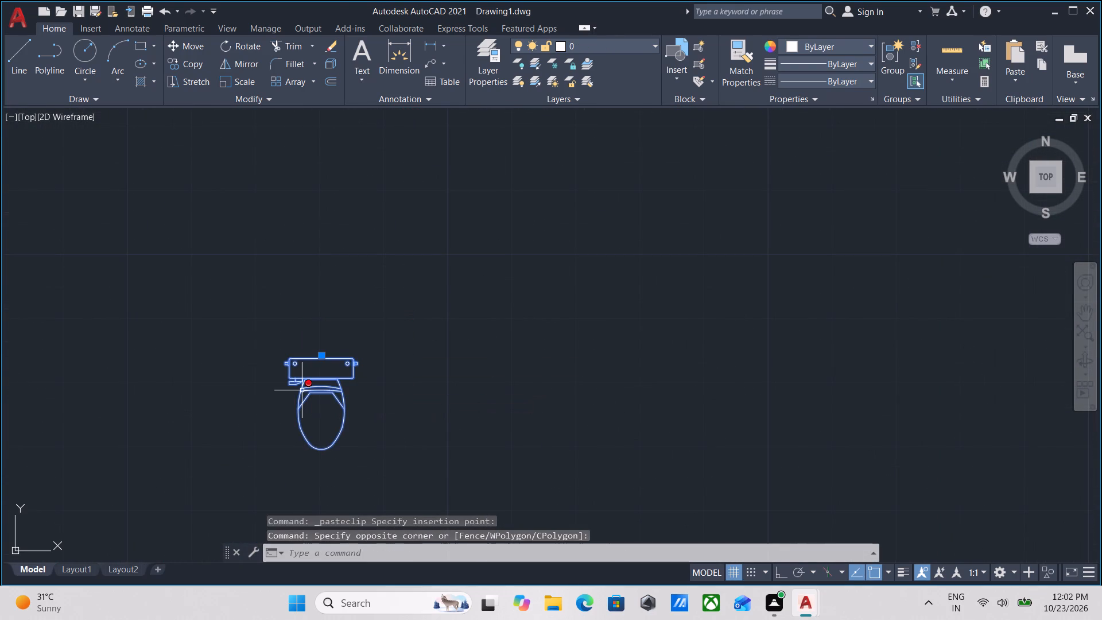
text(RO)
key(Return)
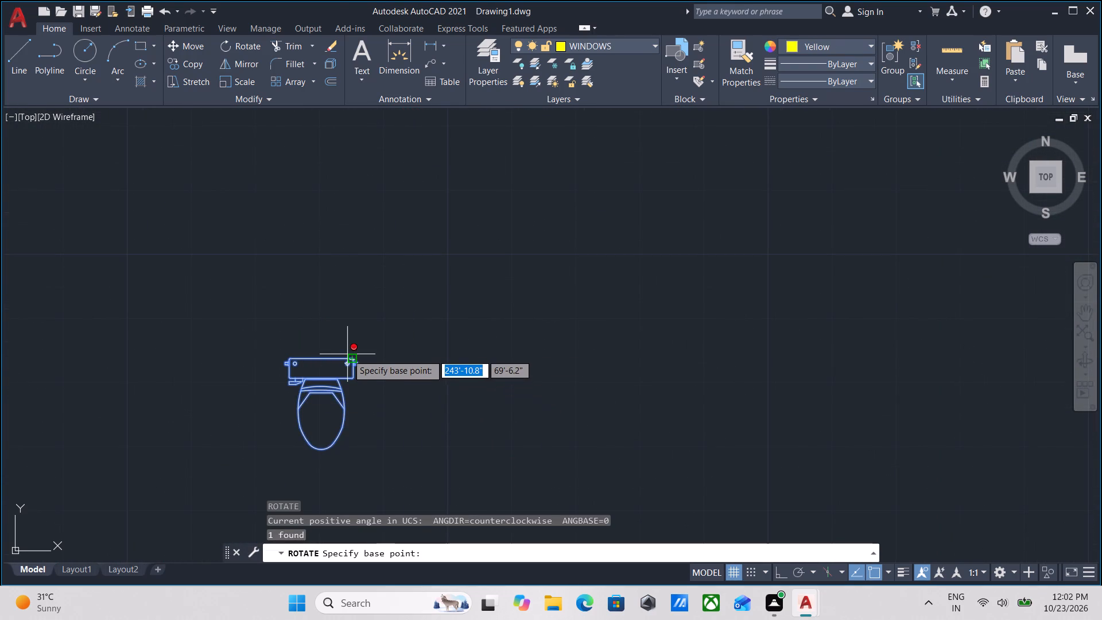
click(347, 354)
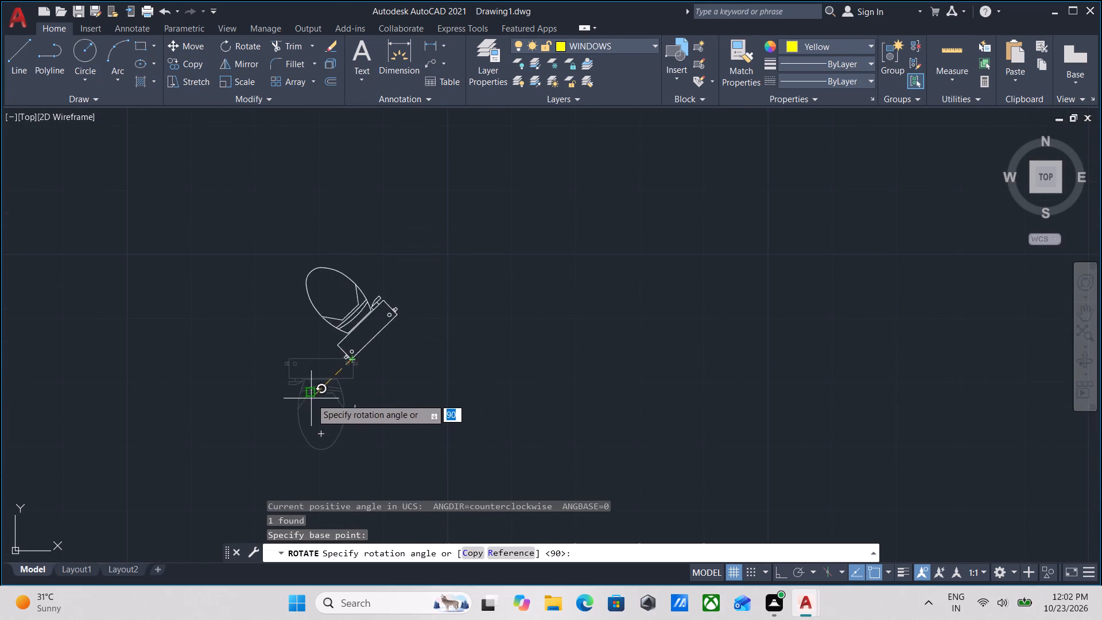
key(F8)
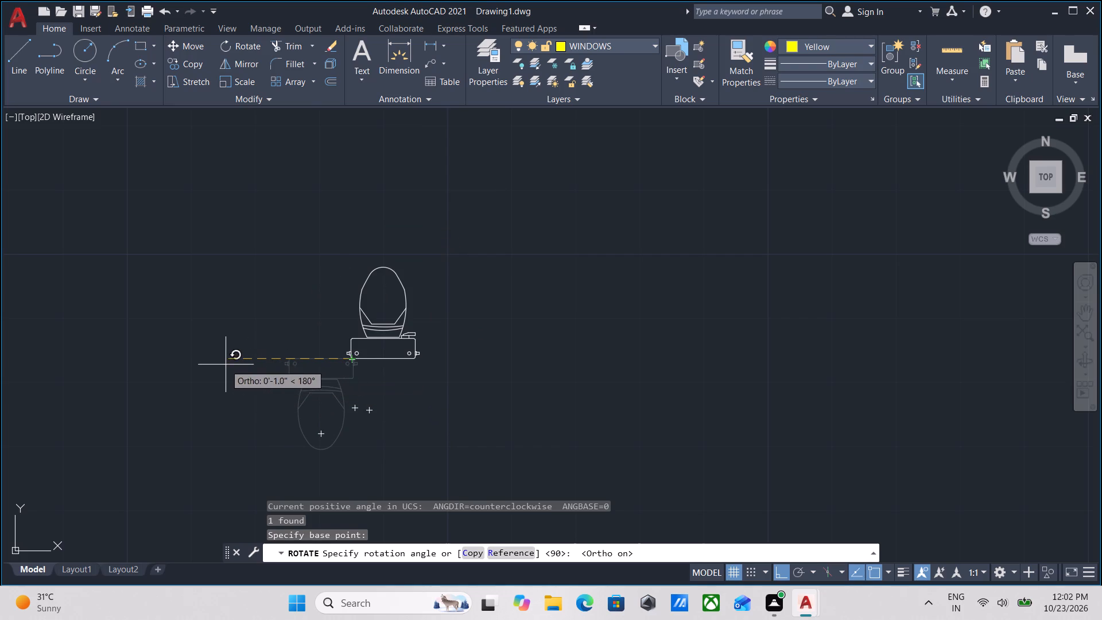
click(206, 365)
Move the toilet by the middle of its tank's back edge onto the compartment's lower wall line, with Ortho off.
scroll(429, 391, up, 2)
drag(429, 391, 399, 346)
click(343, 258)
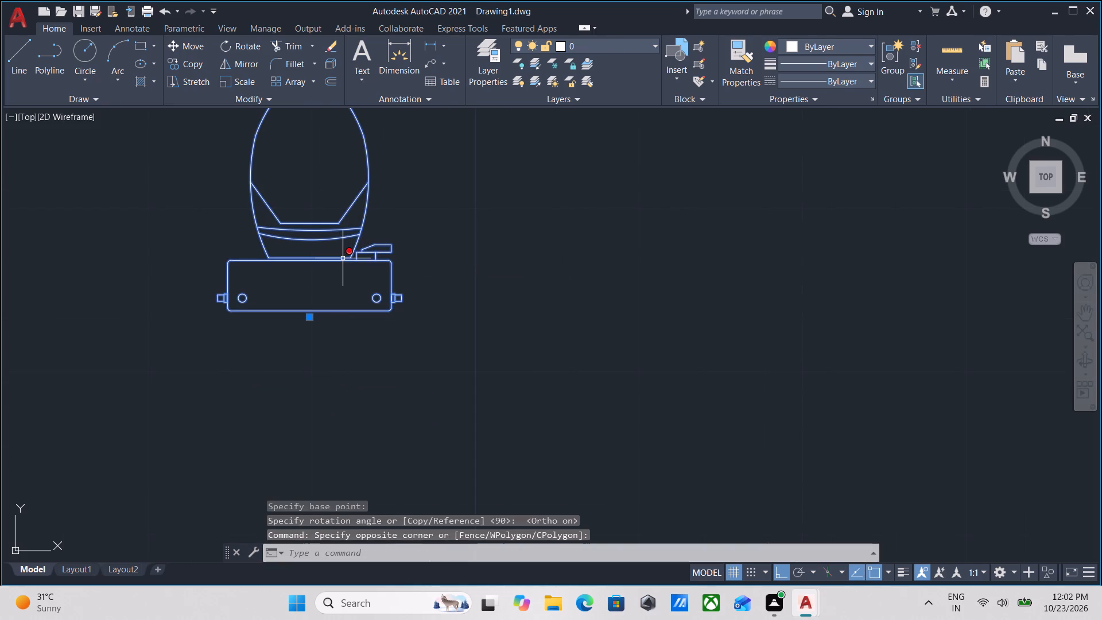
key(m)
key(Return)
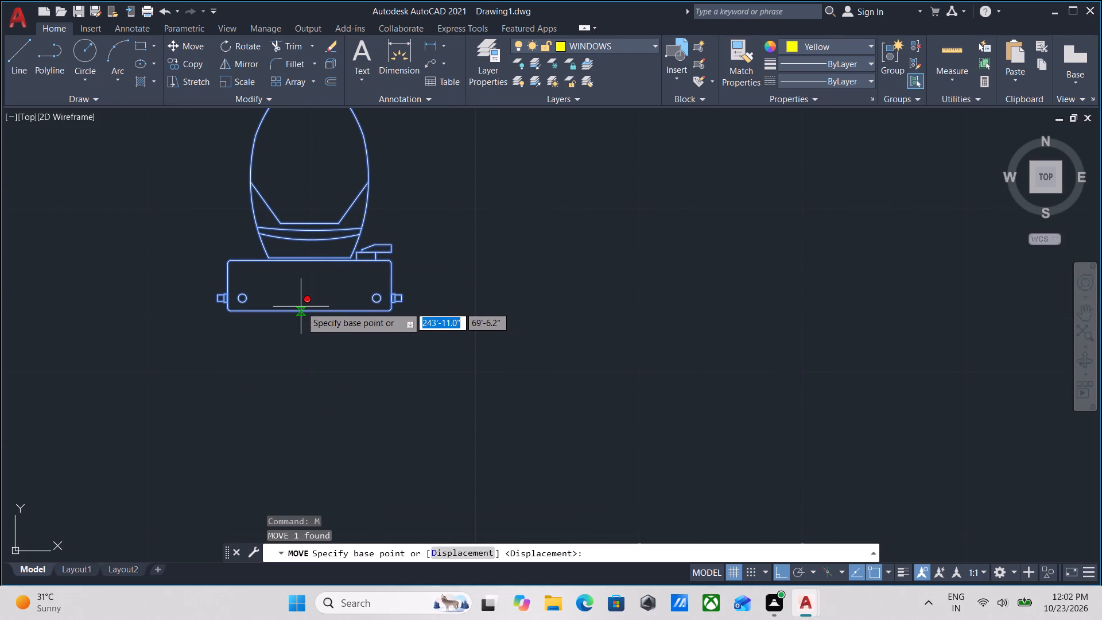
click(309, 309)
scroll(437, 309, down, 1)
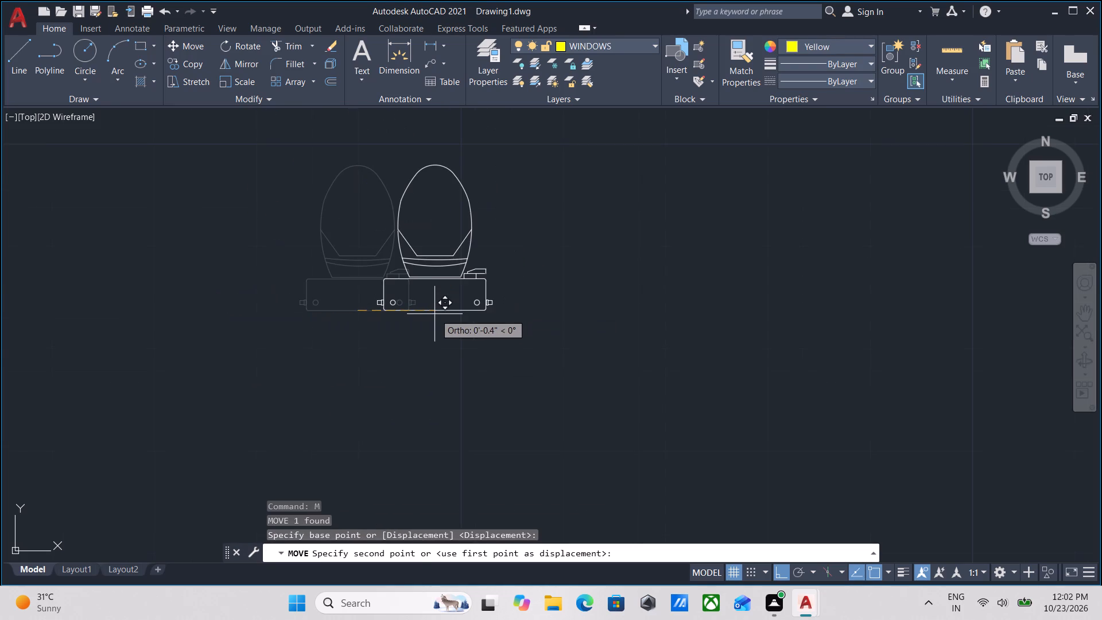
key(F8)
scroll(457, 286, down, 7)
scroll(457, 286, up, 1)
middle_drag(457, 286, 479, 135)
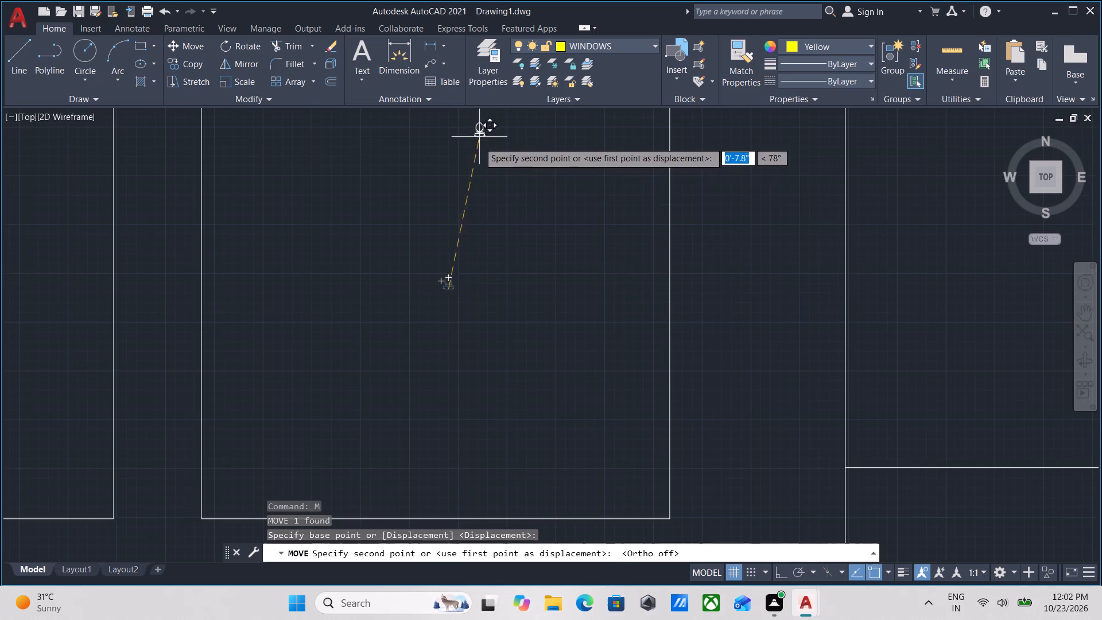
scroll(463, 288, down, 2)
middle_drag(463, 288, 496, 196)
scroll(479, 266, up, 3)
scroll(468, 327, up, 2)
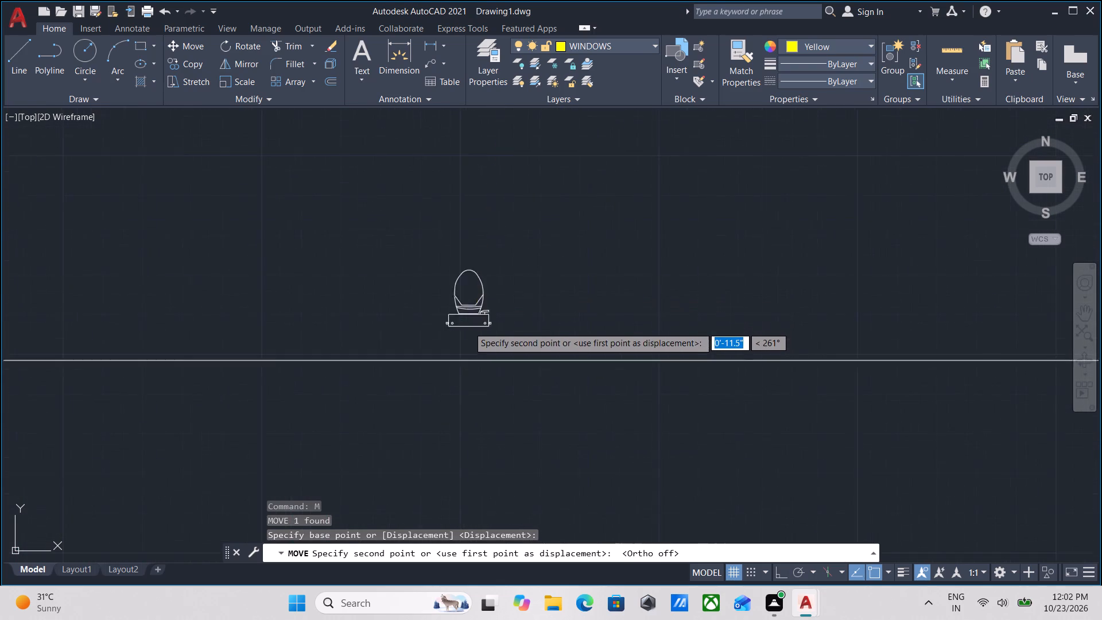
scroll(468, 327, up, 1)
click(480, 379)
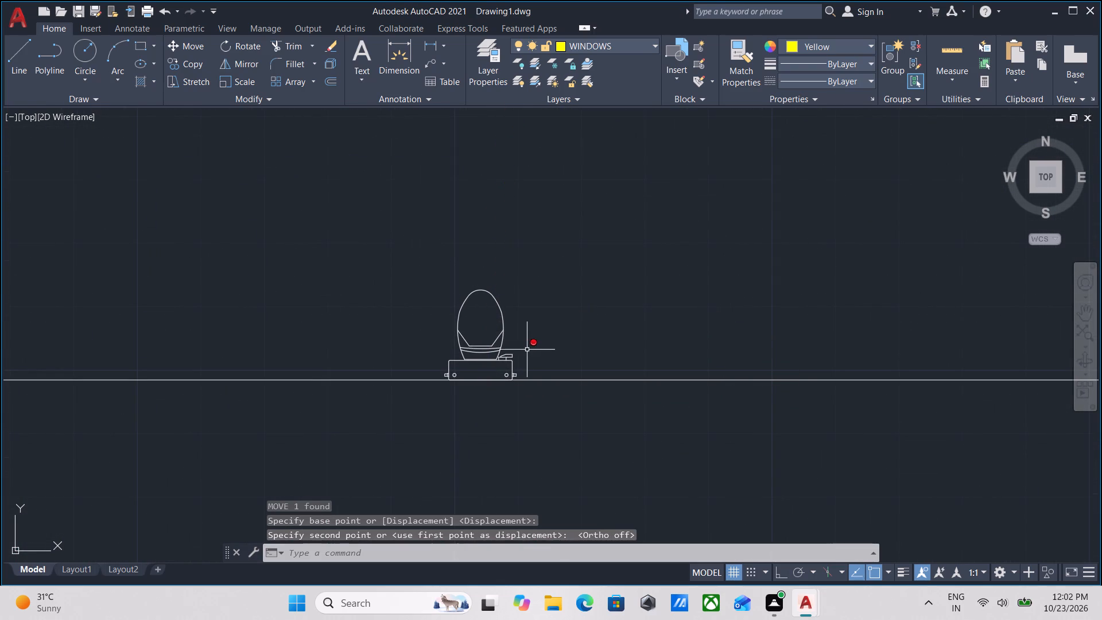
Scale the toilet by a factor of 6" from the lower-left corner of its tank, with Ortho on.
key(Escape)
click(529, 352)
click(468, 335)
text(SCALE)
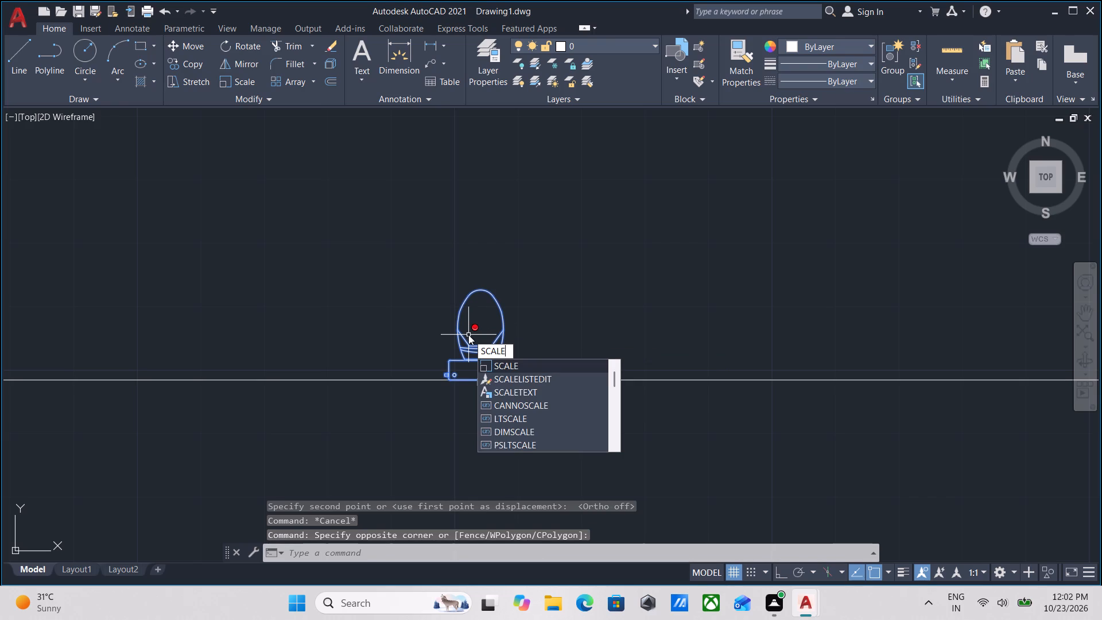
key(Return)
scroll(490, 400, up, 2)
scroll(381, 364, up, 2)
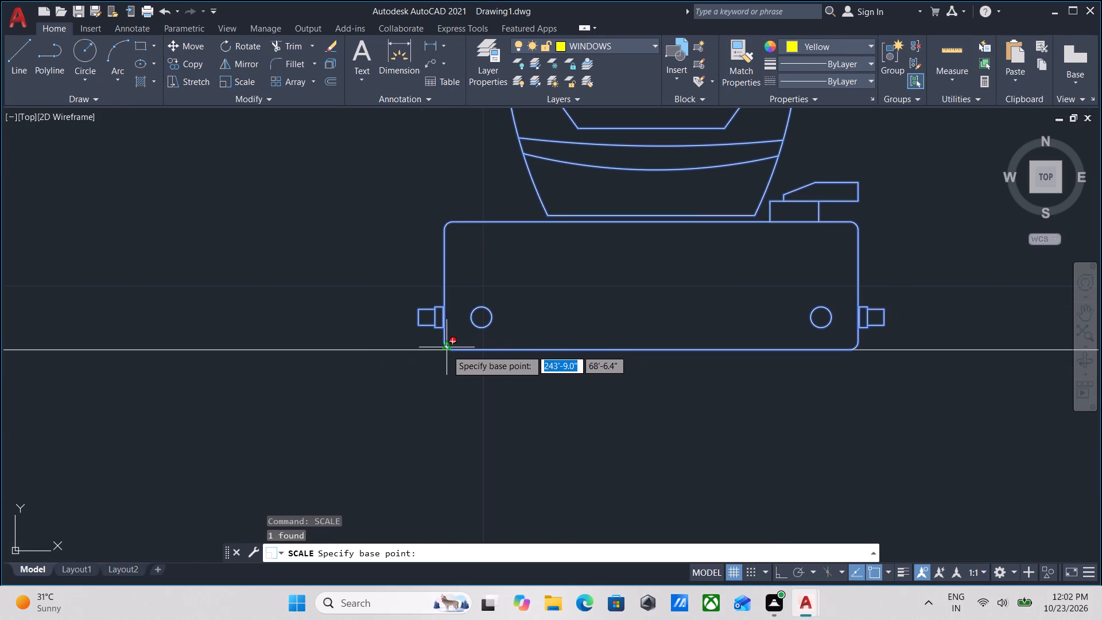
scroll(451, 352, up, 4)
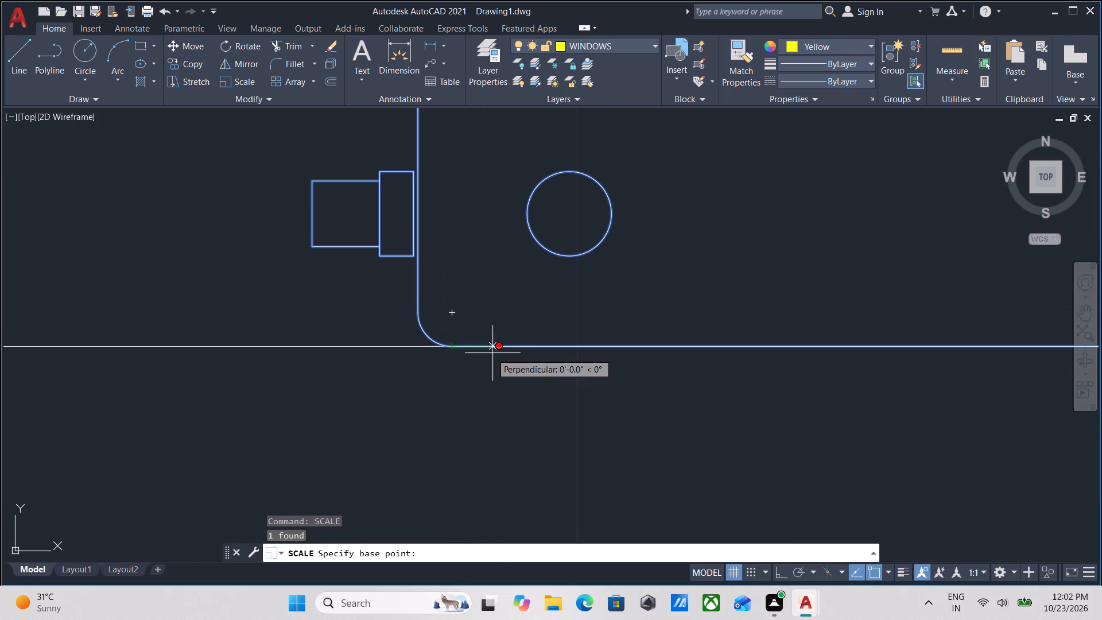
scroll(510, 352, down, 1)
click(476, 352)
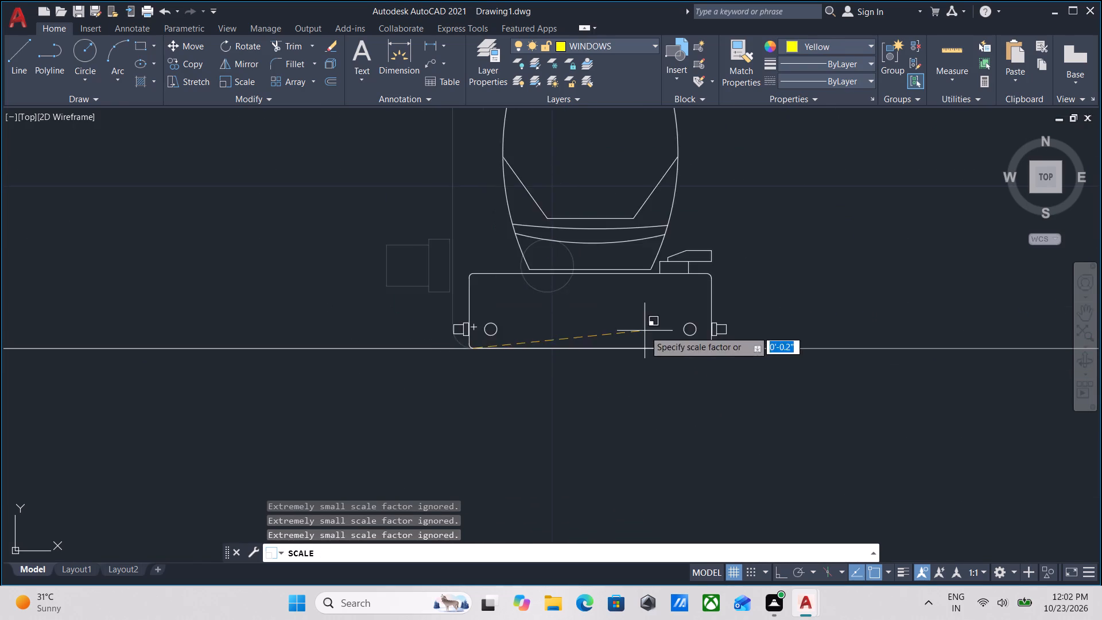
middle_drag(634, 331, 439, 331)
key(F8)
scroll(599, 348, down, 2)
middle_drag(599, 348, 453, 337)
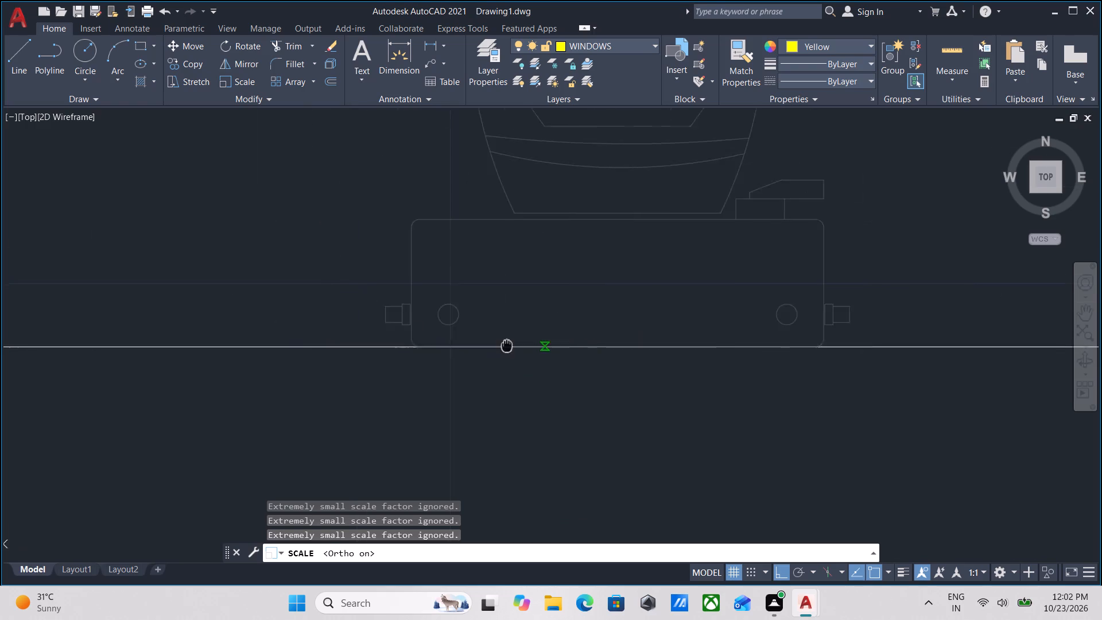
middle_drag(453, 337, 412, 332)
scroll(592, 330, down, 1)
middle_drag(592, 330, 505, 350)
scroll(628, 344, down, 1)
middle_drag(628, 344, 573, 359)
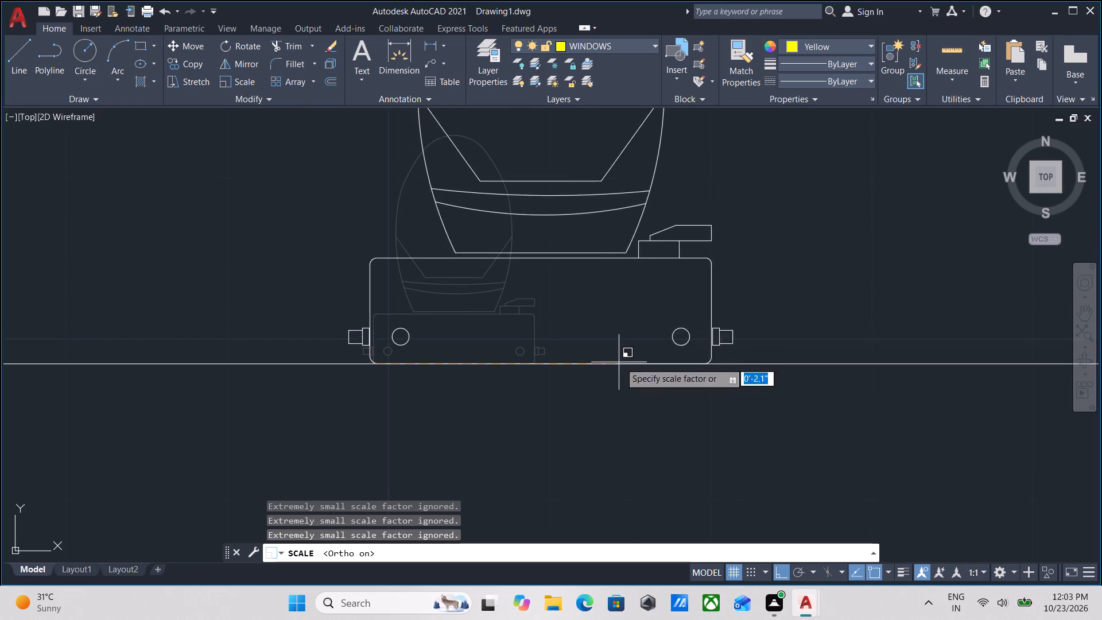
middle_drag(654, 365, 569, 377)
scroll(581, 377, down, 1)
middle_drag(583, 377, 589, 378)
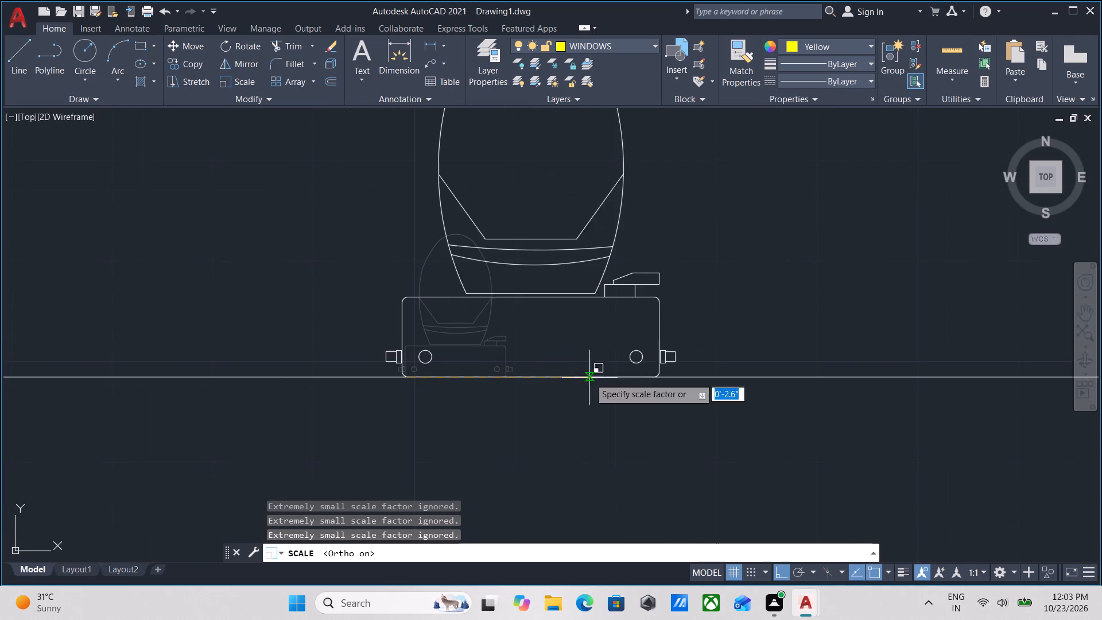
key(6)
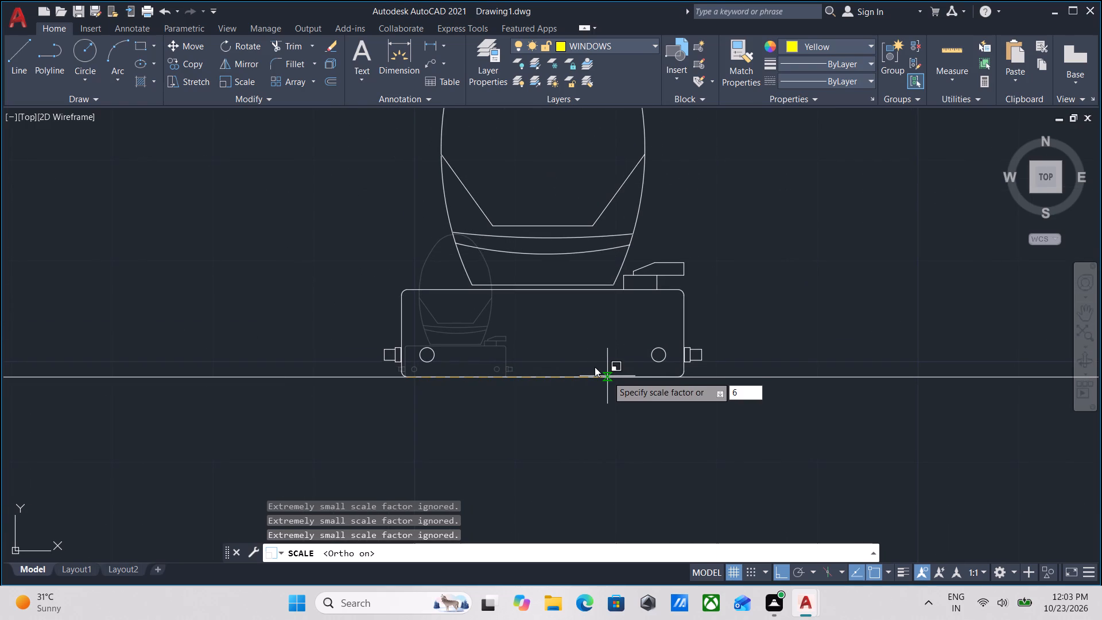
key(shift+quotedbl)
key(Return)
Scale the toilet again by 1' from the lower-left corner of its tank.
scroll(610, 376, down, 3)
middle_drag(610, 376, 591, 432)
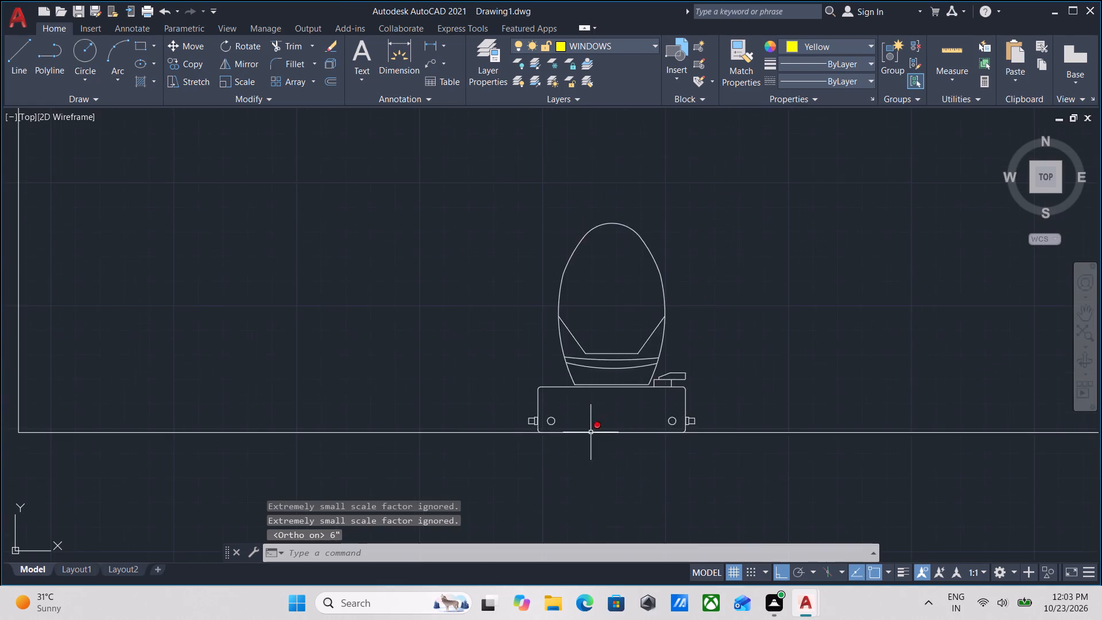
scroll(633, 417, down, 3)
scroll(646, 419, up, 6)
drag(837, 317, 800, 317)
click(712, 323)
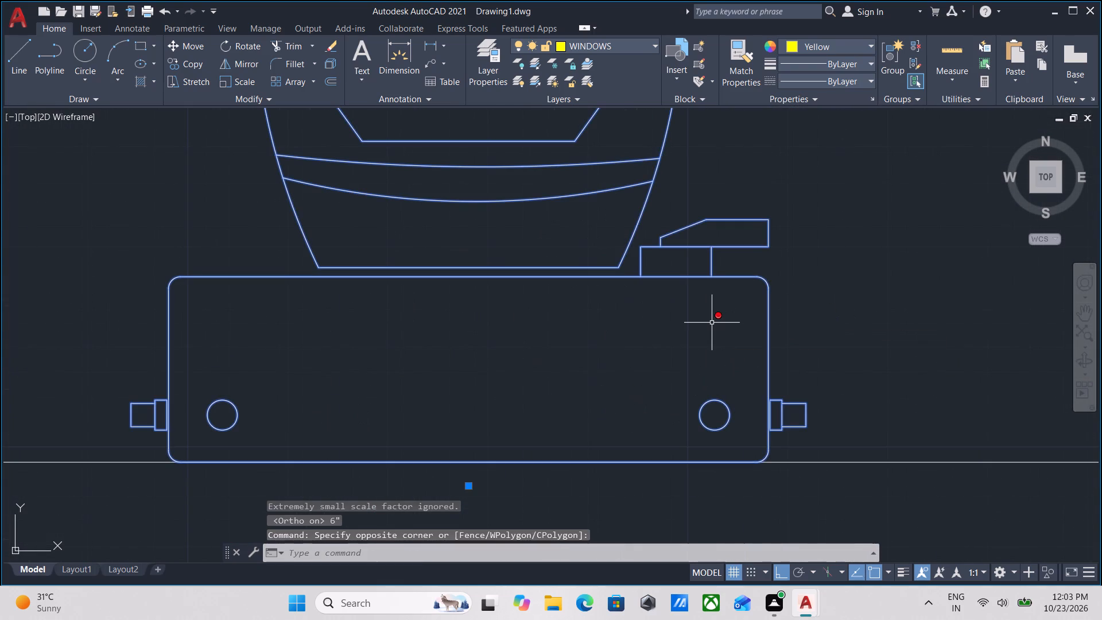
text(SCA')
key(BackSpace)
text(LE)
key(Return)
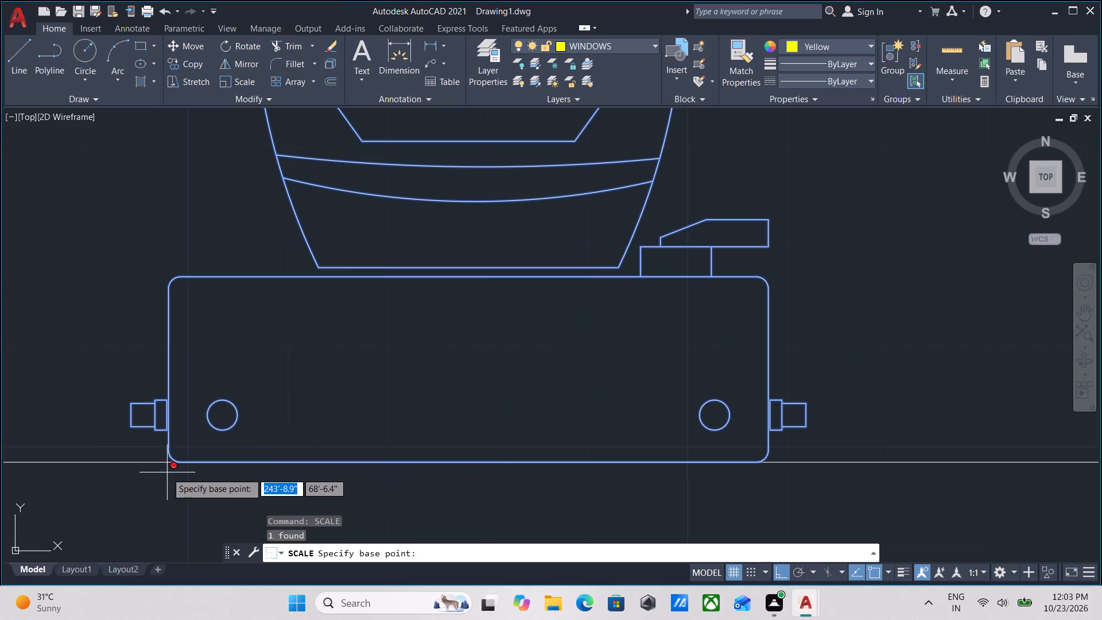
click(183, 462)
middle_drag(498, 467, 448, 459)
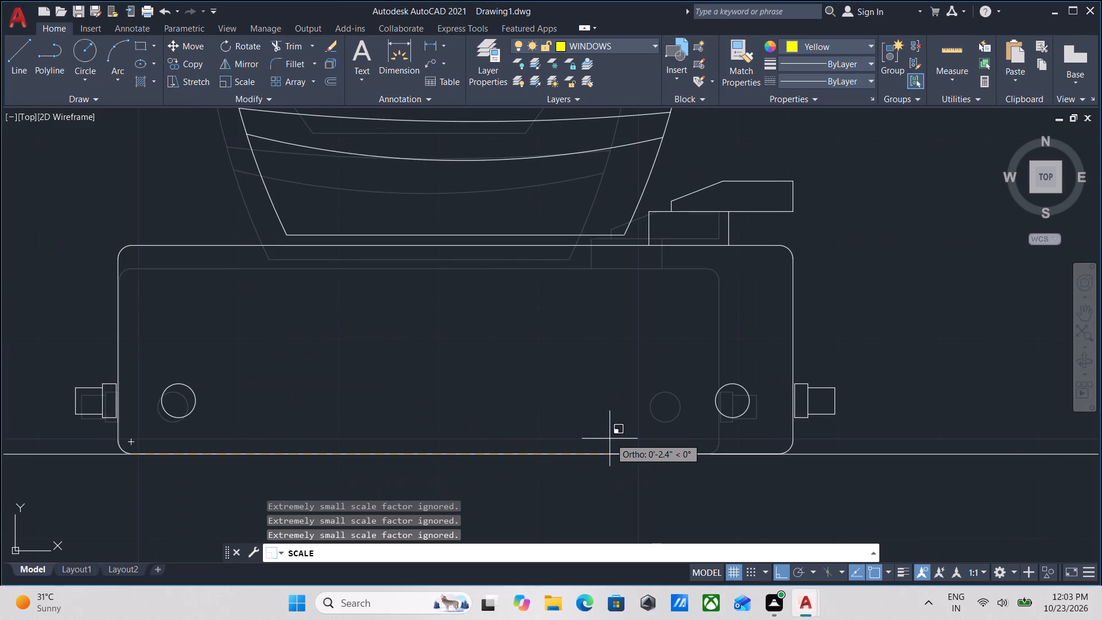
text(1')
key(Return)
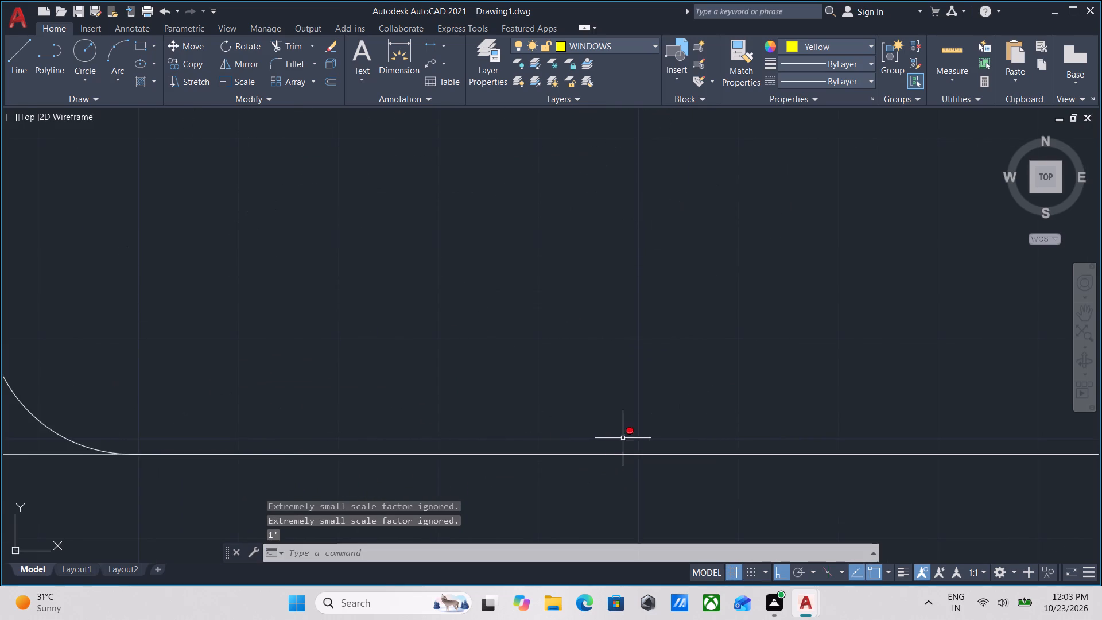
Scale the oversized toilet down by eye from its tank's back edge so it fits inside the bathroom compartment.
scroll(627, 436, down, 7)
middle_drag(654, 413, 631, 431)
scroll(871, 327, up, 1)
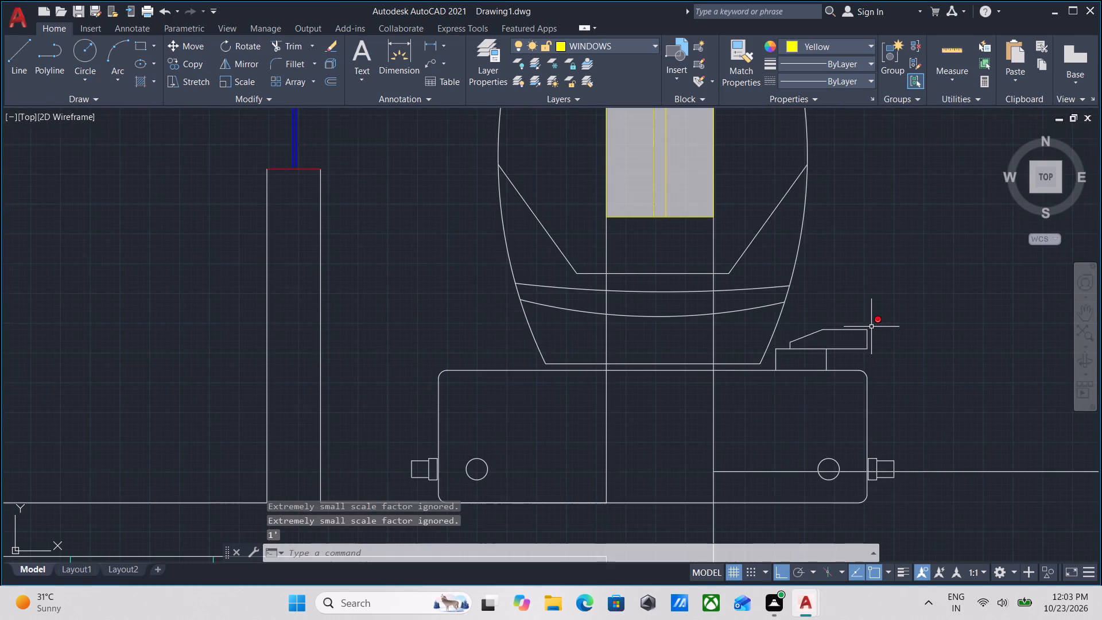
drag(871, 327, 834, 348)
click(768, 385)
text(SC)
key(a)
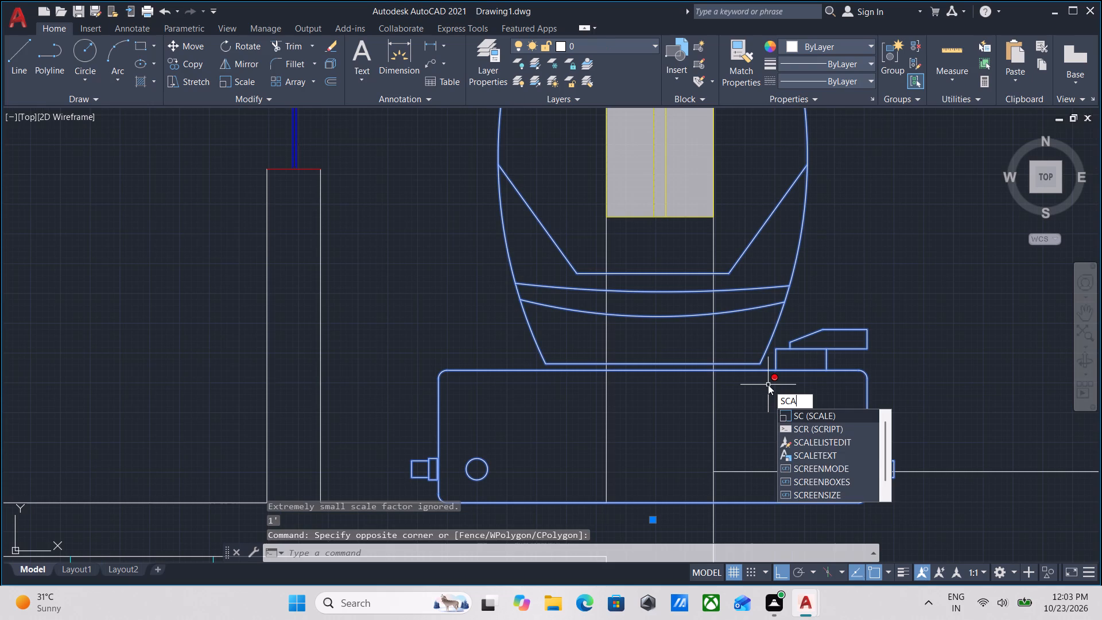
key(Return)
click(468, 501)
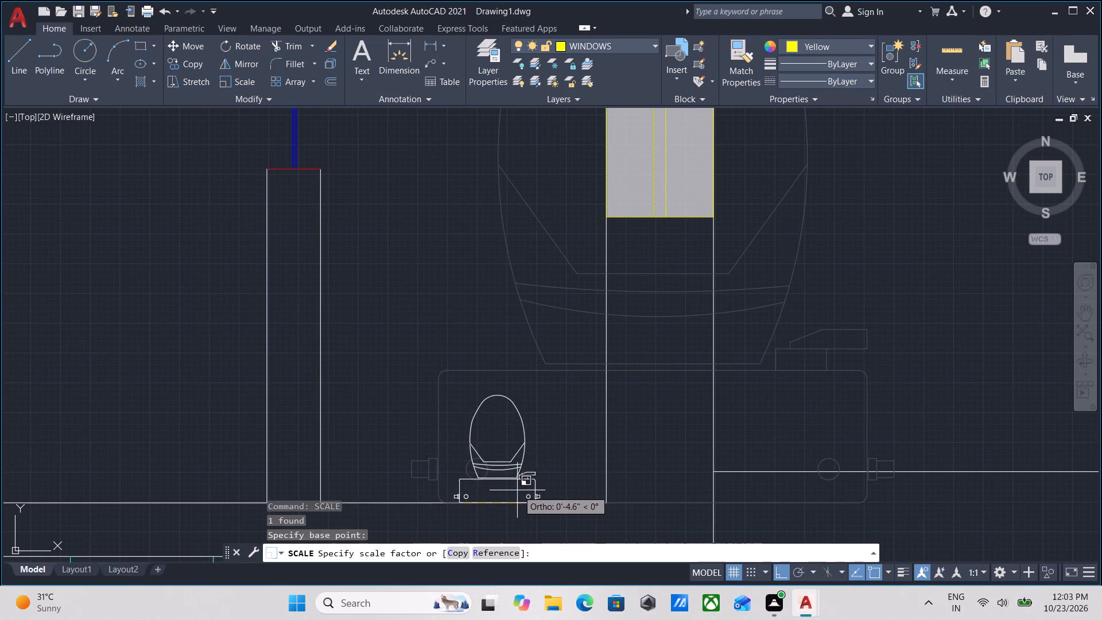
click(516, 490)
Shift the toilet about 3" west along the compartment's lower wall using its insertion grip.
scroll(543, 469, down, 2)
middle_drag(543, 469, 568, 458)
scroll(569, 458, up, 2)
click(564, 426)
click(505, 438)
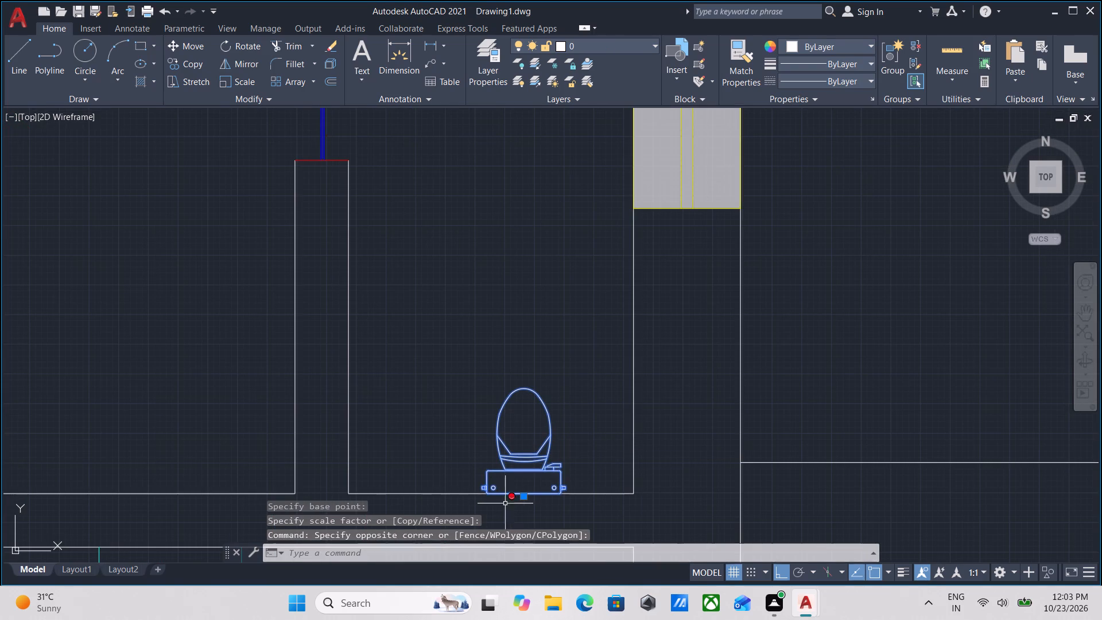
click(523, 497)
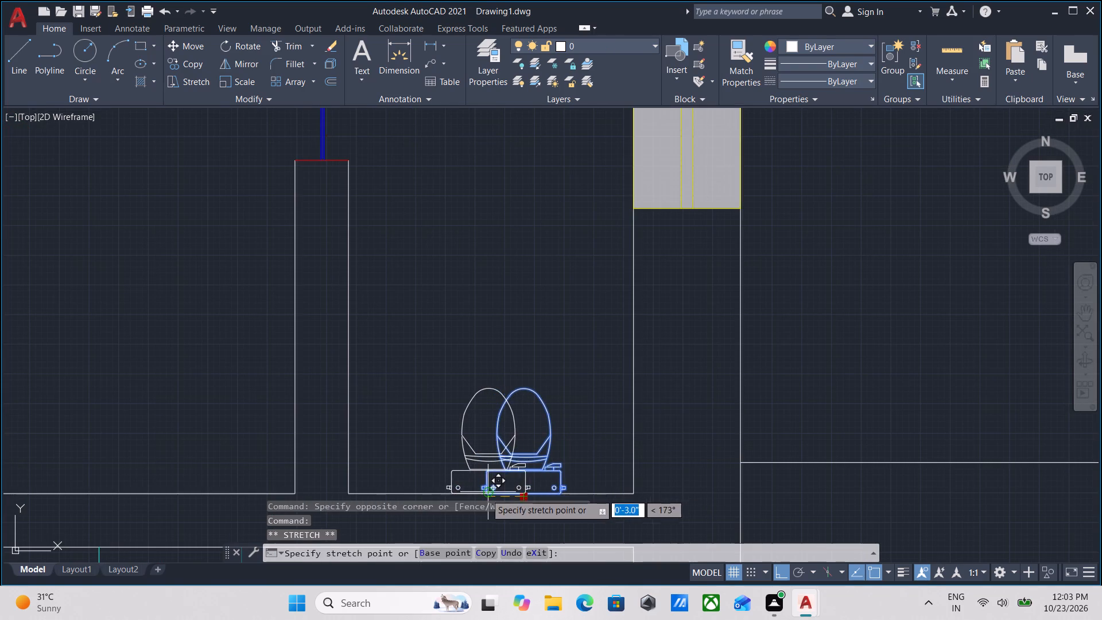
click(486, 494)
Enlarge the toilet by a factor of about 1.2 from its tank's back edge.
scroll(526, 454, down, 1)
middle_drag(526, 454, 547, 428)
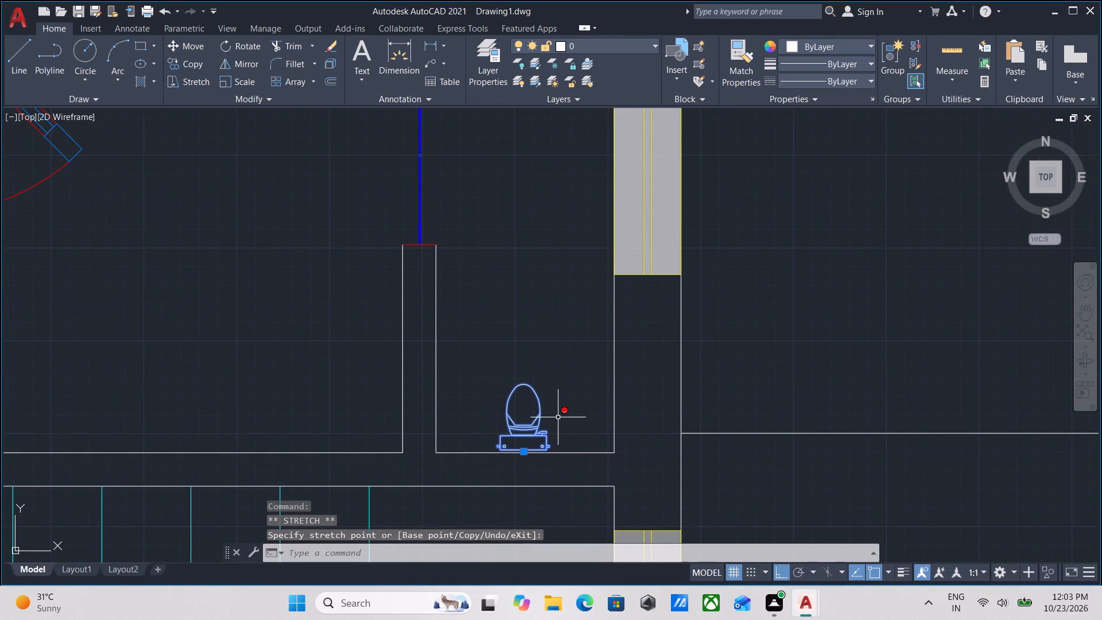
key(s)
key(c)
key(a)
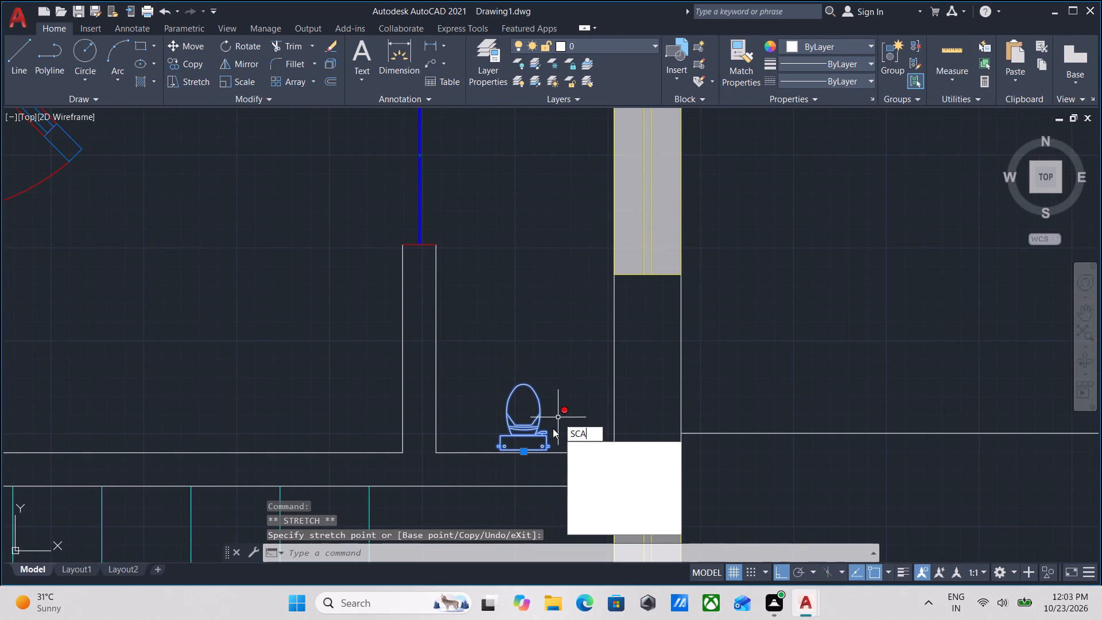
key(Return)
scroll(511, 452, up, 2)
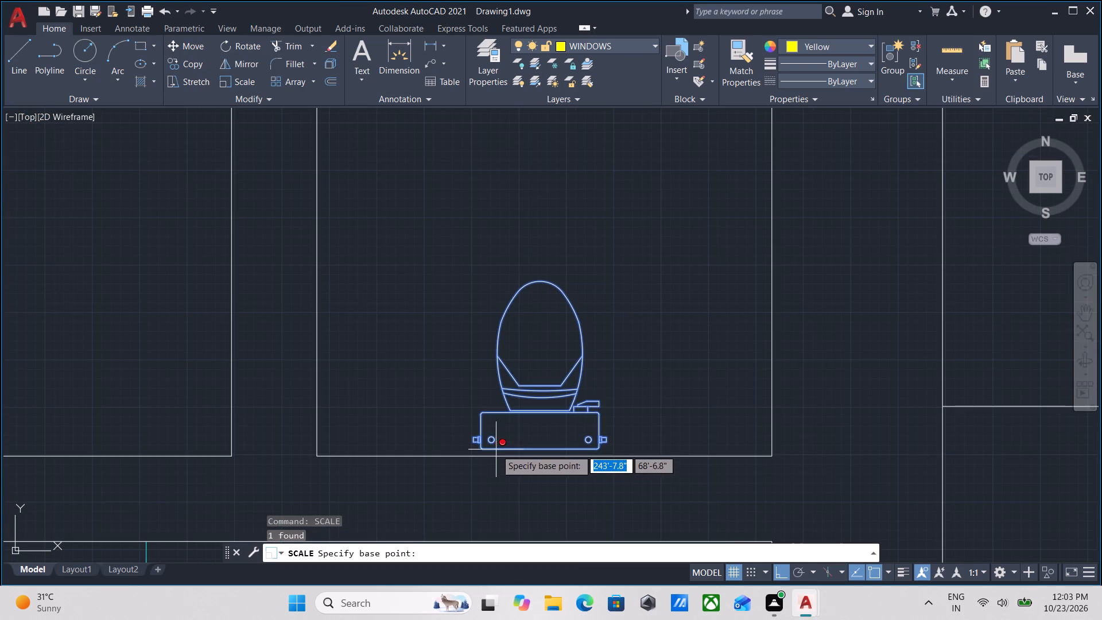
click(507, 450)
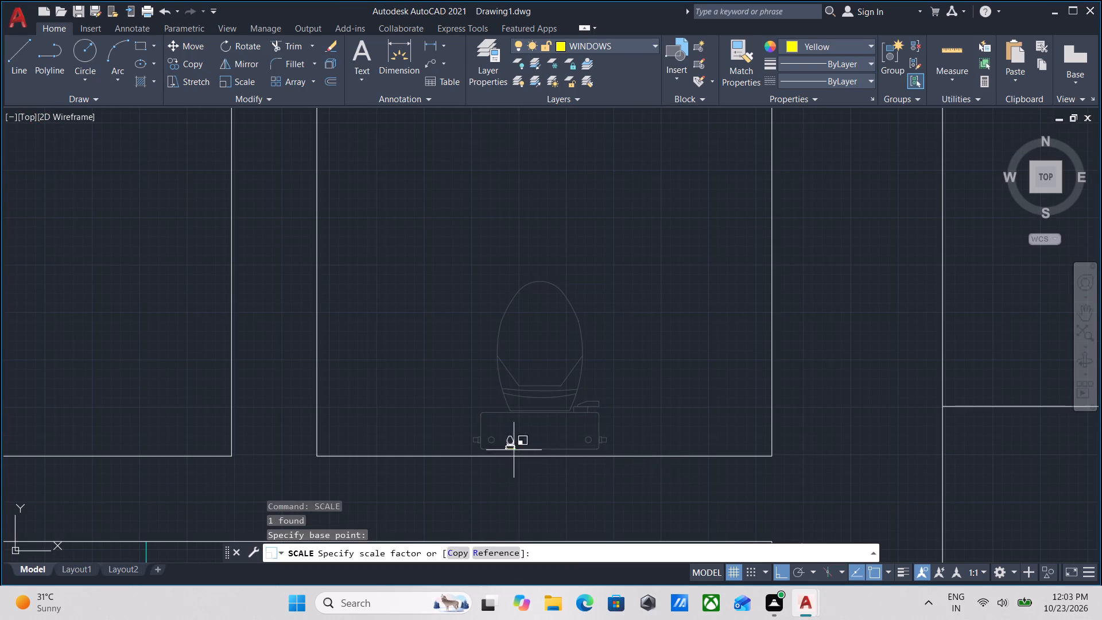
click(612, 452)
Review the floor plan from the bathroom and kitchen across to the side yard and the front of the plot.
scroll(612, 452, down, 2)
middle_drag(617, 452, 668, 421)
scroll(671, 417, down, 2)
middle_drag(671, 417, 645, 452)
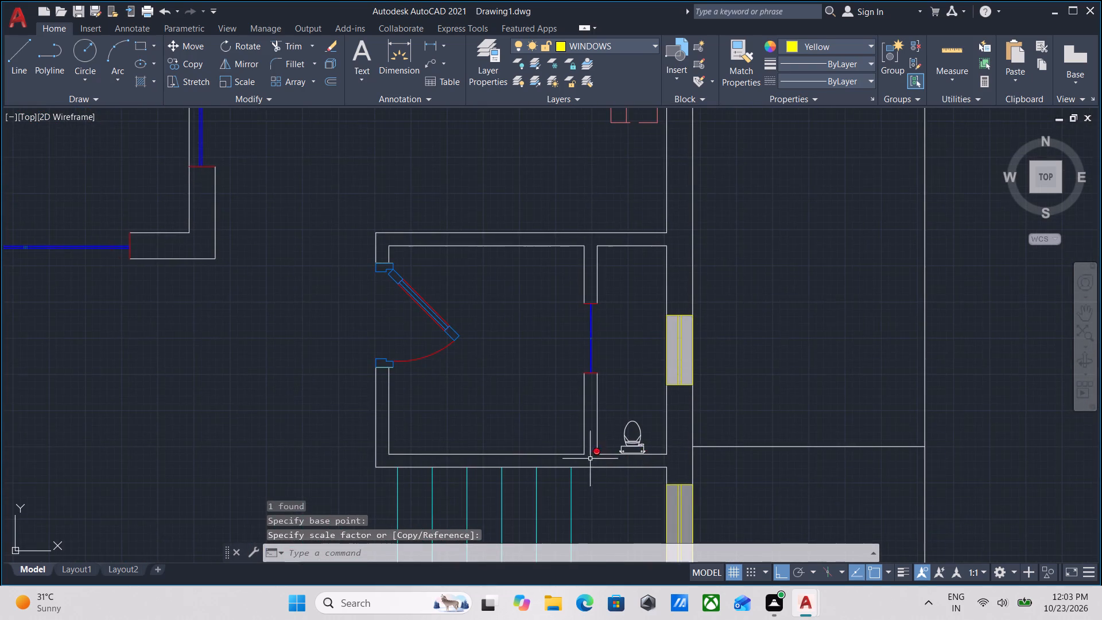
scroll(589, 410, down, 2)
middle_drag(589, 410, 575, 452)
scroll(545, 455, up, 2)
scroll(541, 451, down, 2)
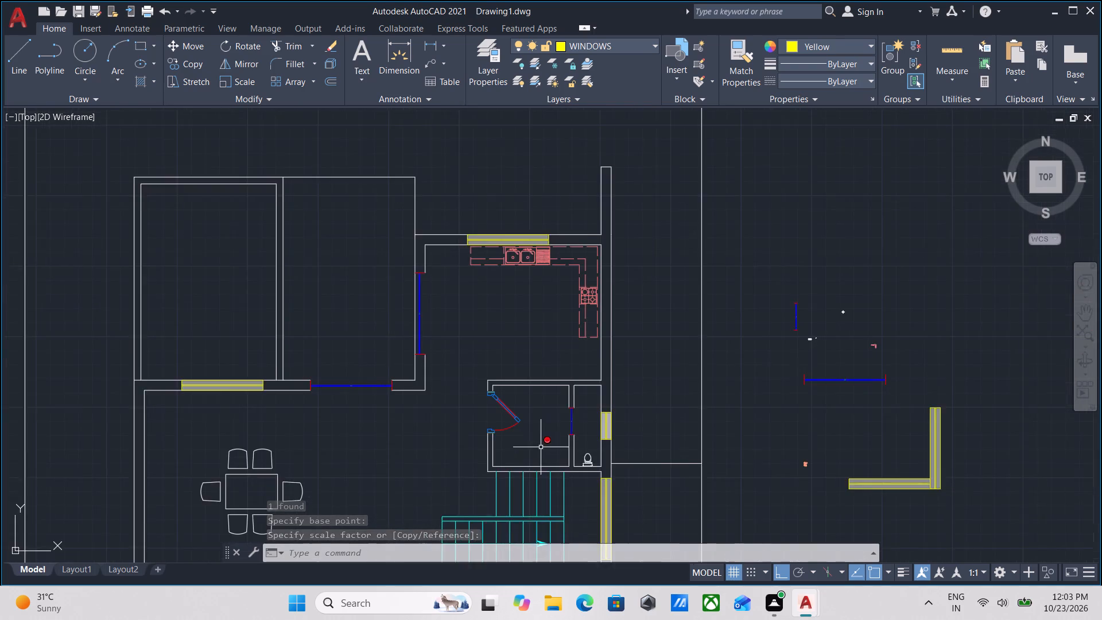
middle_drag(549, 428, 579, 333)
scroll(583, 323, down, 2)
middle_drag(581, 327, 601, 302)
scroll(395, 239, up, 3)
middle_drag(498, 255, 488, 253)
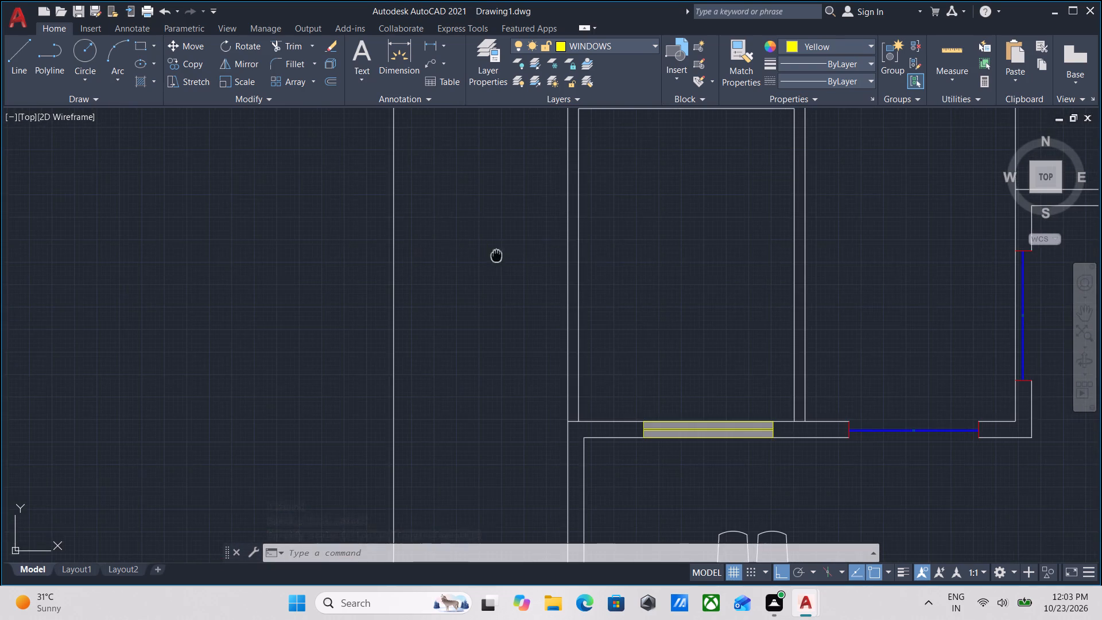
middle_drag(488, 253, 246, 177)
scroll(267, 169, down, 3)
middle_drag(437, 334, 483, 246)
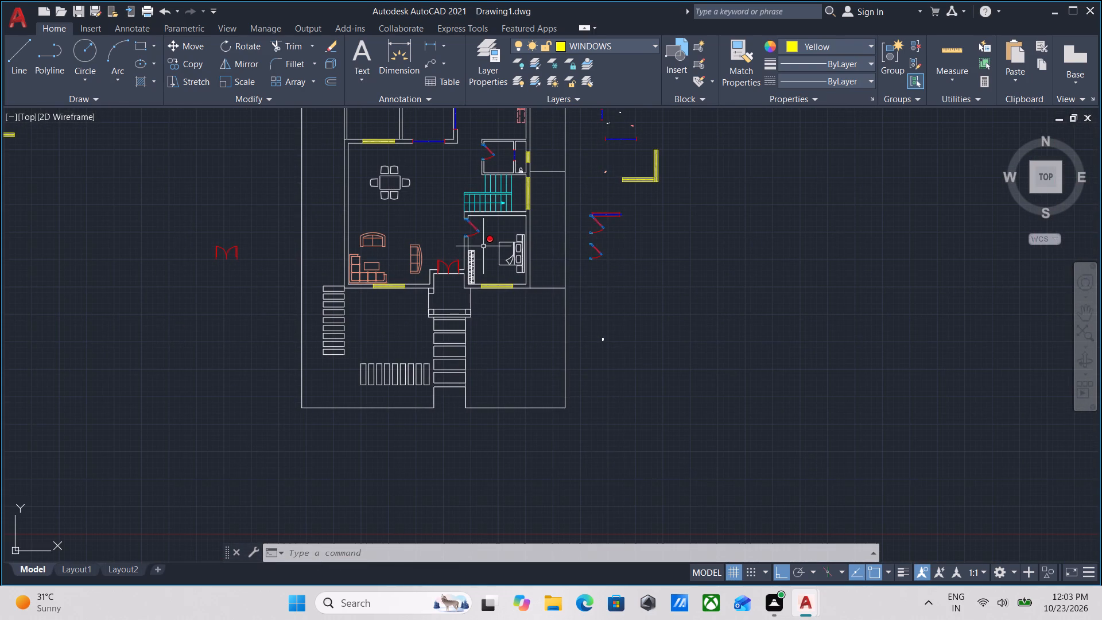
Hatch the front yard area below the bedroom, beside the entrance path, with a Solid pattern in grey index colour 8.
scroll(546, 296, up, 1)
middle_drag(479, 317, 500, 358)
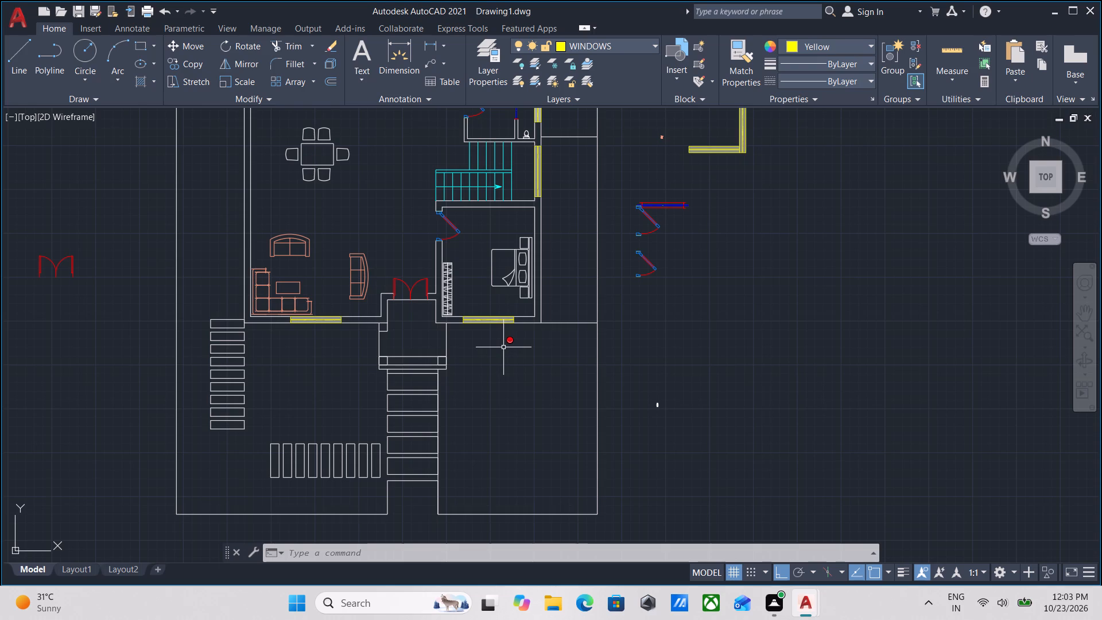
key(h)
key(Return)
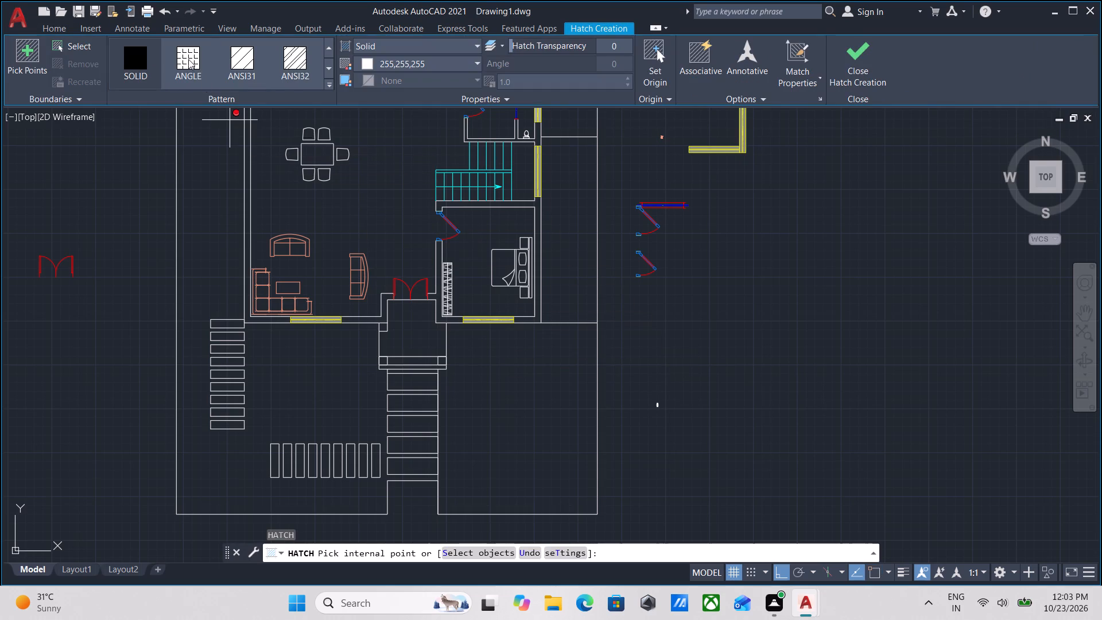
click(365, 61)
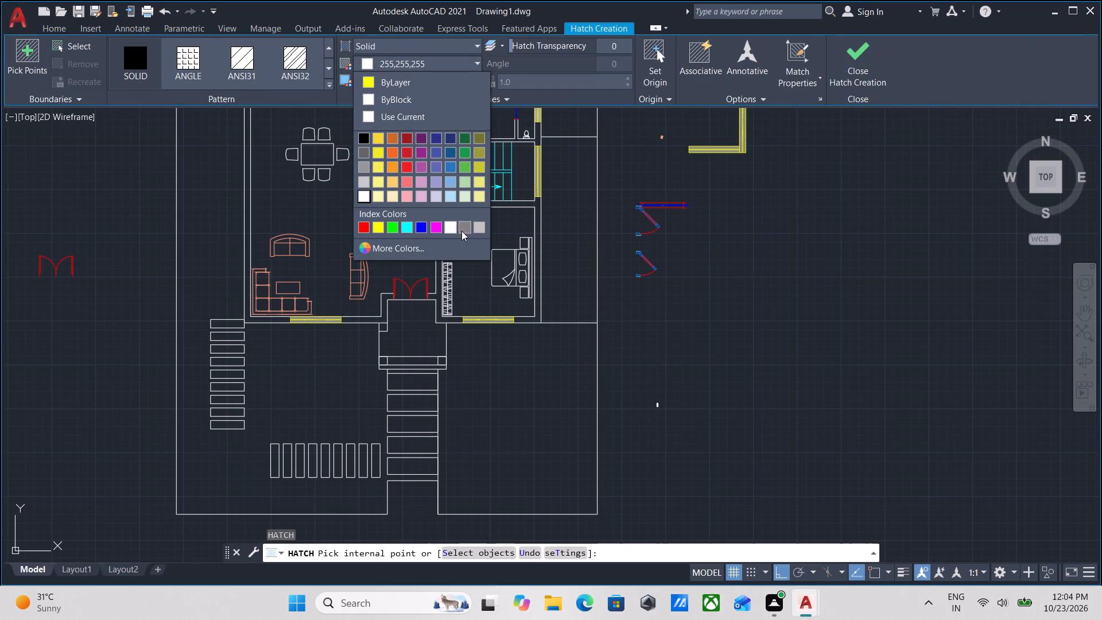
click(464, 231)
click(491, 387)
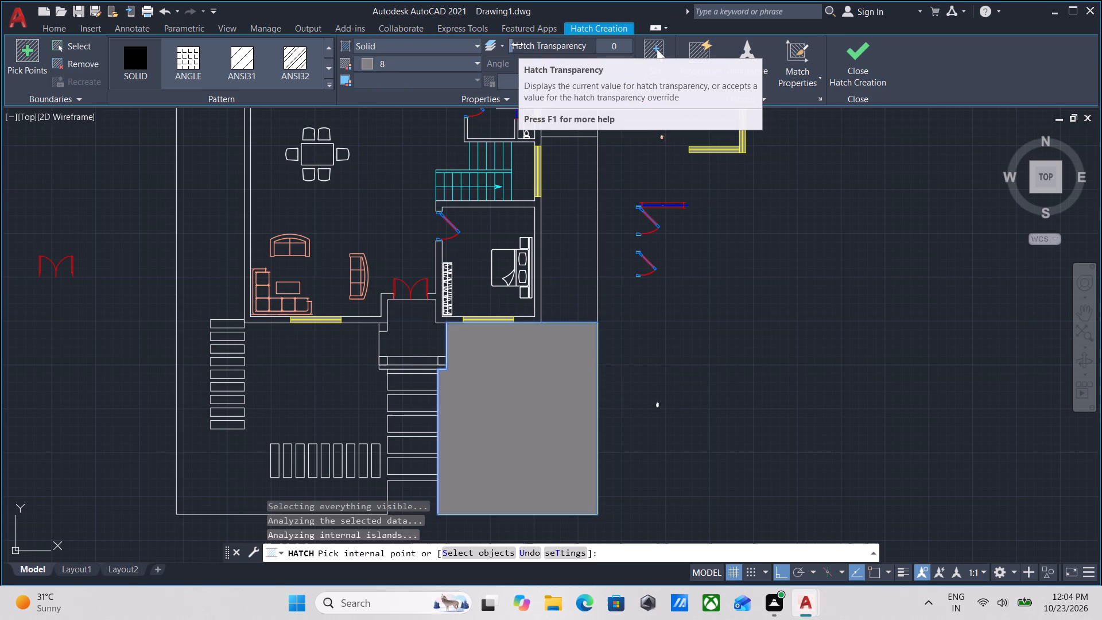
Set the new front yard hatch's transparency to 10 and finish the hatch.
scroll(517, 44, up, 1)
drag(517, 43, 525, 43)
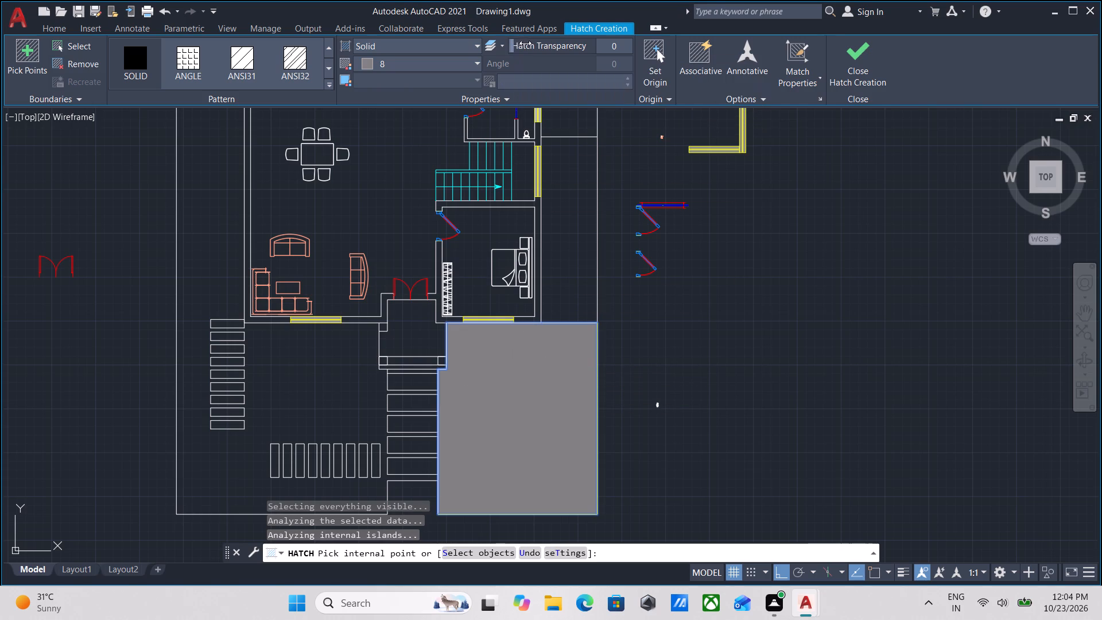
drag(525, 43, 576, 50)
drag(521, 49, 544, 48)
drag(544, 48, 563, 47)
scroll(530, 35, up, 3)
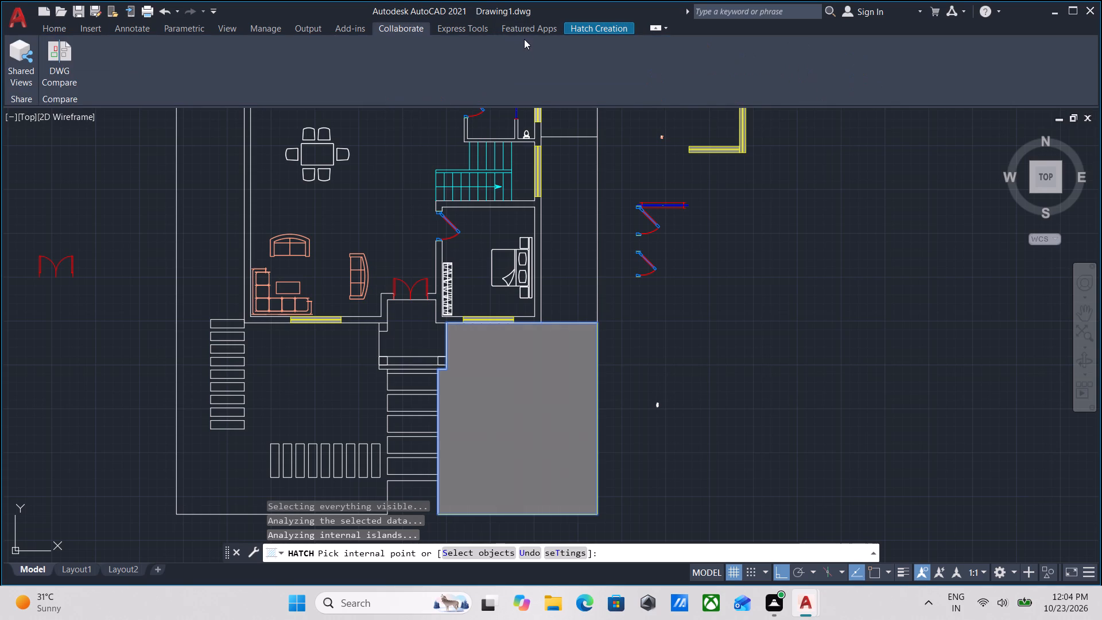
click(57, 31)
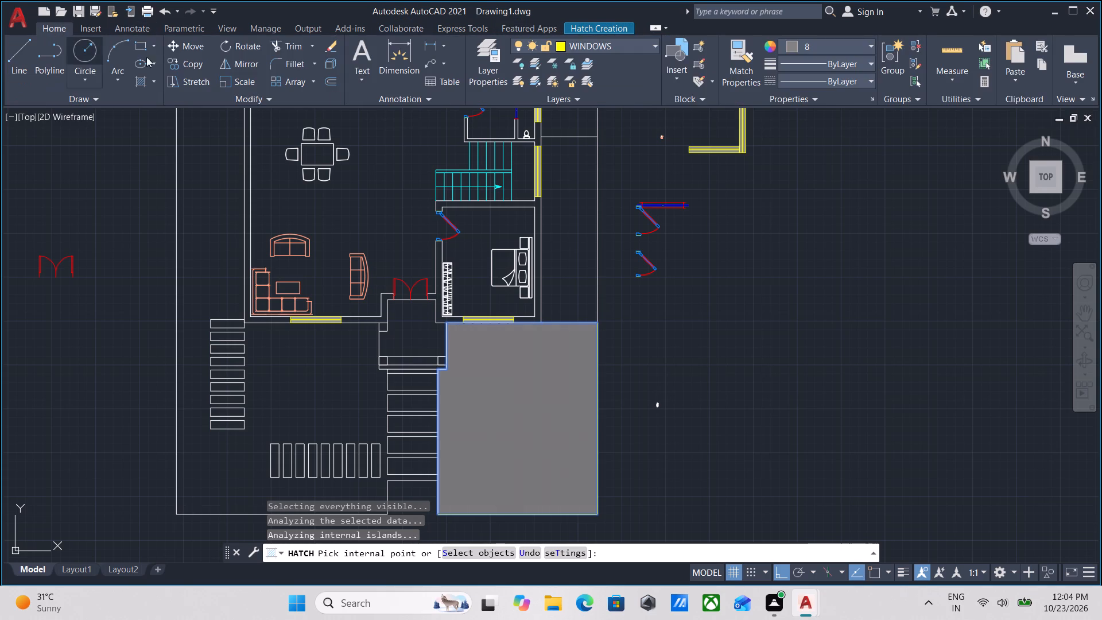
scroll(506, 377, up, 2)
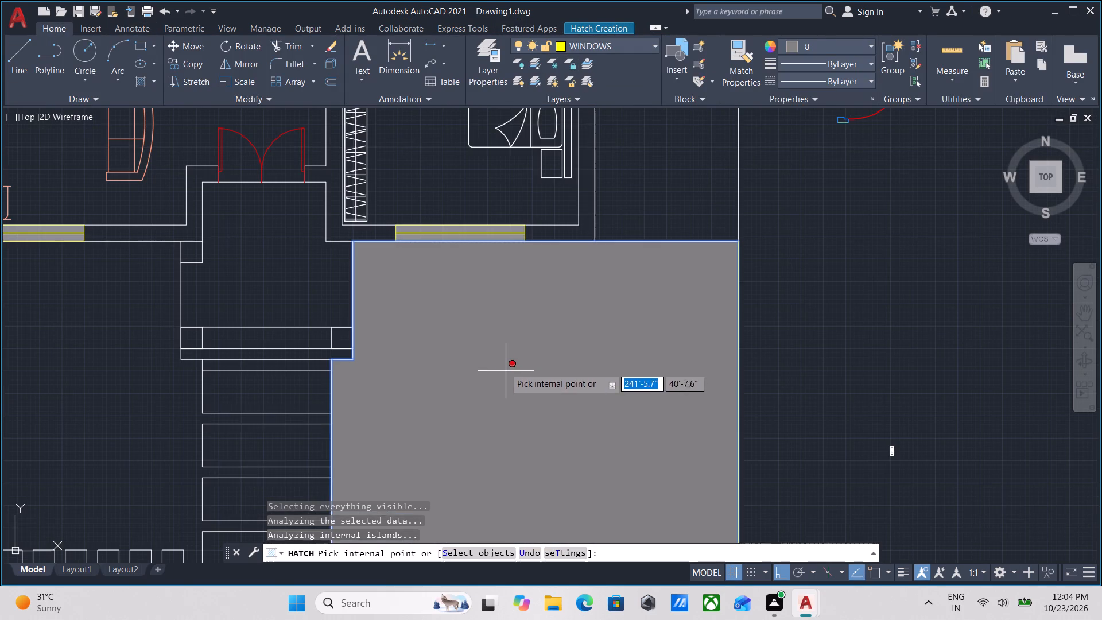
key(Escape)
key(Escape)
Raise the transparency of the finished front yard hatch to 35.
click(418, 361)
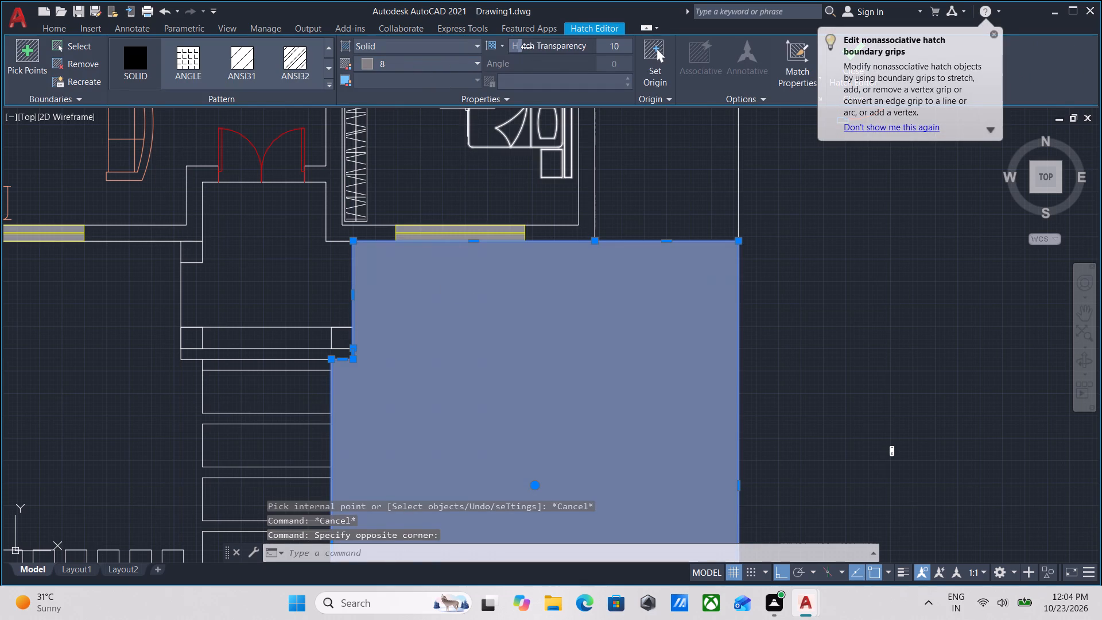
drag(525, 47, 573, 48)
key(Escape)
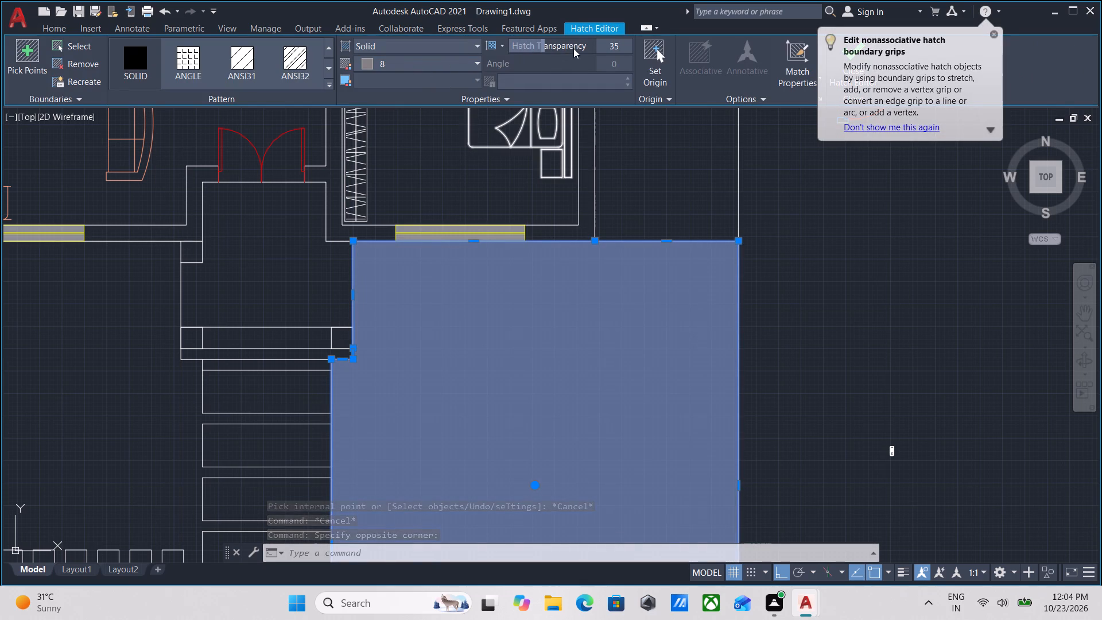
scroll(567, 68, down, 3)
key(Escape)
Hatch the five entrance path slabs below the porch with a Solid pattern in colour 8 at transparency 10.
scroll(509, 234, up, 2)
scroll(509, 234, down, 1)
middle_drag(509, 234, 548, 246)
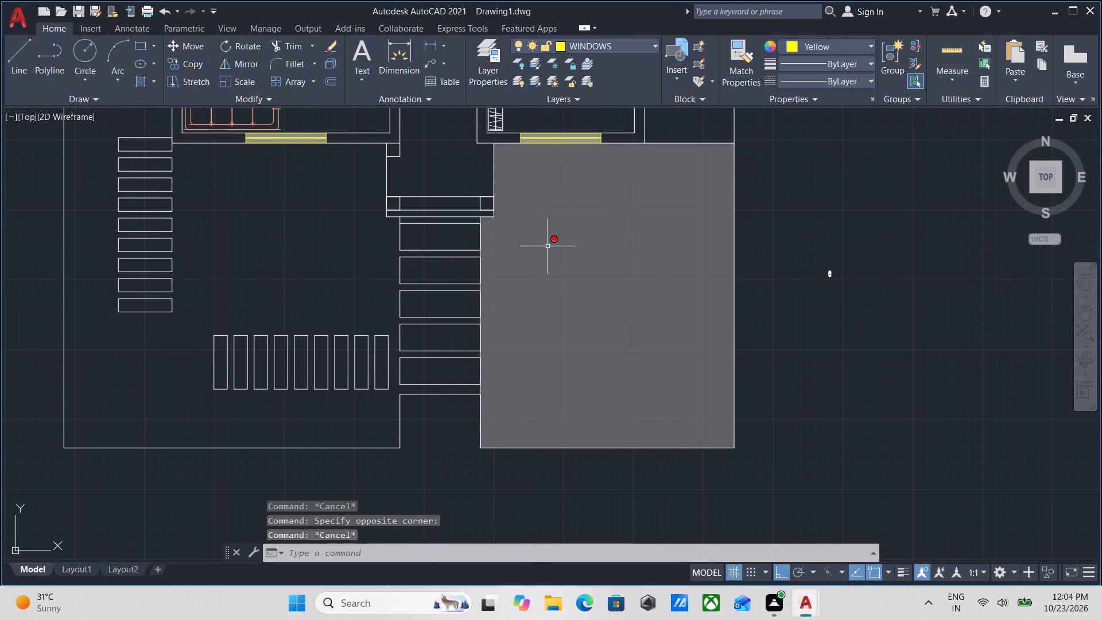
key(h)
key(Return)
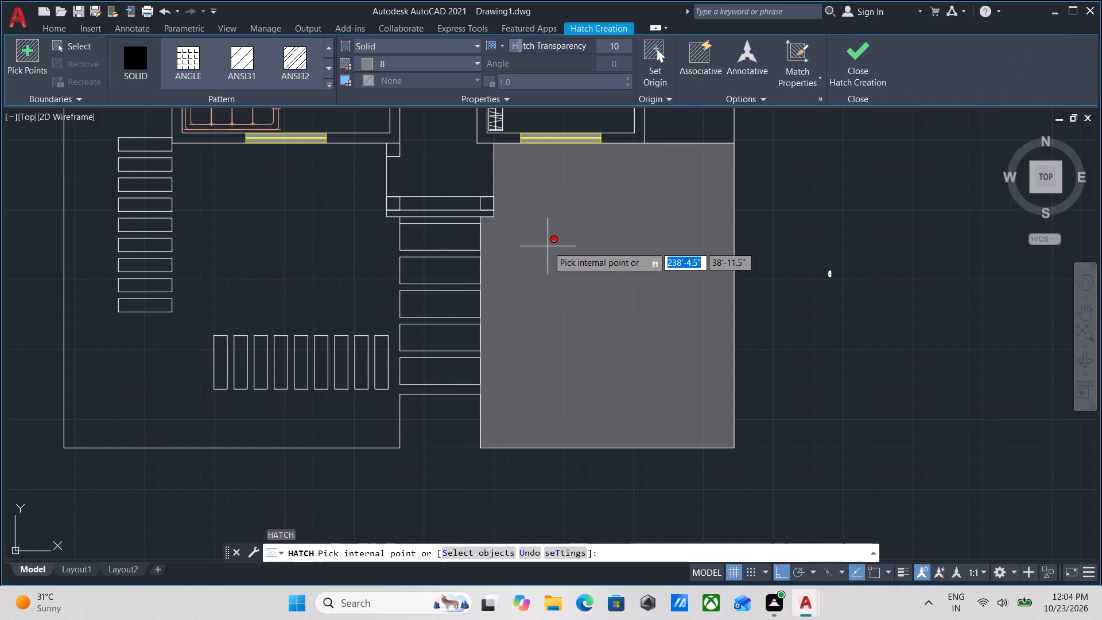
click(437, 233)
click(432, 266)
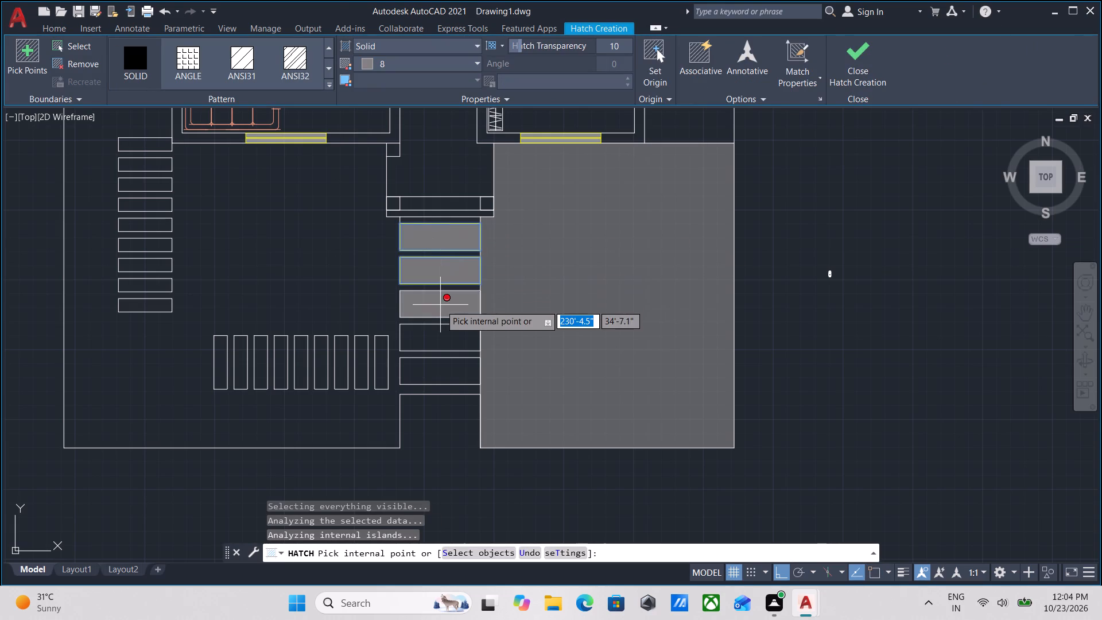
click(440, 305)
scroll(434, 350, up, 2)
click(441, 319)
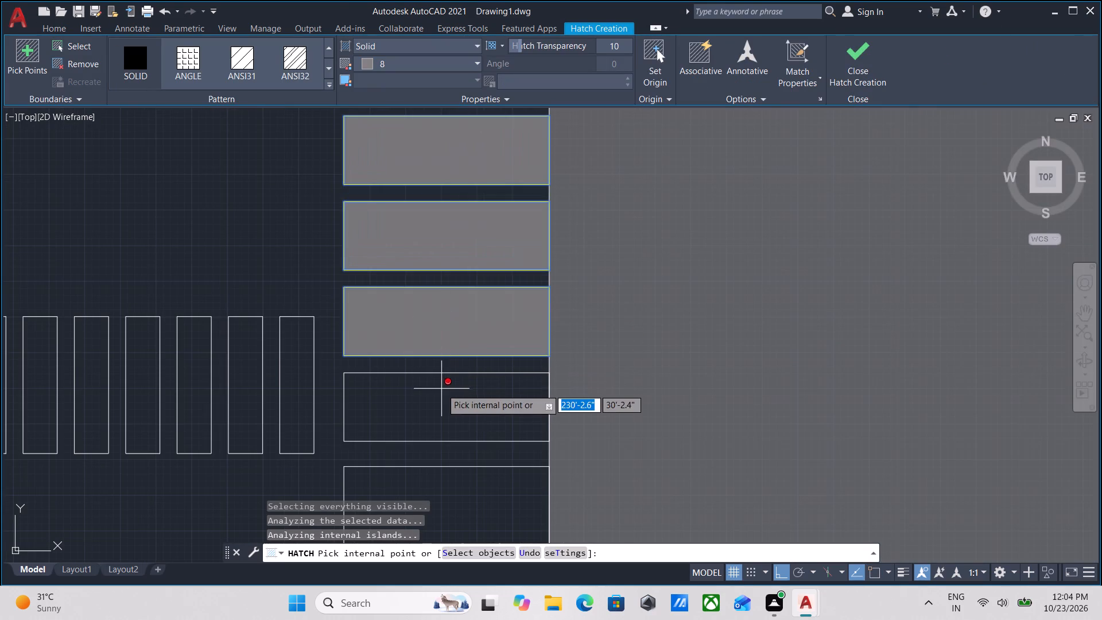
click(441, 389)
Add the row of nine upright stepping slabs west of the entrance path to the same Solid colour 8 hatch.
middle_drag(441, 389, 450, 243)
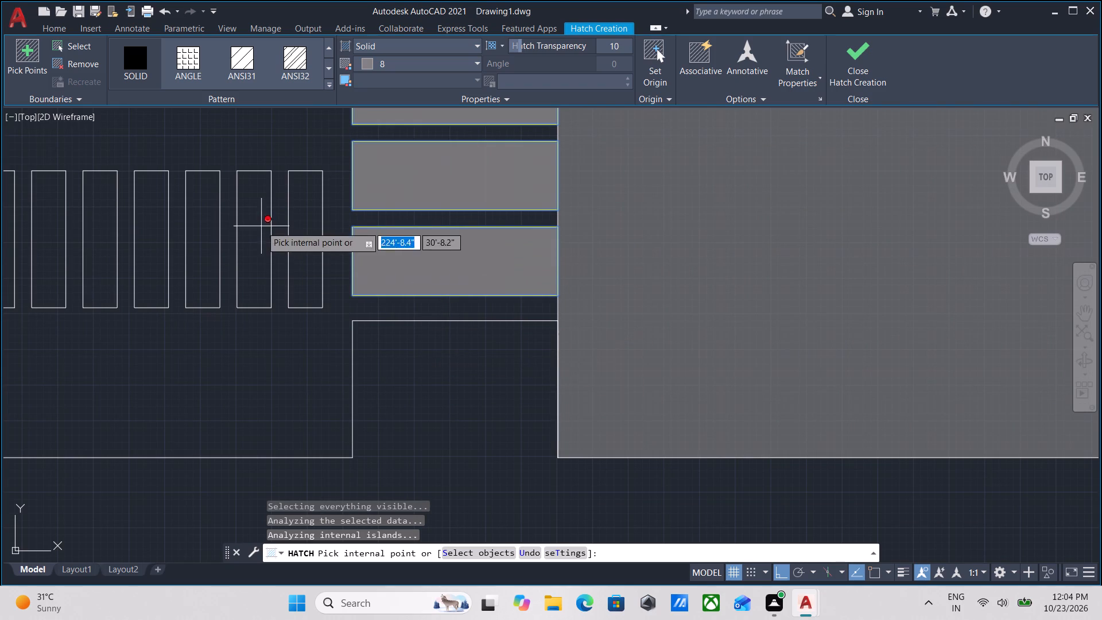
middle_drag(300, 226, 422, 300)
click(422, 300)
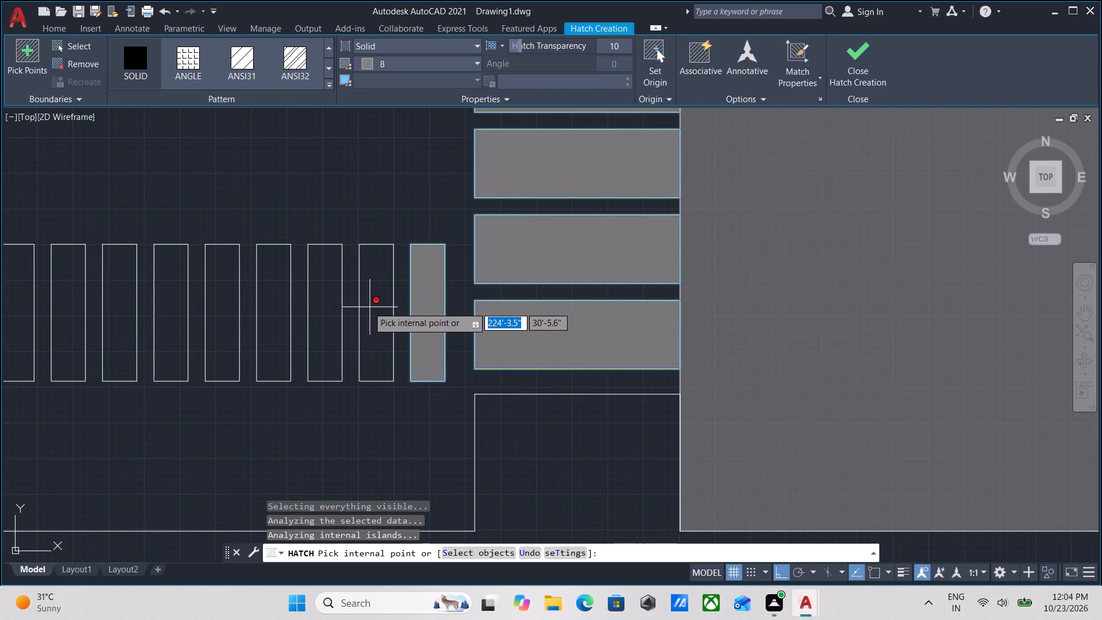
click(374, 307)
click(329, 315)
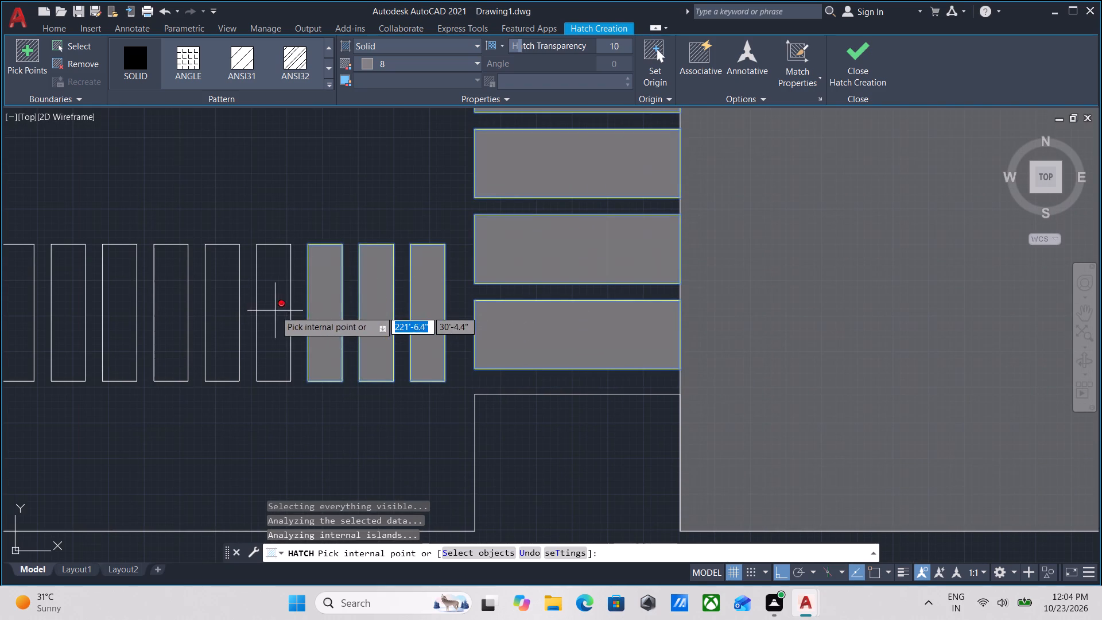
click(275, 311)
middle_drag(278, 310, 371, 311)
click(314, 312)
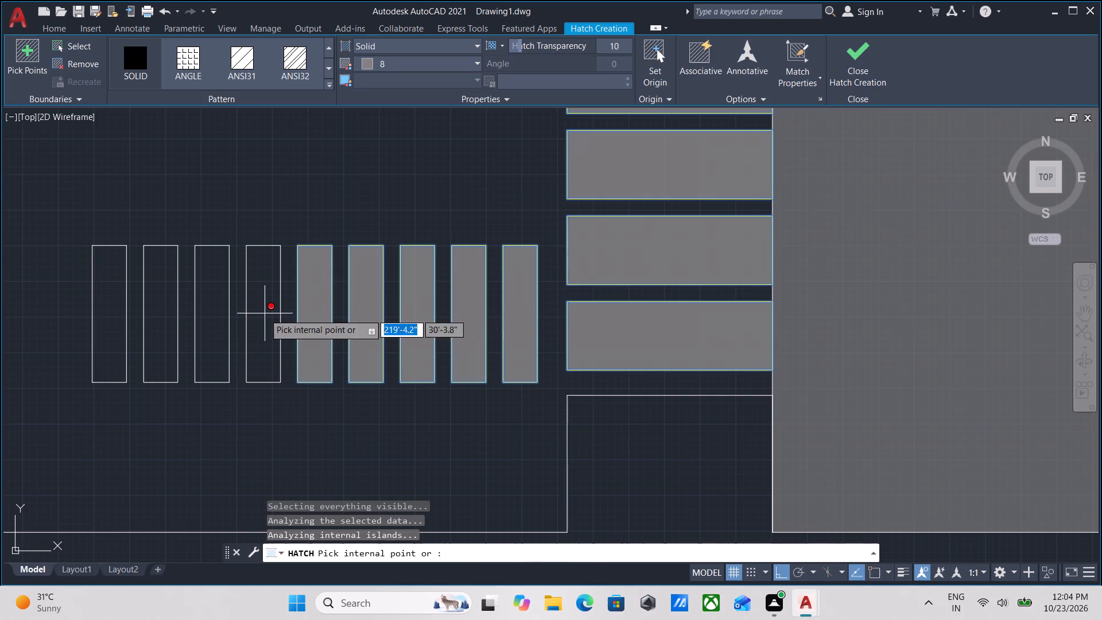
click(250, 312)
click(203, 312)
click(164, 313)
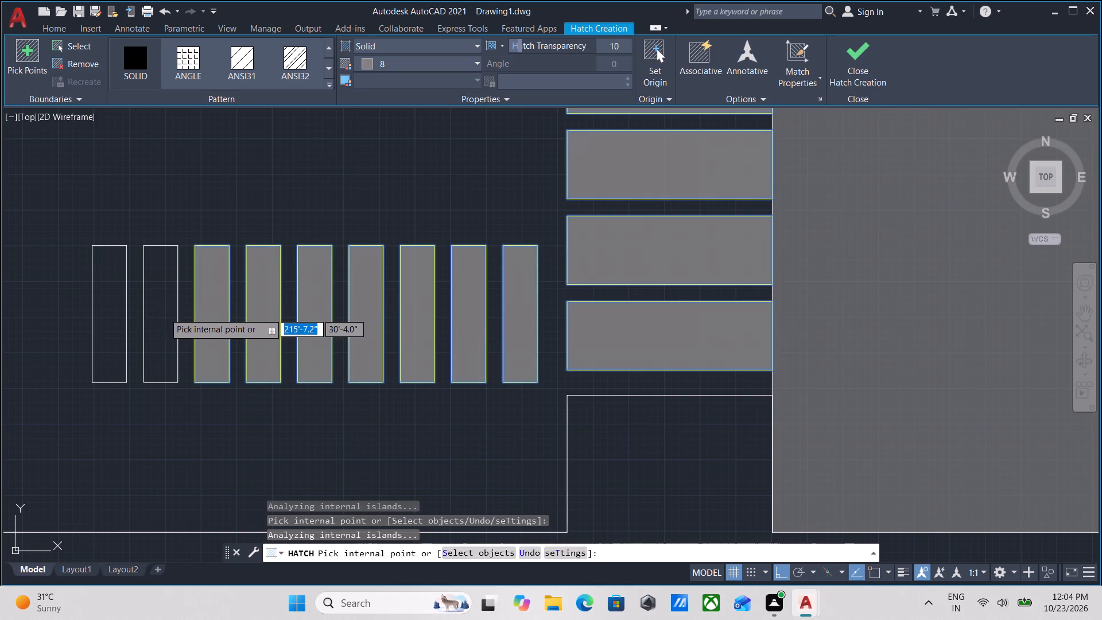
click(112, 312)
Add the column of nine stepping slabs along the west side yard to the Solid hatch and finish it.
scroll(123, 306, down, 1)
middle_drag(123, 306, 372, 336)
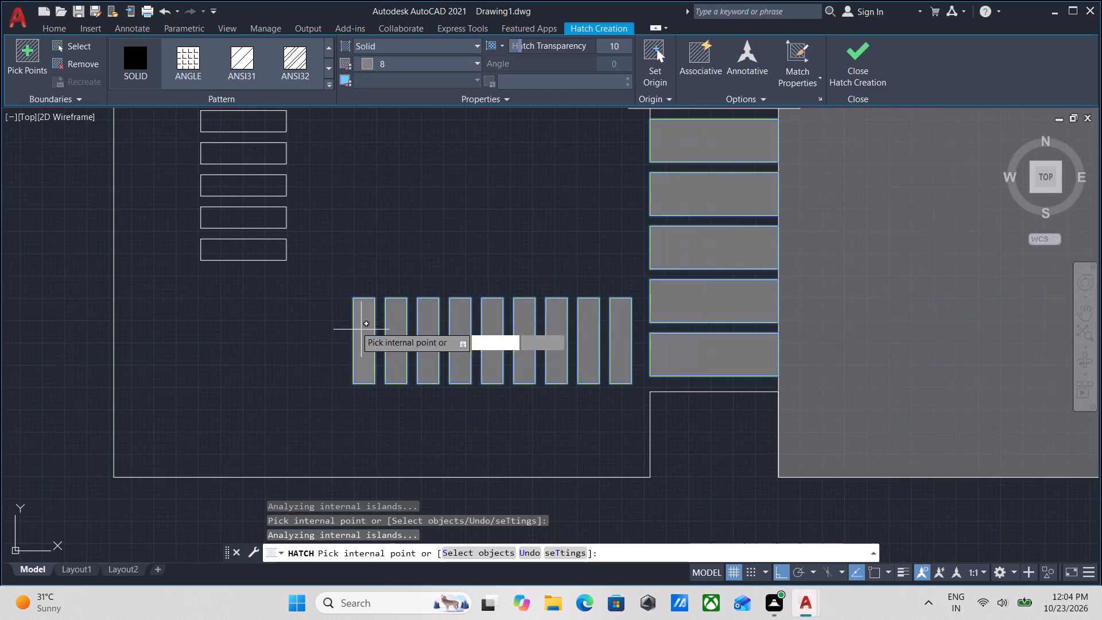
middle_drag(273, 234, 317, 332)
scroll(273, 234, down, 1)
scroll(278, 319, up, 3)
click(333, 394)
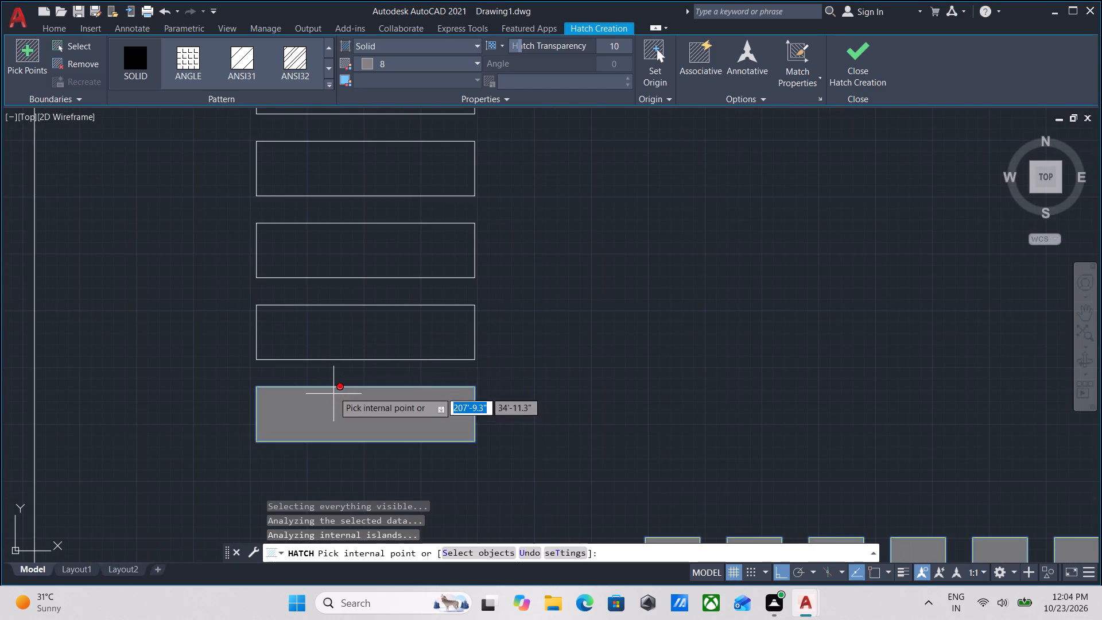
click(334, 342)
middle_drag(334, 342, 331, 415)
click(351, 331)
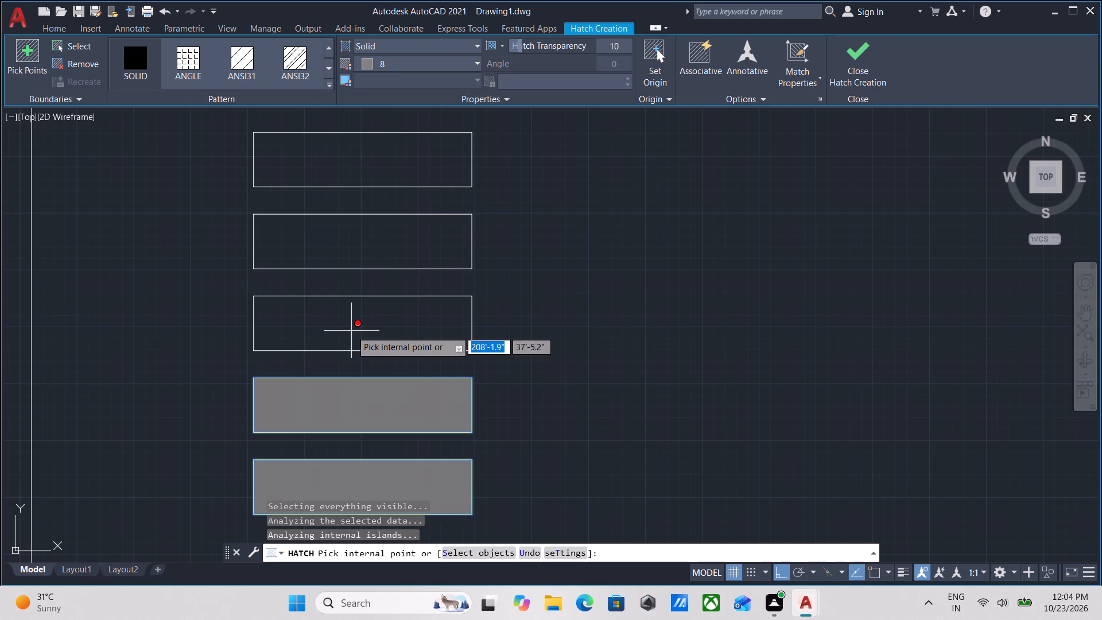
middle_drag(355, 320, 345, 418)
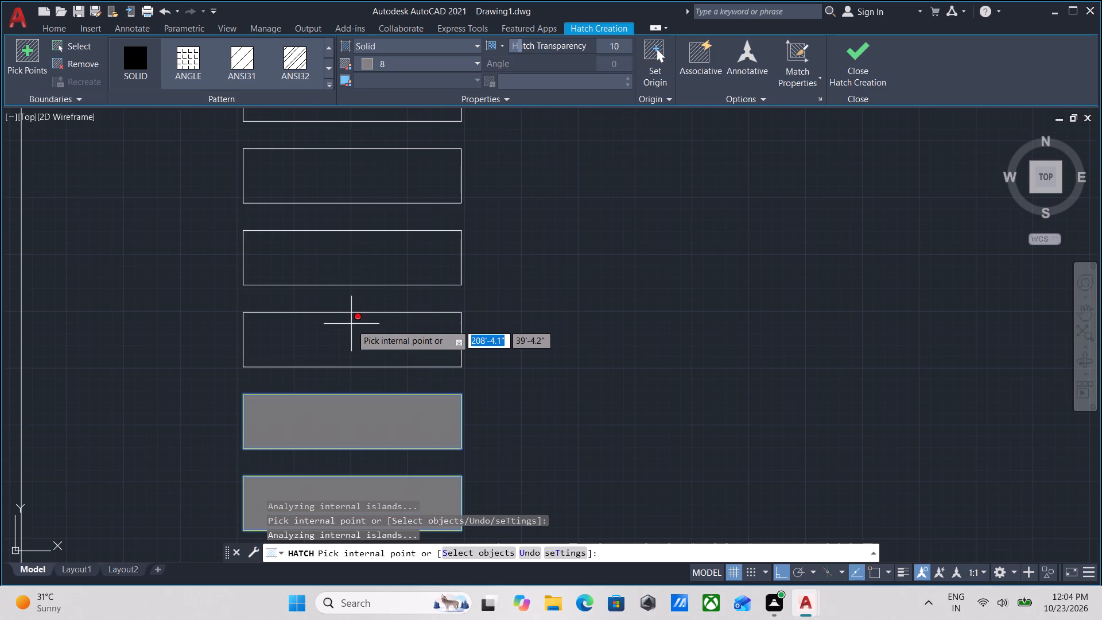
click(350, 331)
click(356, 263)
middle_drag(356, 263, 339, 435)
click(342, 347)
click(344, 261)
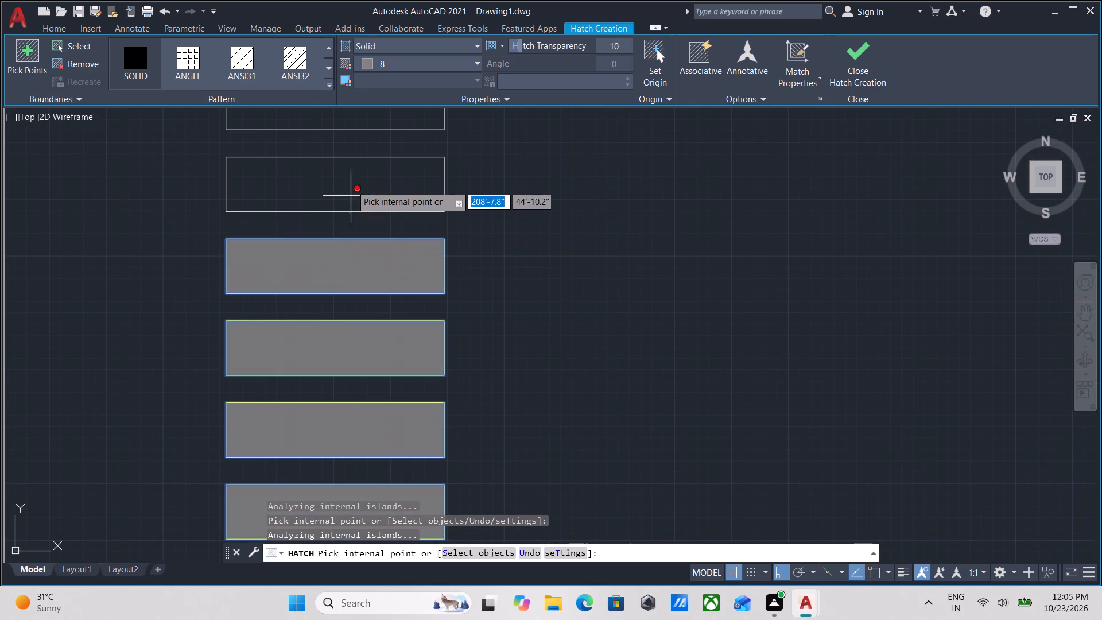
click(353, 173)
middle_drag(353, 173, 355, 348)
scroll(353, 173, down, 1)
click(358, 297)
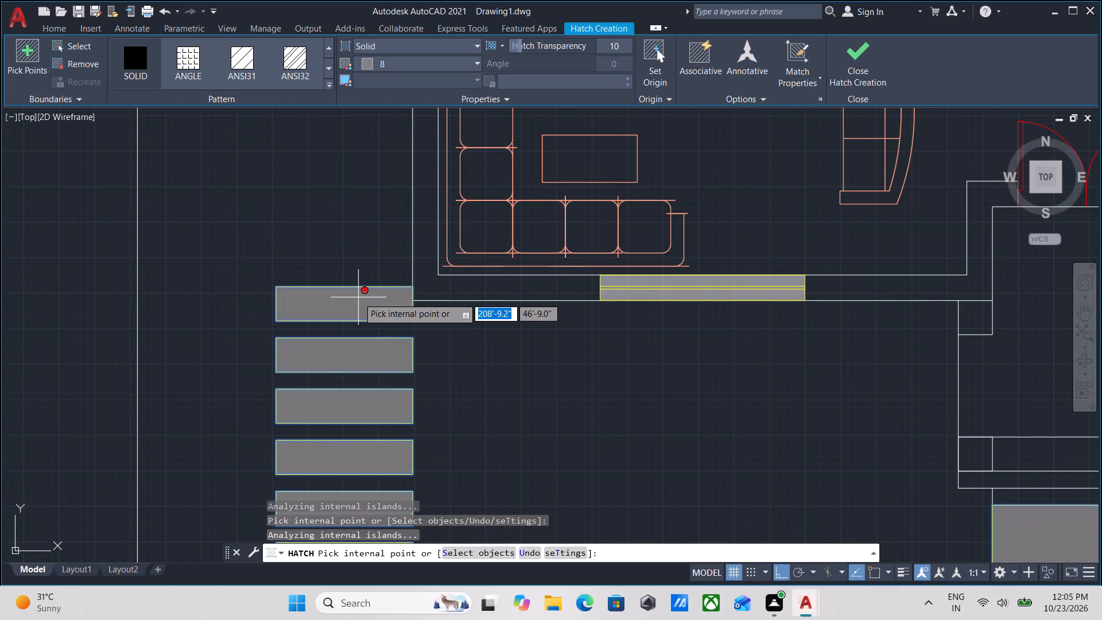
scroll(358, 297, down, 1)
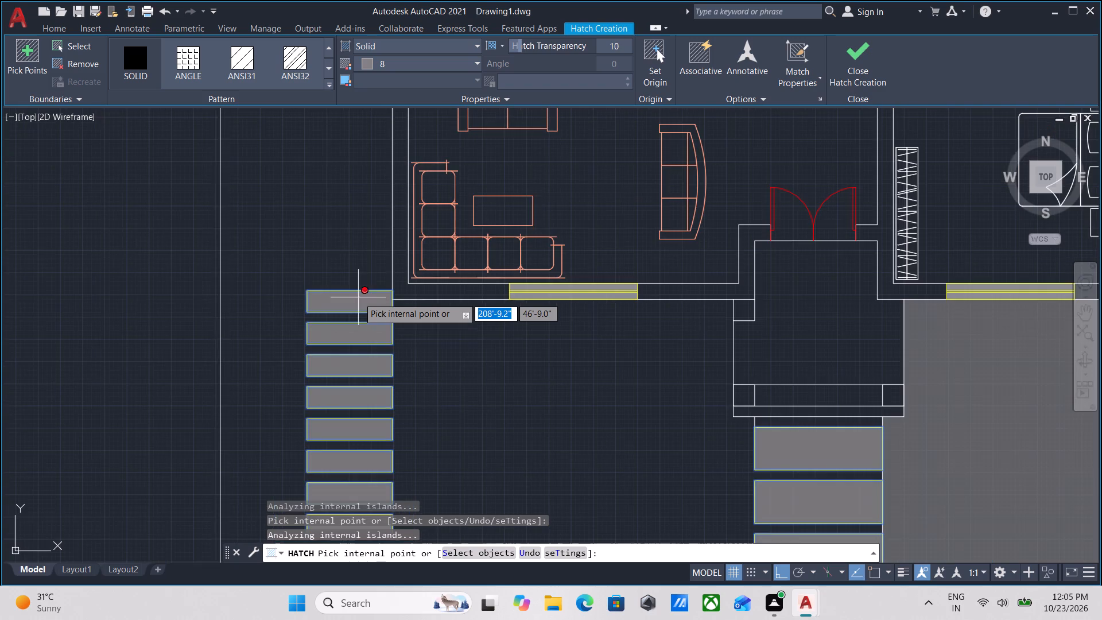
scroll(388, 327, down, 1)
middle_drag(386, 331, 320, 459)
middle_drag(343, 328, 275, 551)
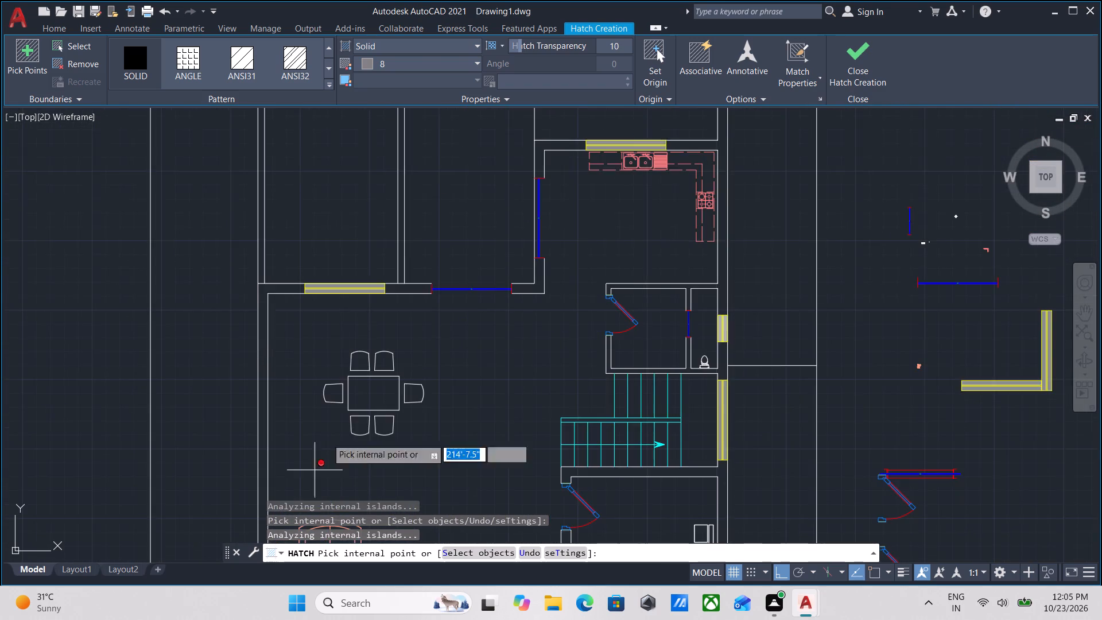
scroll(334, 391, down, 2)
click(852, 55)
Review the hatched slabs and paved area across the front yard.
scroll(680, 223, down, 1)
middle_drag(680, 223, 693, 150)
scroll(601, 313, up, 3)
middle_drag(531, 339, 623, 203)
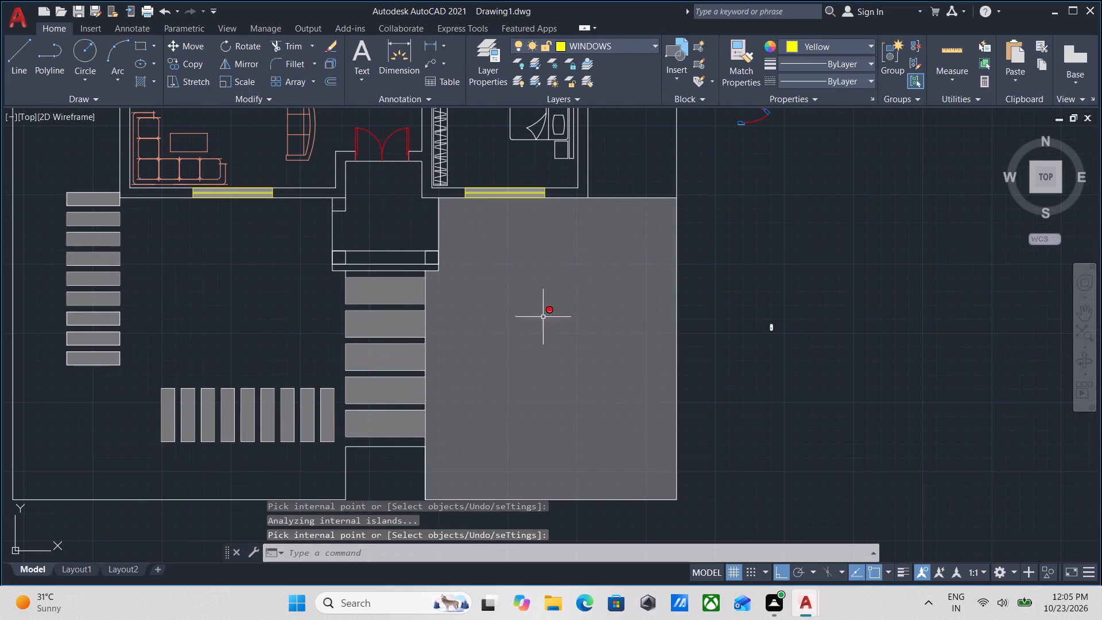
scroll(489, 323, up, 1)
scroll(489, 323, down, 1)
middle_drag(509, 315, 603, 299)
middle_drag(414, 281, 471, 403)
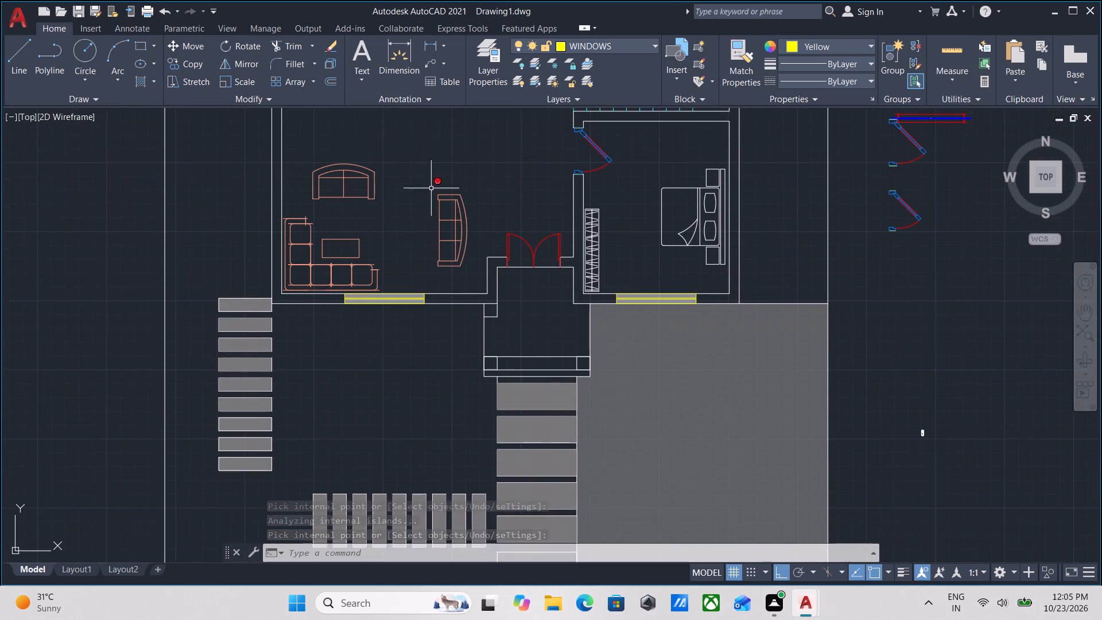
Hatch the west, north and east walls of the northwest room with a Solid pattern in white 255,255,255.
middle_drag(424, 131, 410, 299)
scroll(413, 252, down, 1)
middle_drag(419, 250, 410, 375)
scroll(419, 250, down, 1)
scroll(386, 278, up, 3)
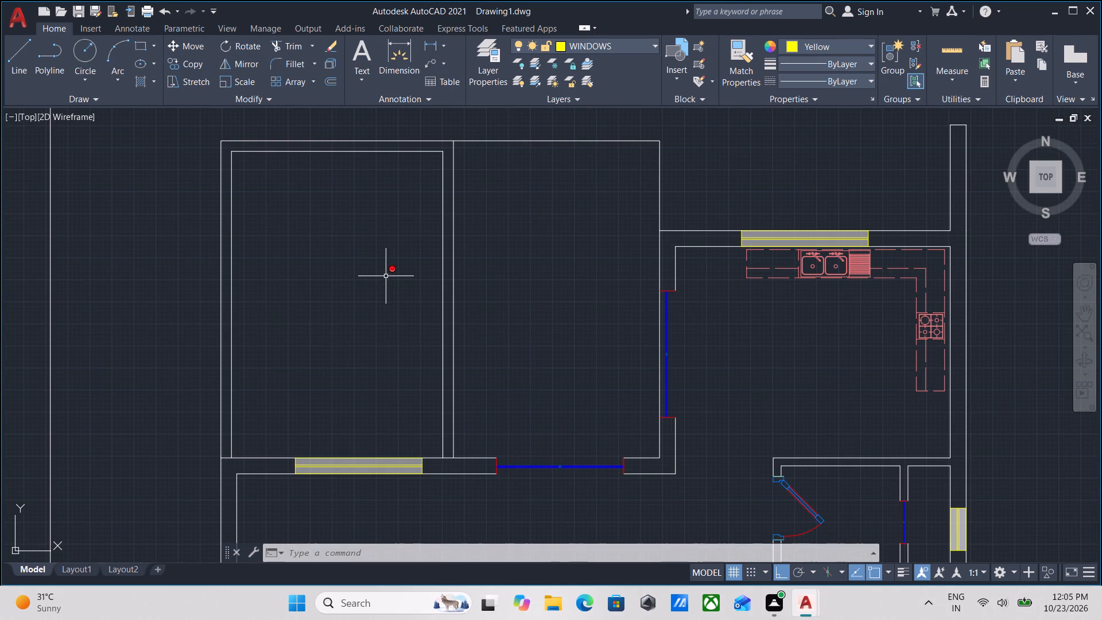
key(h)
key(Return)
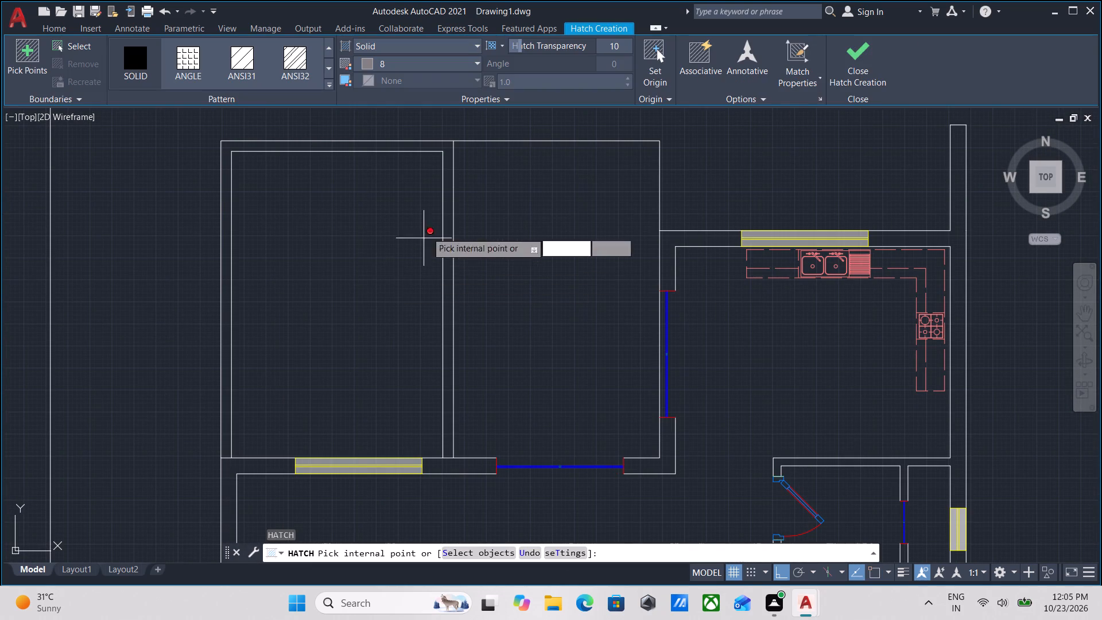
click(371, 65)
click(364, 196)
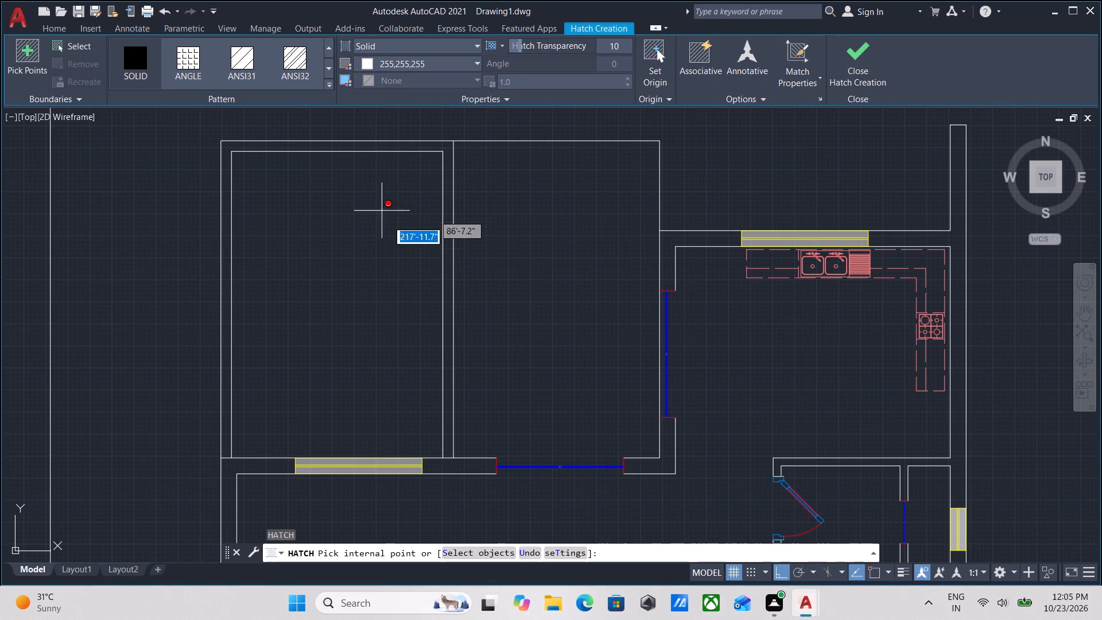
click(451, 295)
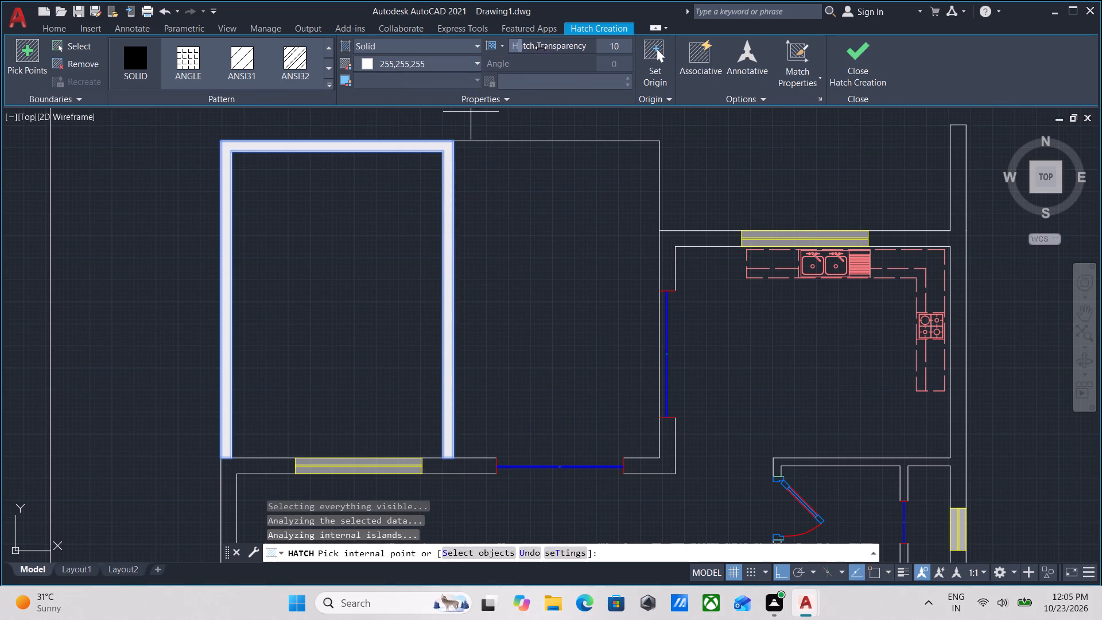
Set the northwest room's wall hatch transparency to 44 and finish the hatch.
drag(521, 43, 583, 49)
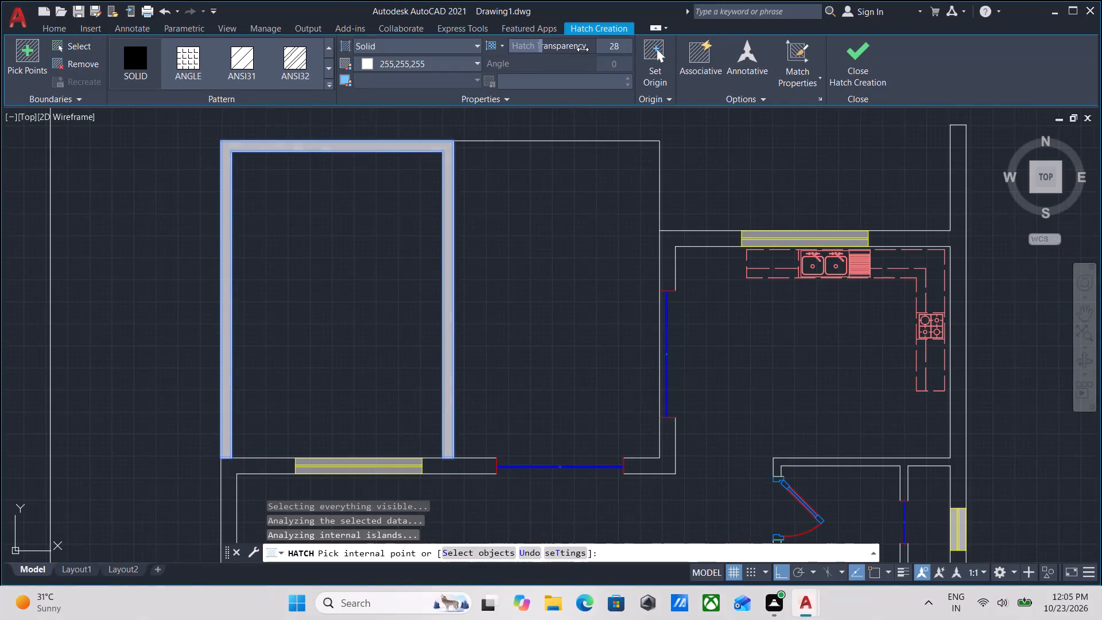
drag(583, 49, 599, 49)
drag(541, 44, 573, 45)
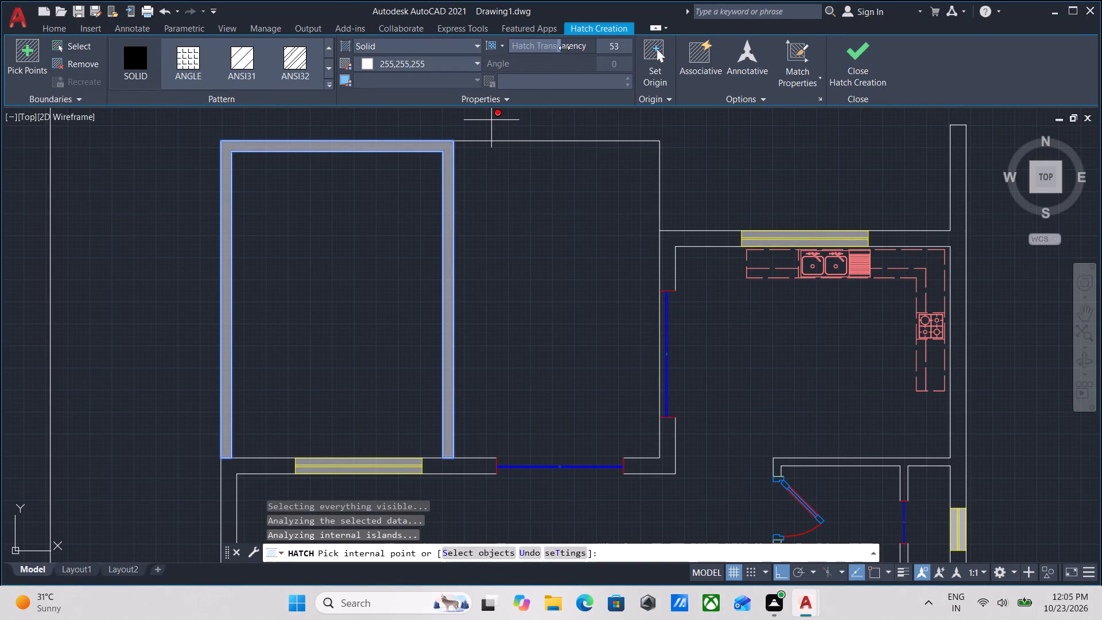
drag(561, 45, 529, 42)
scroll(429, 166, up, 2)
scroll(480, 184, up, 2)
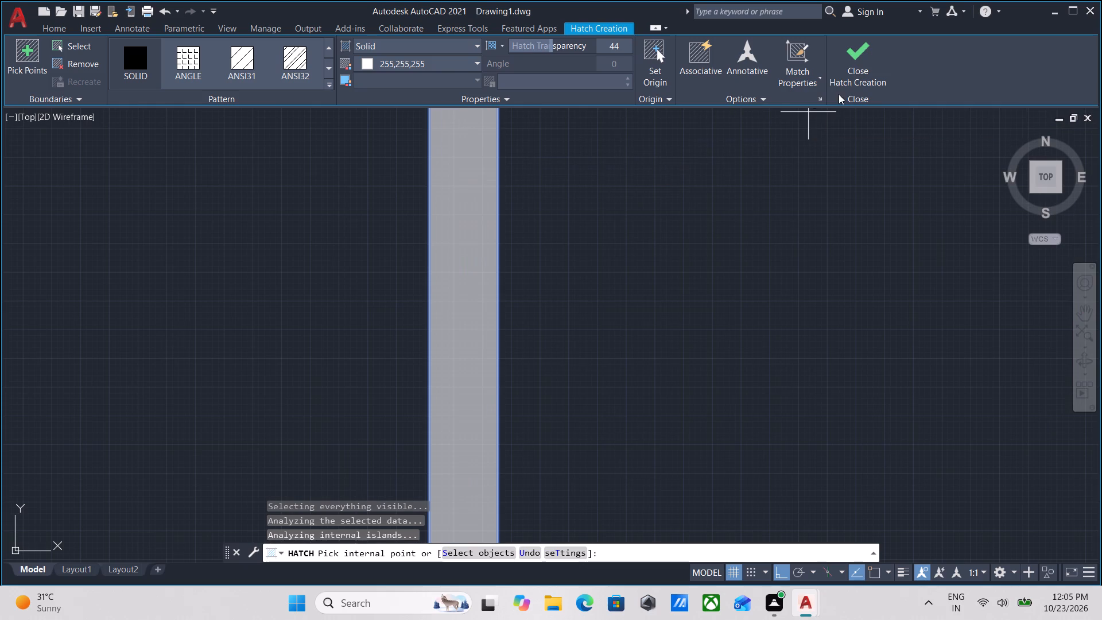
click(856, 70)
scroll(309, 252, down, 5)
middle_drag(368, 257, 436, 226)
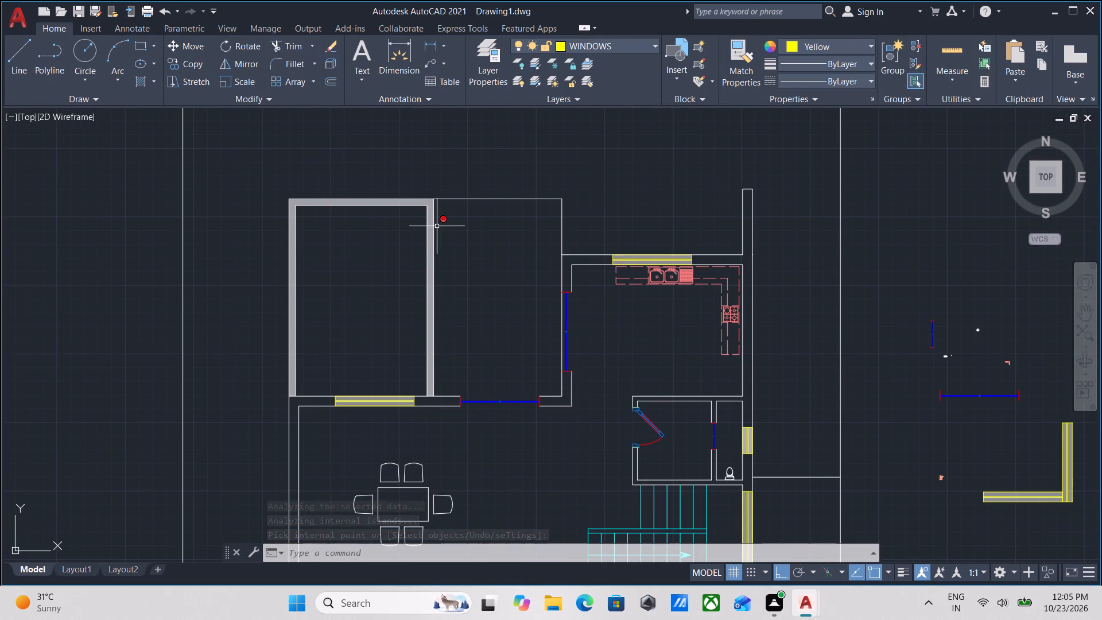
Review the hatched northwest room walls and the rest of the floor plan down to the front yard.
scroll(469, 224, up, 2)
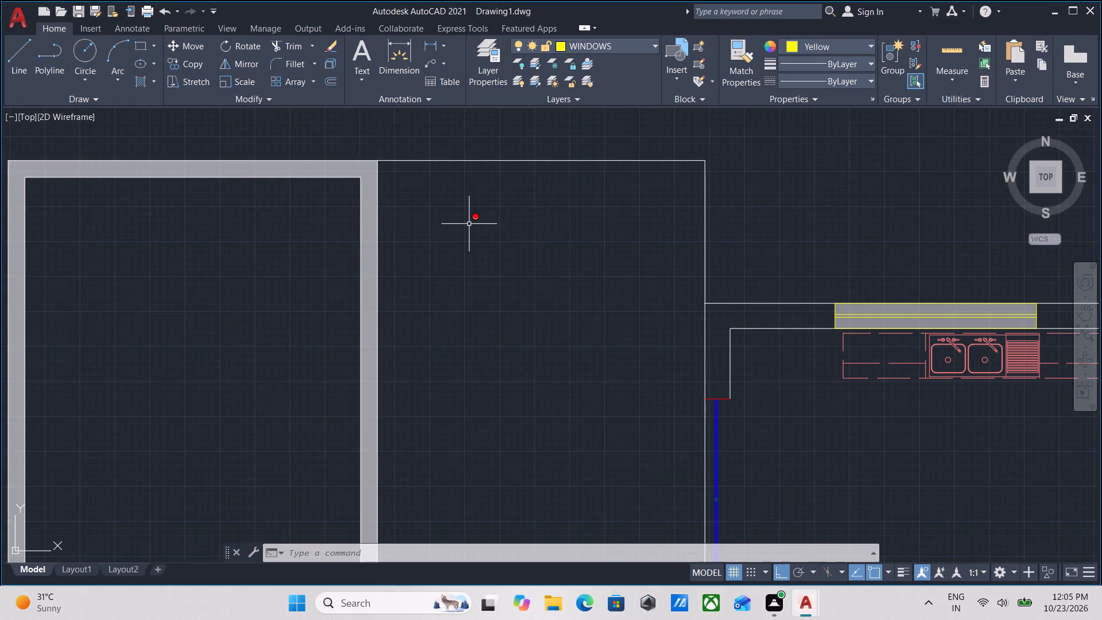
scroll(552, 240, down, 2)
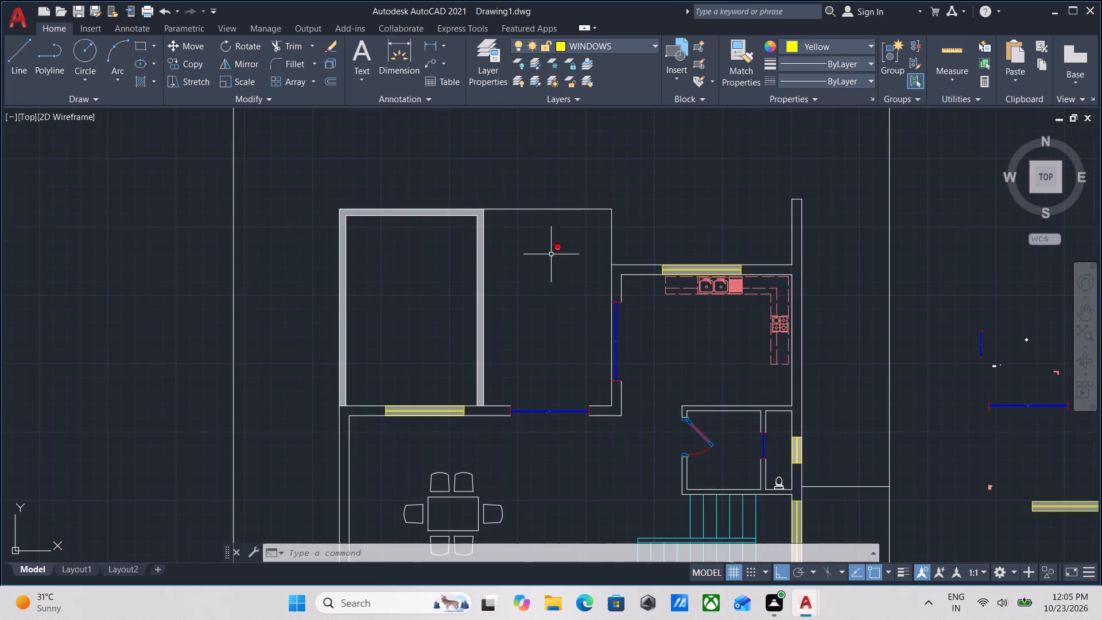
scroll(566, 344, down, 2)
middle_drag(553, 201, 569, 157)
middle_drag(613, 468, 594, 328)
scroll(607, 361, up, 2)
middle_drag(616, 365, 482, 392)
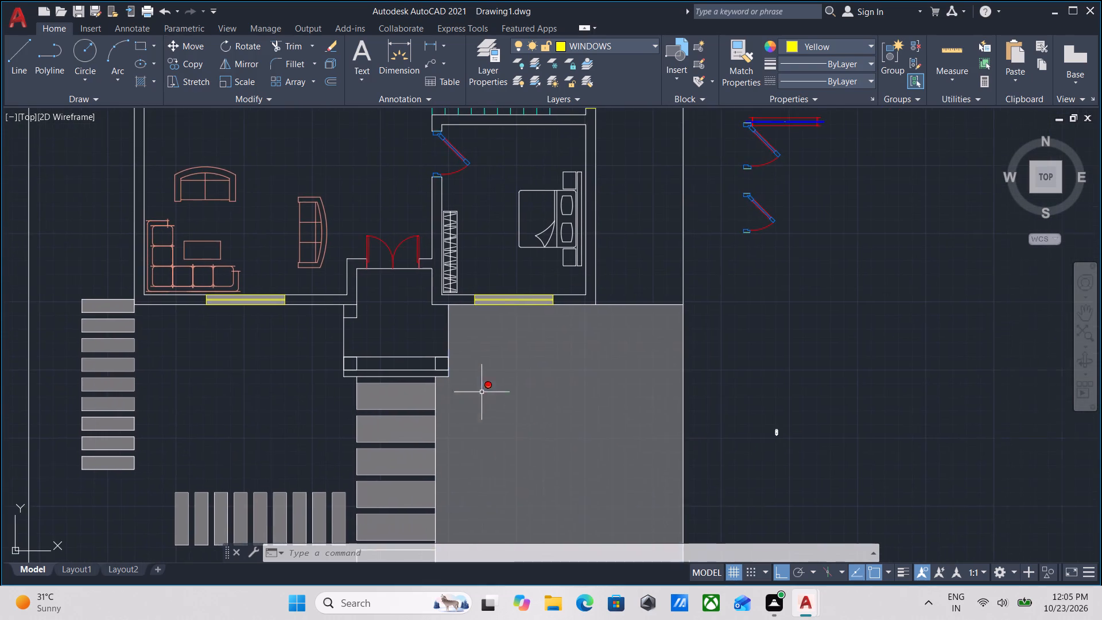
scroll(505, 392, down, 2)
middle_drag(500, 383, 490, 471)
scroll(436, 268, up, 3)
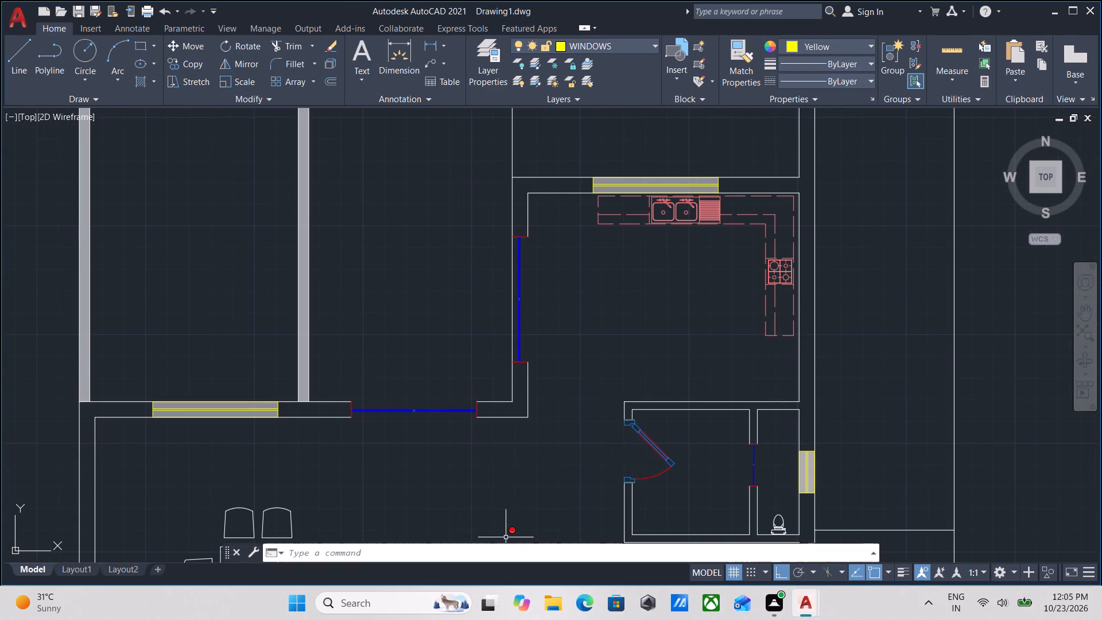
middle_drag(477, 324, 483, 461)
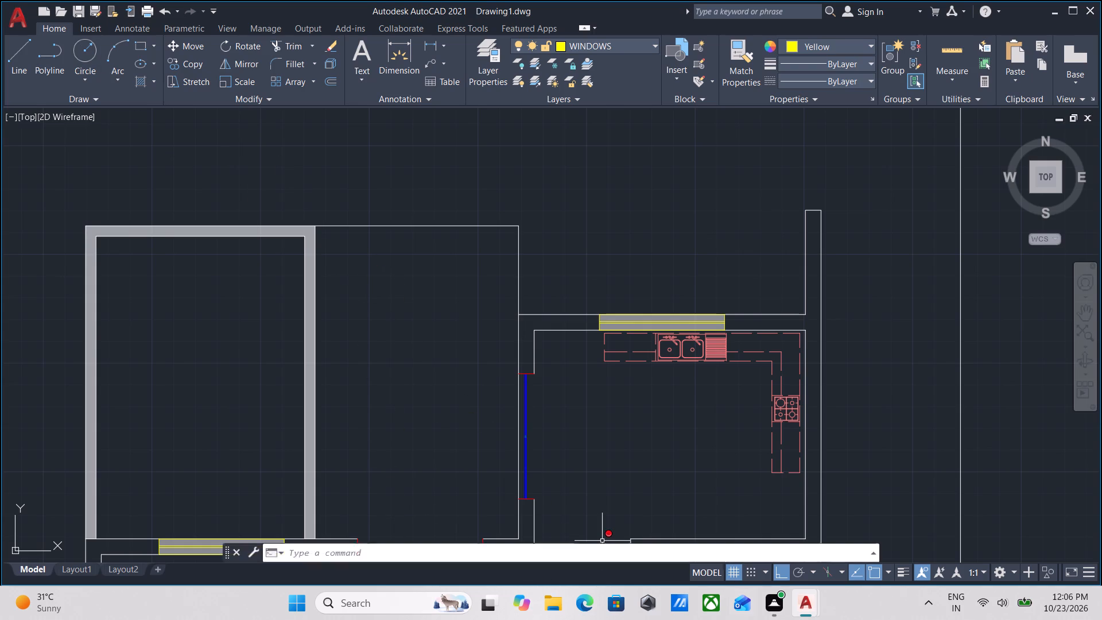
scroll(478, 407, down, 1)
middle_drag(478, 407, 538, 407)
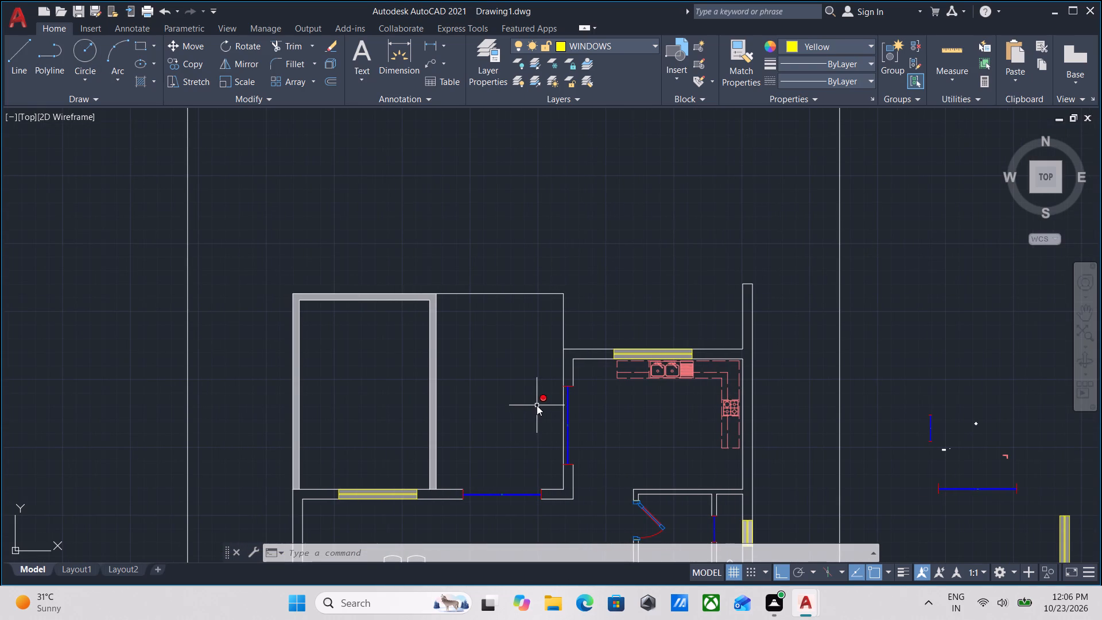
Hatch the northwest room's interior with a Solid fill in blue 39,118,187 at transparency 23.
key(h)
key(Return)
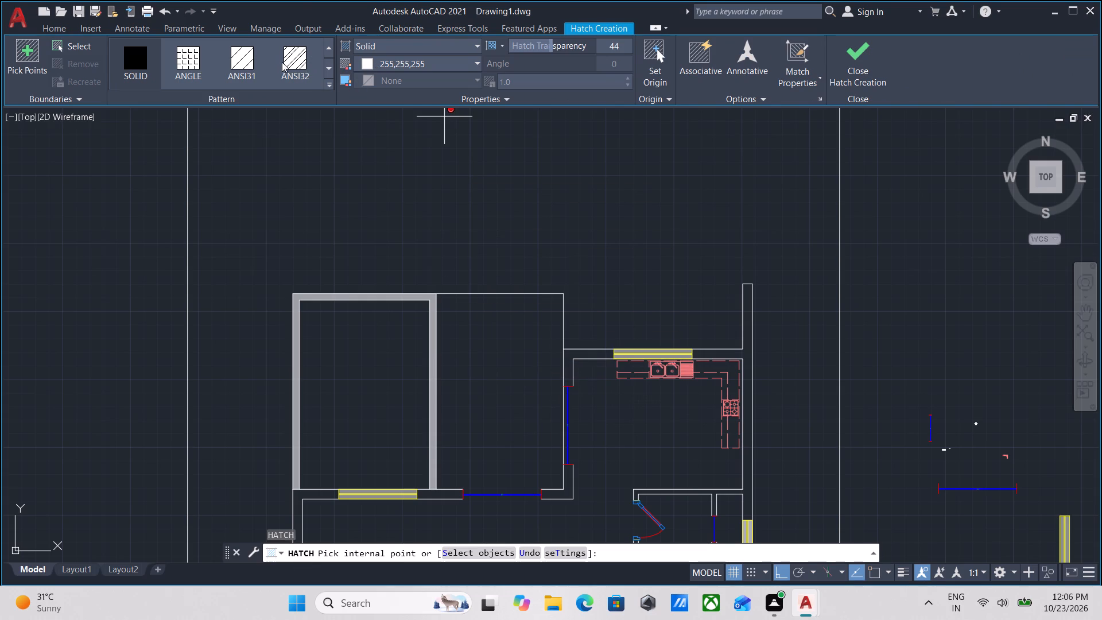
click(370, 65)
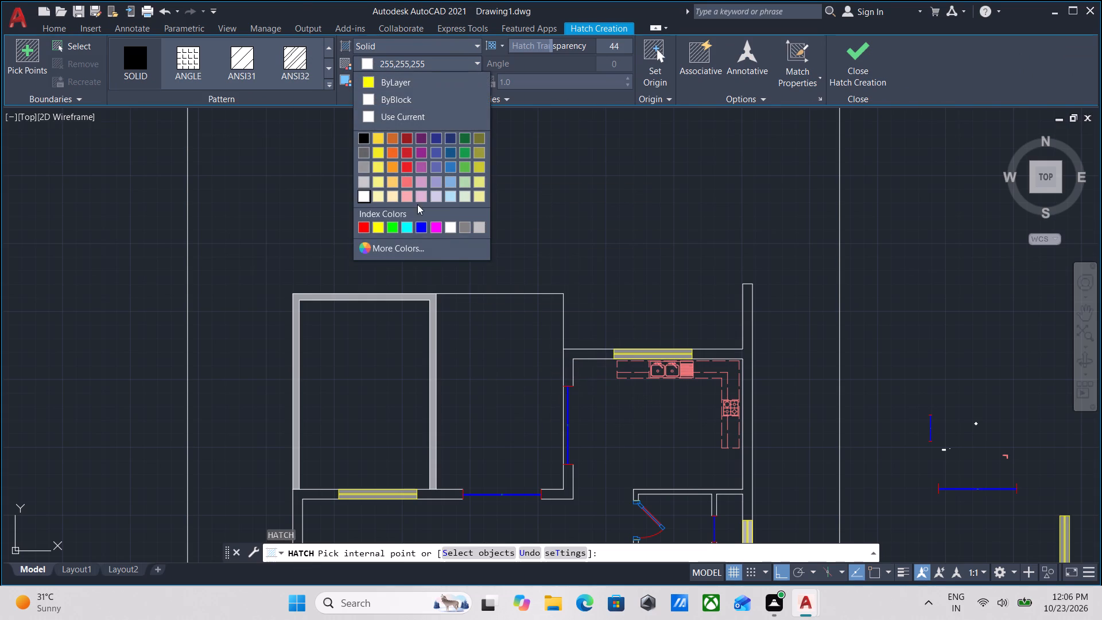
click(451, 166)
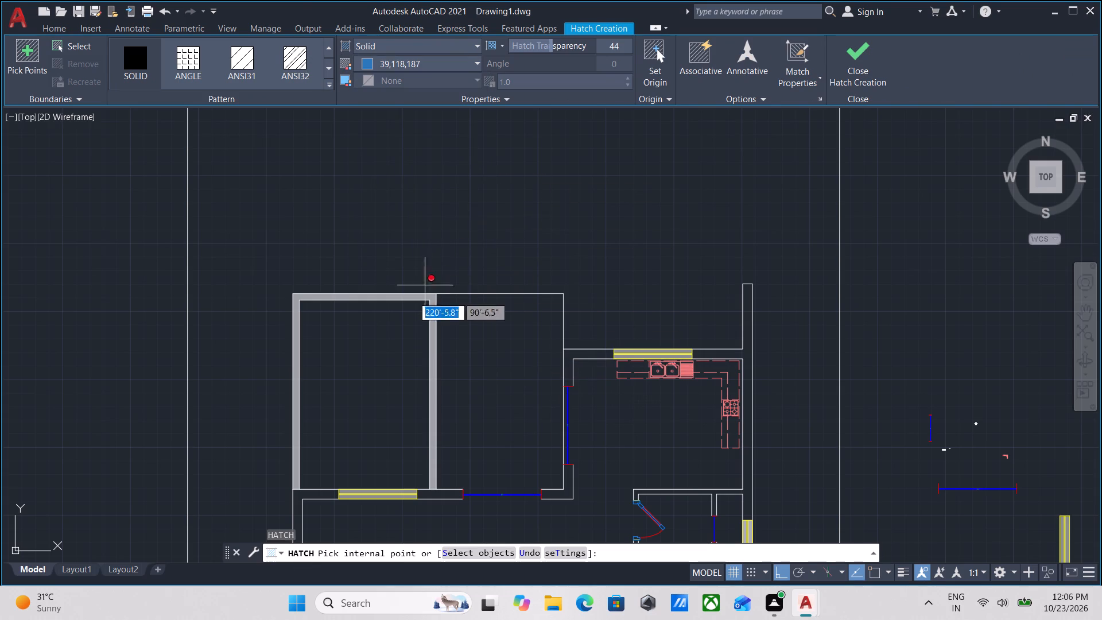
click(359, 330)
scroll(377, 312, down, 1)
drag(551, 43, 550, 43)
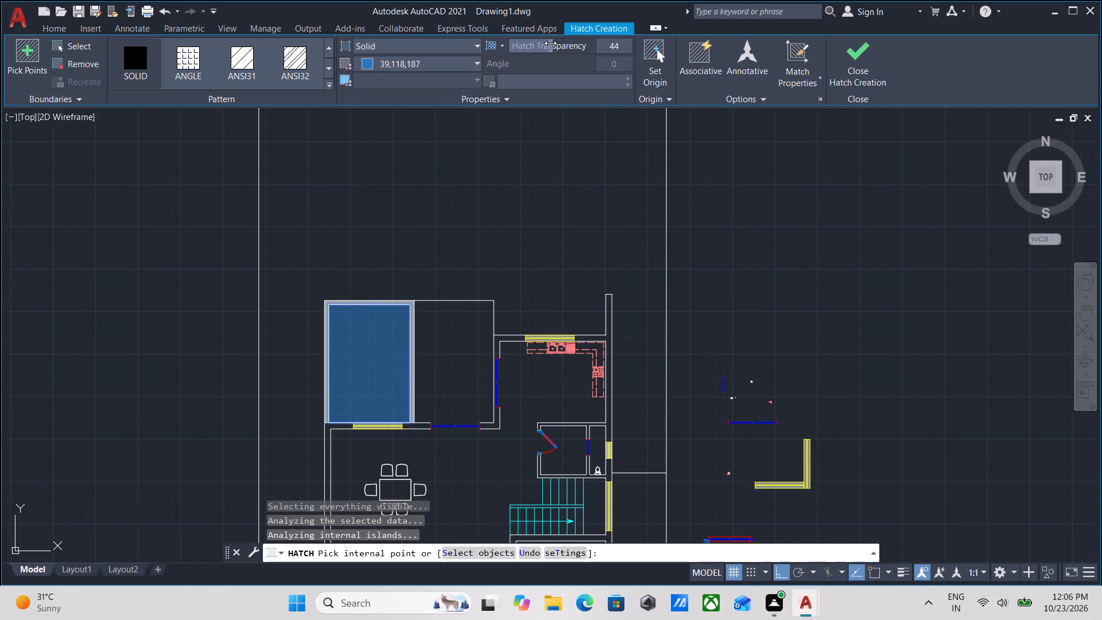
drag(550, 43, 498, 43)
scroll(405, 296, up, 3)
middle_drag(359, 347, 455, 210)
scroll(359, 347, up, 1)
scroll(463, 211, down, 3)
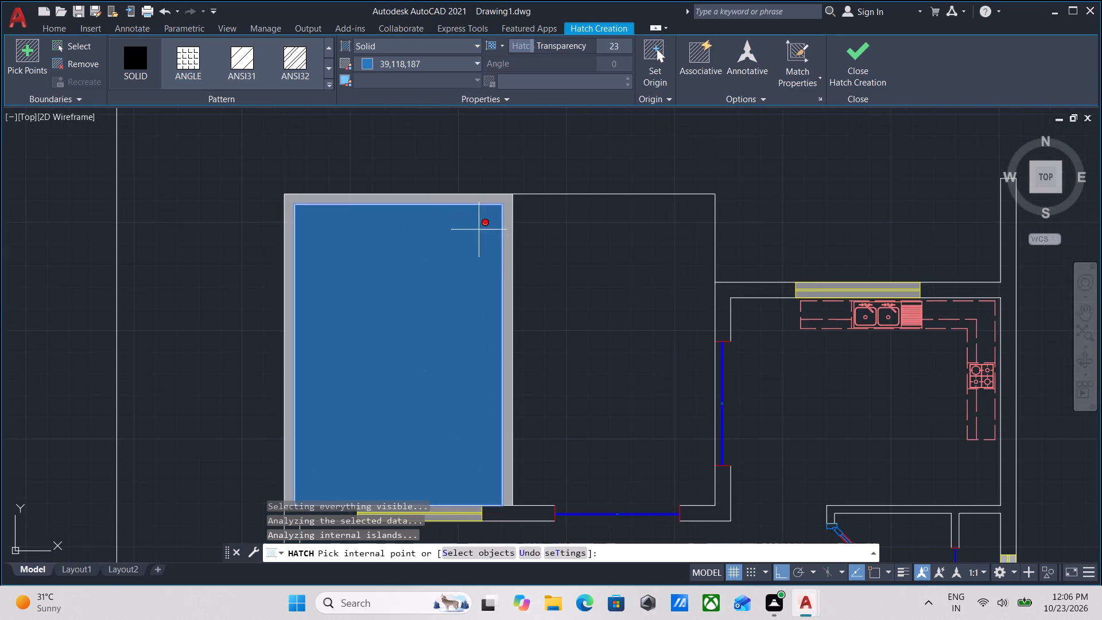
scroll(550, 272, down, 1)
middle_drag(550, 272, 440, 288)
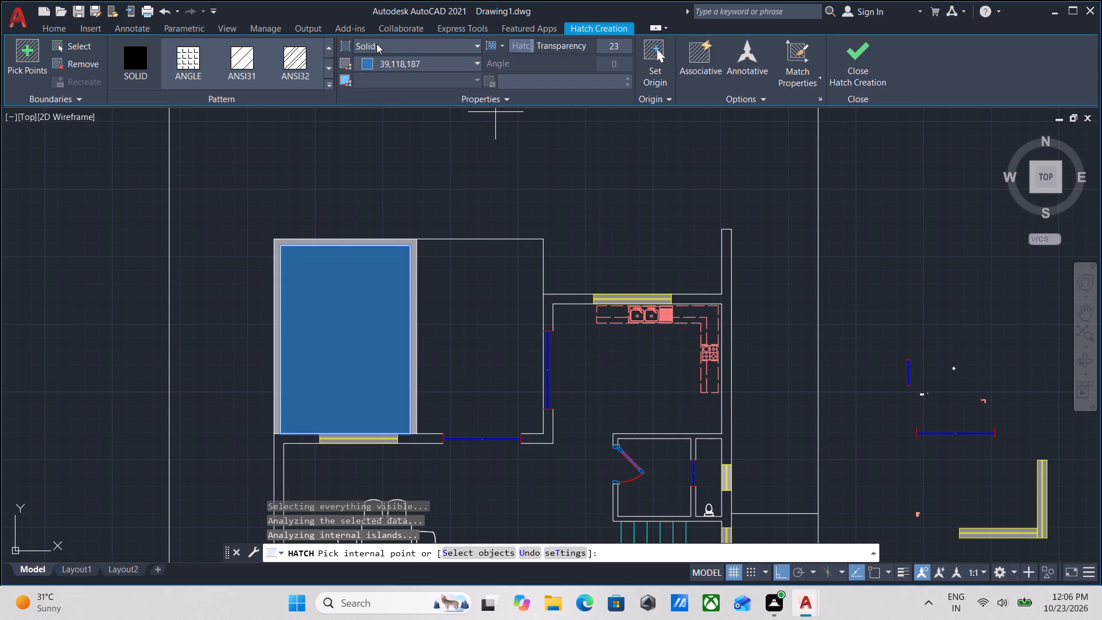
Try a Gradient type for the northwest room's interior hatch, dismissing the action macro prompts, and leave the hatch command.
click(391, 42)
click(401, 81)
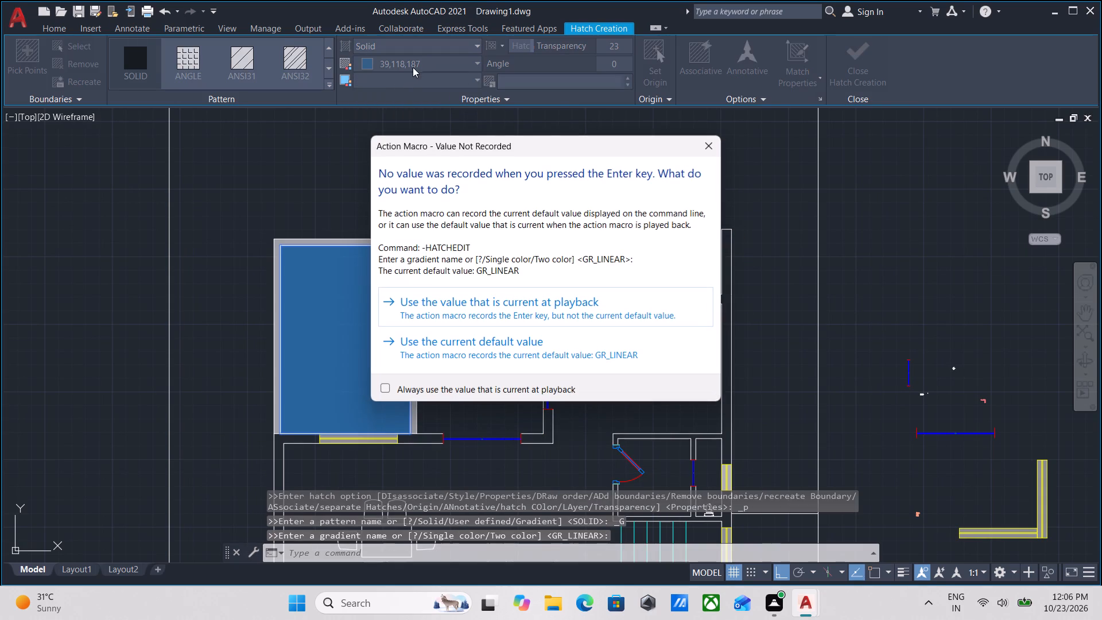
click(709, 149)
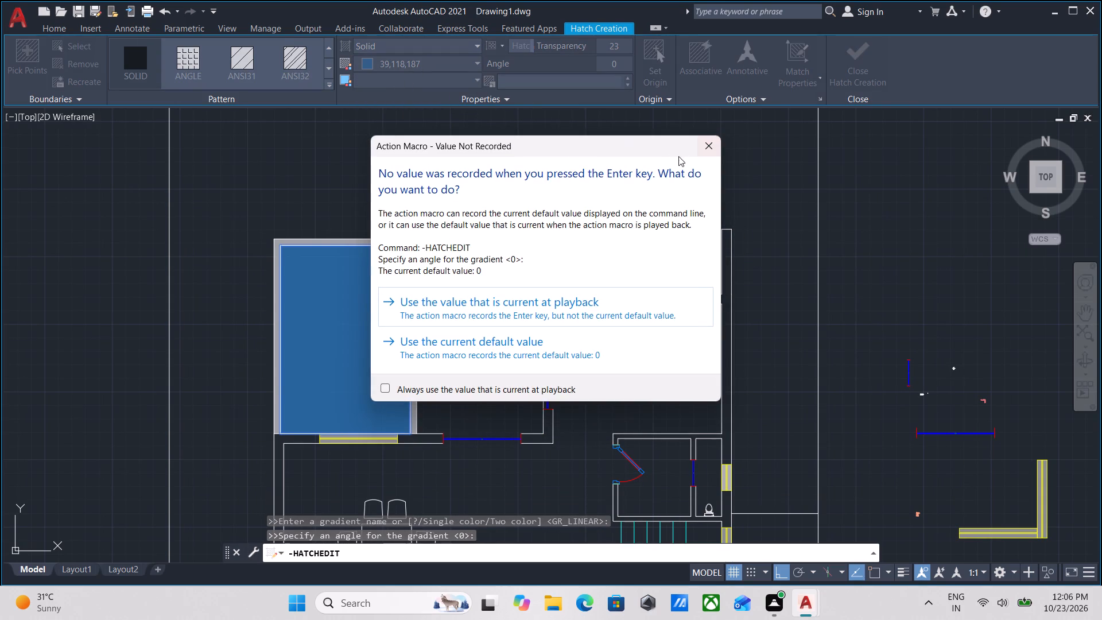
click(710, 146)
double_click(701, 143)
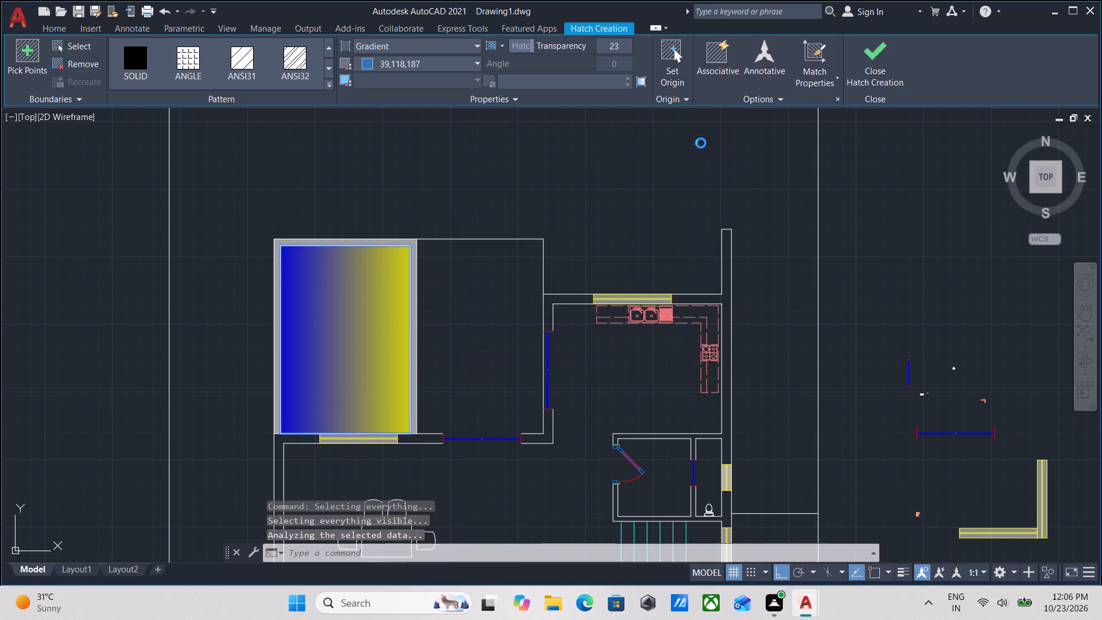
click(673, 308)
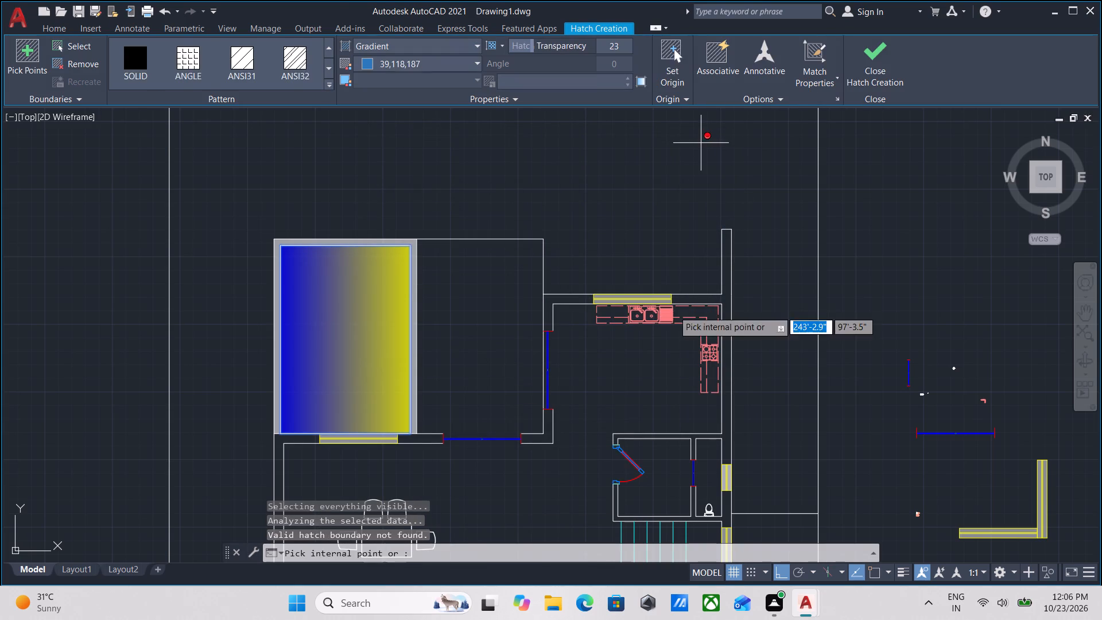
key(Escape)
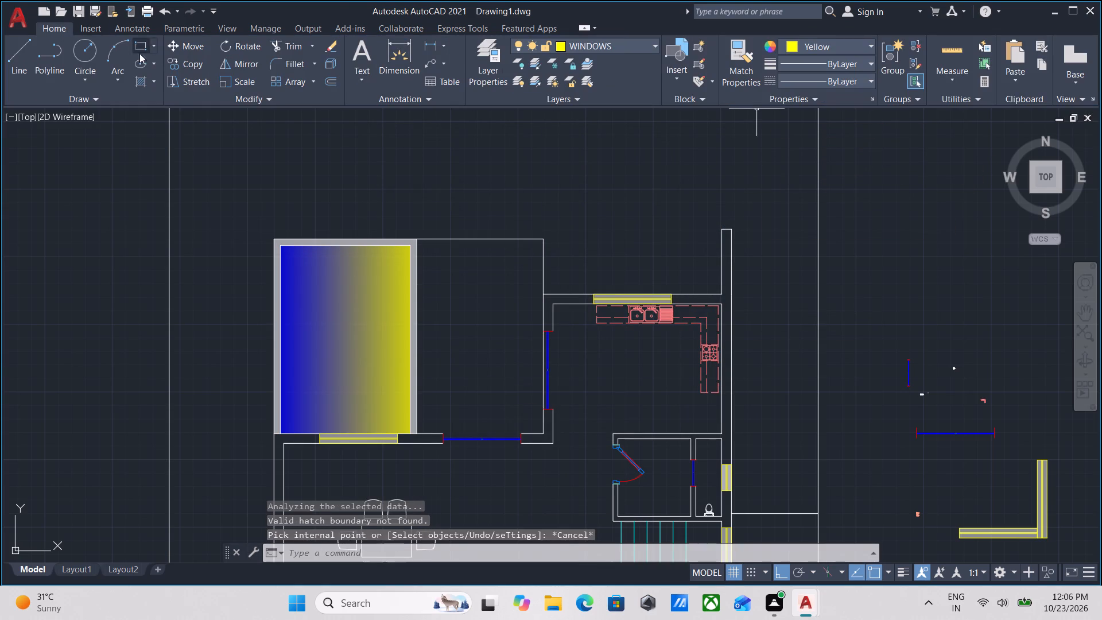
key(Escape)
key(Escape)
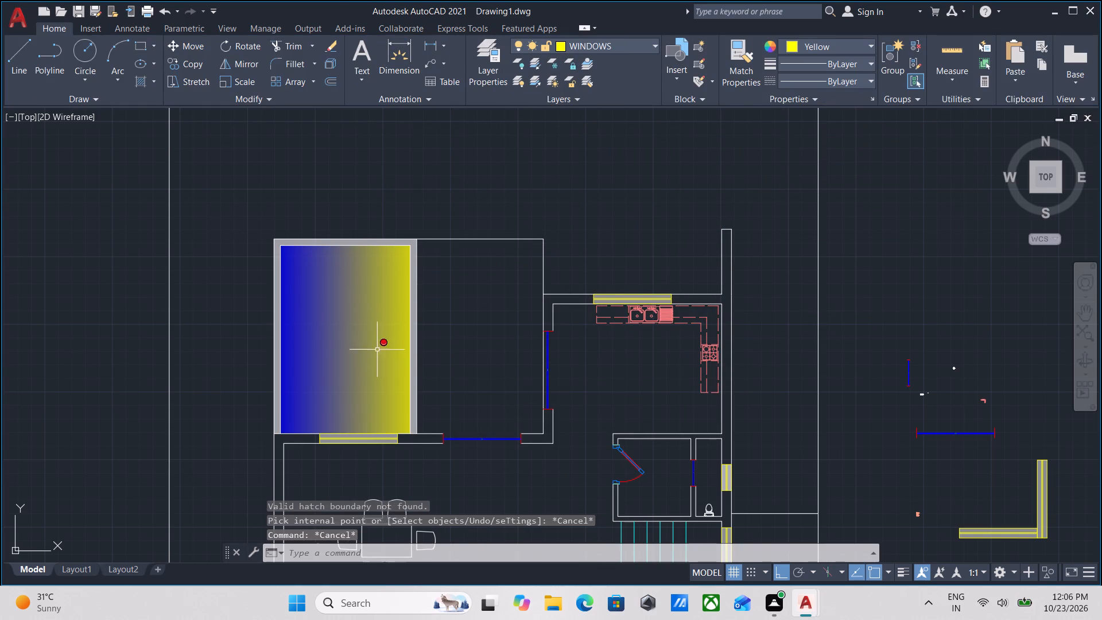
Change the northwest room's interior hatch to Solid in light blue 122,175,223 and finish editing it.
click(353, 341)
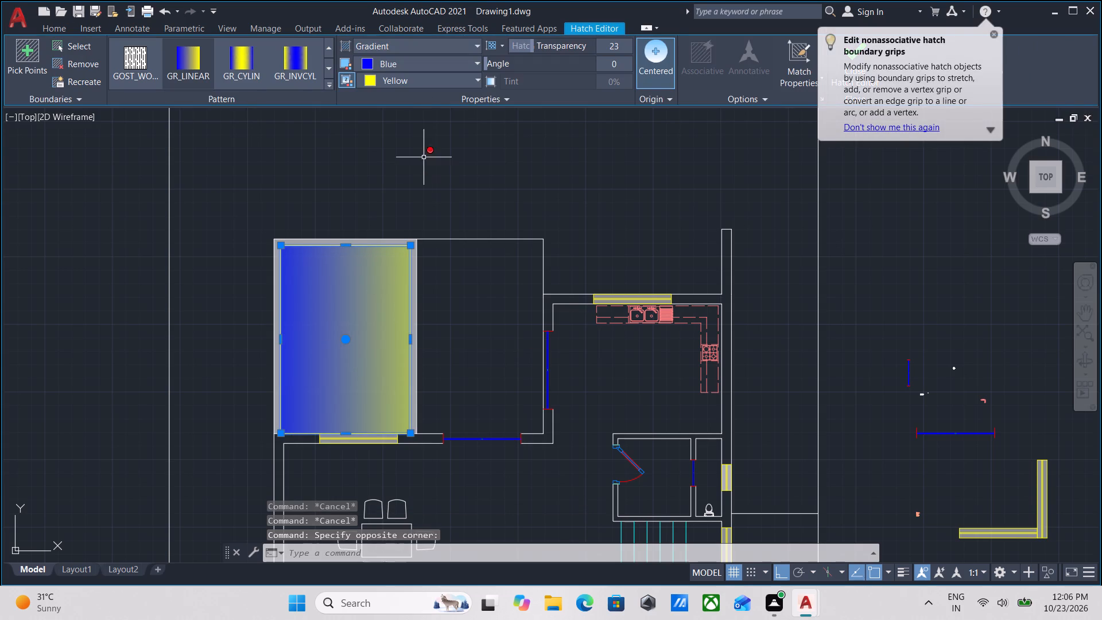
click(390, 40)
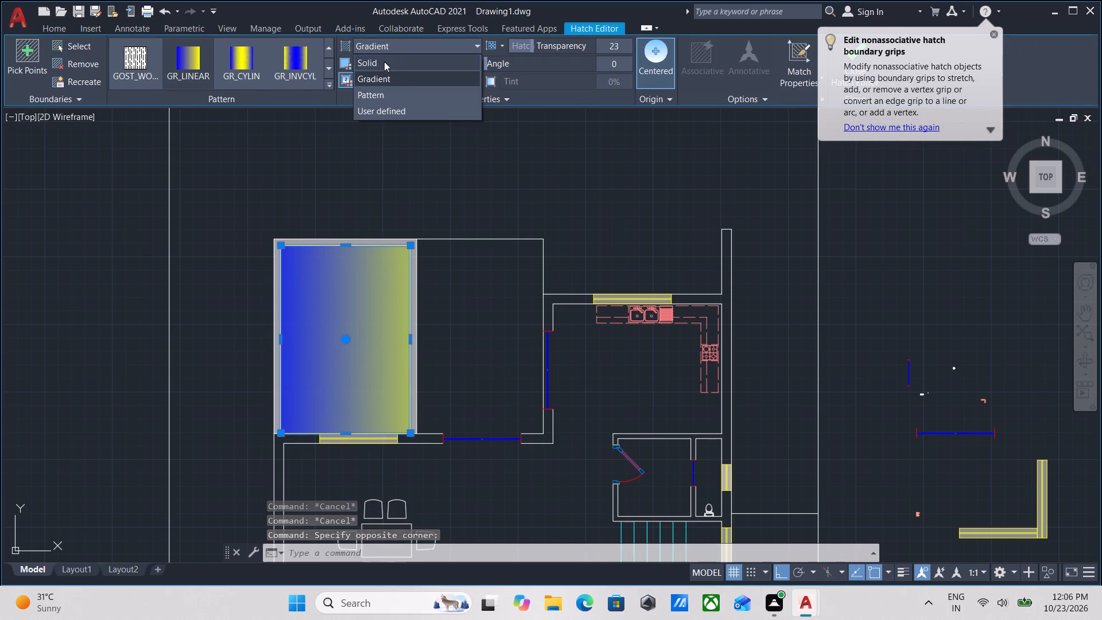
click(383, 61)
click(369, 66)
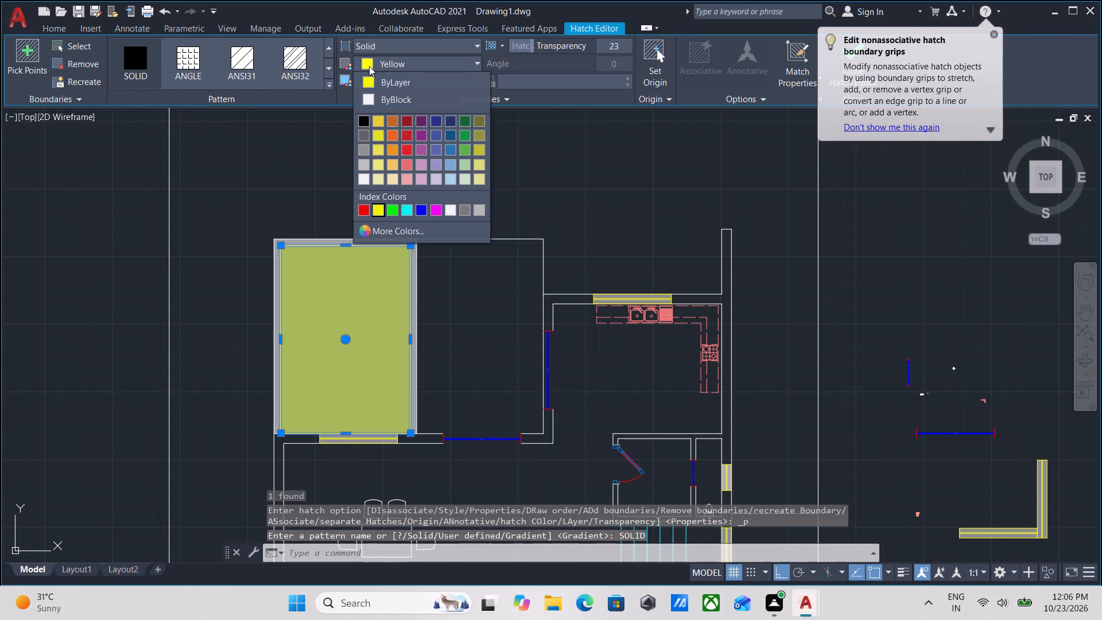
click(453, 162)
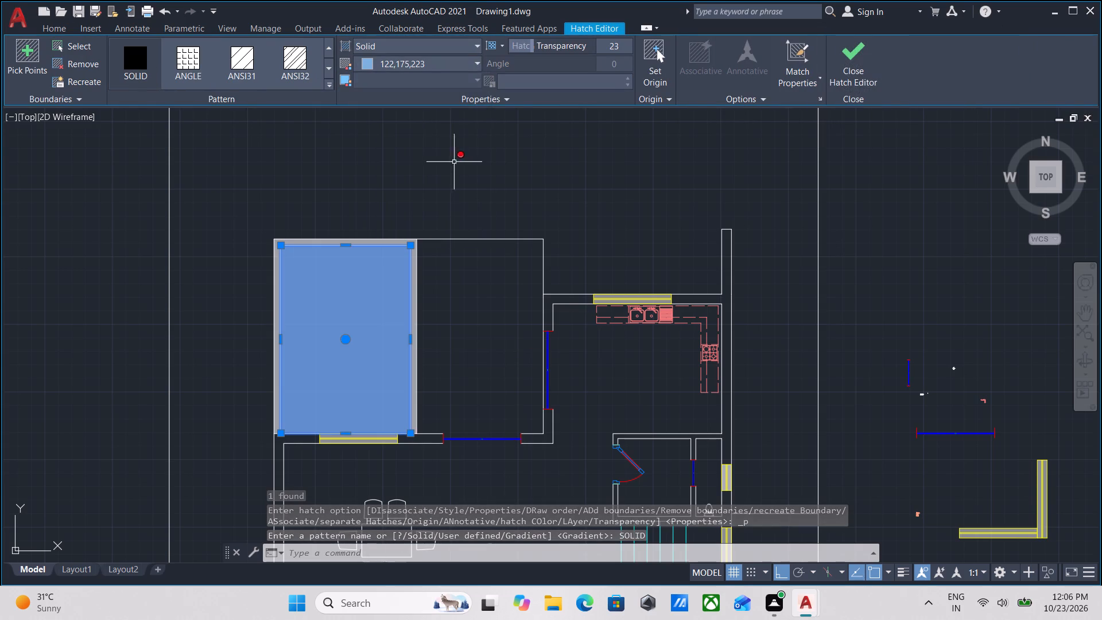
click(847, 53)
scroll(448, 331, up, 2)
scroll(448, 331, down, 3)
middle_drag(466, 319, 494, 294)
scroll(499, 290, up, 2)
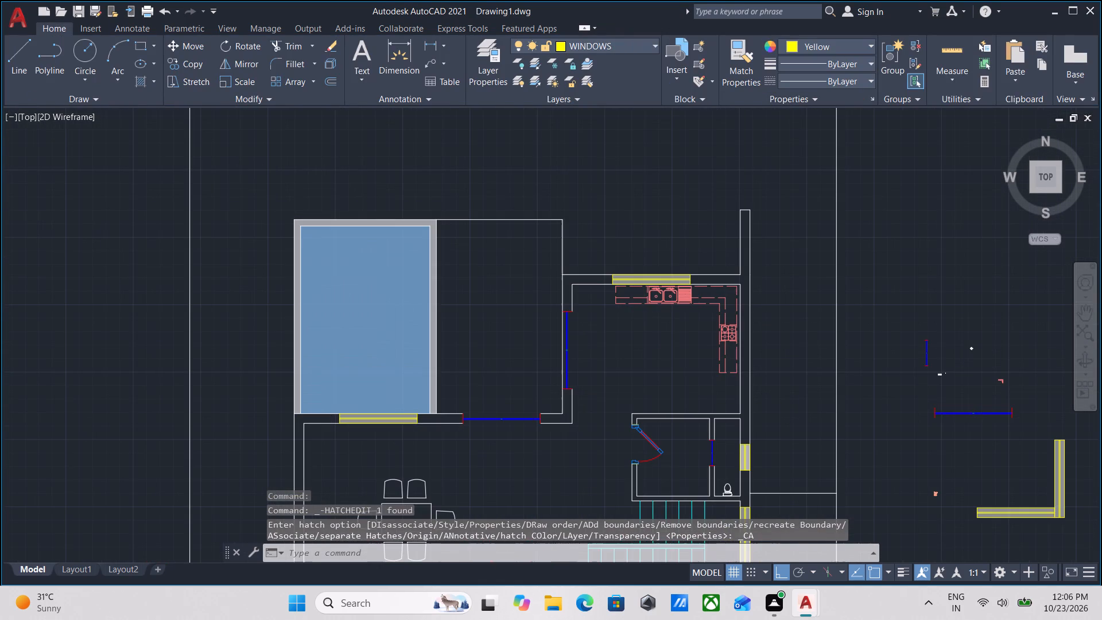
Look over the block library in Autocad Blocks.dwg and return to the Drawing1 floor plan.
scroll(499, 290, down, 1)
middle_drag(499, 290, 495, 335)
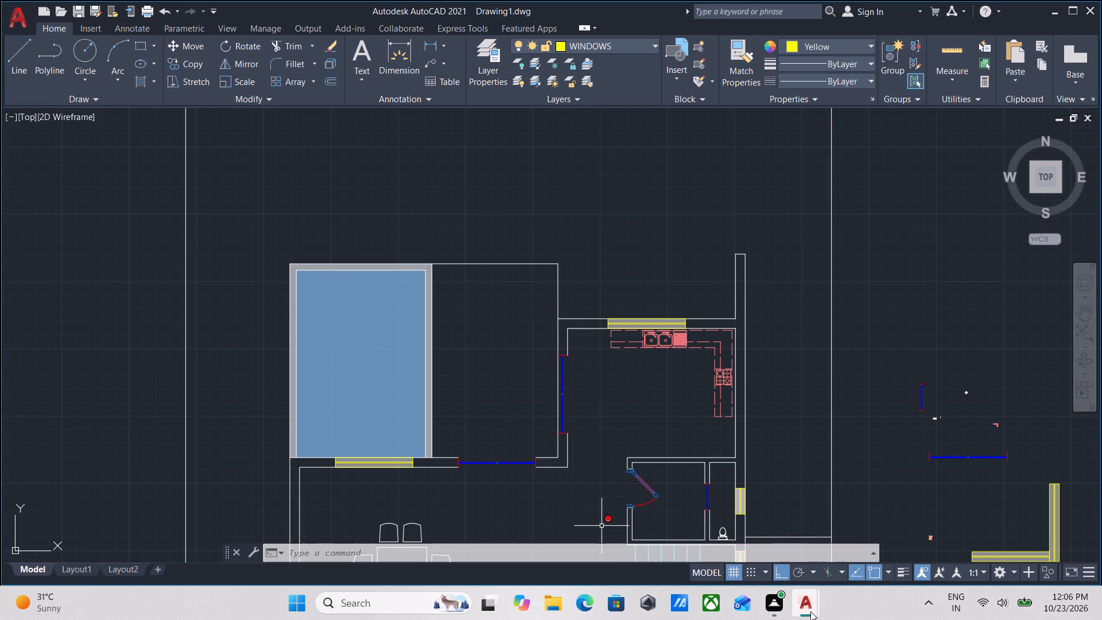
click(875, 548)
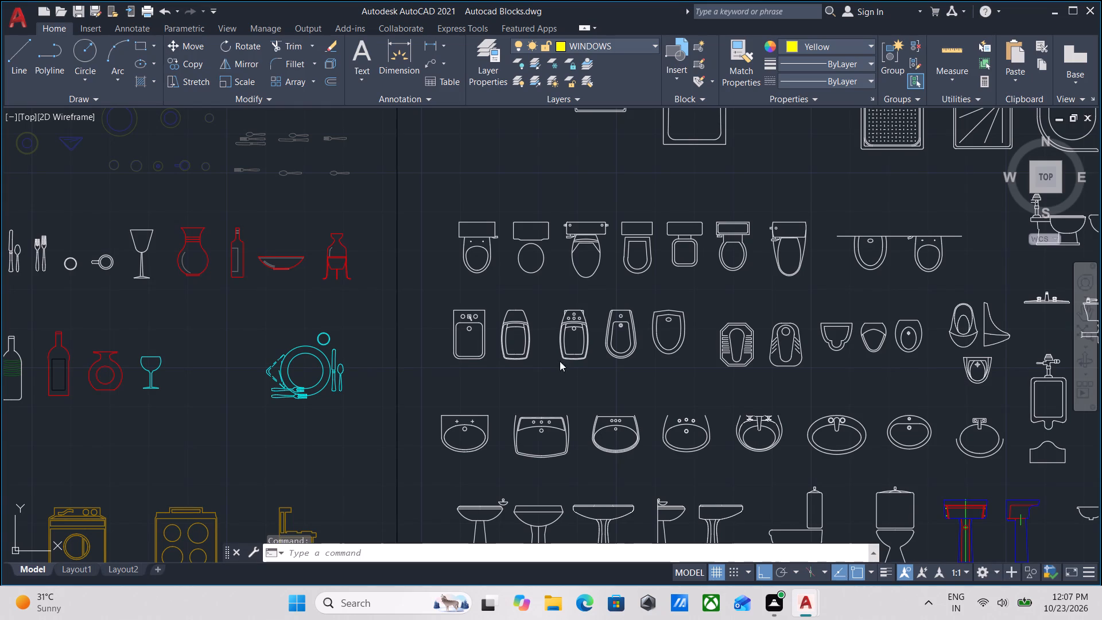
scroll(561, 352, down, 3)
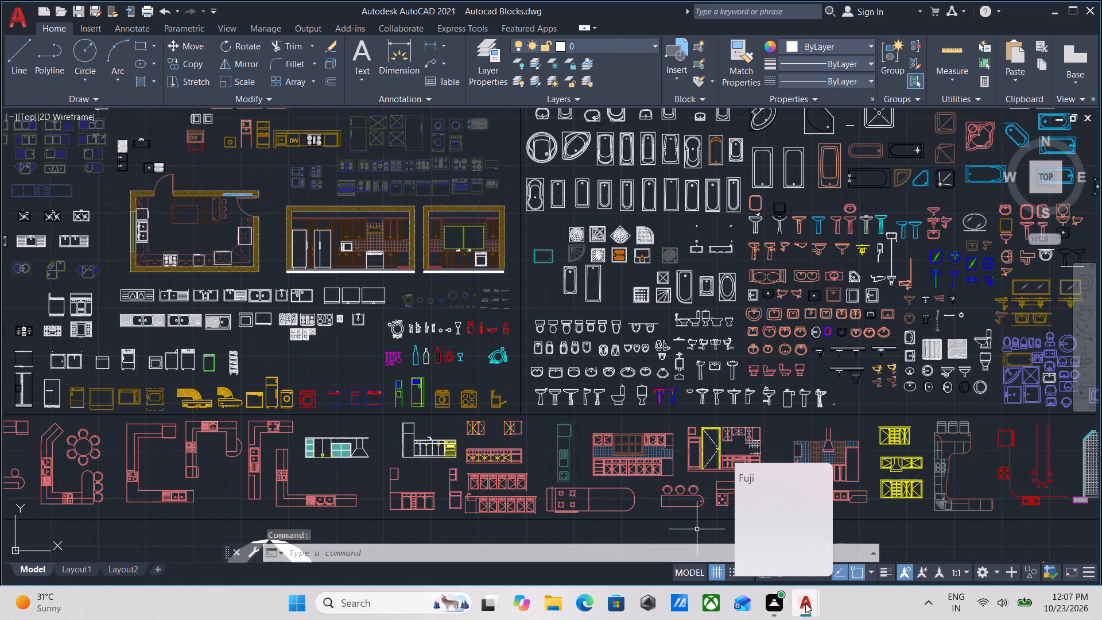
click(743, 538)
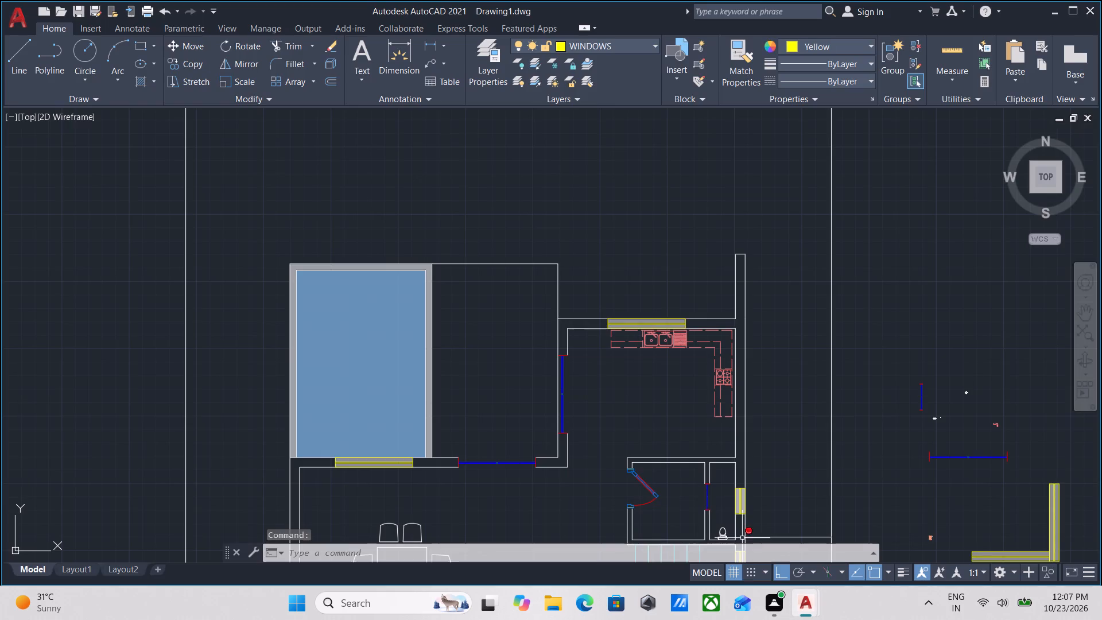
scroll(505, 390, up, 2)
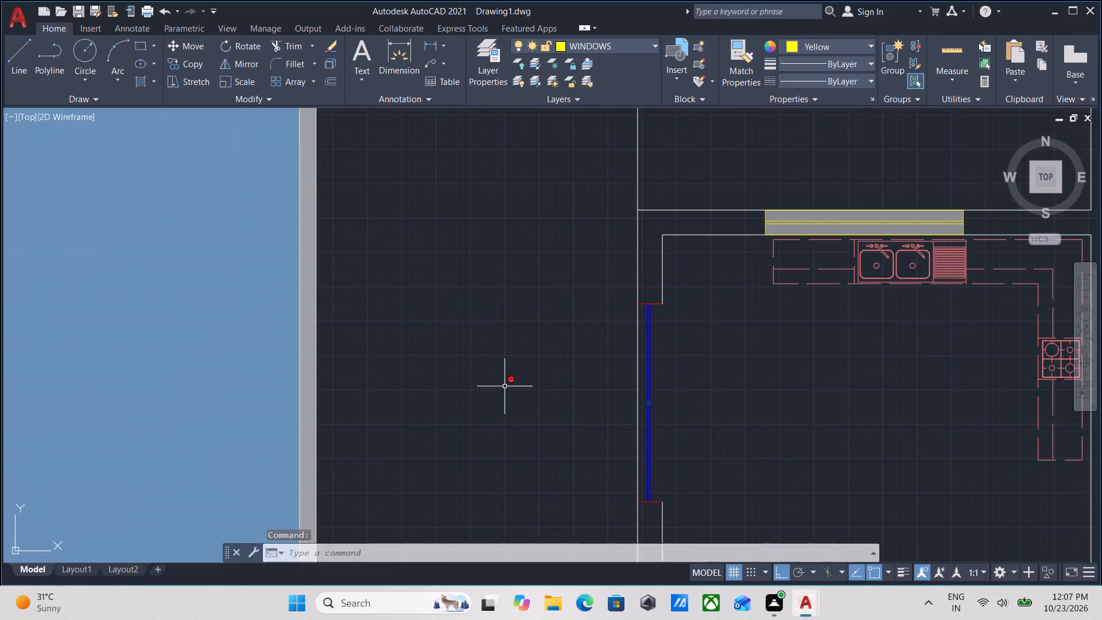
middle_drag(502, 383, 542, 489)
scroll(532, 390, down, 2)
middle_drag(532, 390, 532, 453)
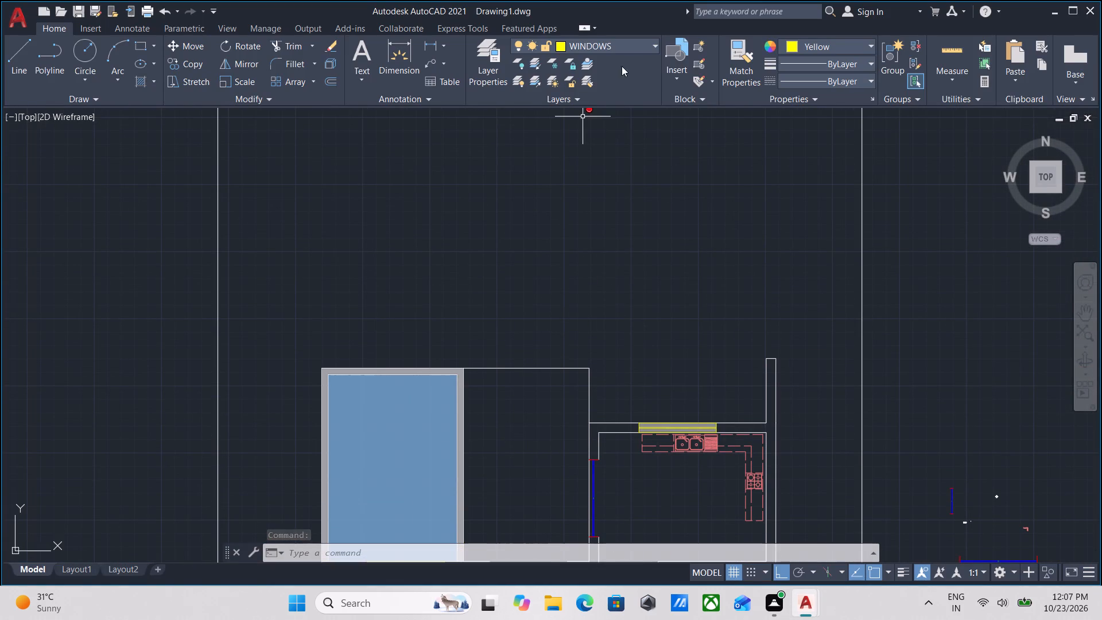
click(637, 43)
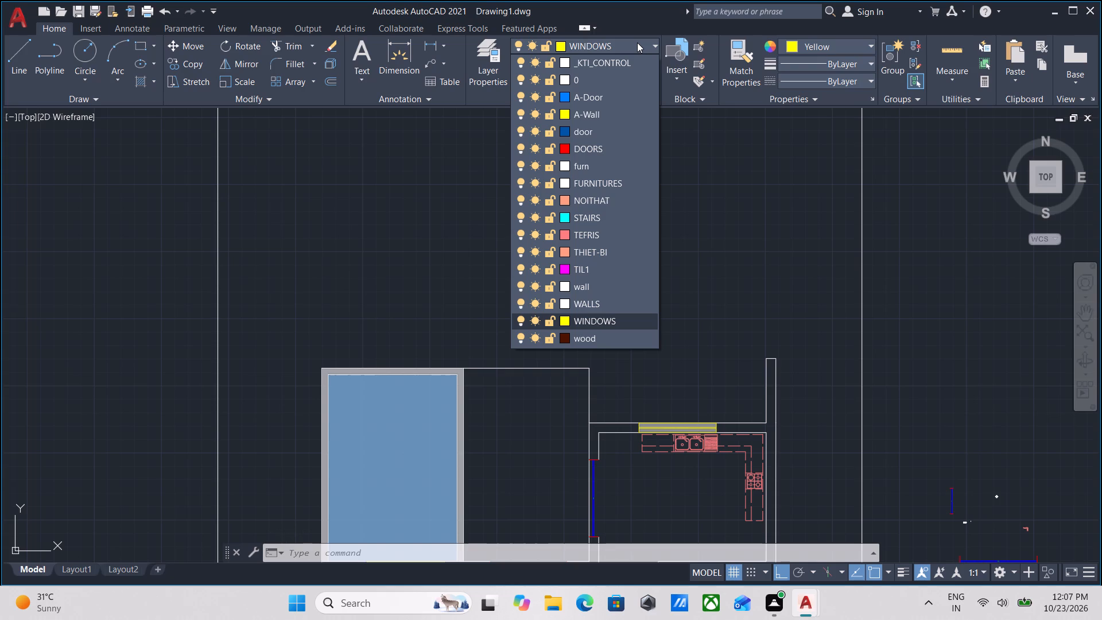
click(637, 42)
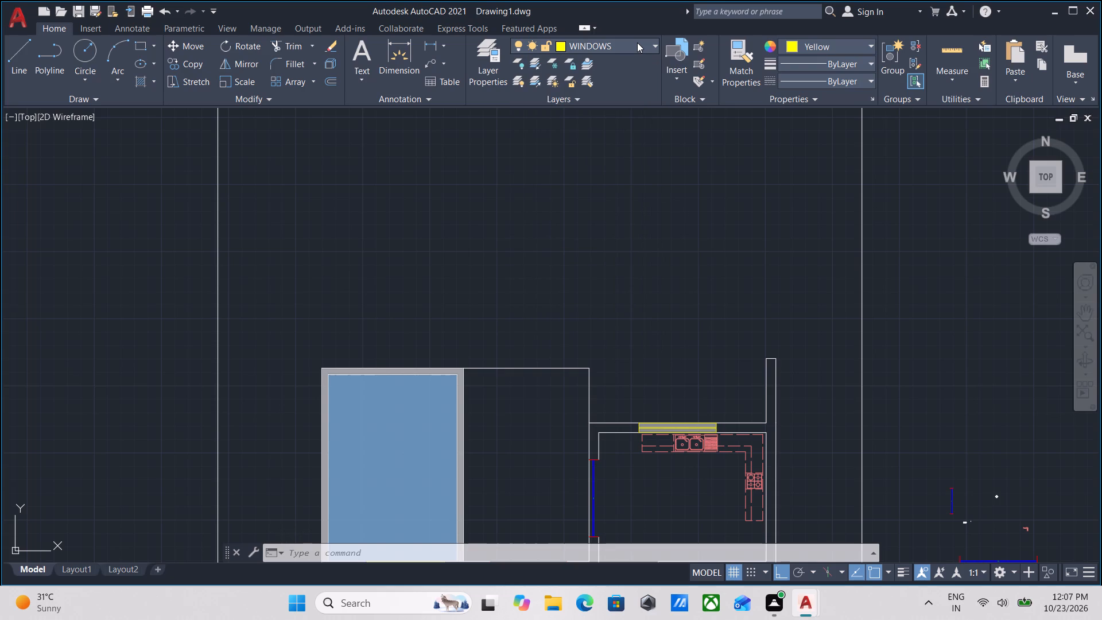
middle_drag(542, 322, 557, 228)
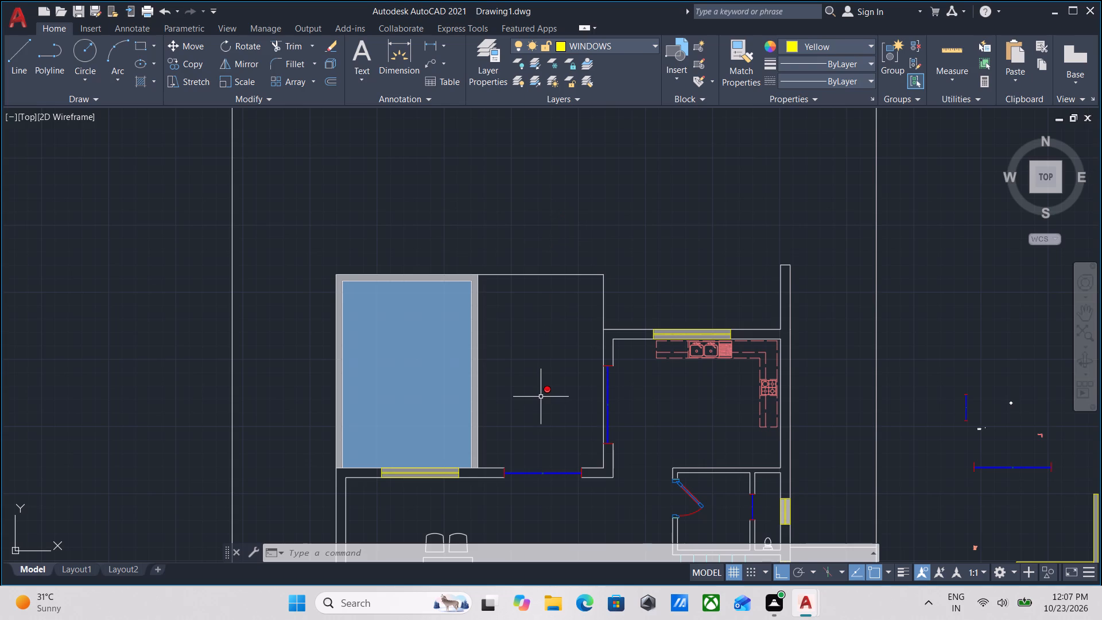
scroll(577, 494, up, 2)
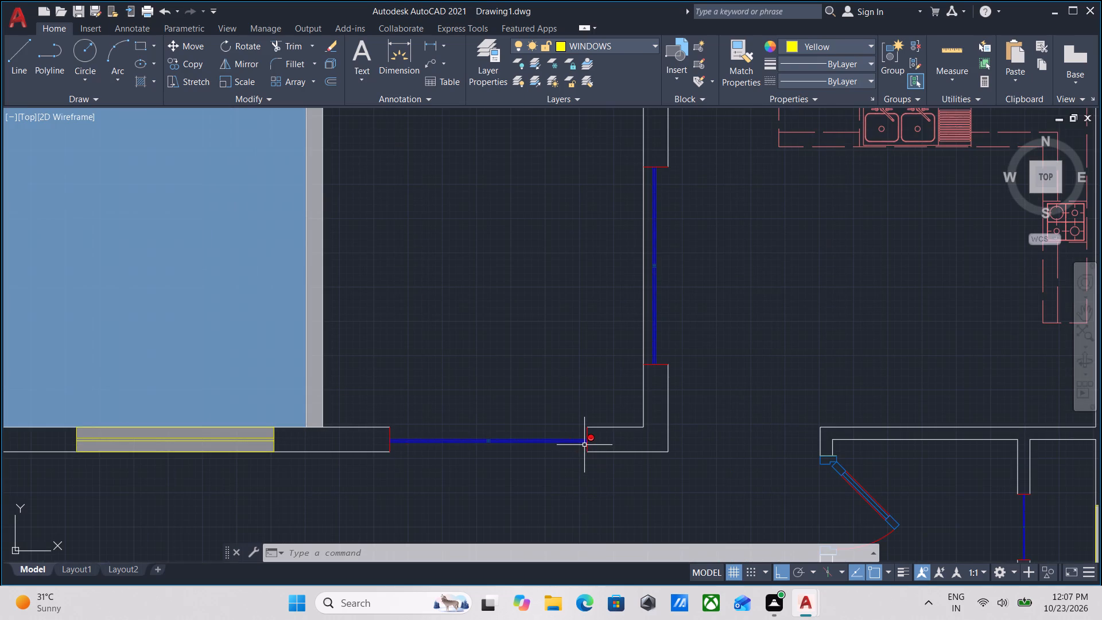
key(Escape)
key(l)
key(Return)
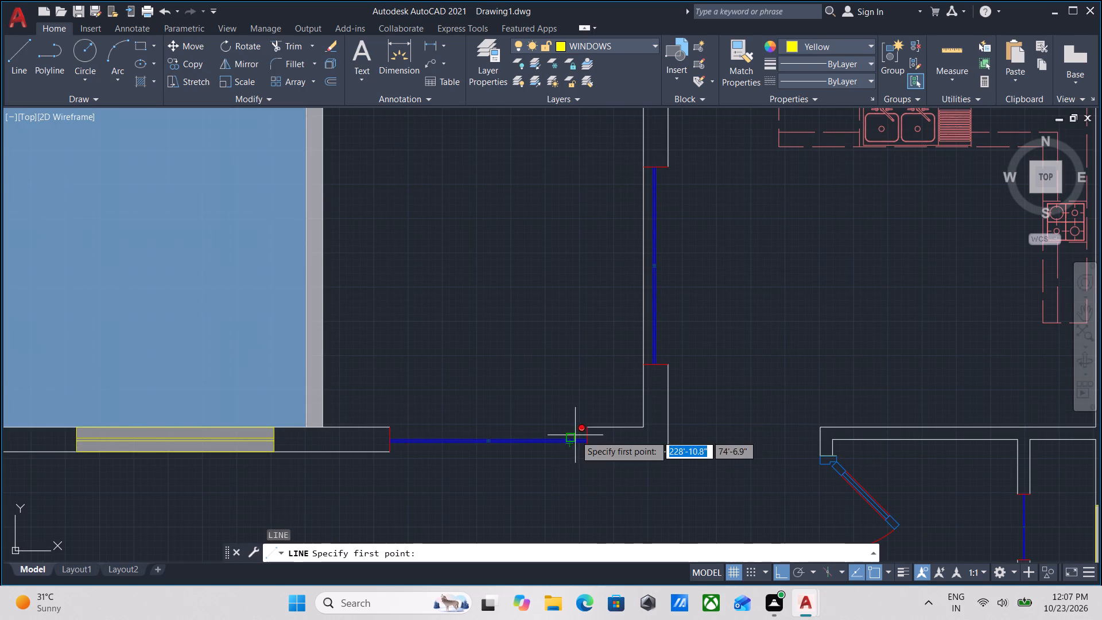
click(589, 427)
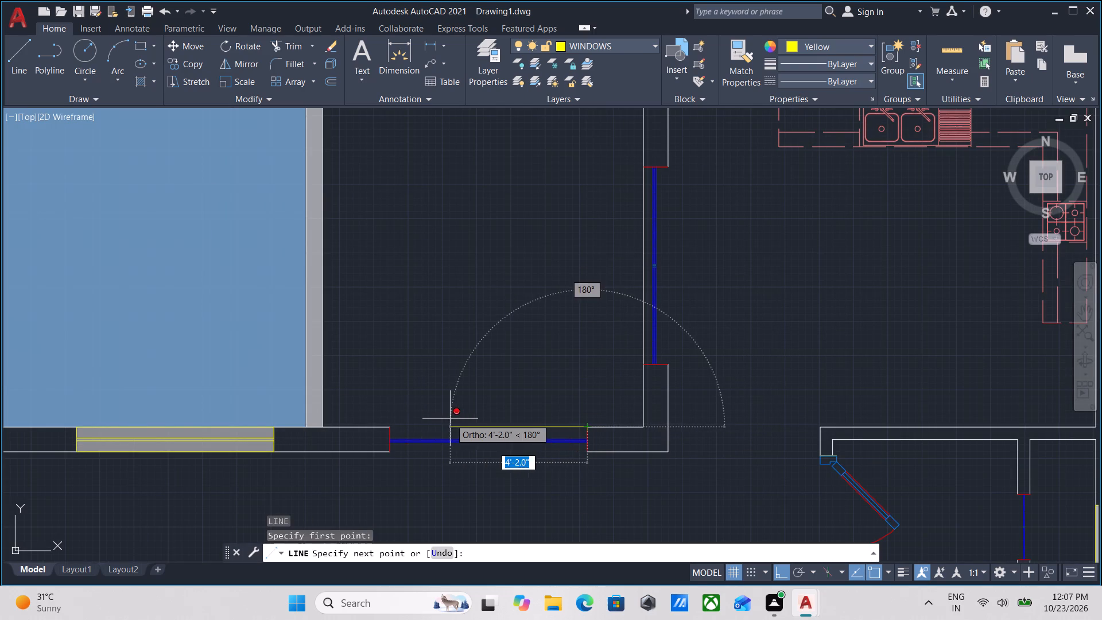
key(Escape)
Draw a 6' line on the WALLS layer across the north edge of the blue sliding door opening south of the unhatched area.
click(608, 38)
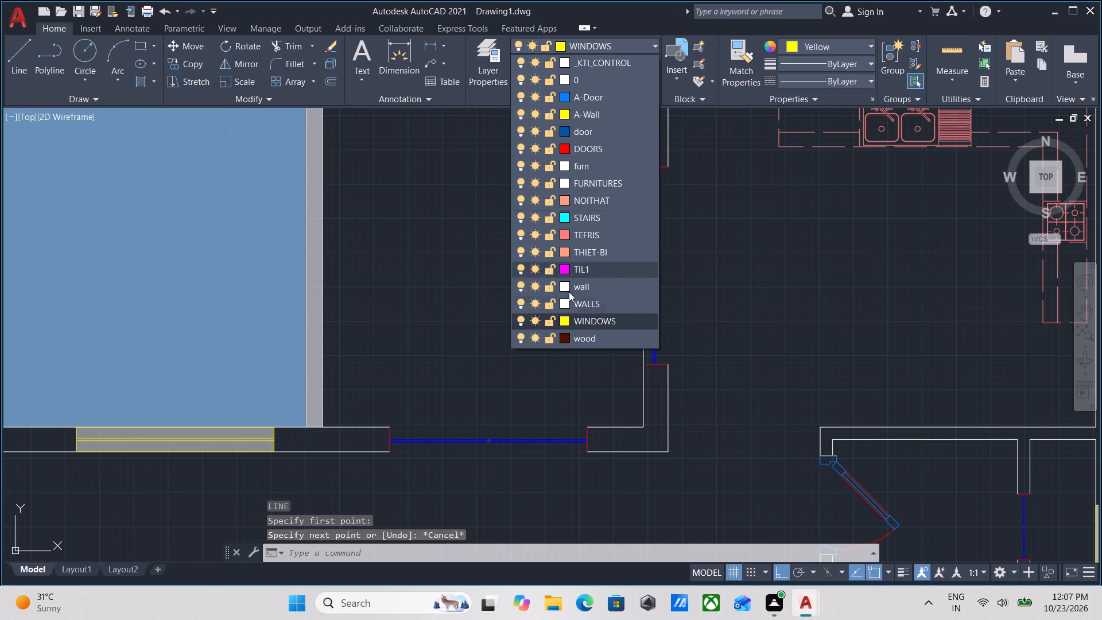
click(578, 300)
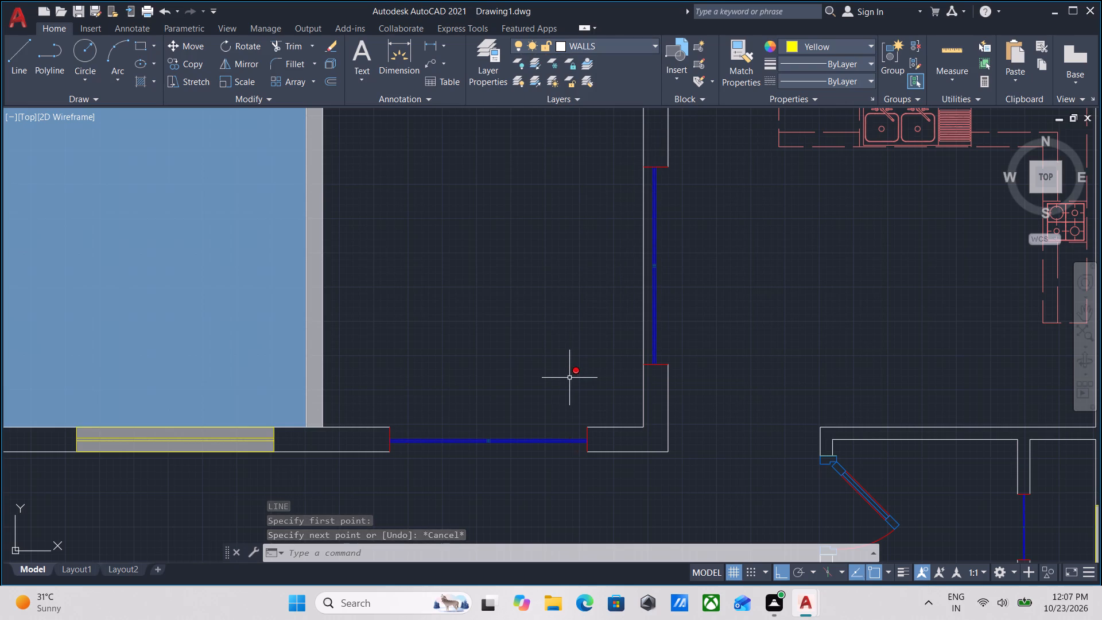
key(l)
key(Return)
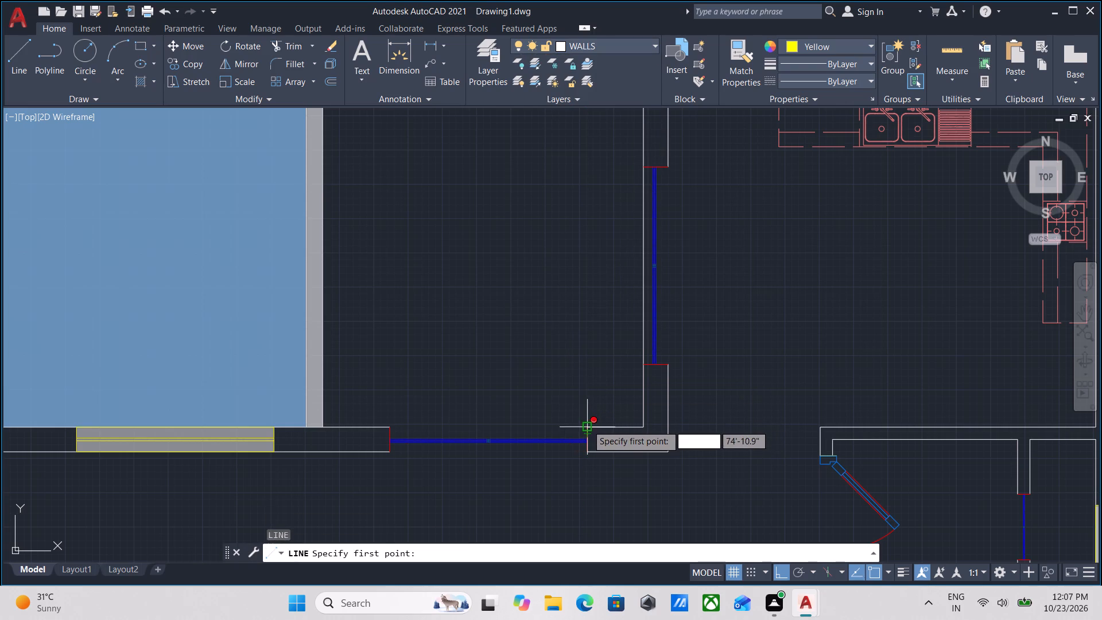
click(587, 425)
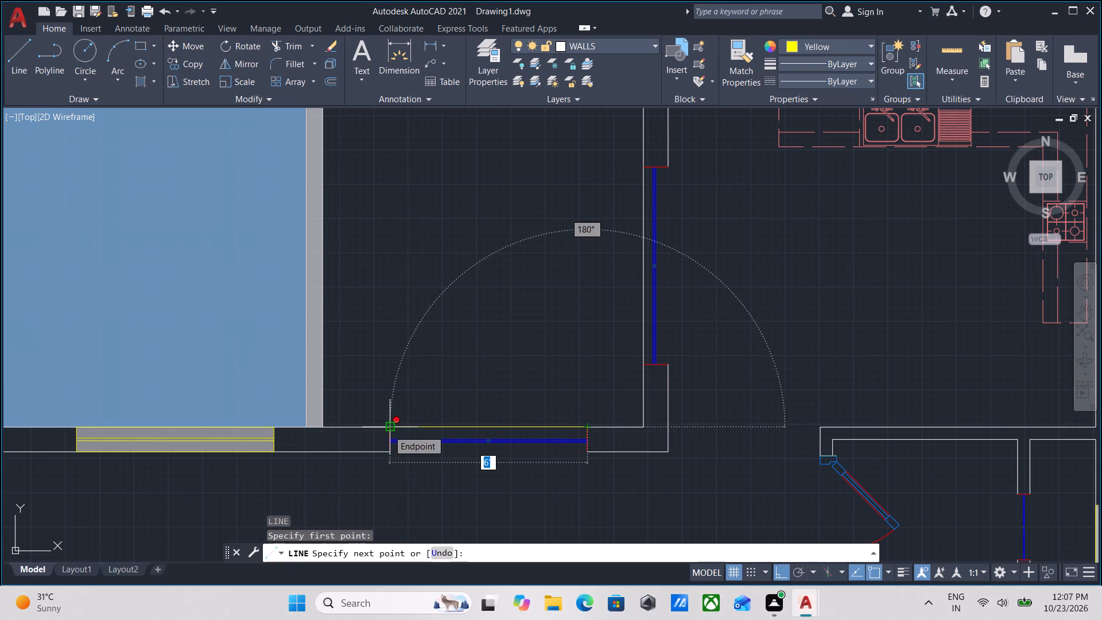
click(388, 430)
key(Escape)
Set the current object colour to white 255,255,255.
click(787, 48)
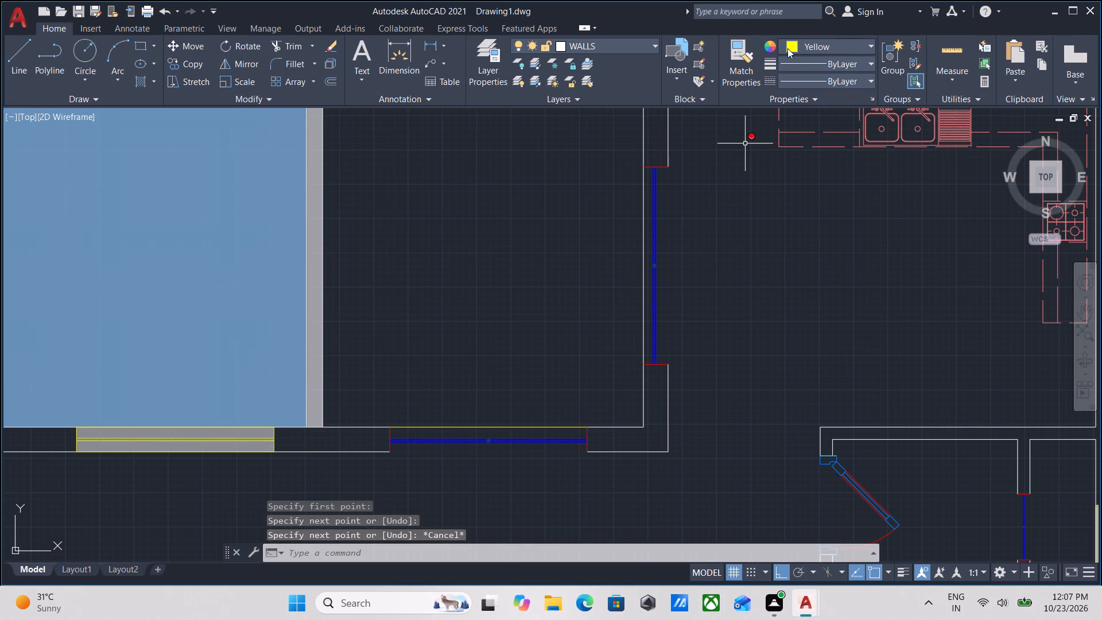
click(785, 158)
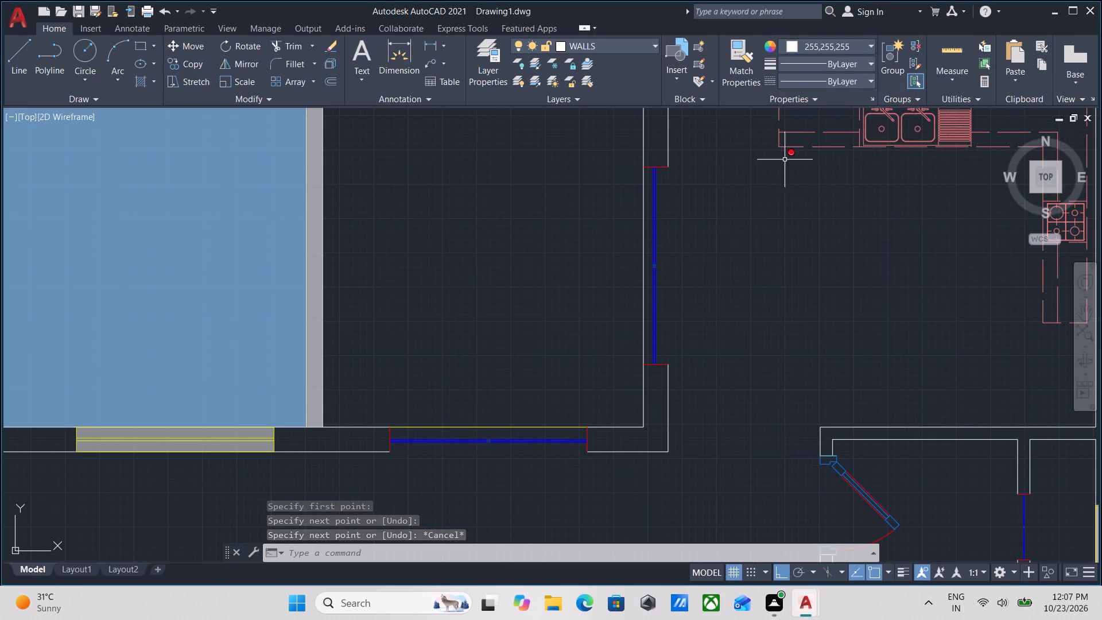
Change the yellow line across the sliding door opening to index colour white.
click(515, 432)
click(509, 417)
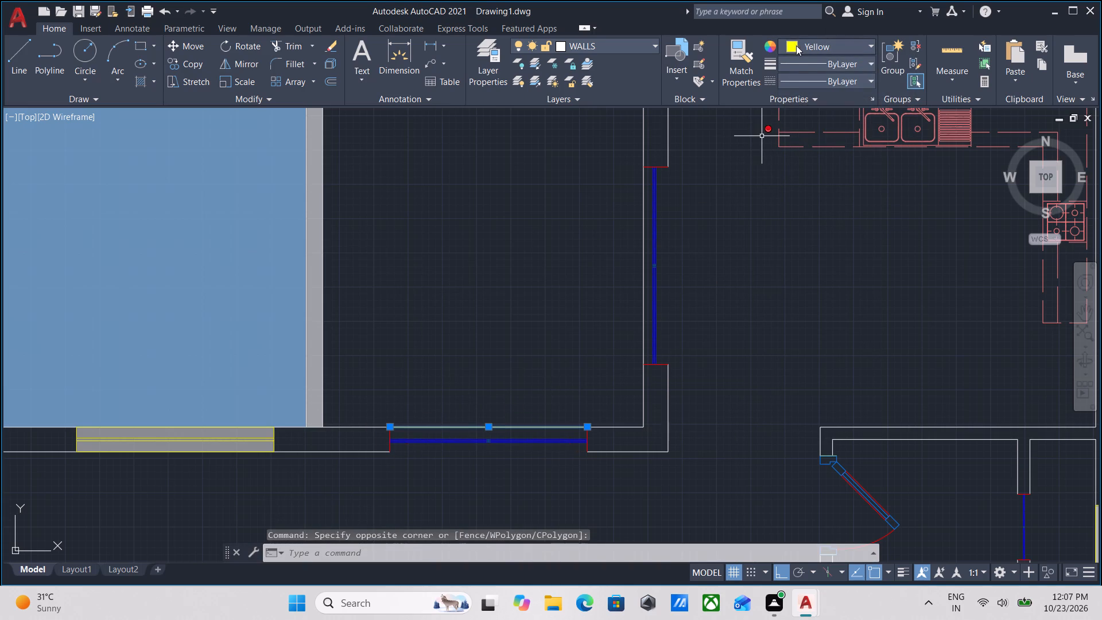
click(790, 46)
click(874, 192)
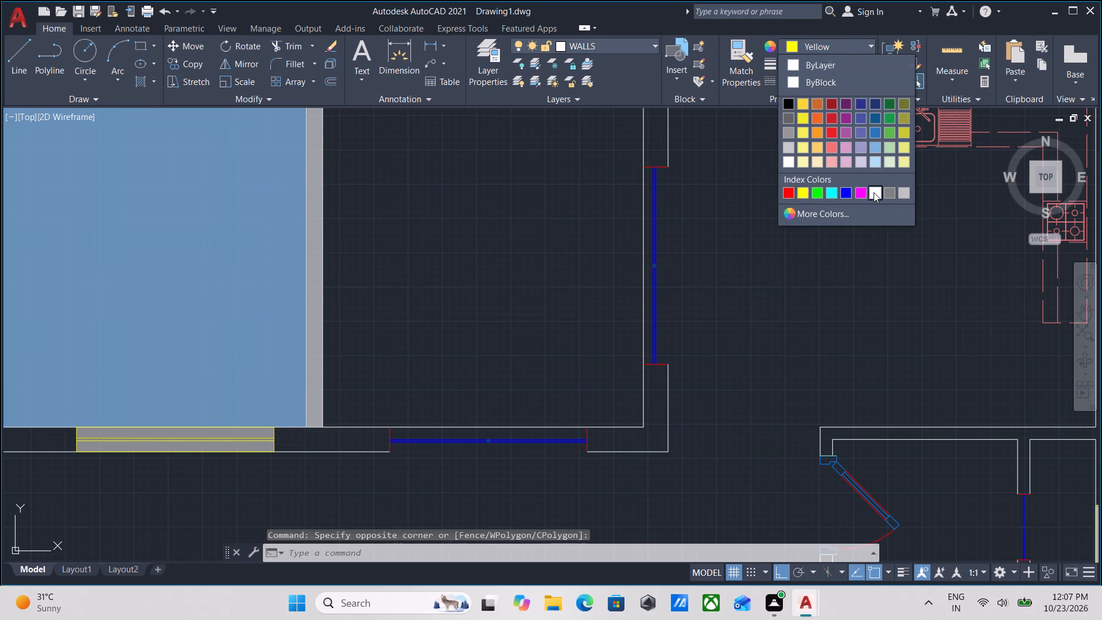
key(Escape)
Hatch the area between the blue room and the kitchen with a Solid fill in orange 248,153,30.
scroll(593, 224, down, 1)
middle_drag(592, 228, 569, 322)
scroll(568, 326, down, 1)
middle_drag(564, 316, 555, 334)
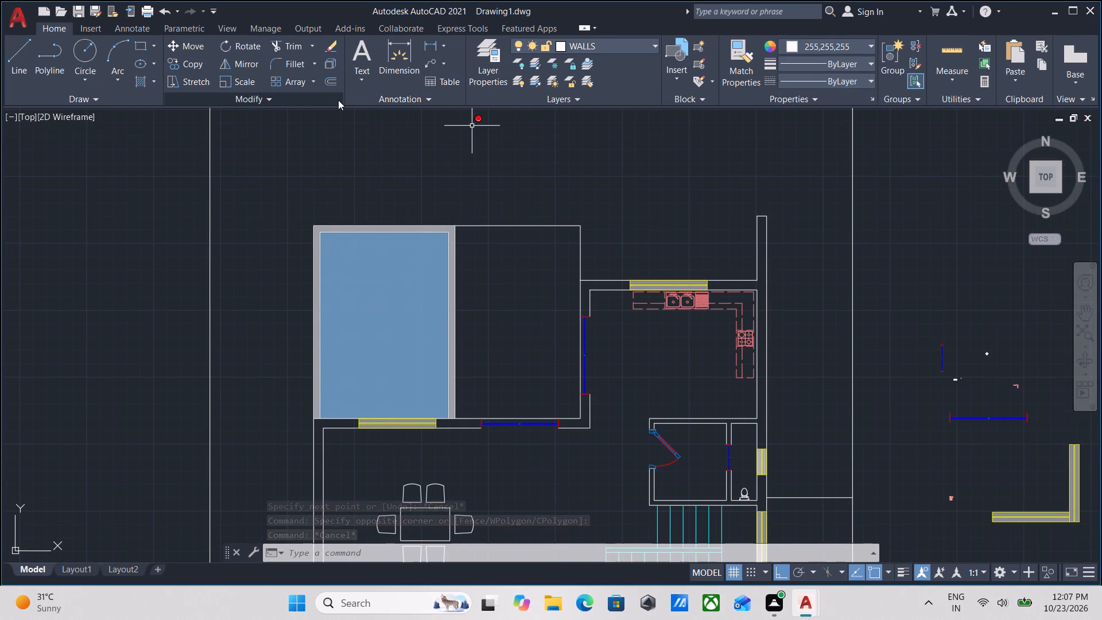
scroll(390, 259, up, 1)
middle_drag(565, 271, 399, 269)
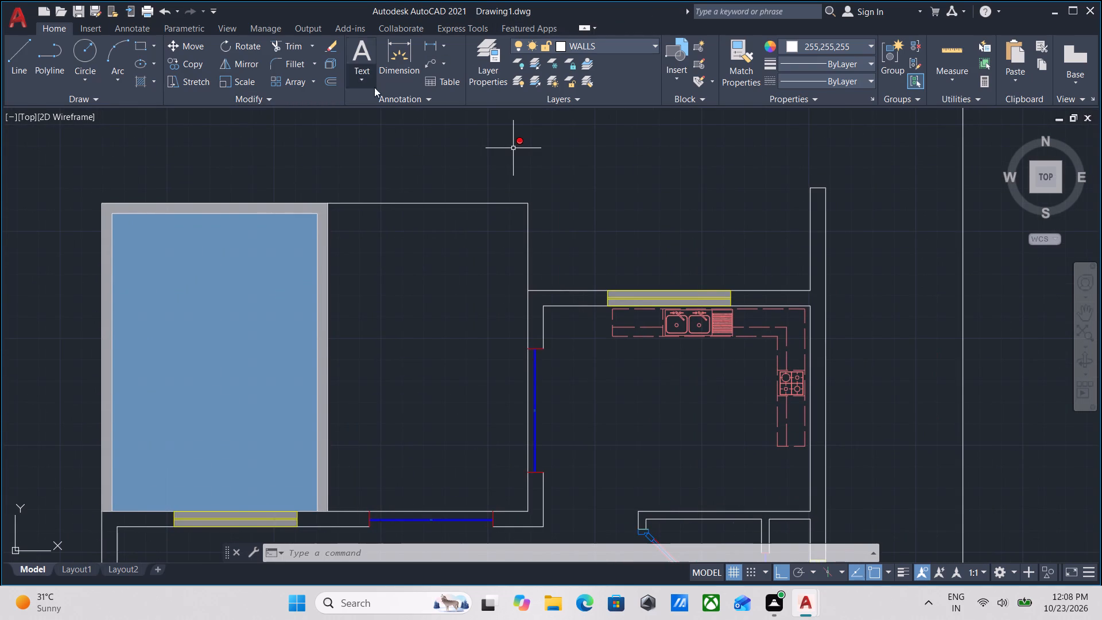
key(h)
key(Return)
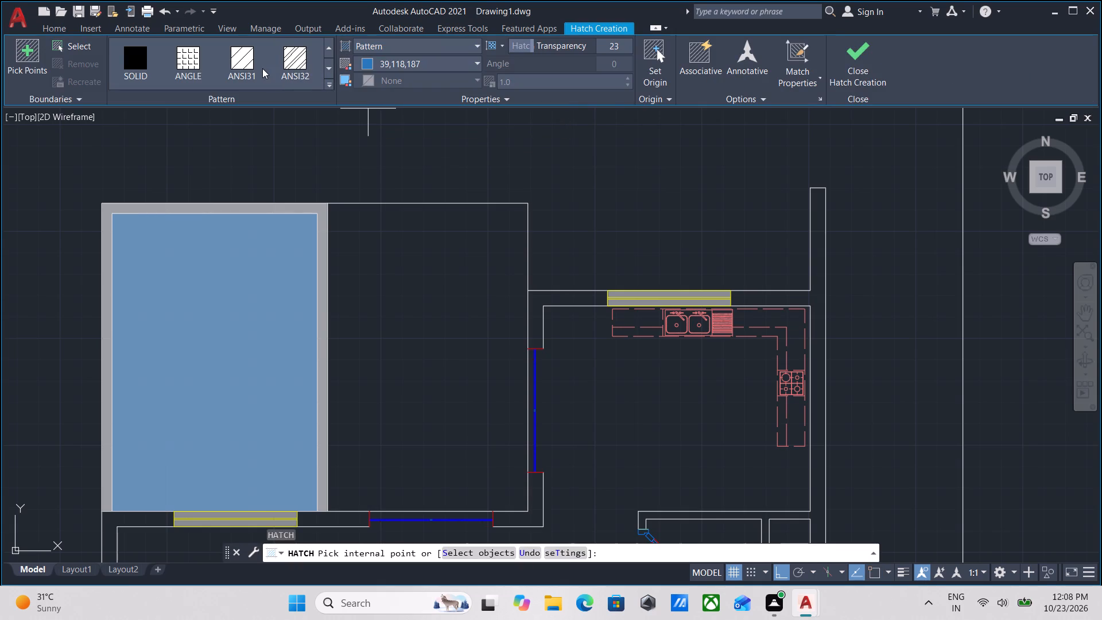
click(382, 44)
click(372, 59)
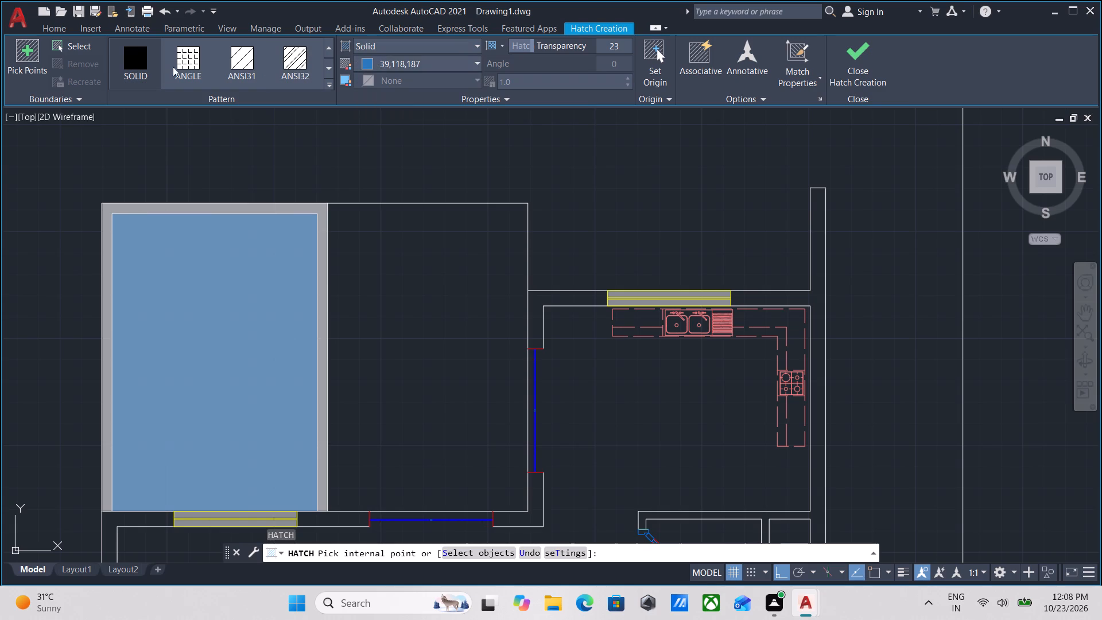
click(147, 68)
click(138, 68)
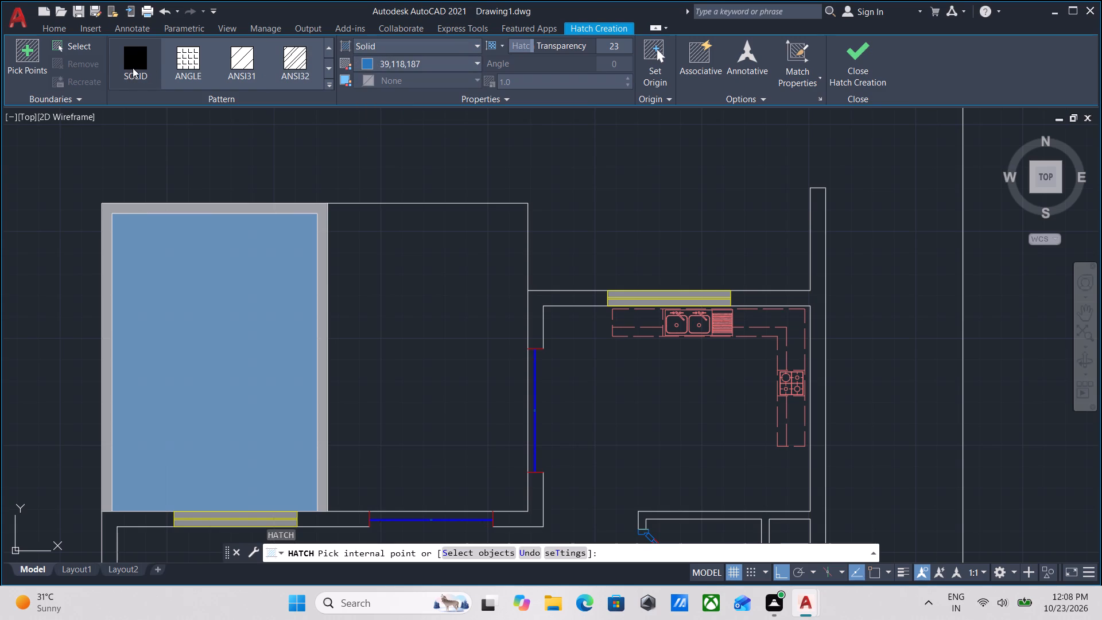
click(134, 67)
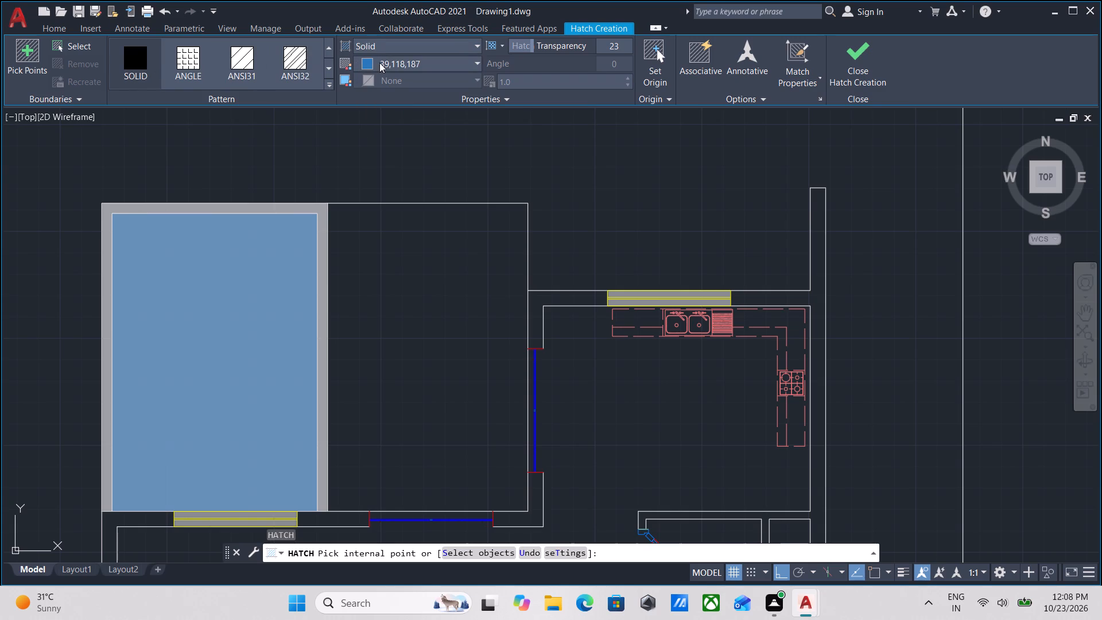
click(371, 60)
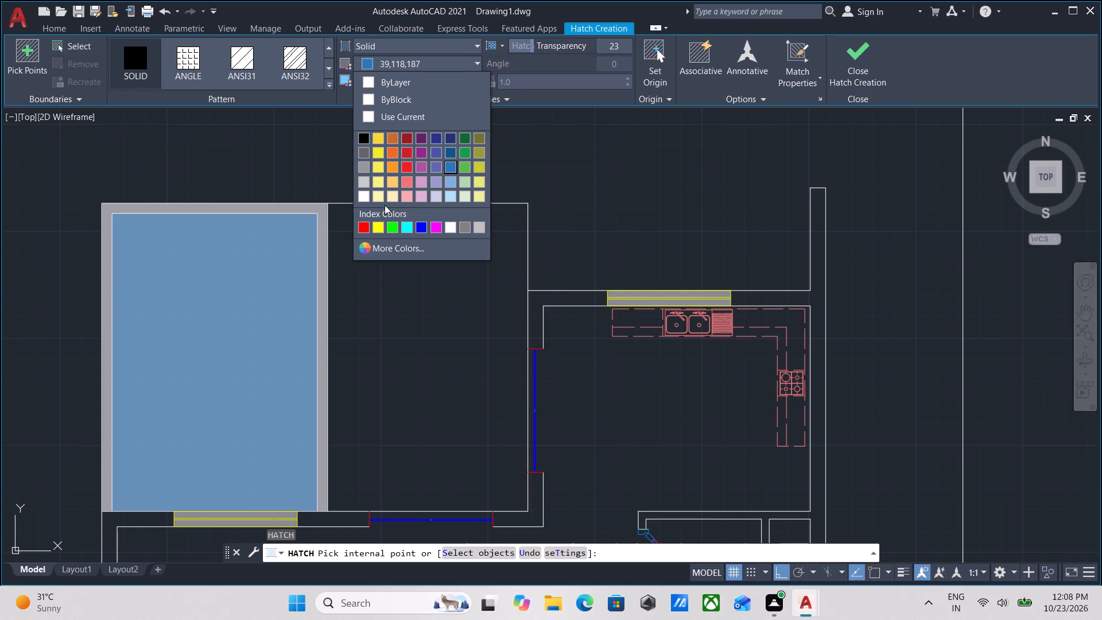
click(395, 165)
click(425, 290)
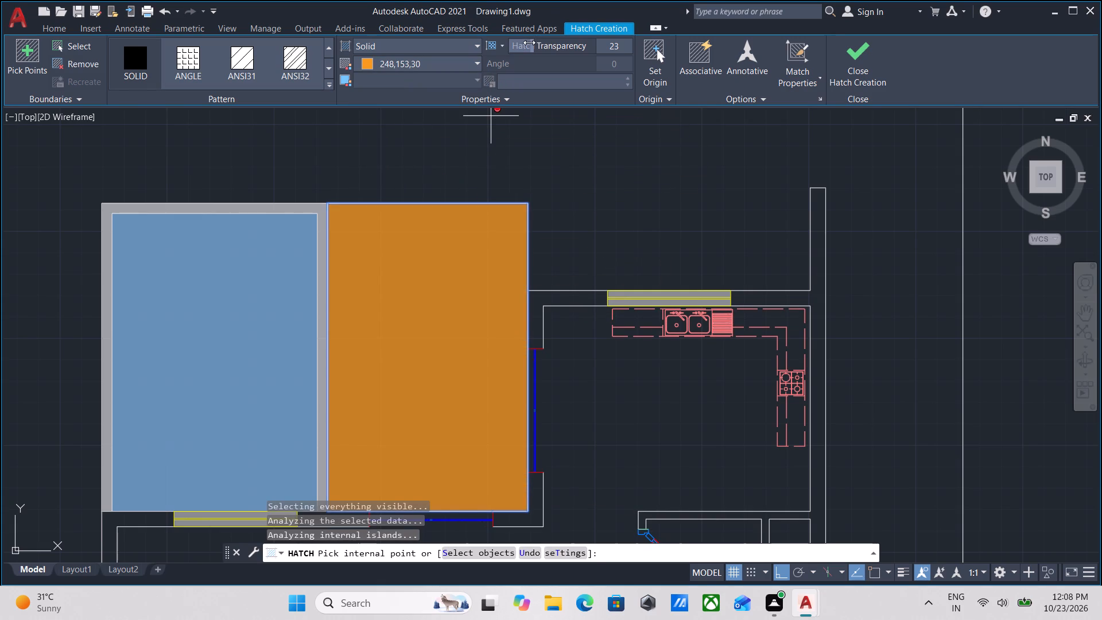
Set the orange hatch's transparency to 52 and finish the hatch.
drag(529, 43, 608, 45)
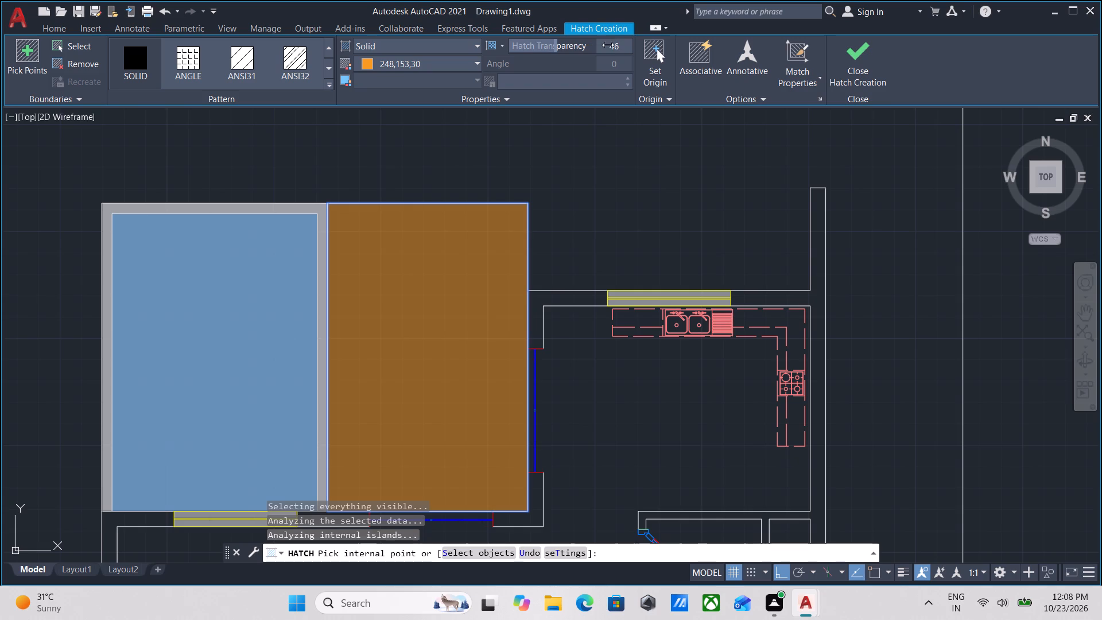
drag(608, 45, 631, 45)
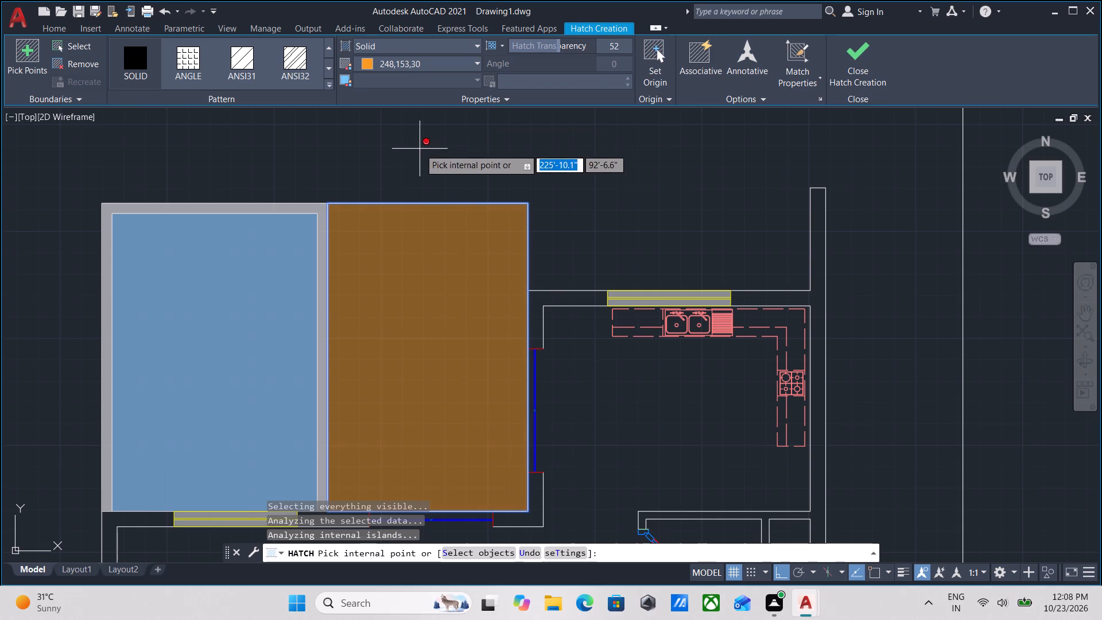
click(855, 66)
Overlay the orange area beside the blue room with an ANSI31 pattern hatch in orange 248,153,30 at scale 50.
scroll(395, 197, up, 1)
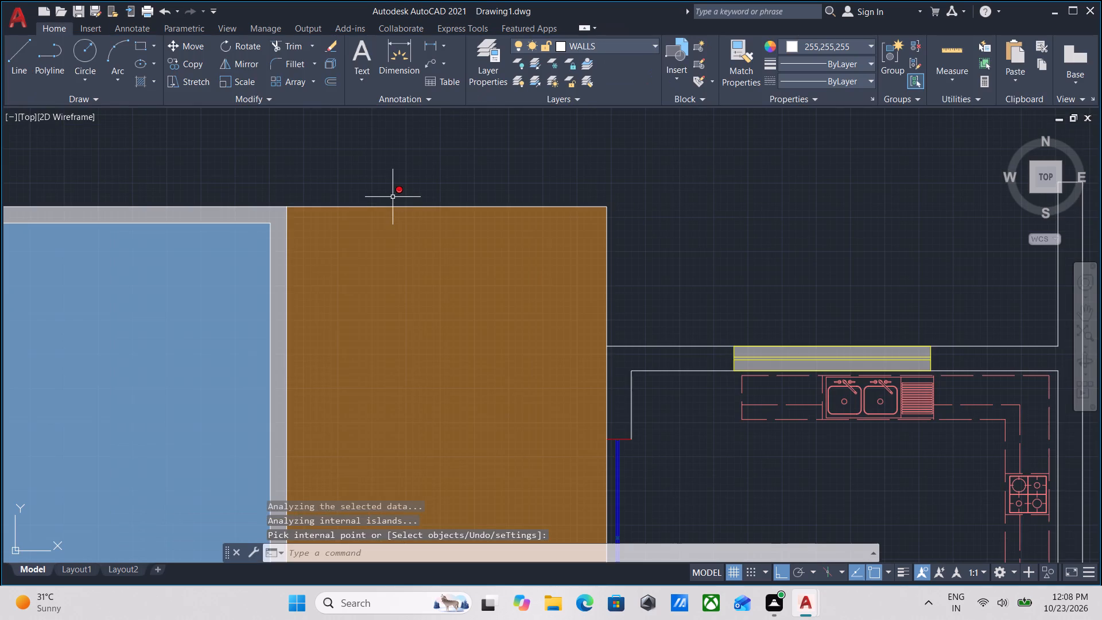
key(h)
key(Return)
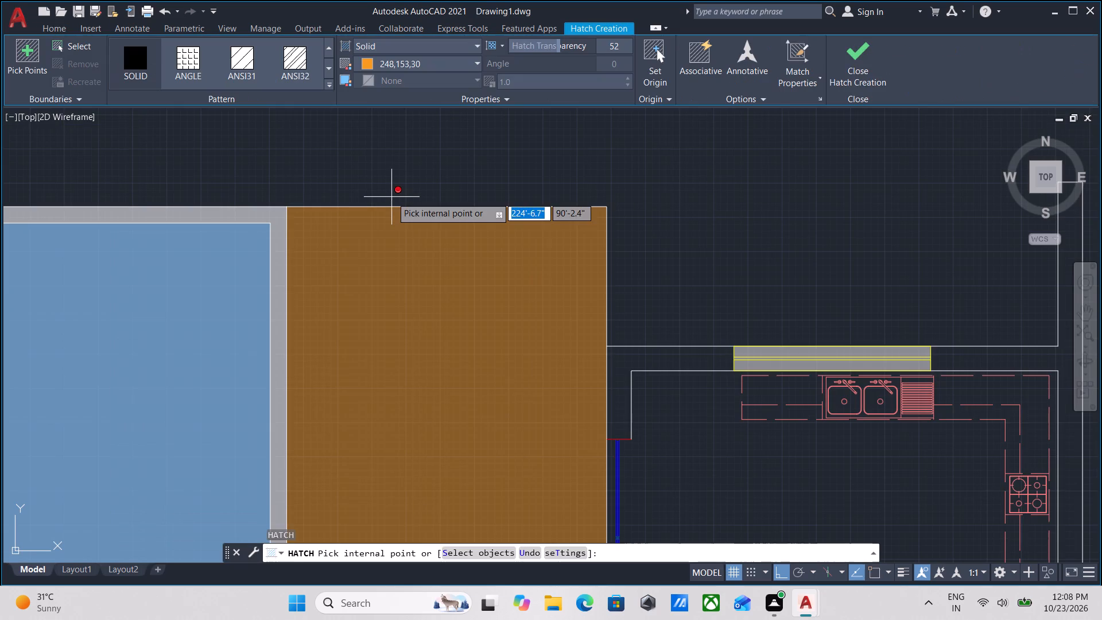
scroll(334, 37, down, 2)
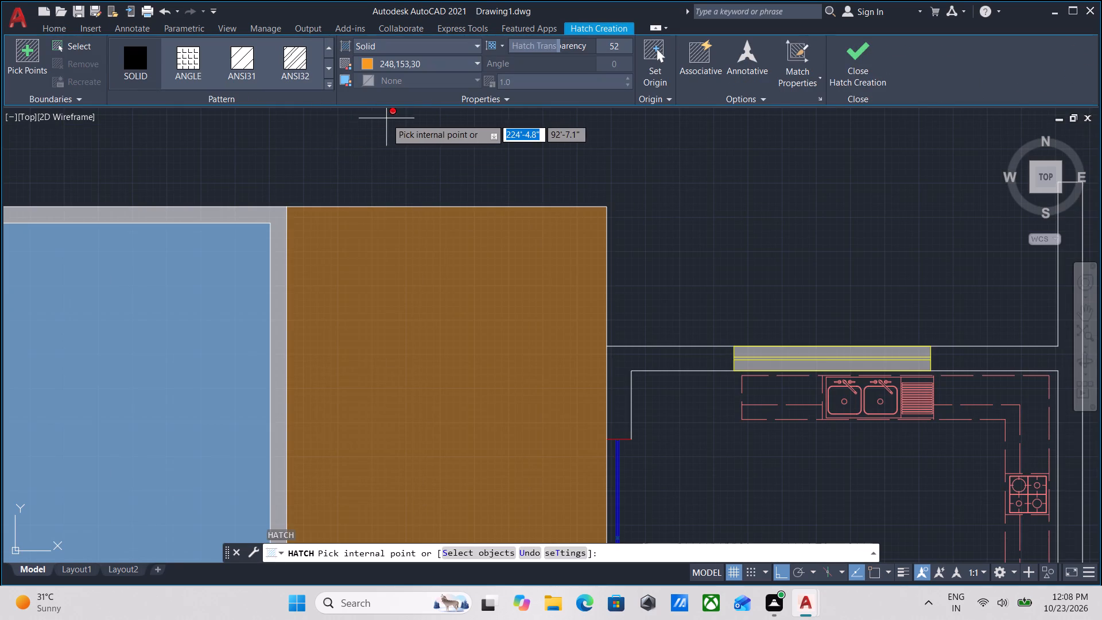
scroll(386, 118, down, 1)
middle_drag(387, 118, 426, 175)
scroll(426, 175, down, 2)
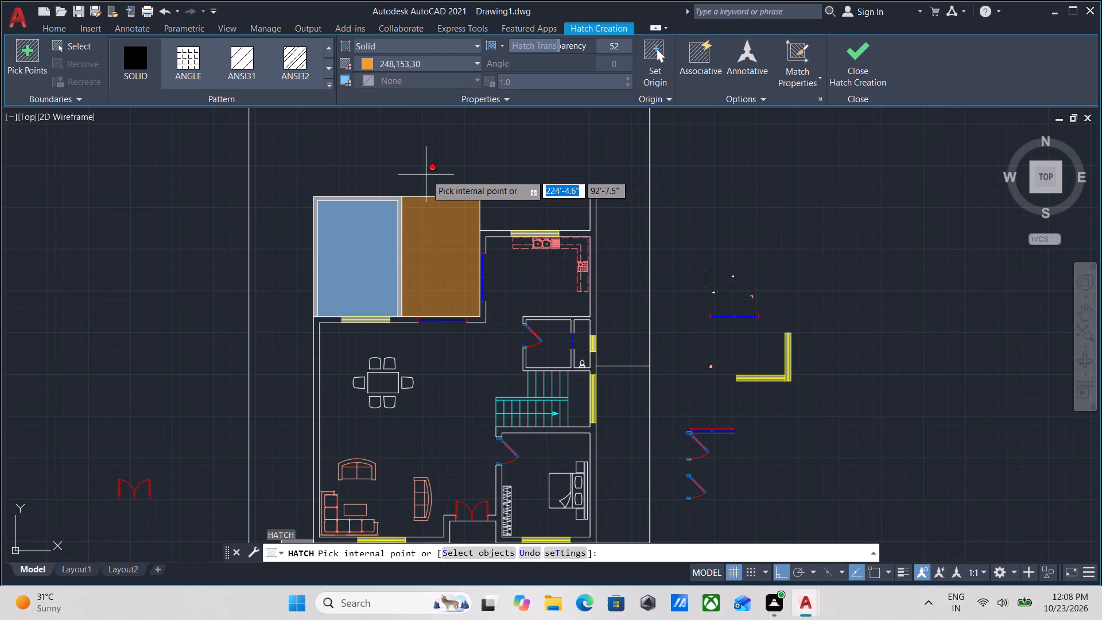
scroll(426, 175, down, 1)
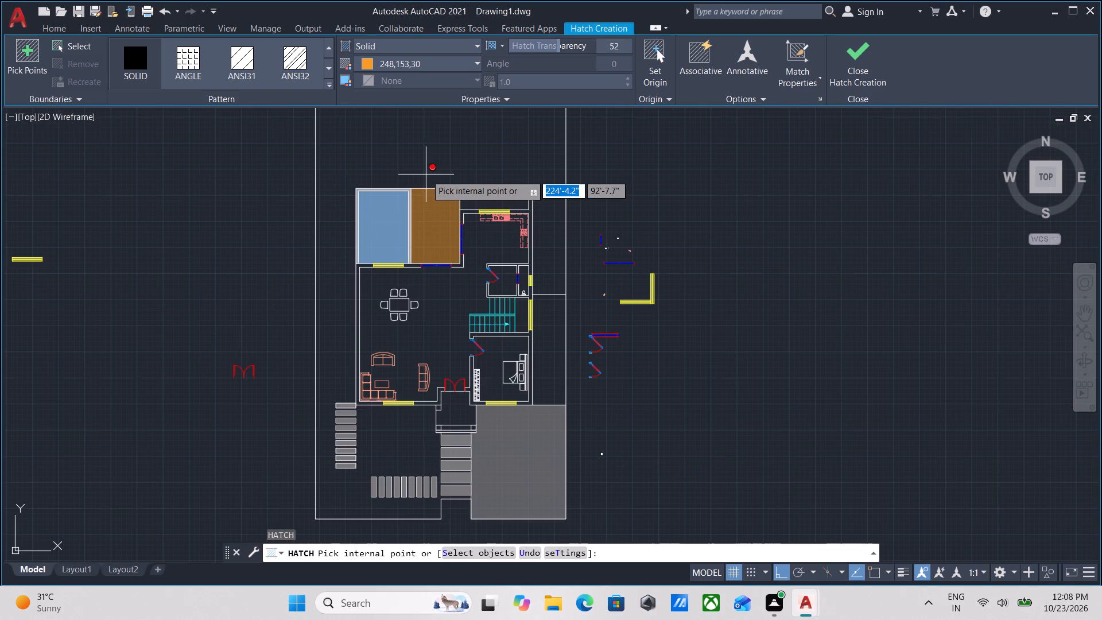
scroll(426, 175, up, 1)
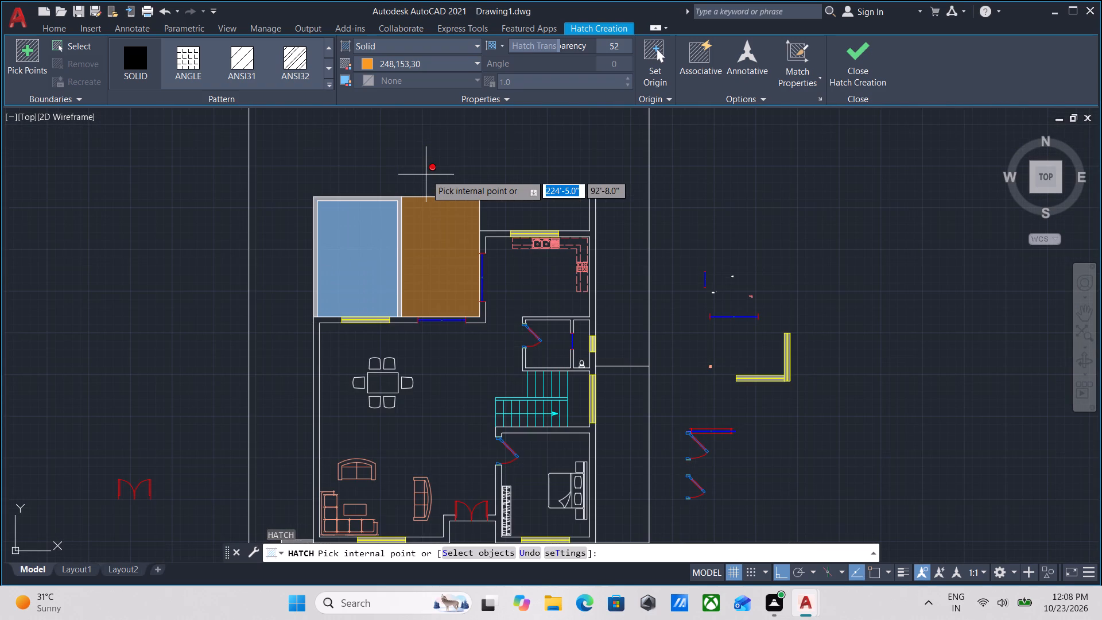
scroll(430, 177, up, 2)
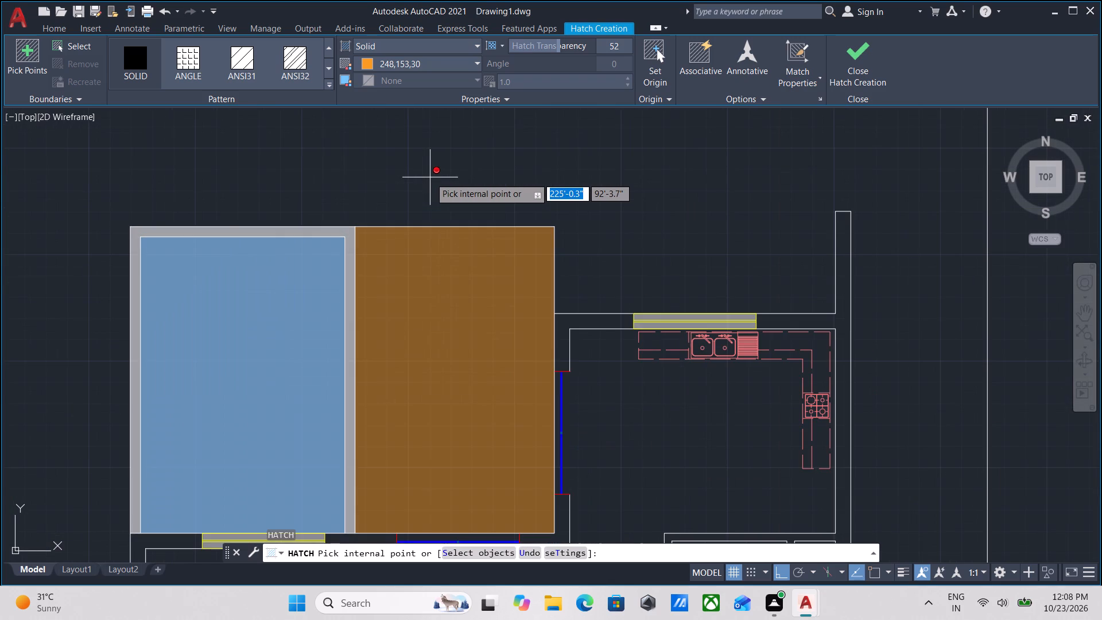
scroll(430, 177, down, 1)
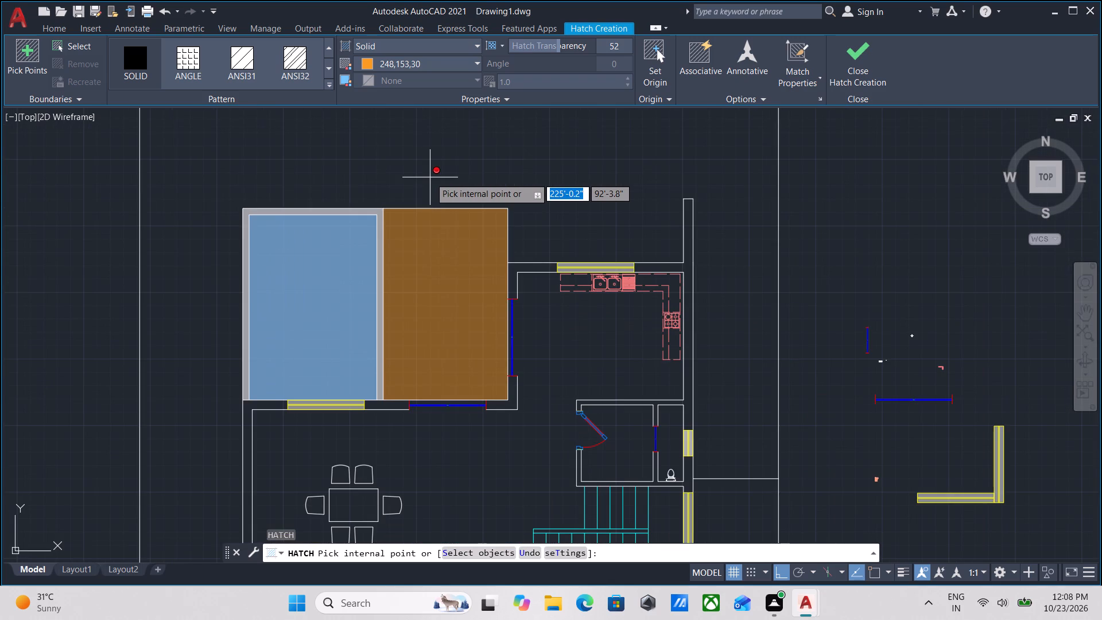
click(371, 41)
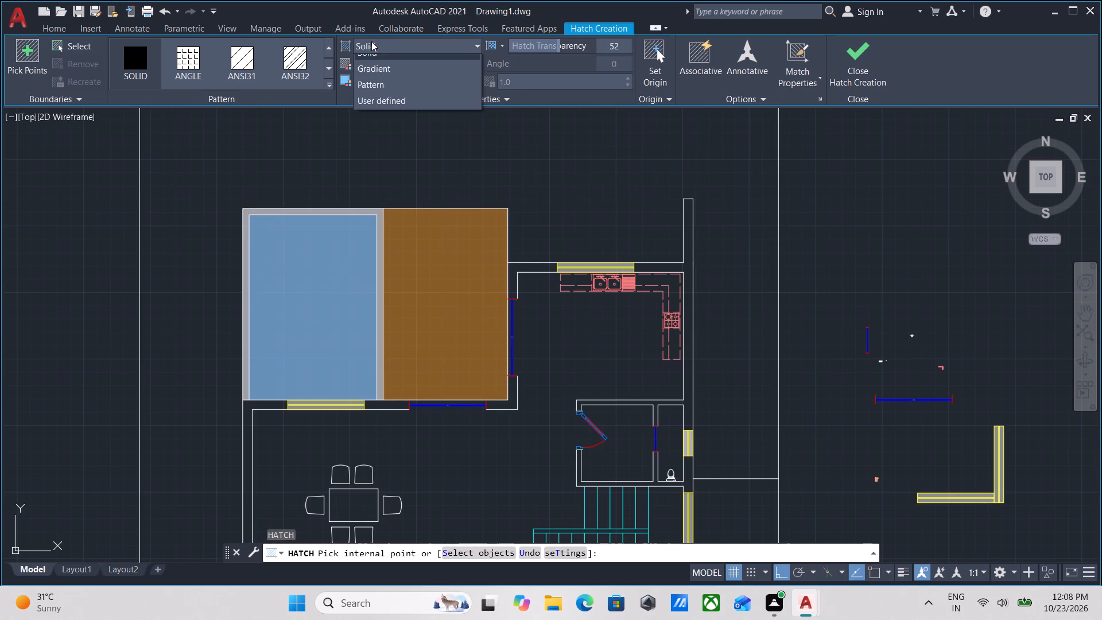
click(380, 97)
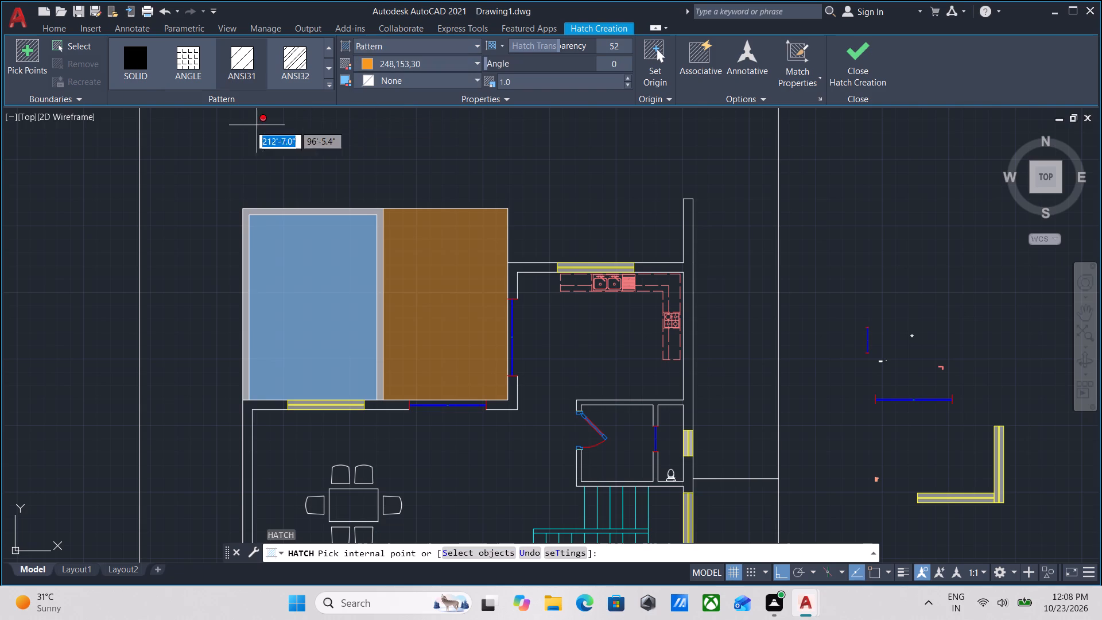
click(242, 76)
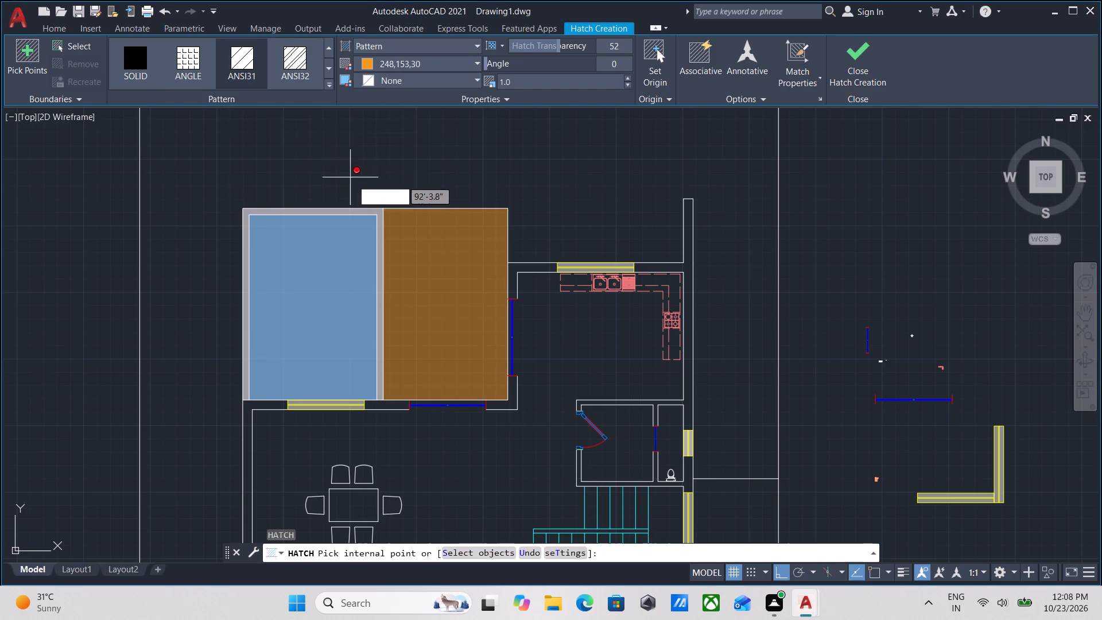
double_click(240, 65)
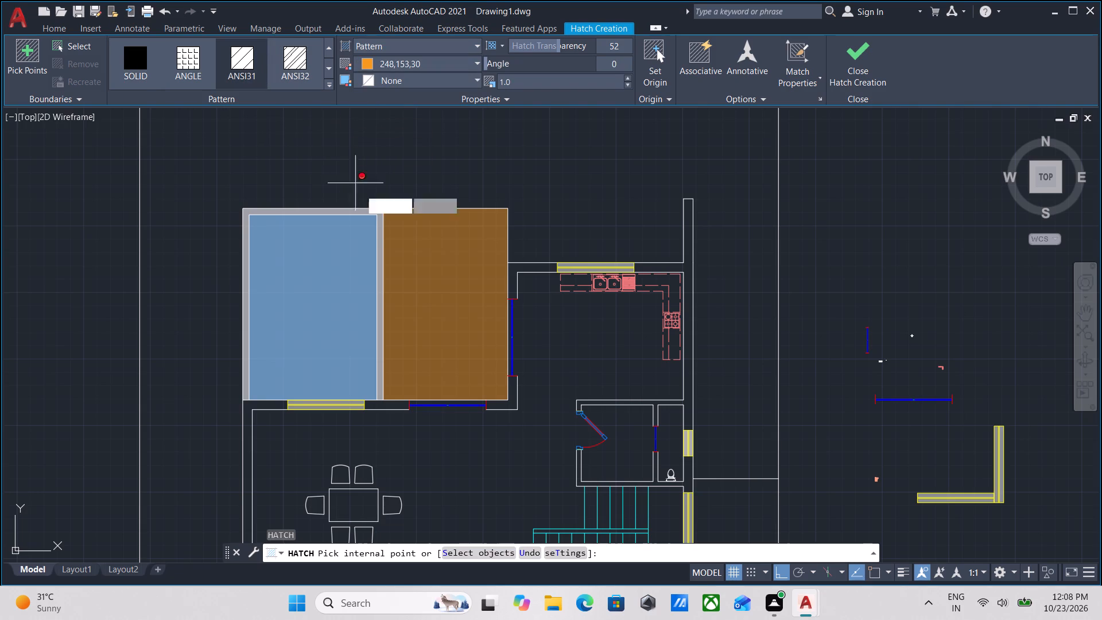
scroll(441, 242, up, 2)
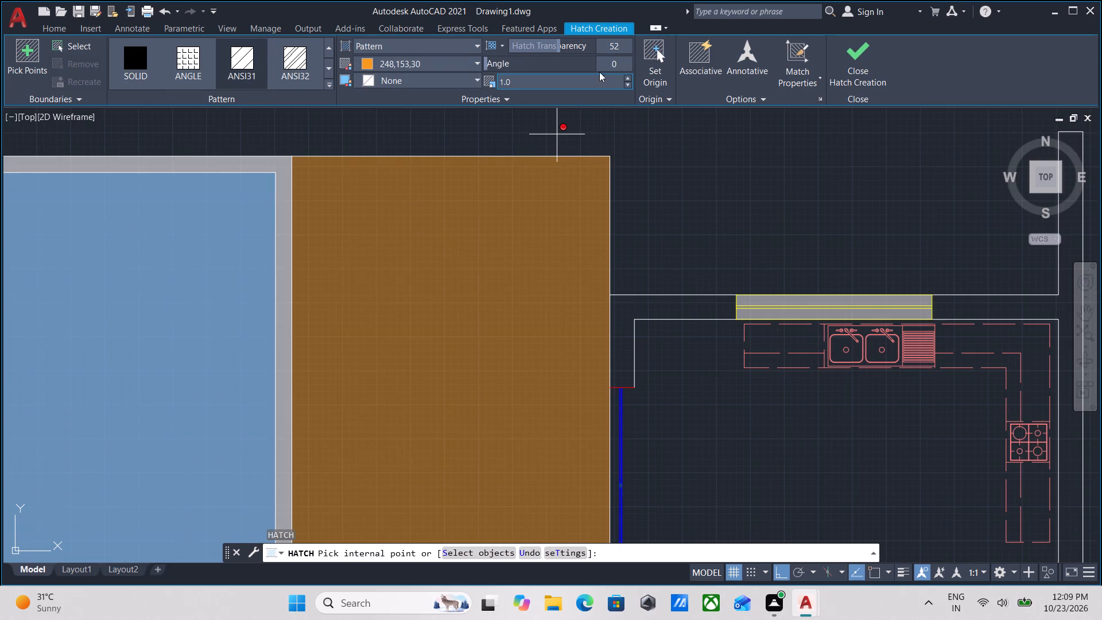
drag(557, 82, 484, 82)
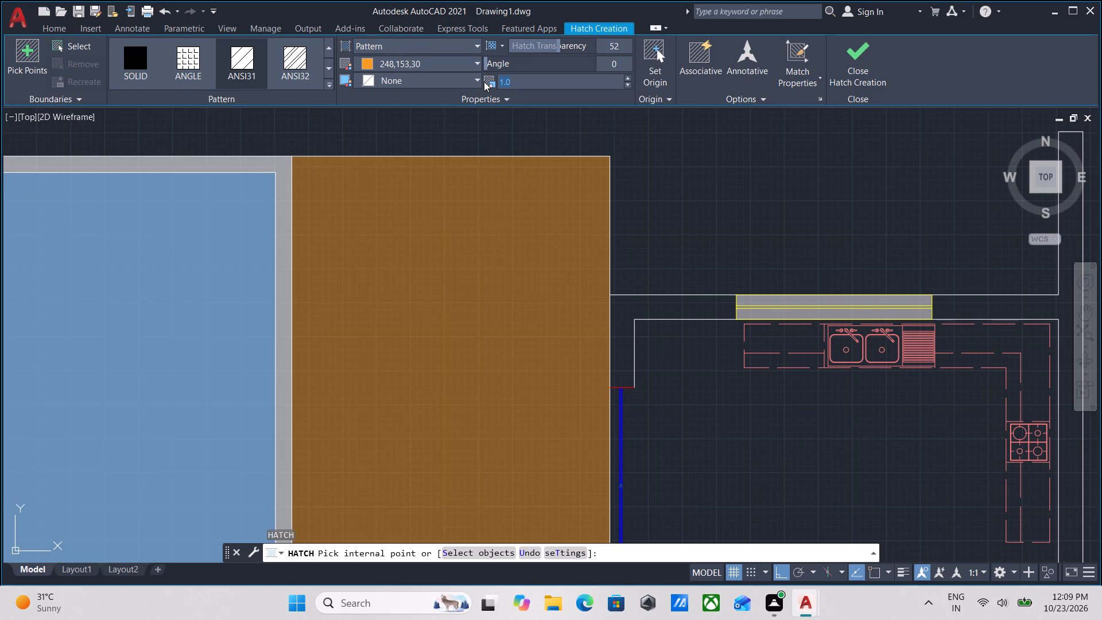
text(50)
key(Return)
scroll(491, 213, down, 2)
click(480, 234)
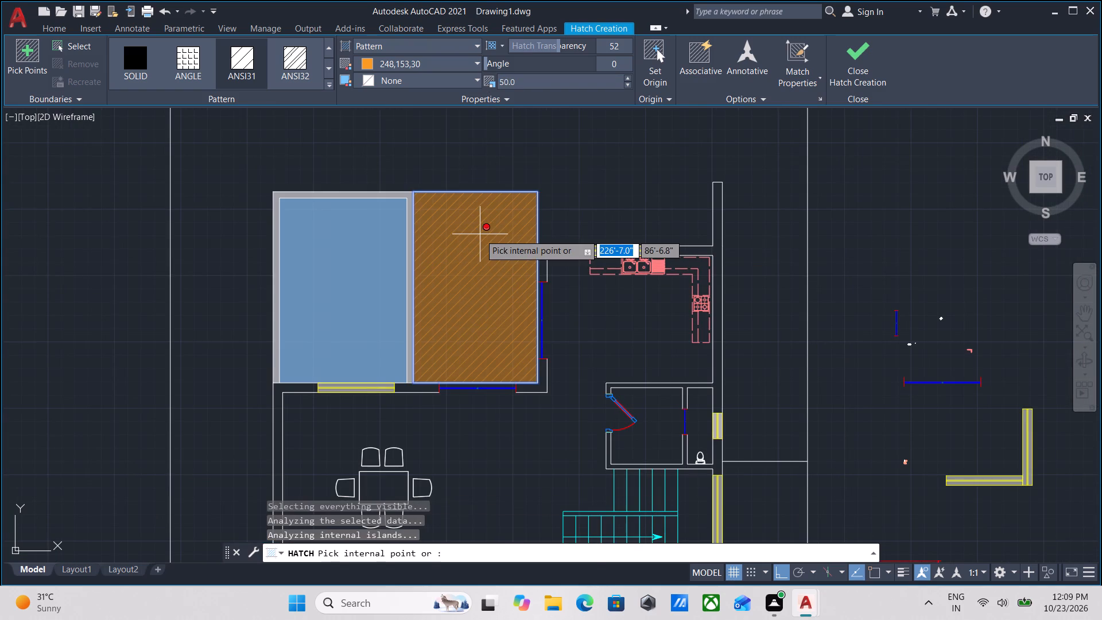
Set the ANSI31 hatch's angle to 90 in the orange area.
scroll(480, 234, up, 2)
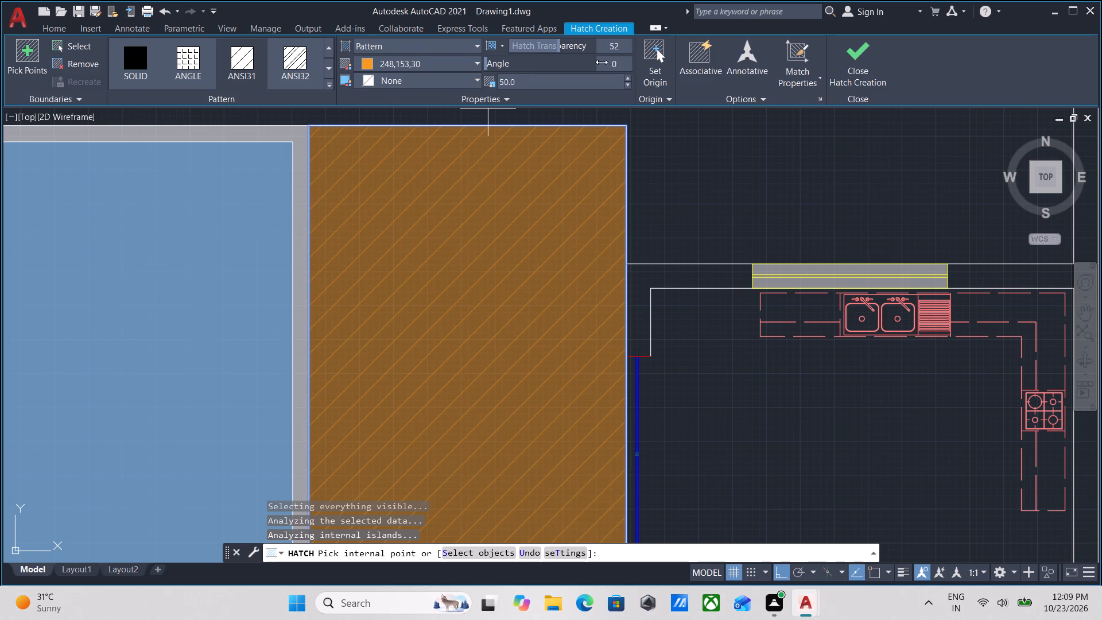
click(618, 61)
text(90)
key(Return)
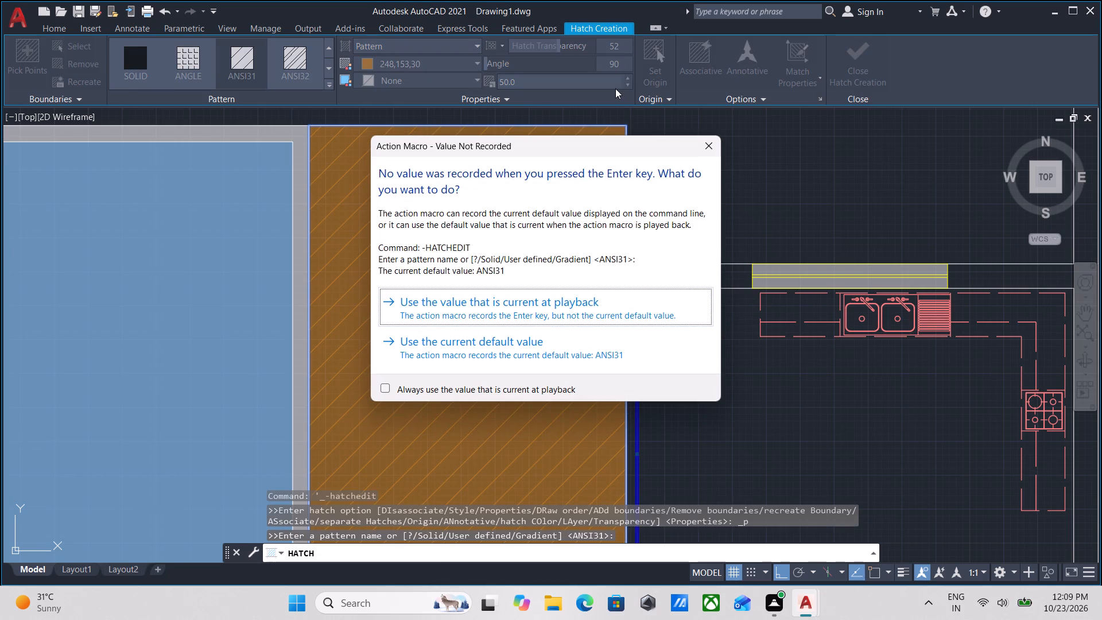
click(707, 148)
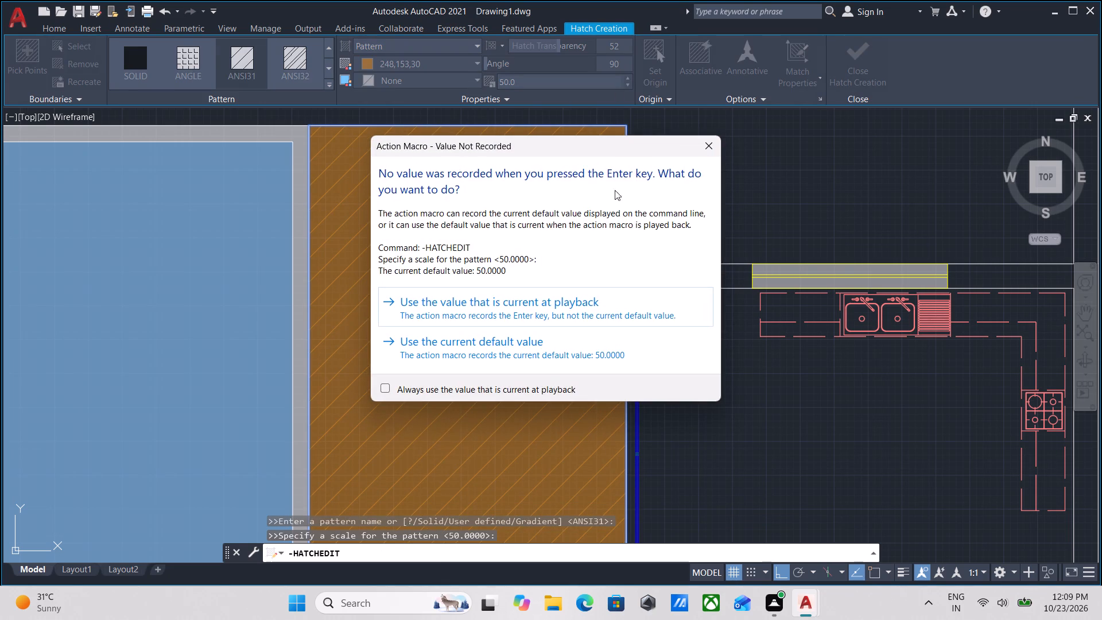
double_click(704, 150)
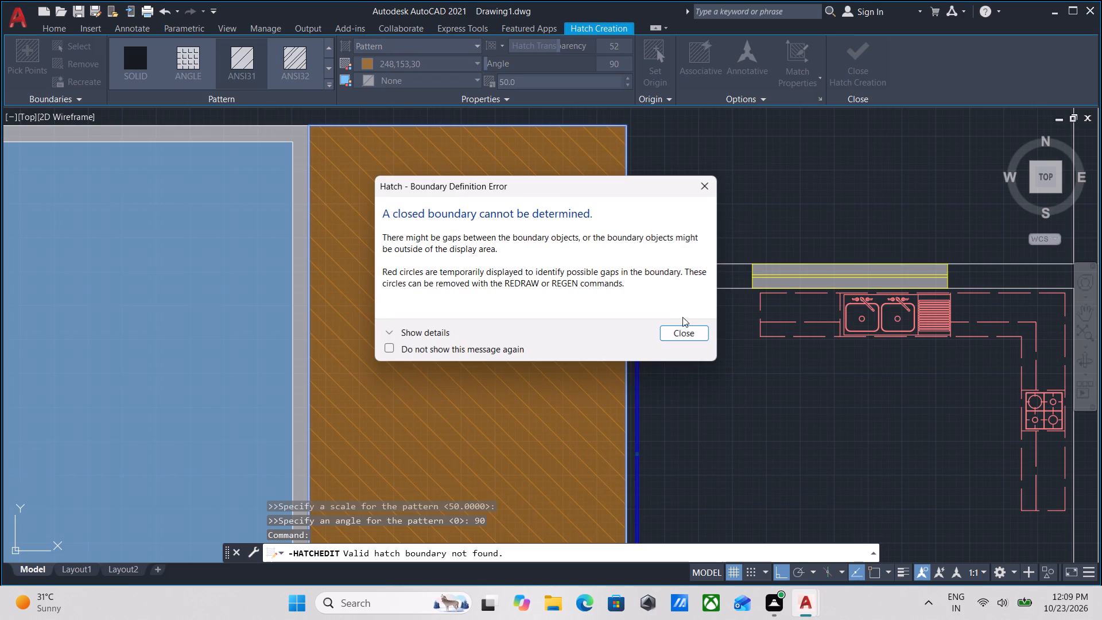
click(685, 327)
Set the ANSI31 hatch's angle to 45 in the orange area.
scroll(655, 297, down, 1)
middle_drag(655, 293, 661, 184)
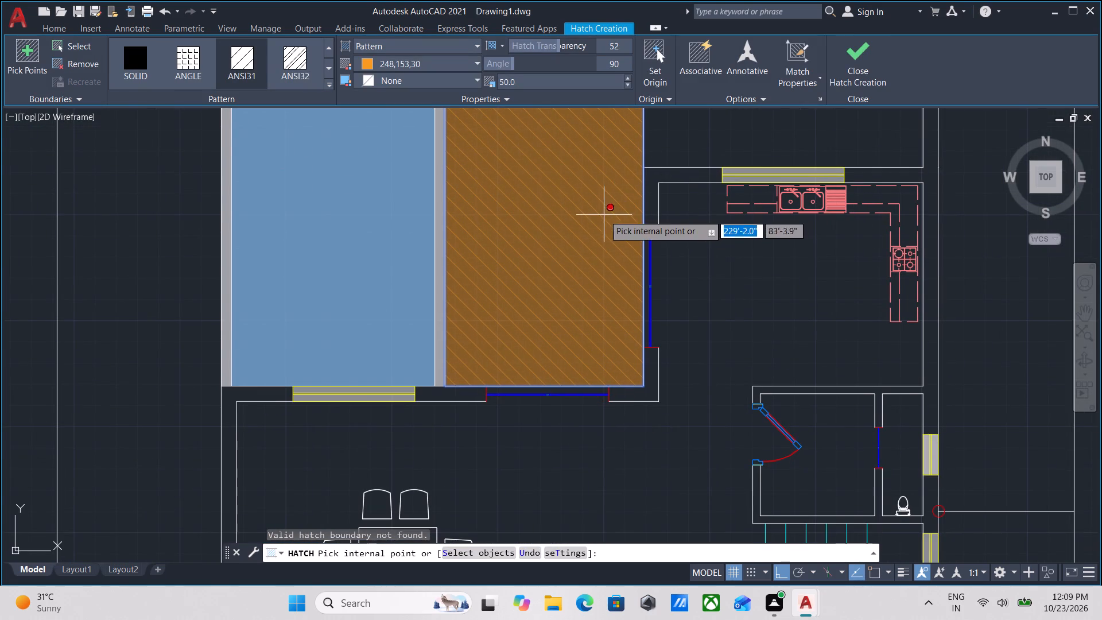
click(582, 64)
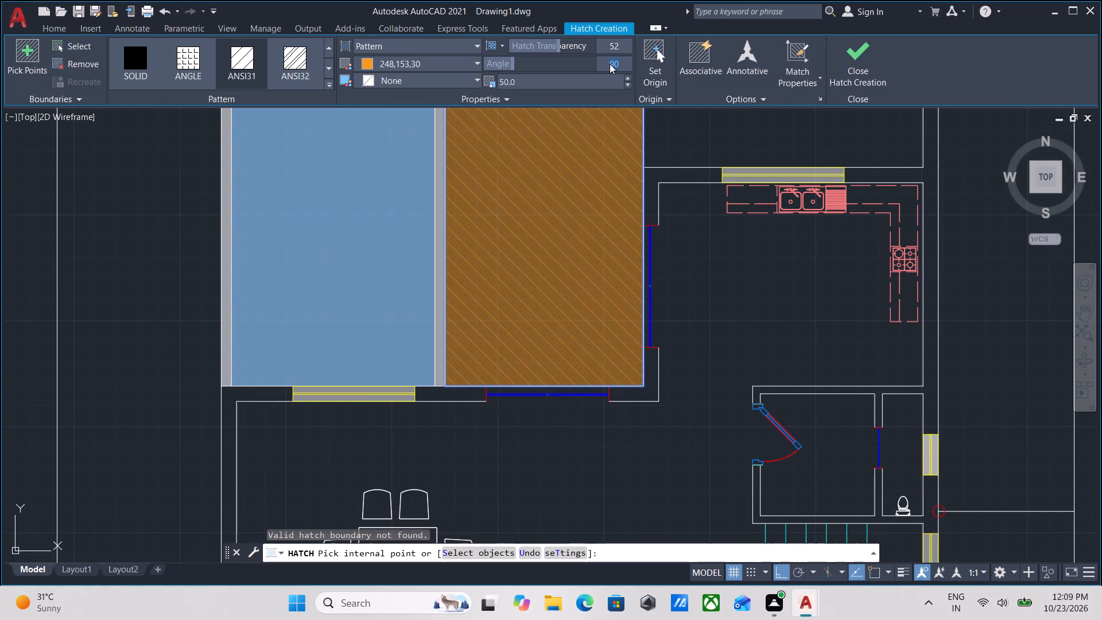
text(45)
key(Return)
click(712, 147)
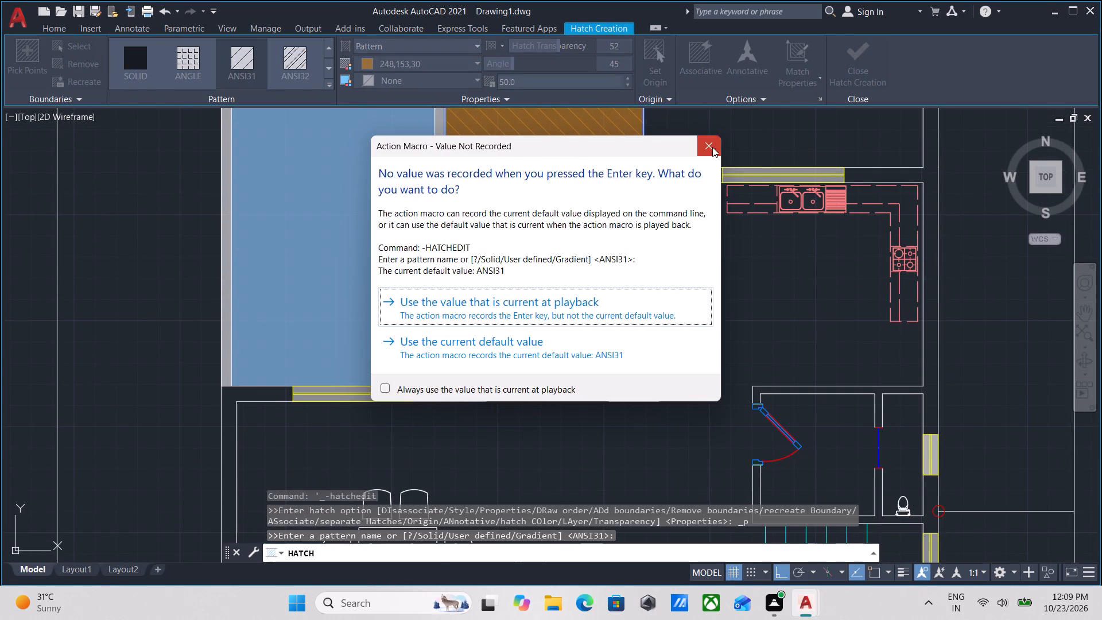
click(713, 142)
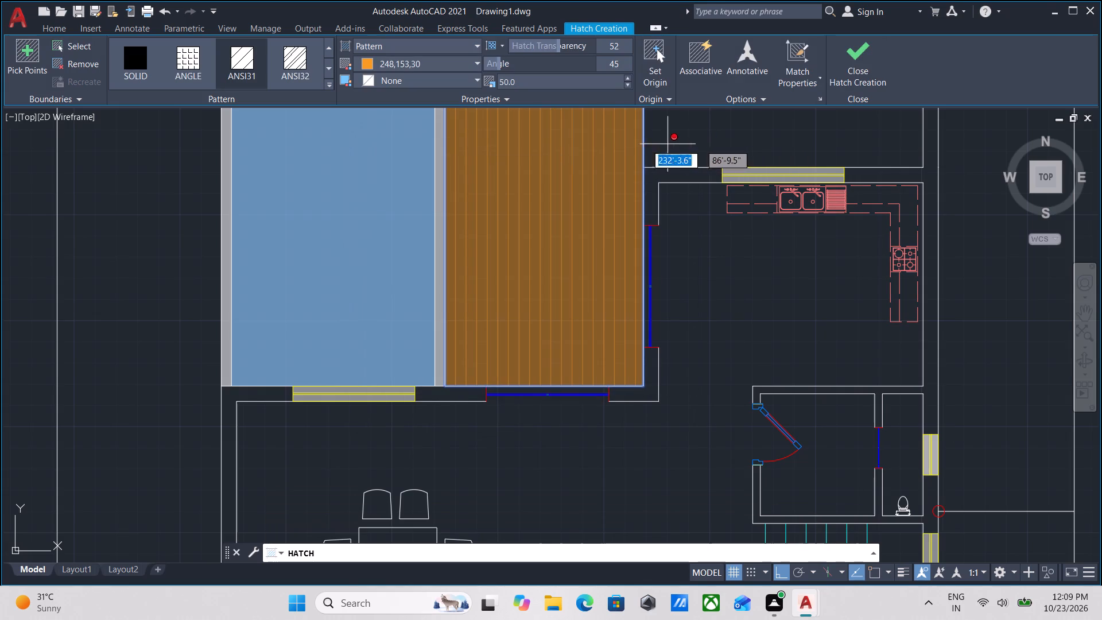
Set the orange area's ANSI31 hatch angle to -45 and finish the hatch.
scroll(607, 174, down, 1)
middle_drag(606, 179, 581, 258)
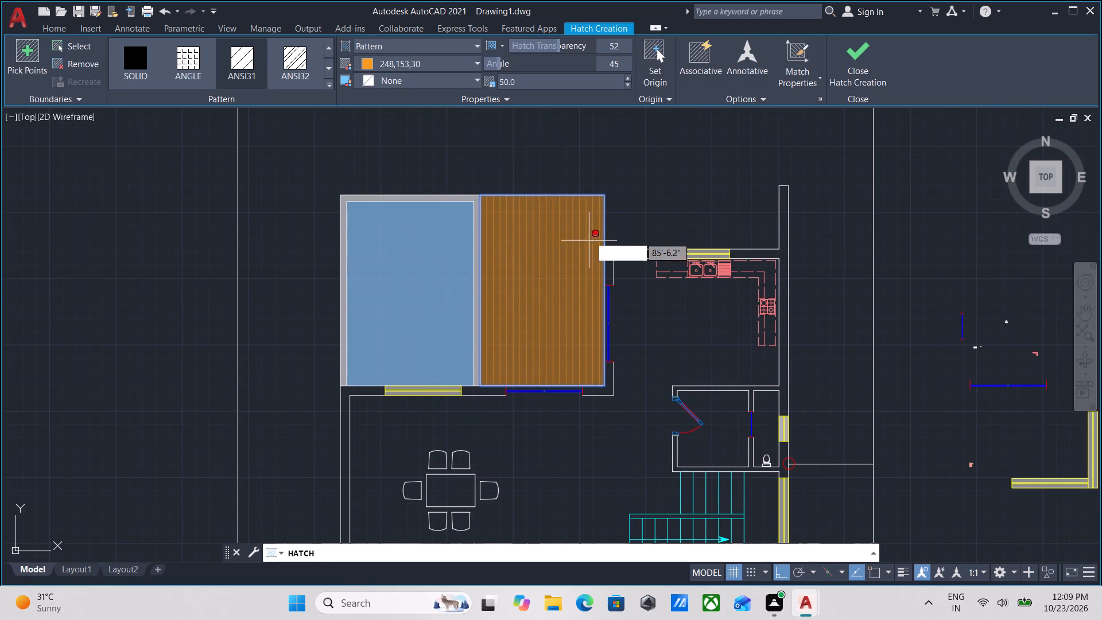
click(615, 63)
click(607, 63)
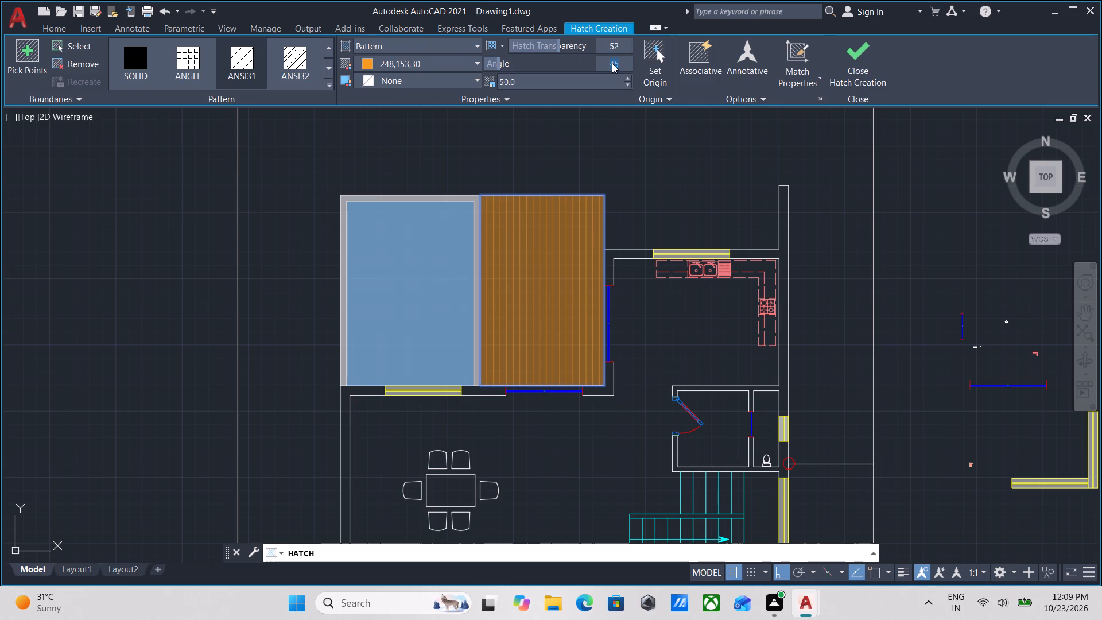
key(minus)
text(45)
key(Return)
click(708, 153)
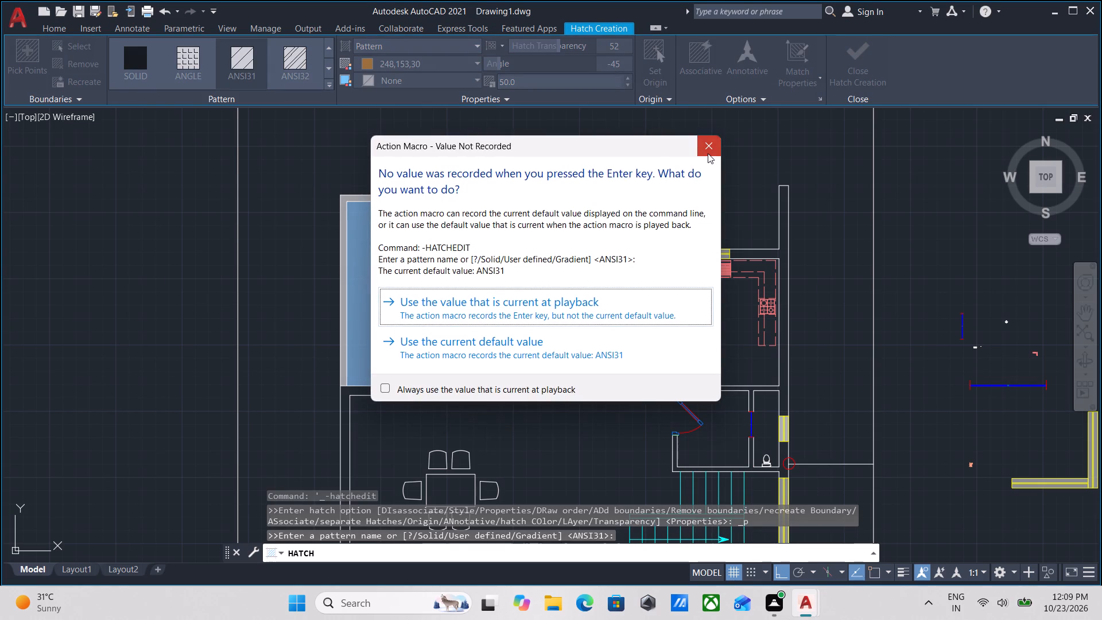
click(708, 149)
scroll(634, 194, up, 1)
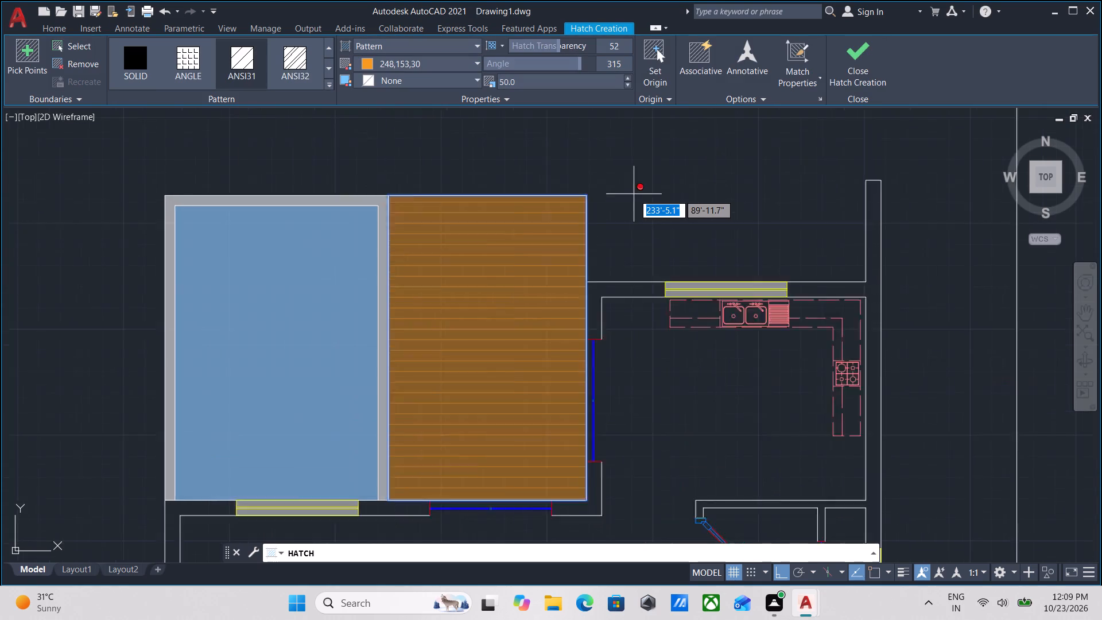
scroll(634, 194, up, 1)
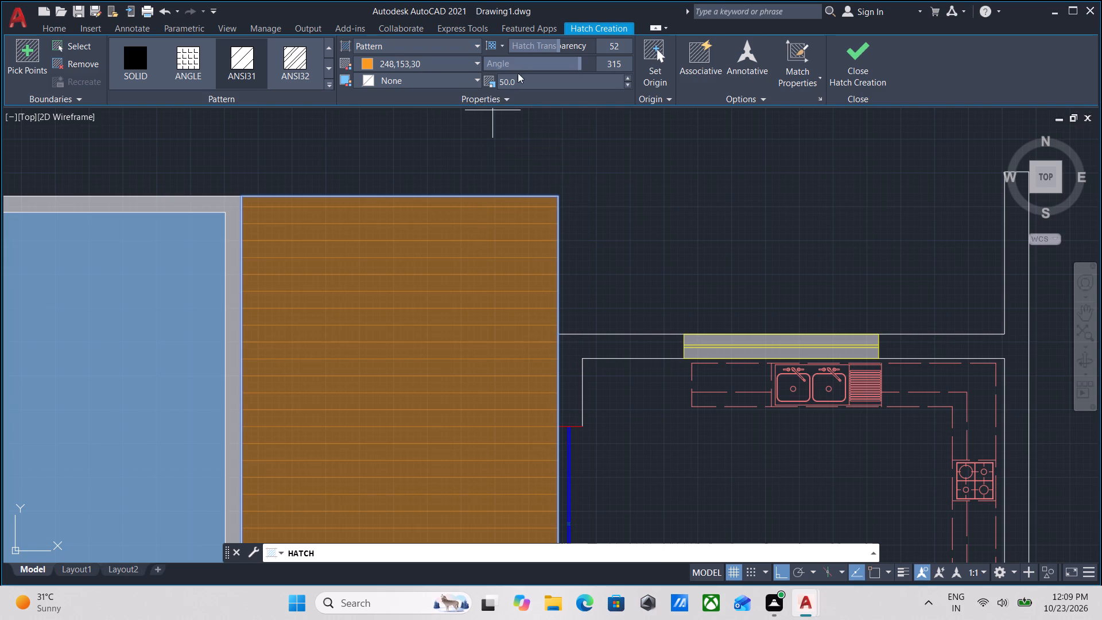
click(860, 60)
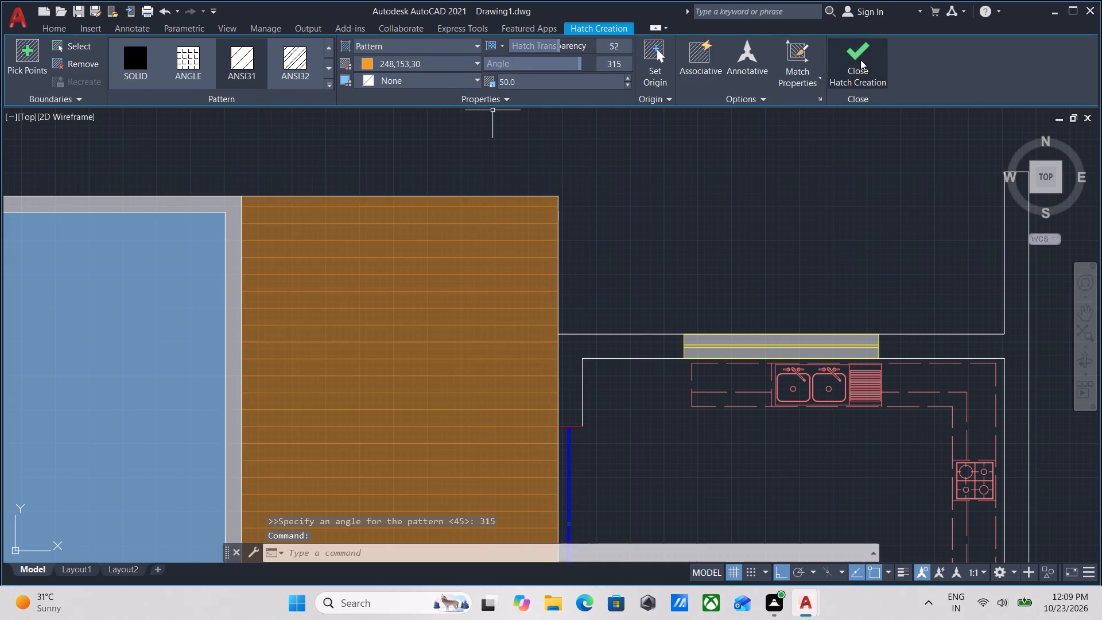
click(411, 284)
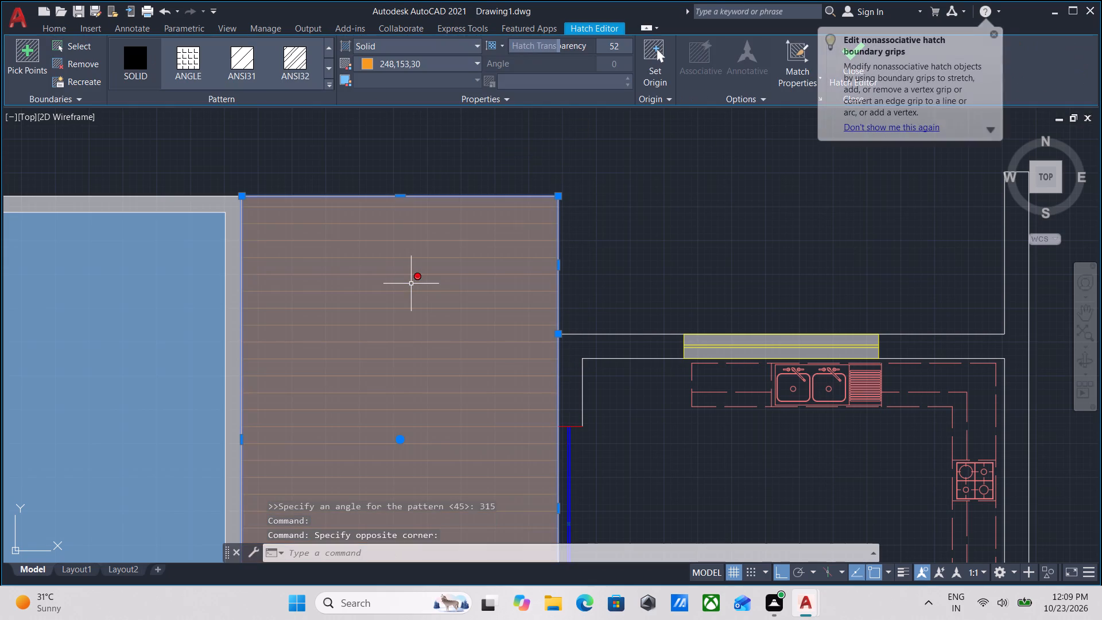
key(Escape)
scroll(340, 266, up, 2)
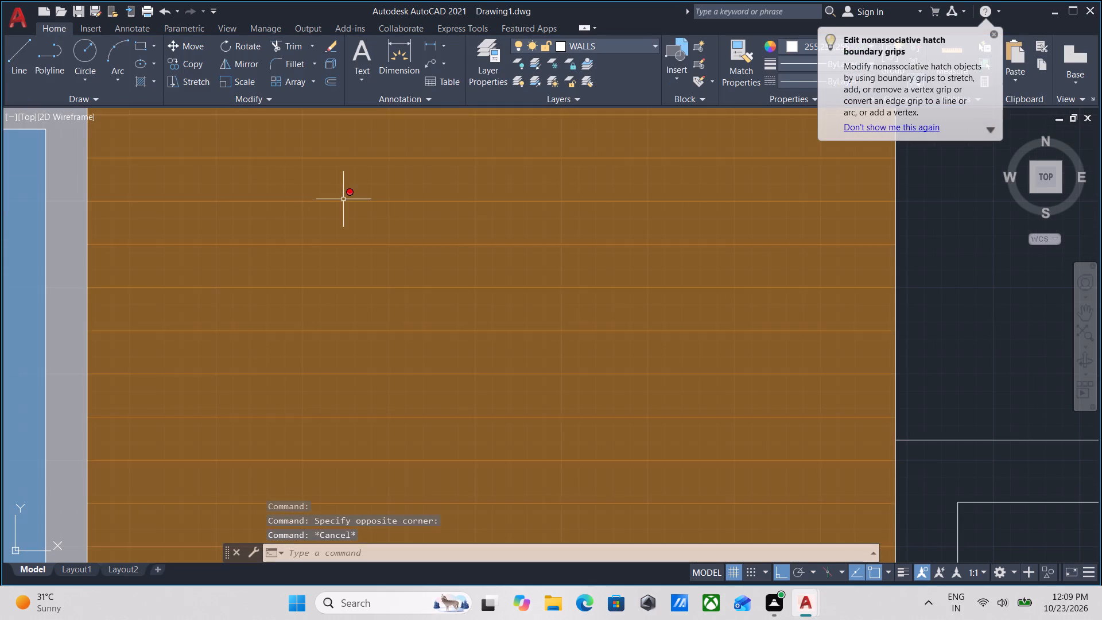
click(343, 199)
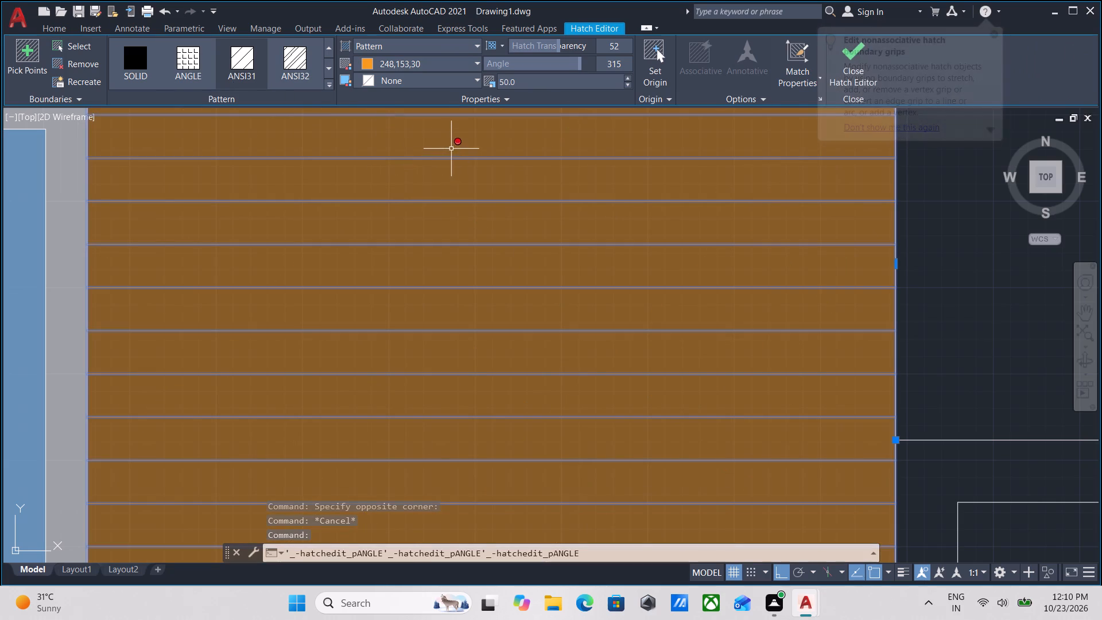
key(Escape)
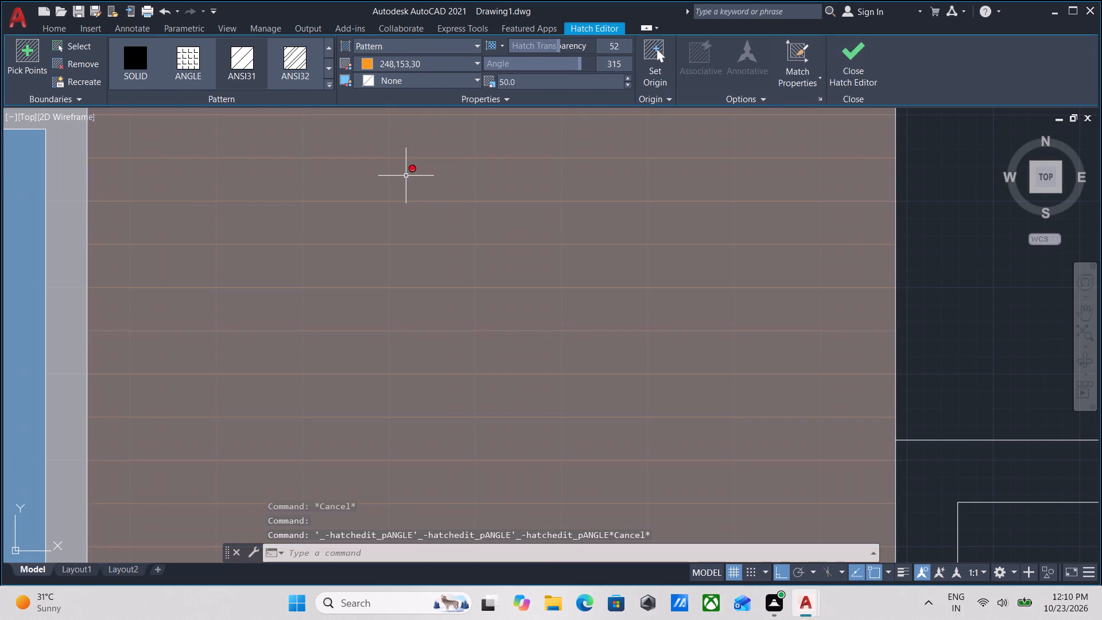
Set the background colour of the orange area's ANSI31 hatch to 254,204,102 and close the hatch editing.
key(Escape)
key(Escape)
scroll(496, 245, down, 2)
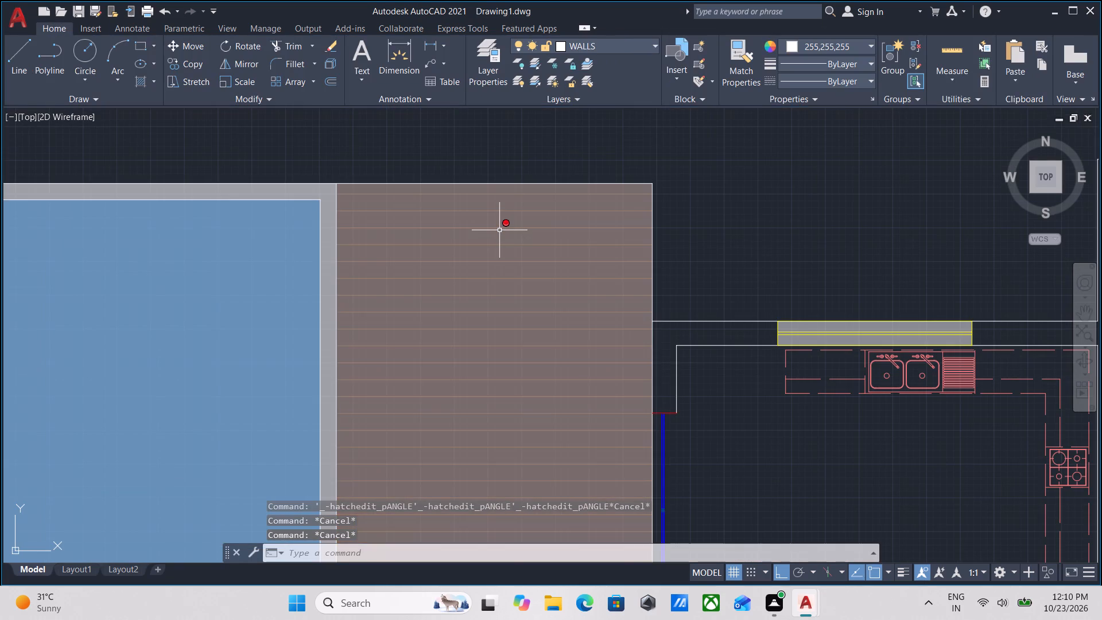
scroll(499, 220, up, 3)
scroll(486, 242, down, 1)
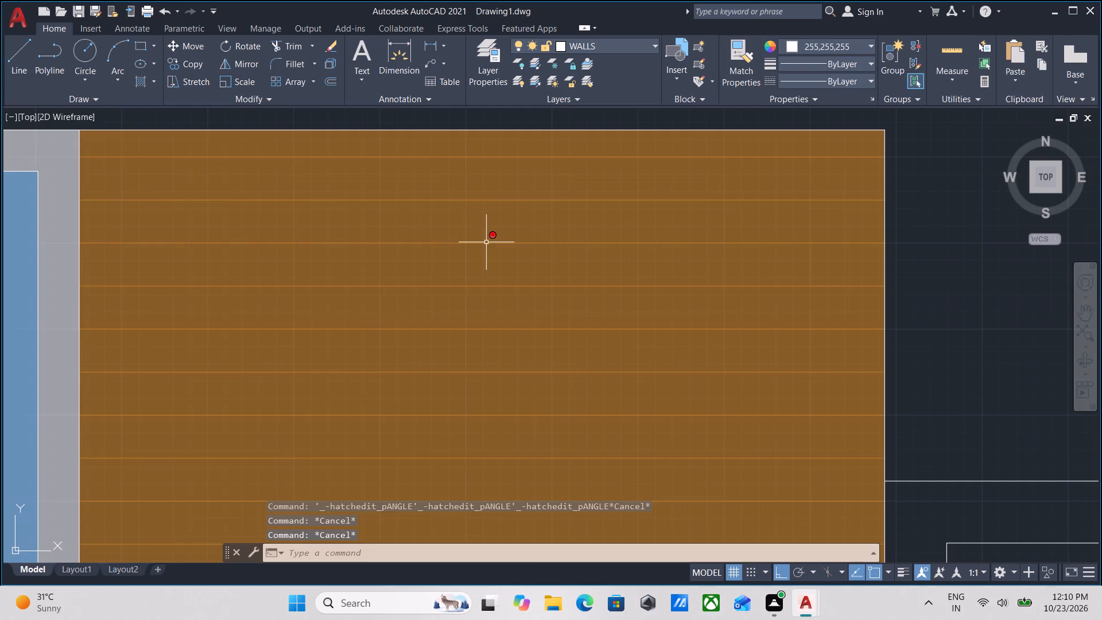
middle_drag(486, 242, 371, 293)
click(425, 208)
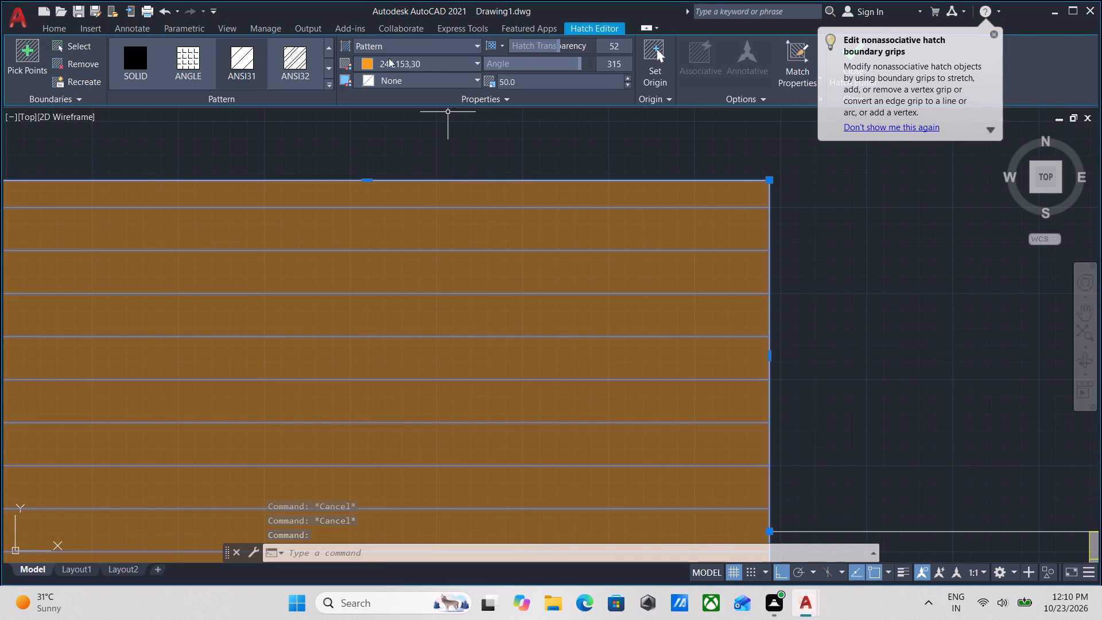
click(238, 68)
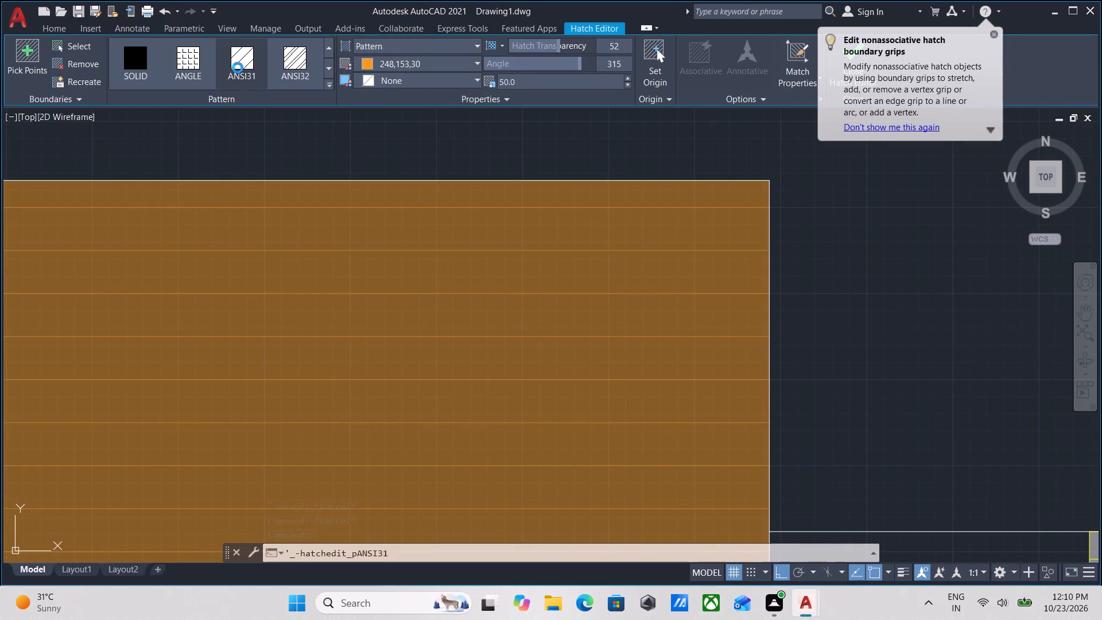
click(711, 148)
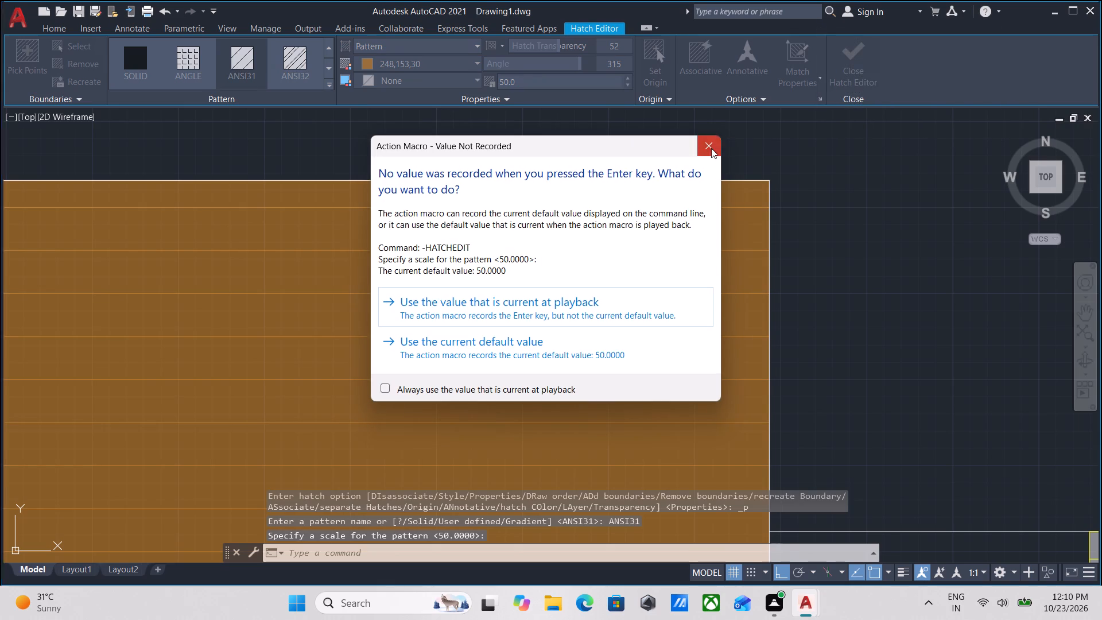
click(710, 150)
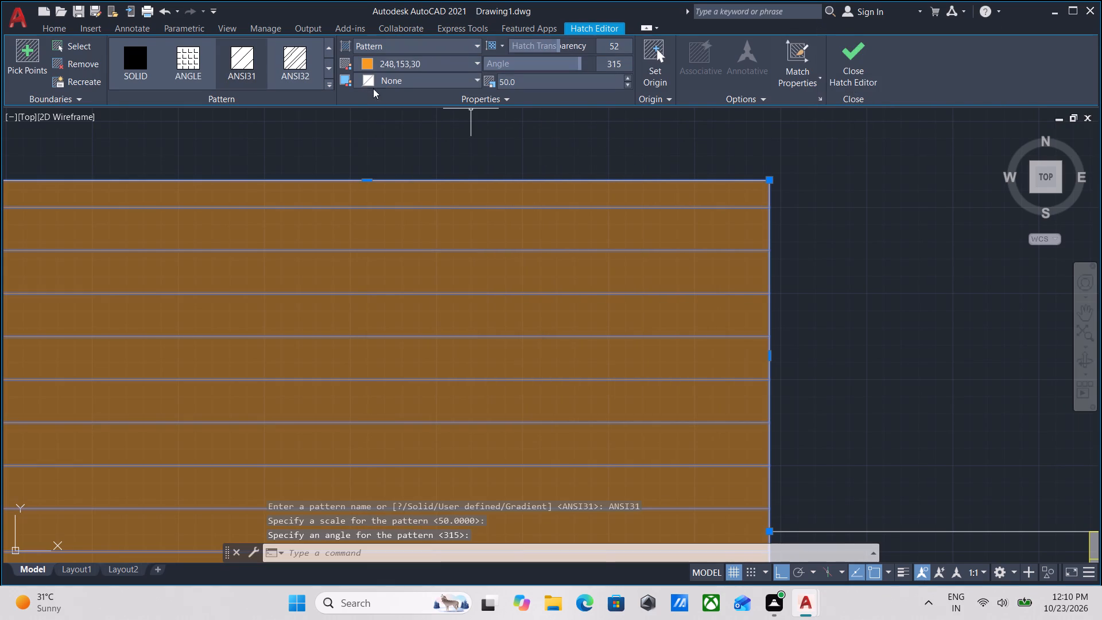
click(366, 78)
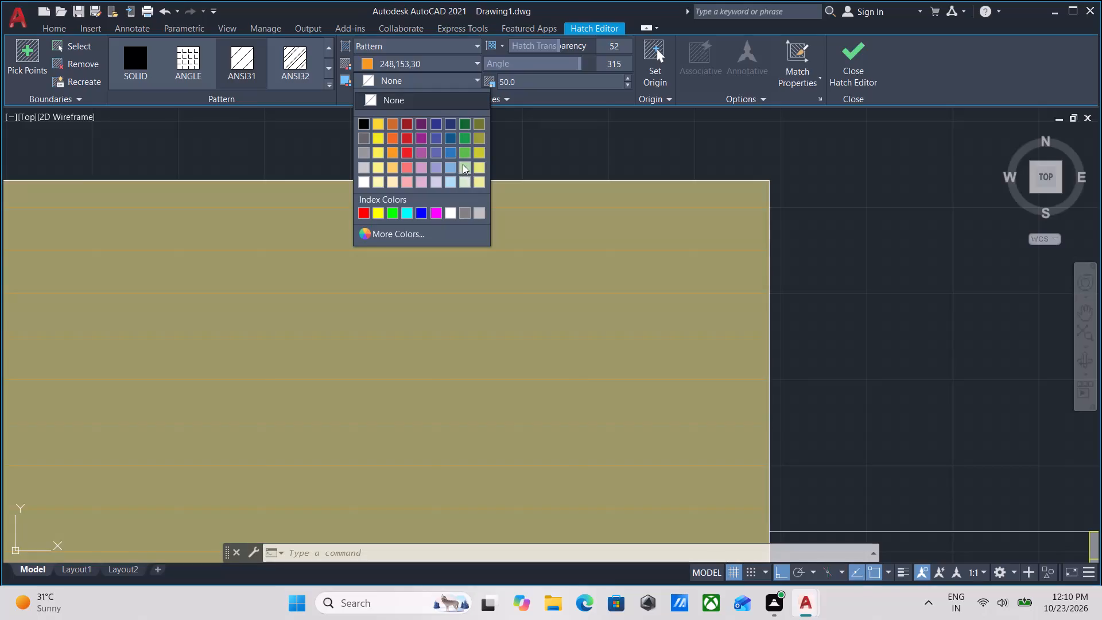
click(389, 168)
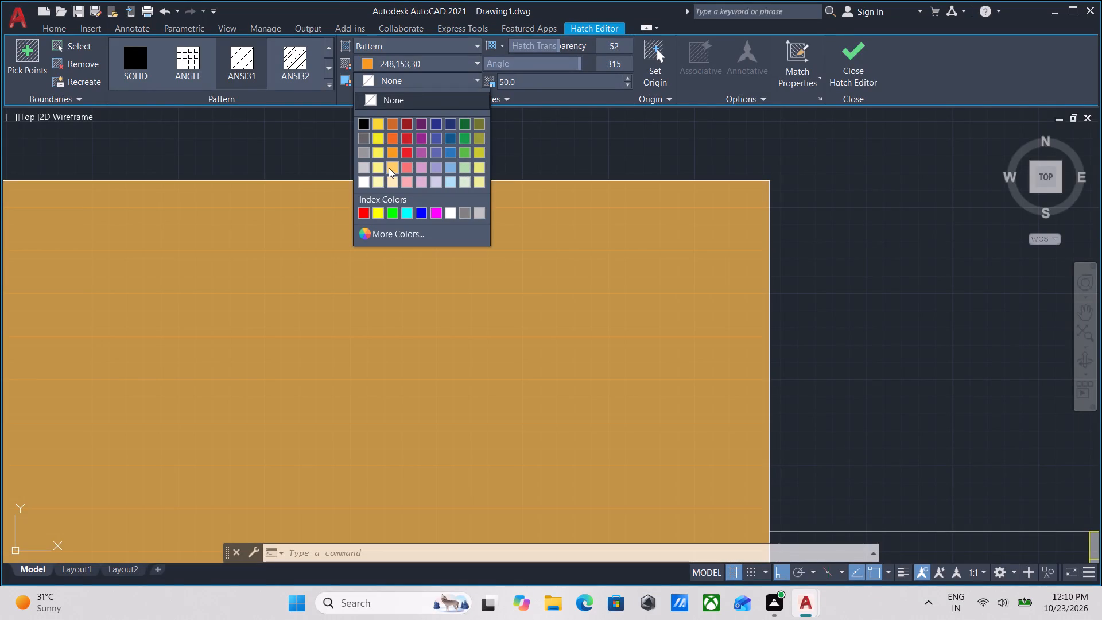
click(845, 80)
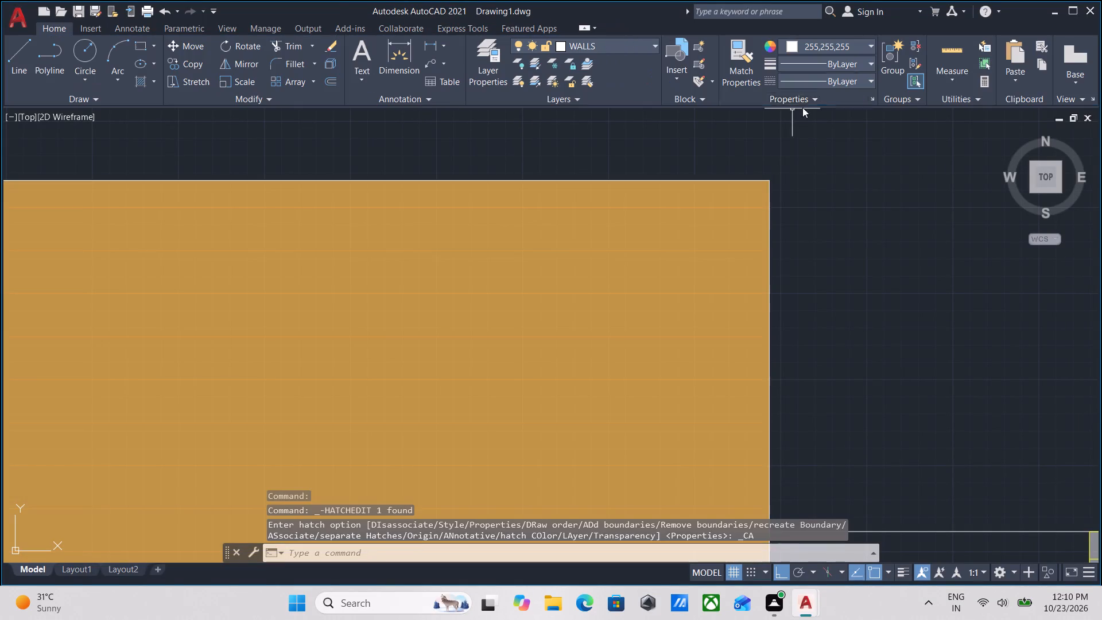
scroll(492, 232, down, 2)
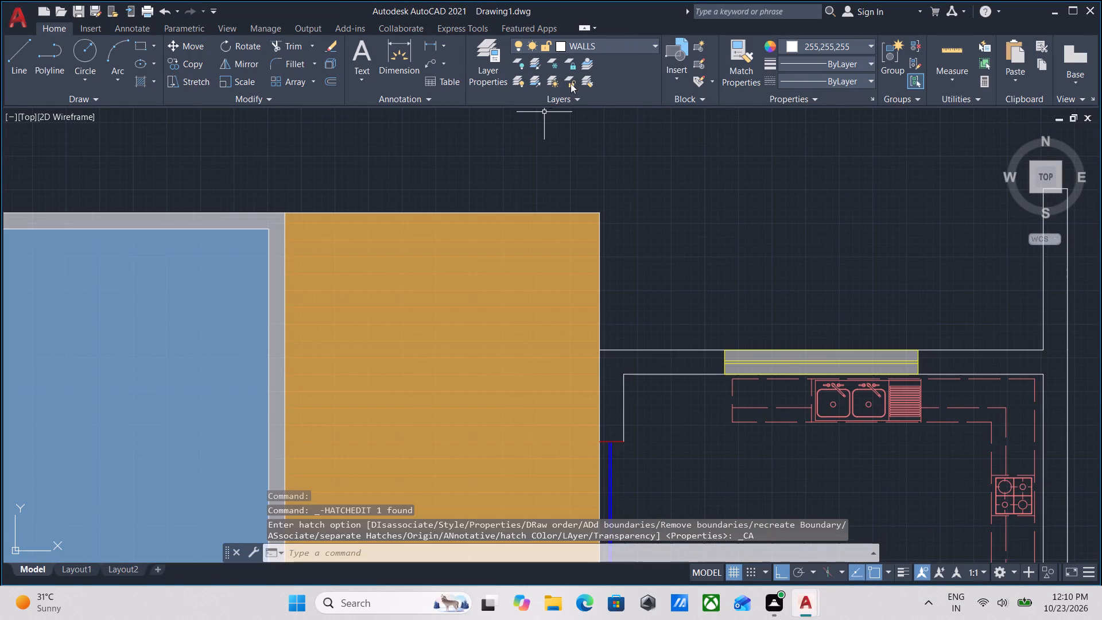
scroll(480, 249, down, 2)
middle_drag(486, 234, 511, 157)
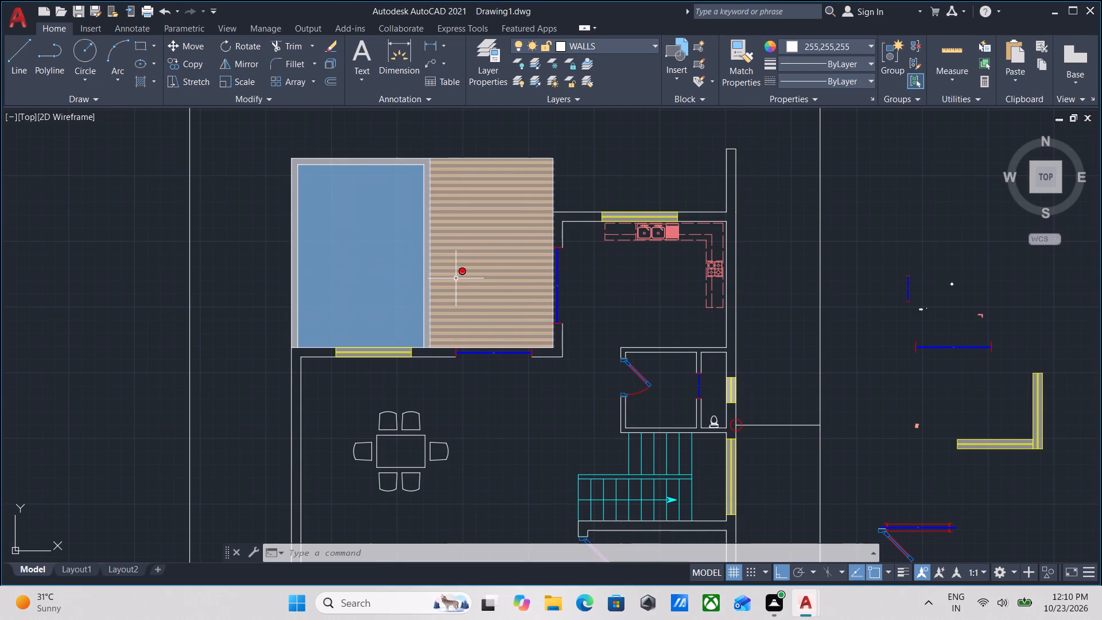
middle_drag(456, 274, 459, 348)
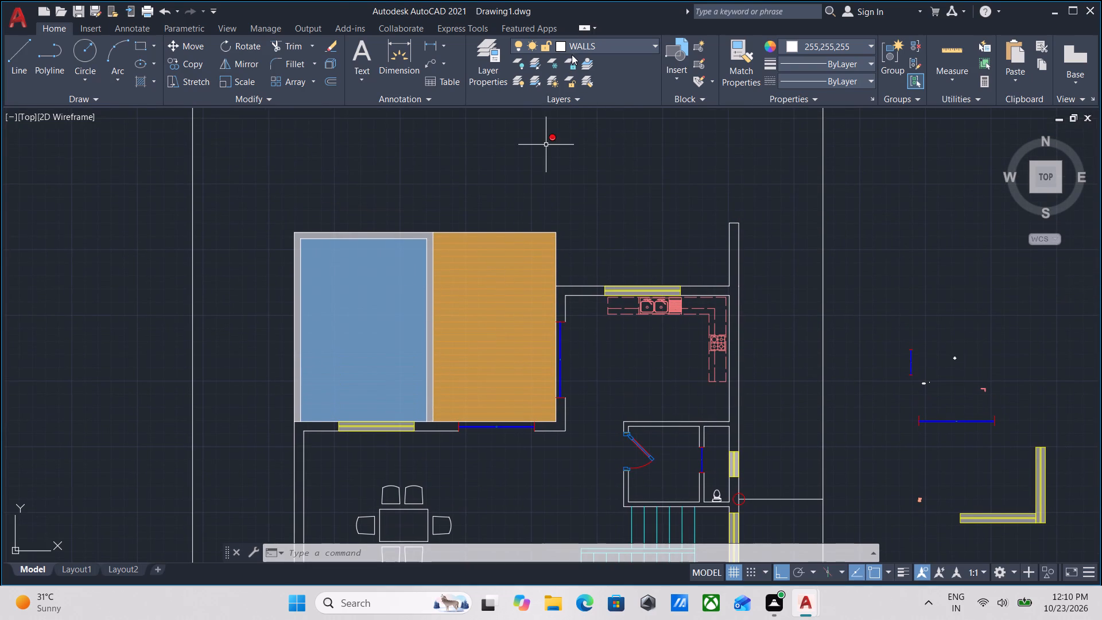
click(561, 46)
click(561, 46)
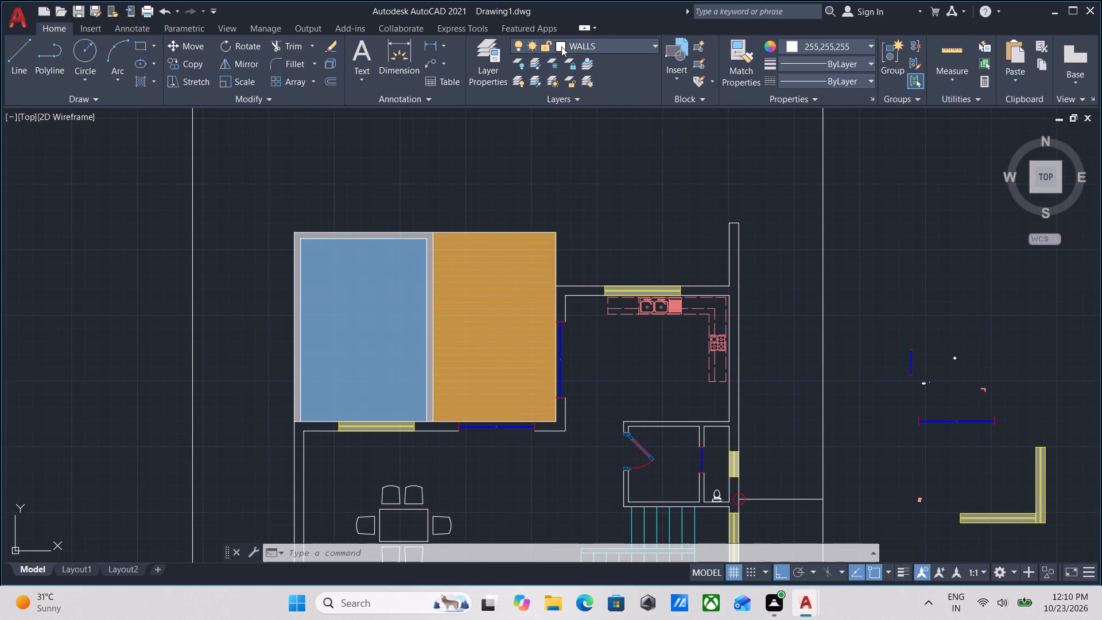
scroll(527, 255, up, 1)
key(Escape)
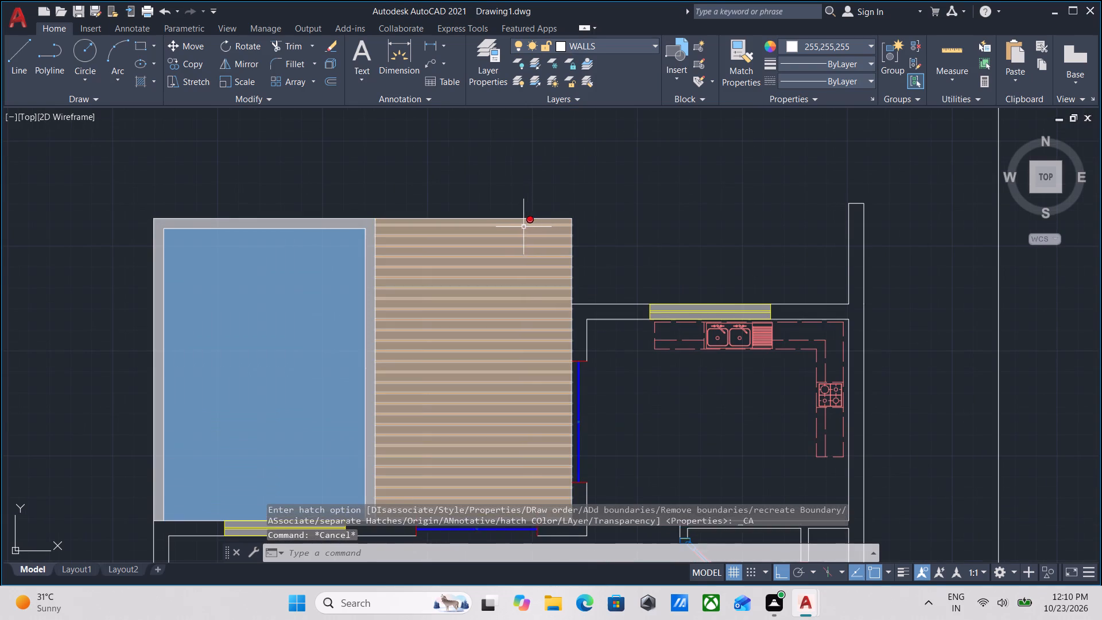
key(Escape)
Change the orange area's ANSI31 hatch to a solid fill in orange 248,153,30.
click(488, 239)
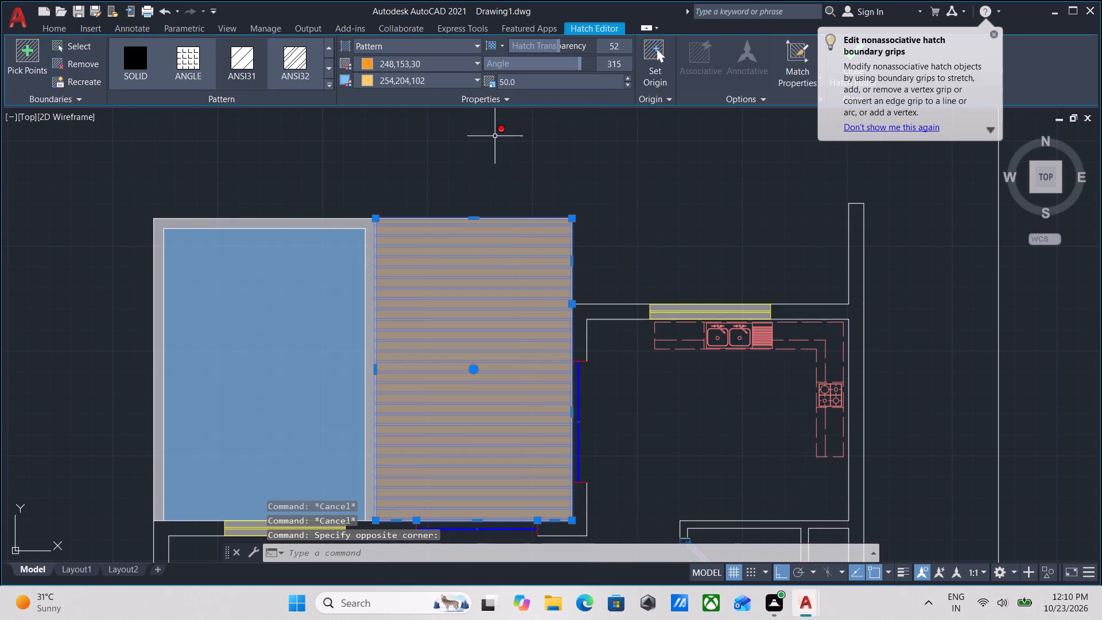
click(366, 62)
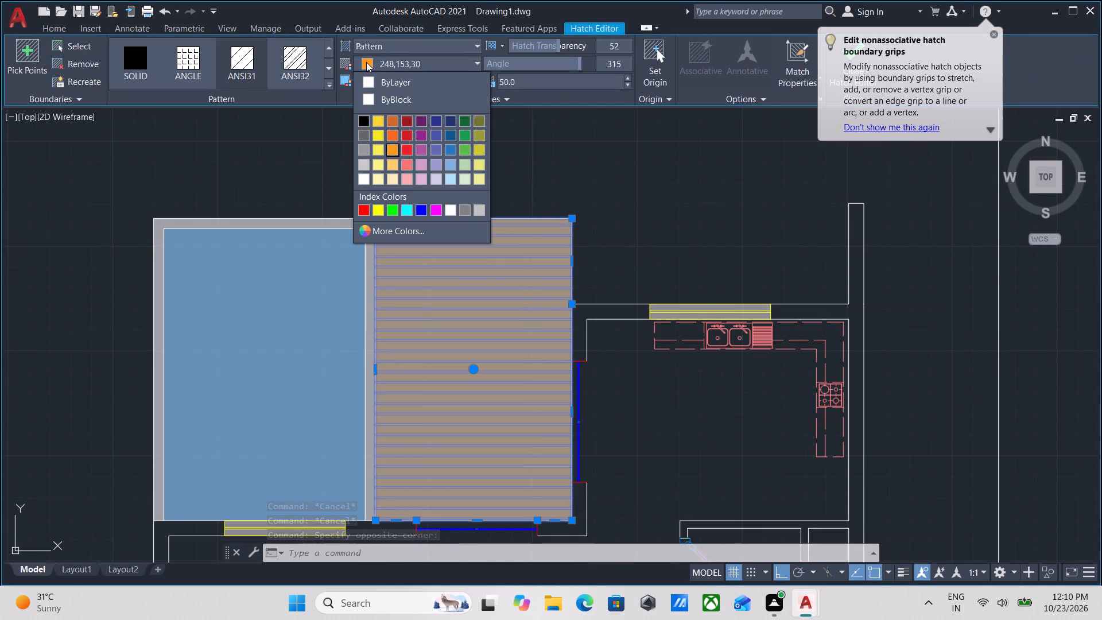
key(Escape)
click(389, 46)
click(379, 64)
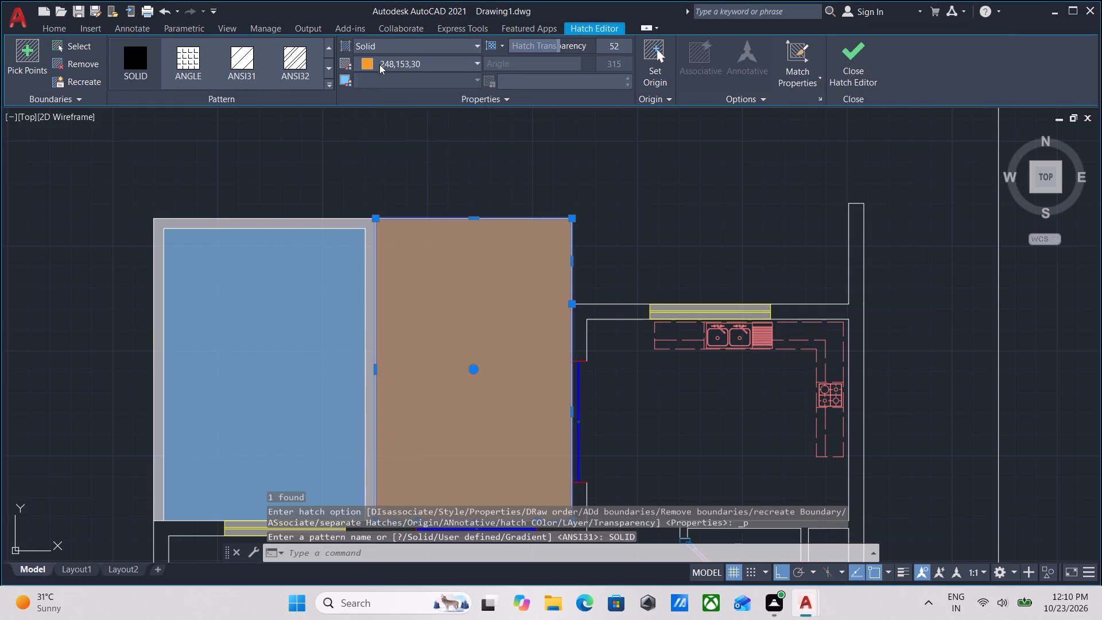
key(Escape)
scroll(503, 305, up, 3)
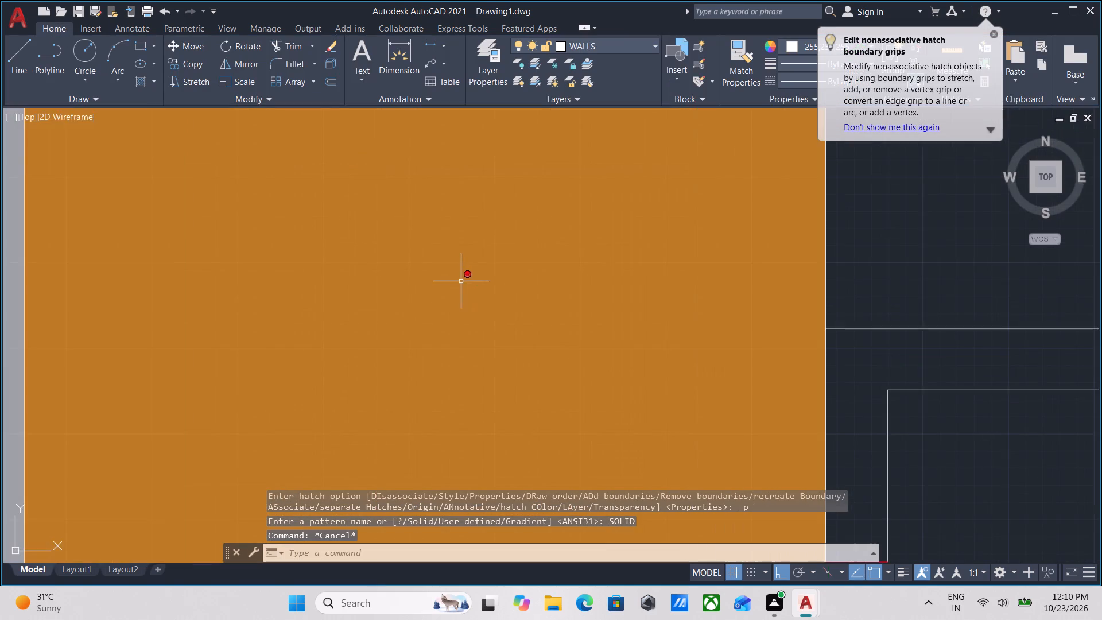
scroll(460, 281, down, 1)
middle_drag(460, 281, 431, 322)
key(Escape)
scroll(435, 221, down, 3)
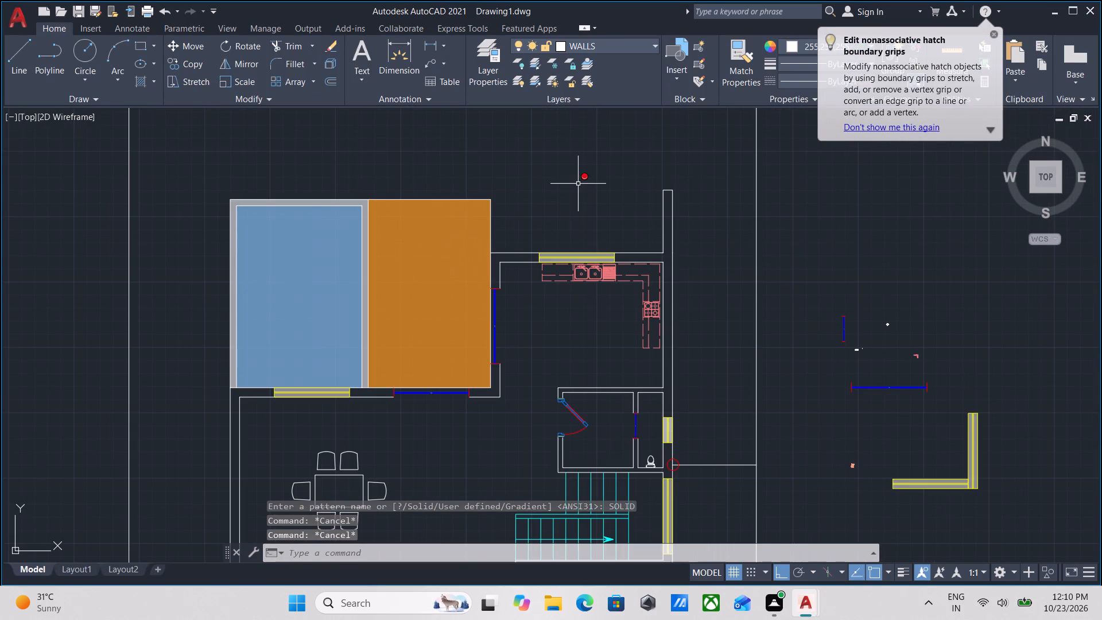
Overlay the solid orange area with a new ANSI31 hatch in black 0,0,0 at scale 50 and angle 315.
key(h)
key(Return)
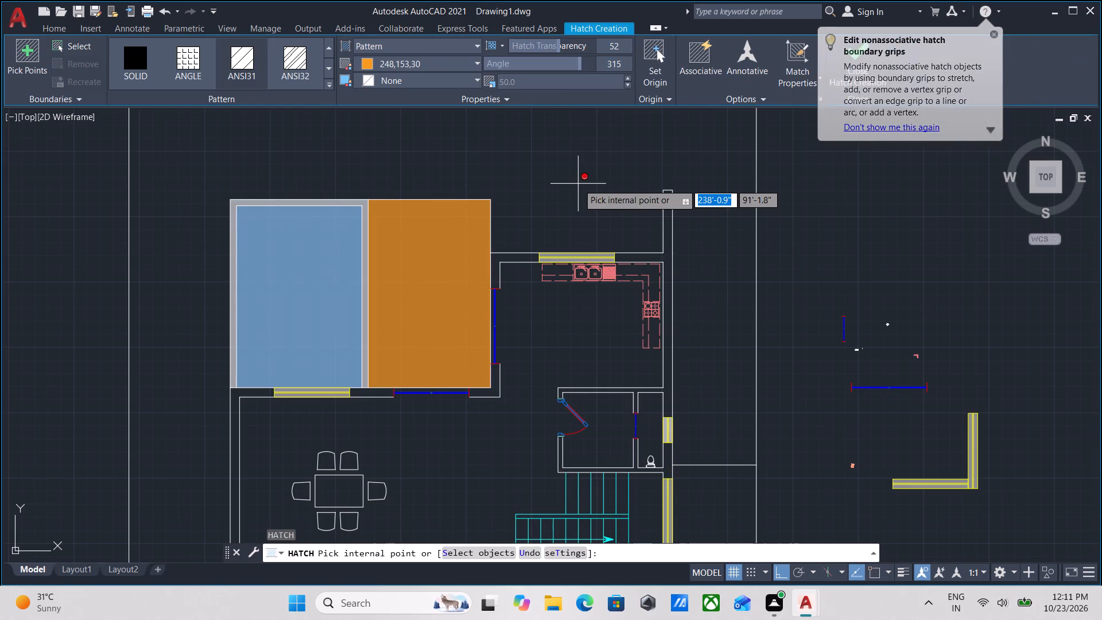
click(364, 42)
click(373, 95)
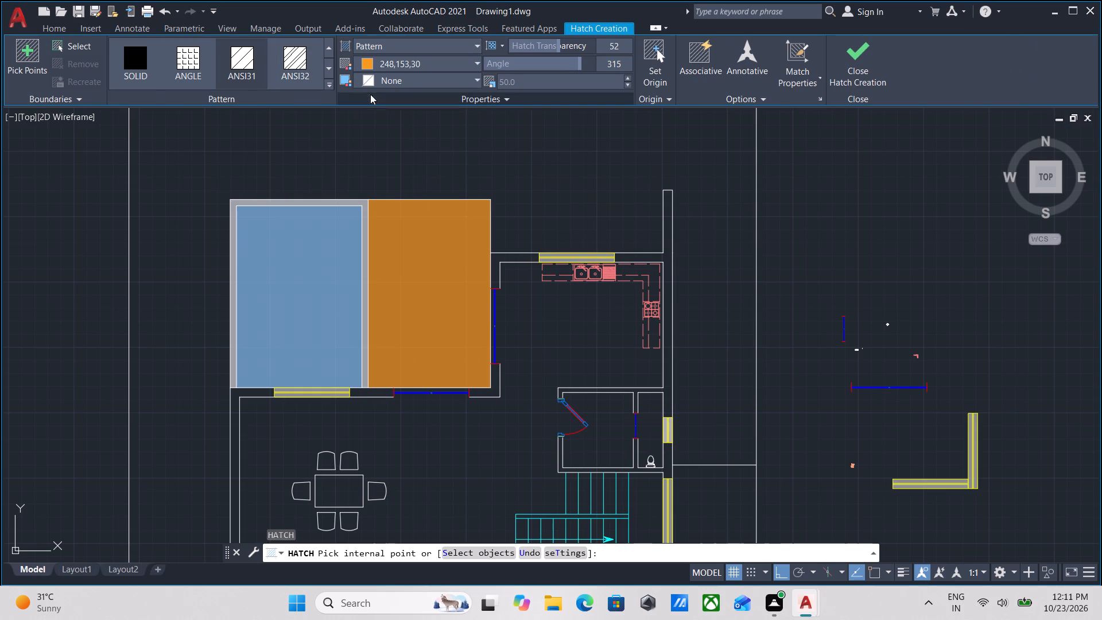
click(247, 62)
click(432, 251)
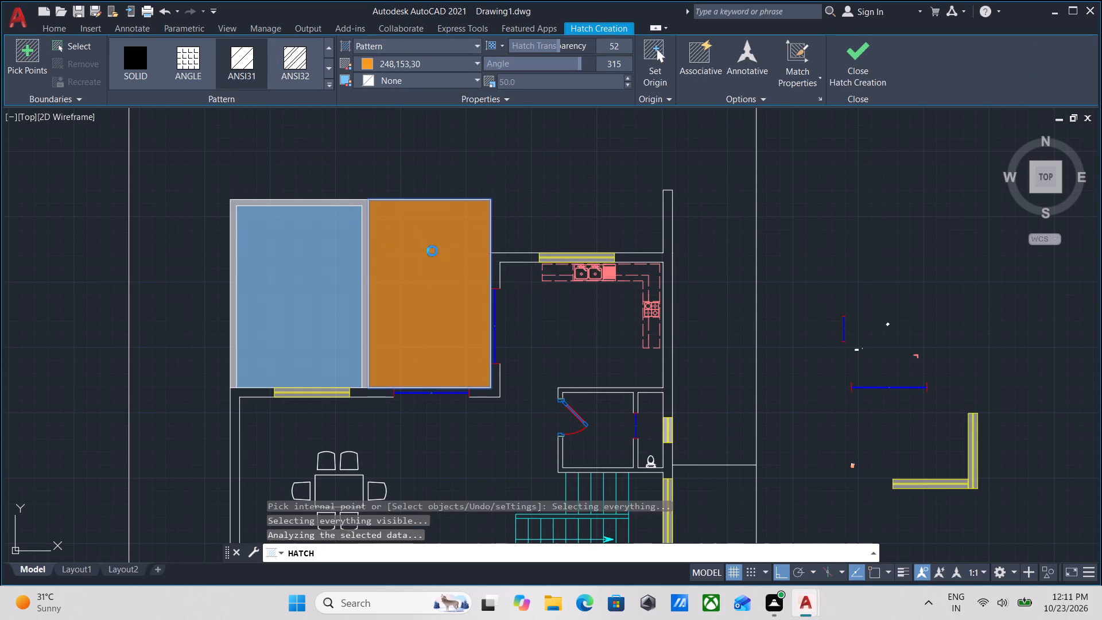
click(367, 58)
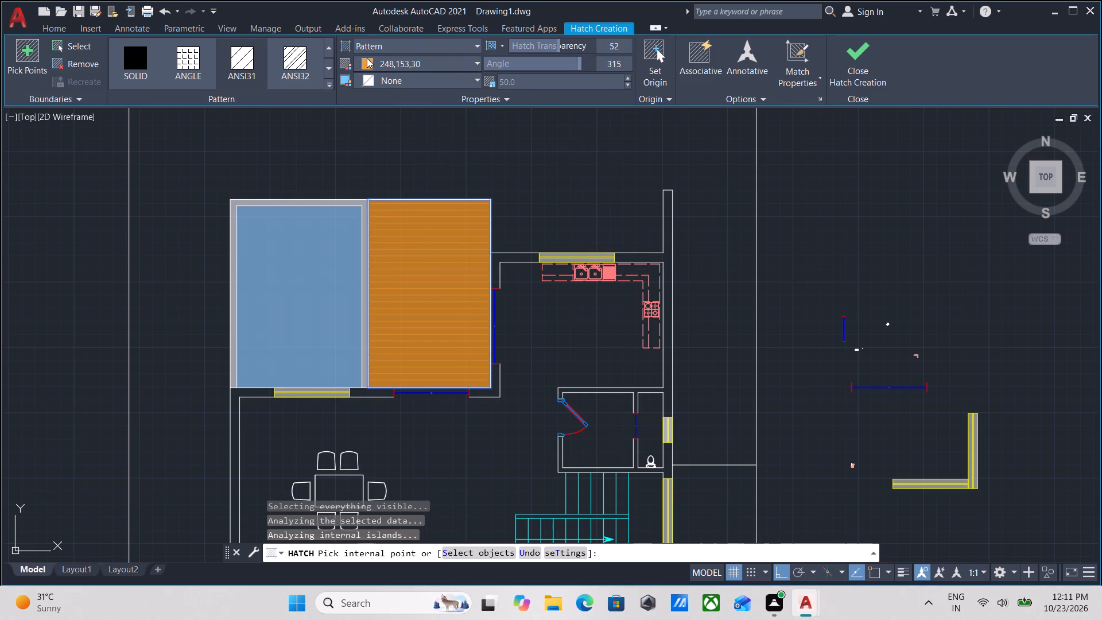
click(362, 117)
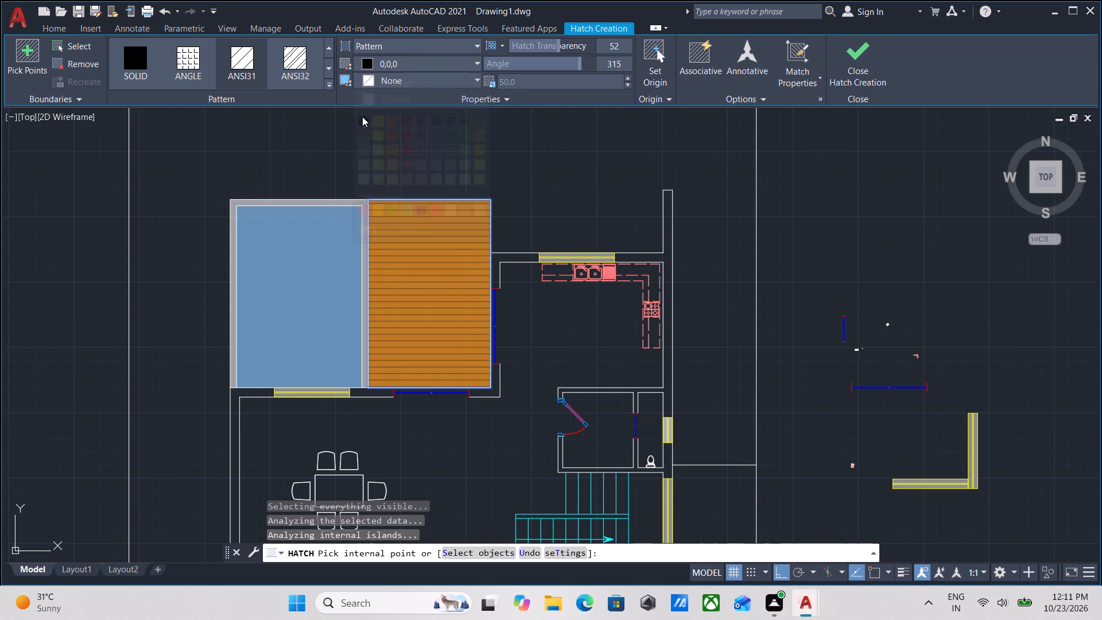
scroll(408, 261, up, 3)
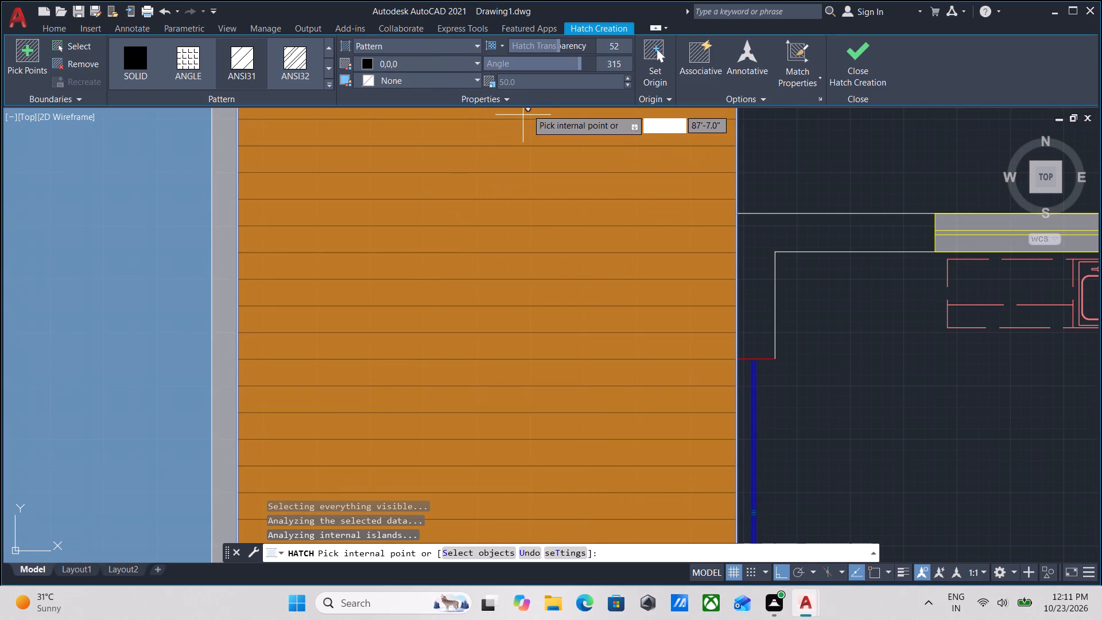
click(868, 57)
scroll(623, 265, down, 1)
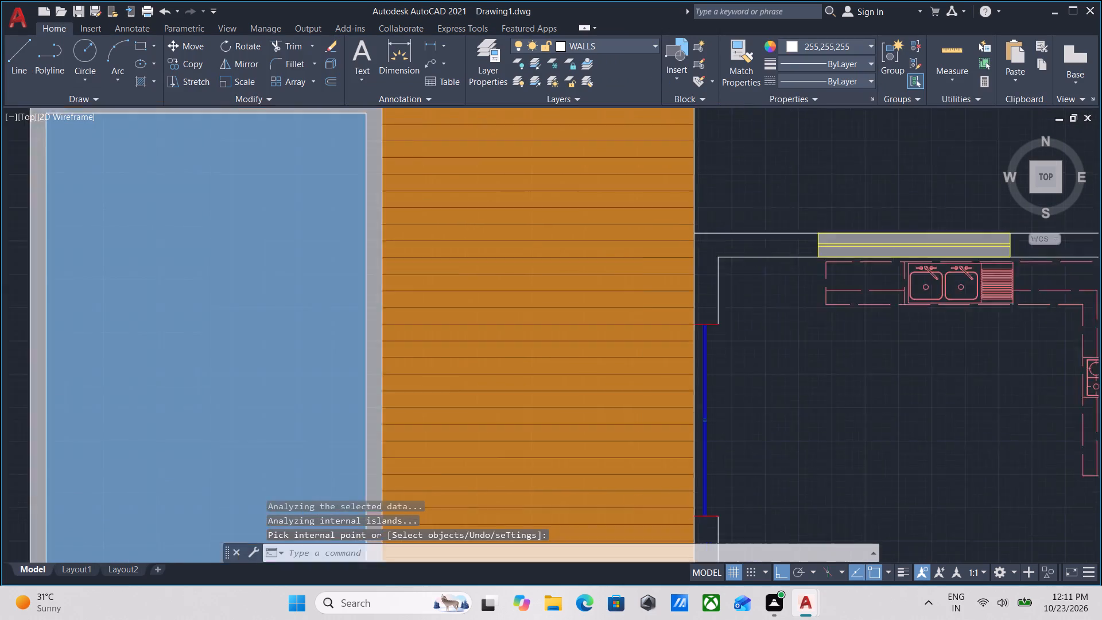
scroll(623, 265, down, 1)
key(Escape)
scroll(718, 160, down, 1)
middle_drag(718, 160, 578, 199)
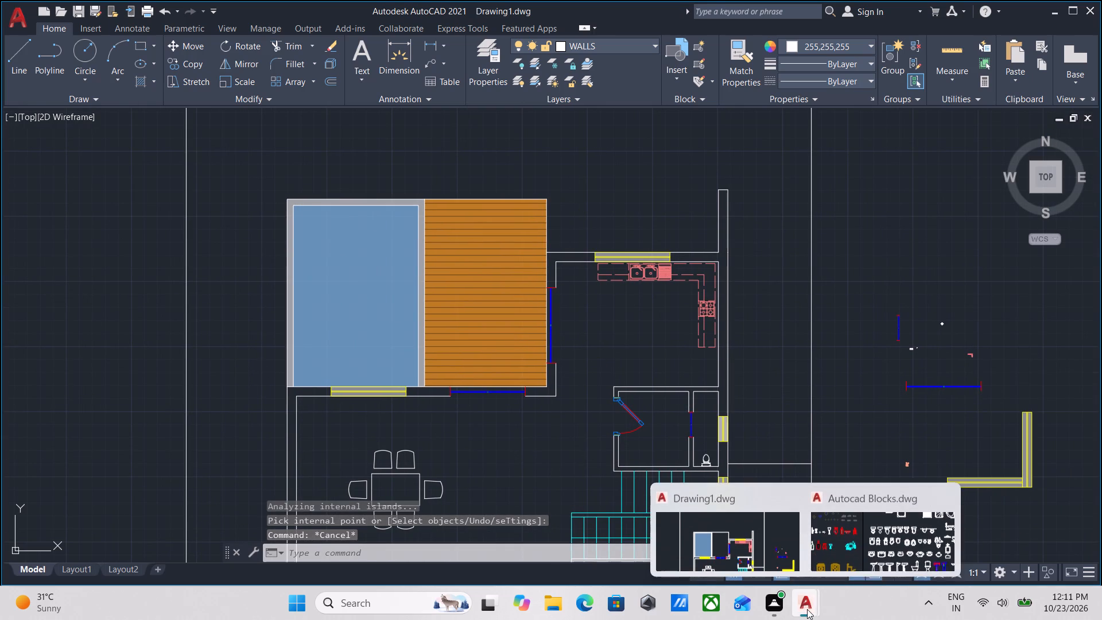
Switch to the Autocad Blocks drawing and browse to the bed blocks in its Furniture section.
click(895, 558)
scroll(765, 235, down, 2)
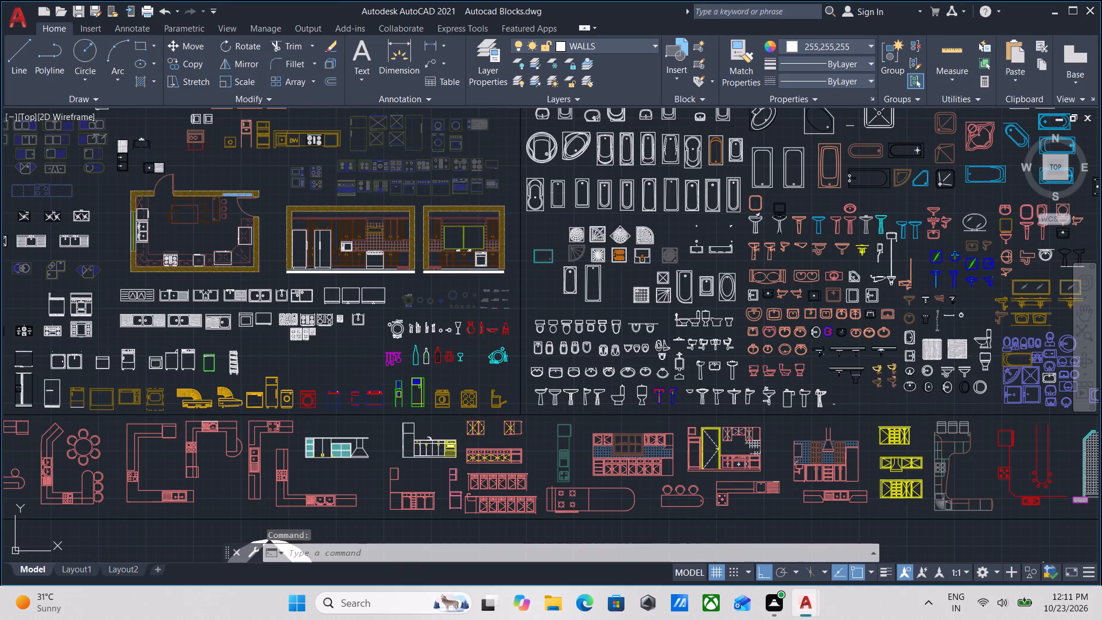
scroll(816, 320, down, 2)
middle_drag(821, 320, 724, 379)
scroll(730, 377, up, 1)
middle_drag(730, 377, 884, 301)
scroll(595, 373, down, 1)
middle_drag(595, 373, 843, 312)
middle_drag(355, 406, 422, 354)
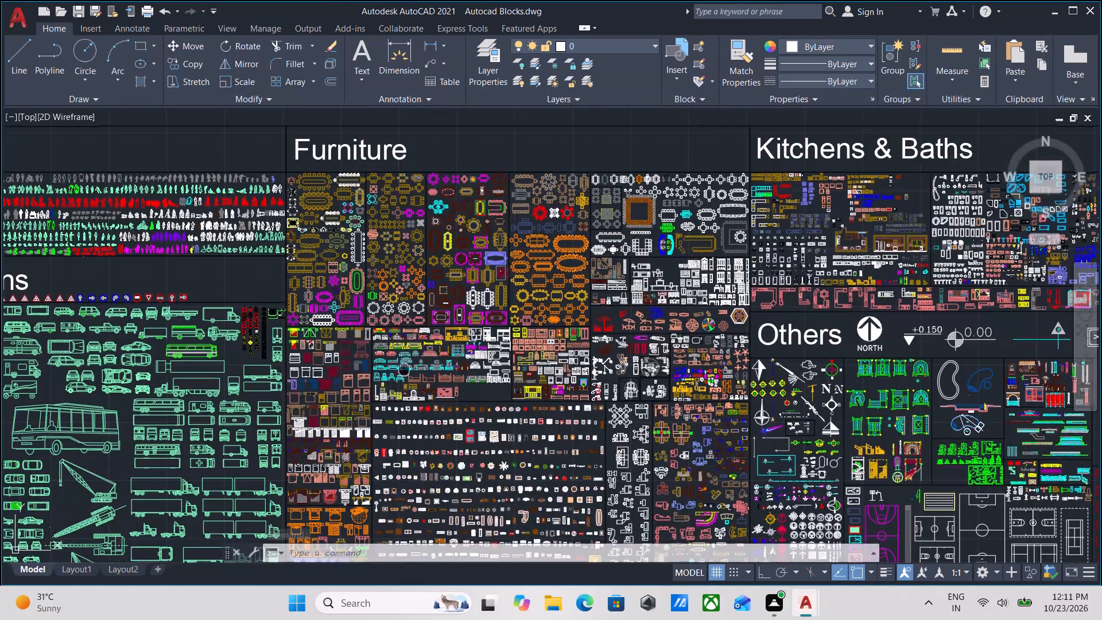
middle_drag(422, 354, 540, 235)
middle_drag(635, 459, 665, 333)
Examine the plan-view bed blocks in the Furniture section for one that suits the house plan.
scroll(584, 373, up, 3)
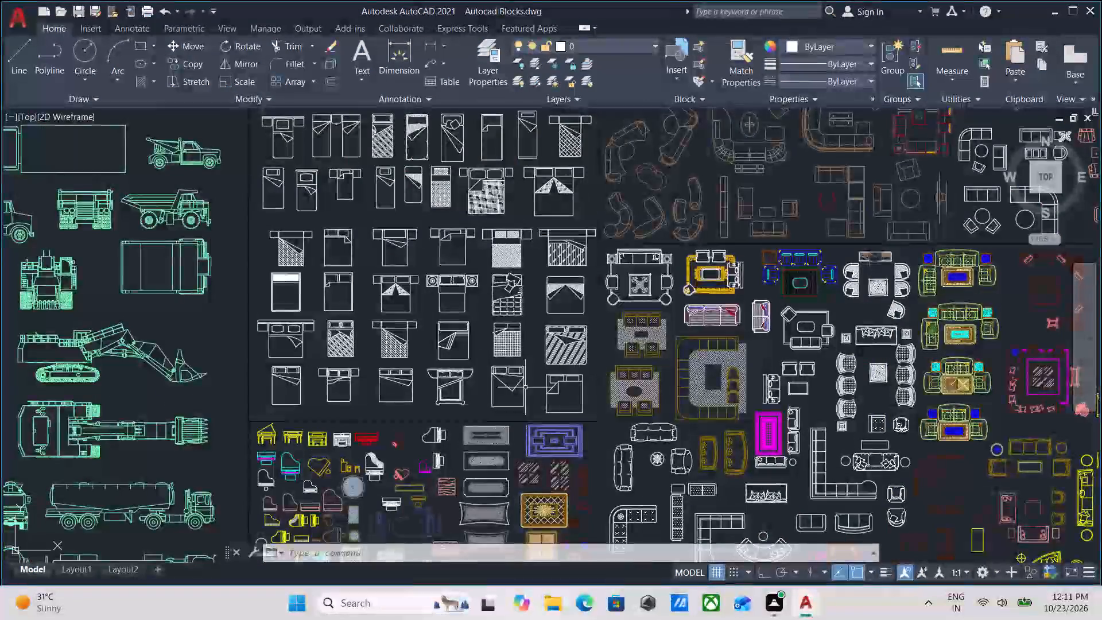
scroll(474, 400, up, 1)
scroll(484, 381, down, 2)
middle_drag(483, 390, 485, 468)
middle_drag(472, 351, 476, 387)
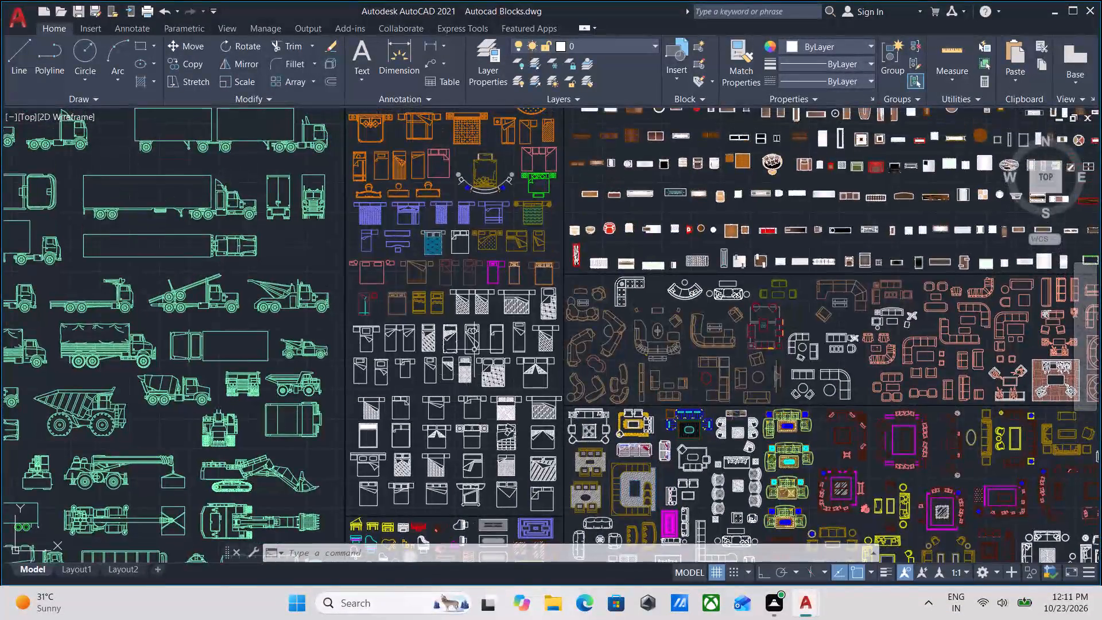
middle_drag(476, 350, 483, 426)
scroll(638, 326, down, 1)
middle_drag(638, 343, 616, 423)
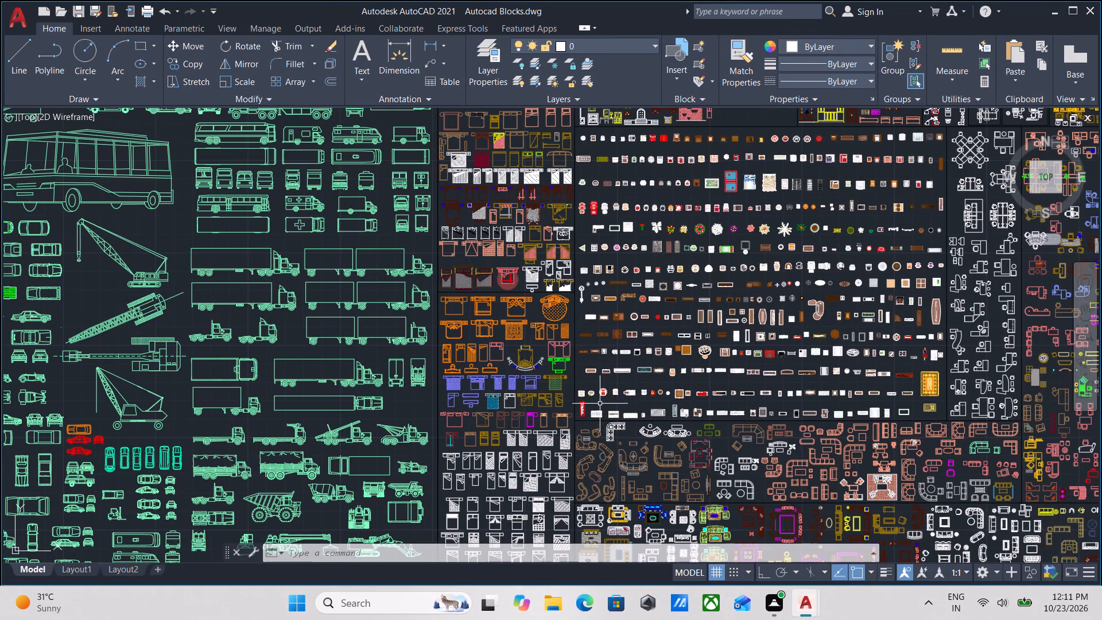
scroll(491, 218, up, 2)
scroll(490, 216, down, 1)
middle_drag(490, 217, 484, 332)
scroll(487, 270, up, 1)
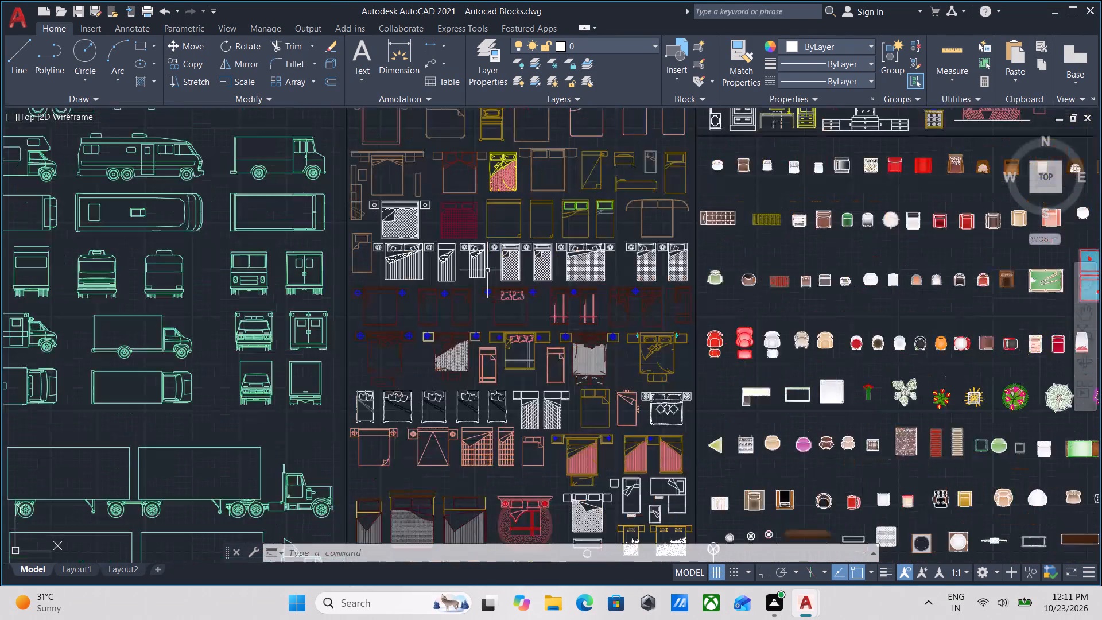
scroll(487, 270, down, 3)
middle_drag(503, 328, 549, 231)
scroll(546, 243, down, 1)
scroll(549, 358, up, 2)
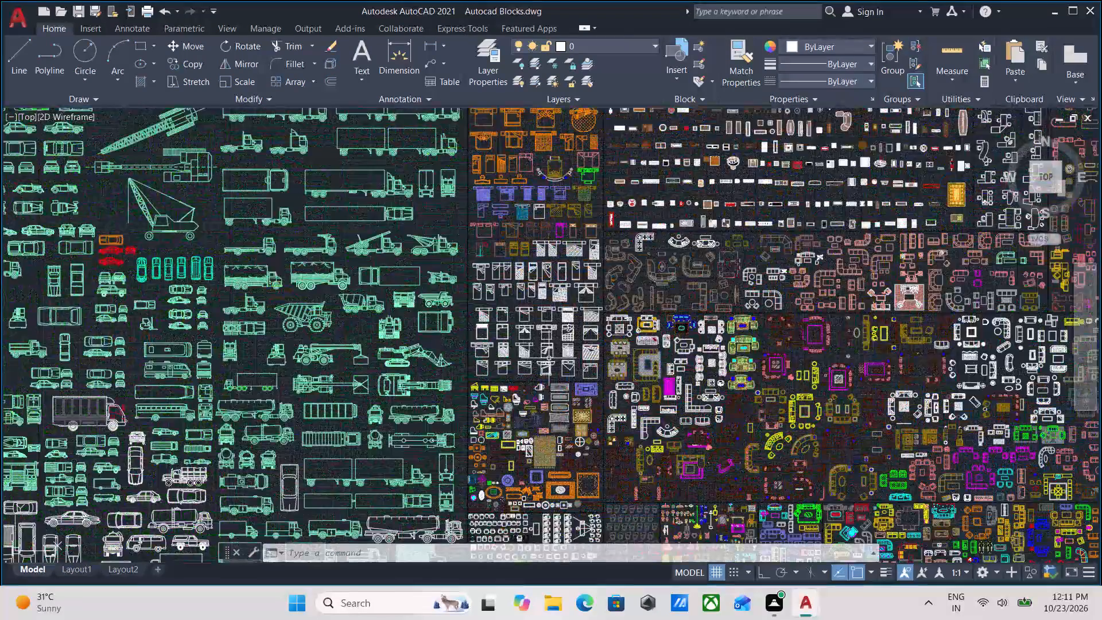
scroll(551, 358, up, 2)
scroll(551, 358, down, 2)
middle_drag(551, 358, 566, 280)
scroll(557, 390, up, 1)
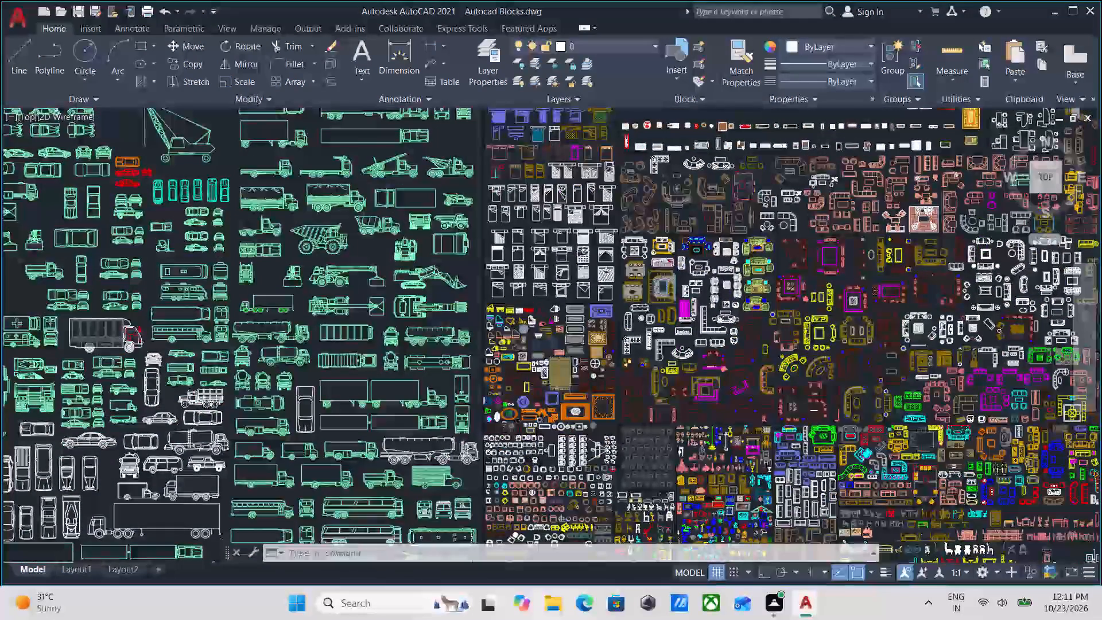
Look over the chair, rug and piano blocks below the beds in the Furniture section.
scroll(558, 389, down, 1)
middle_drag(558, 389, 550, 293)
scroll(564, 383, up, 2)
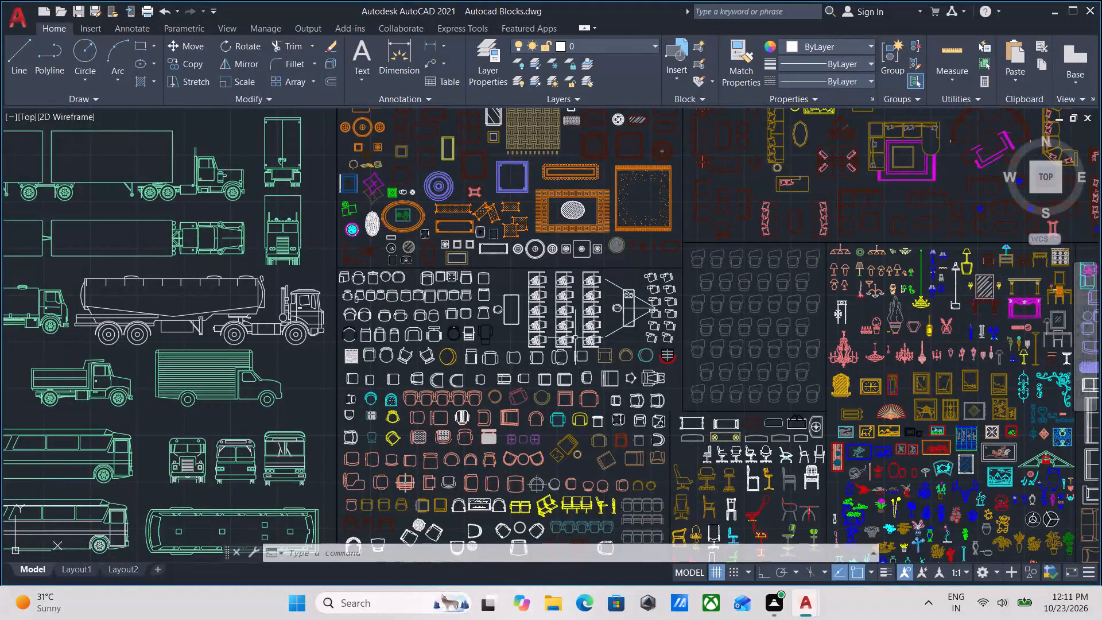
middle_drag(575, 338, 549, 419)
middle_drag(574, 280, 546, 390)
middle_drag(569, 238, 521, 394)
middle_drag(569, 285, 548, 329)
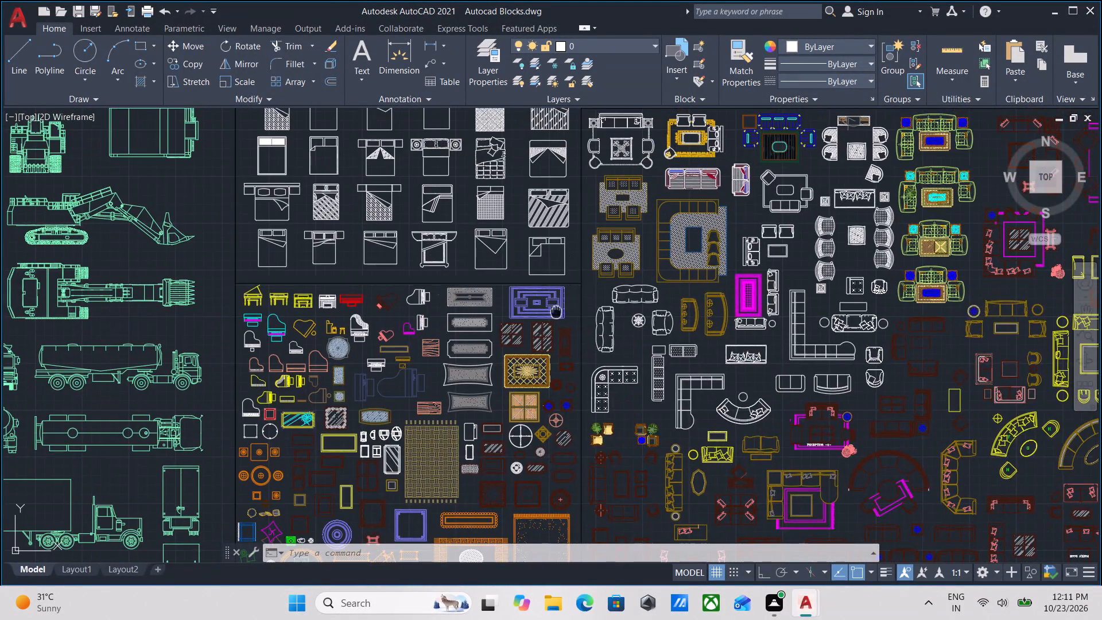
middle_drag(548, 329, 510, 385)
Examine the white, orange and multicoloured bed blocks up to the dining table sets in the Furniture section.
scroll(504, 278, down, 1)
middle_drag(503, 300, 517, 402)
middle_drag(475, 301, 475, 303)
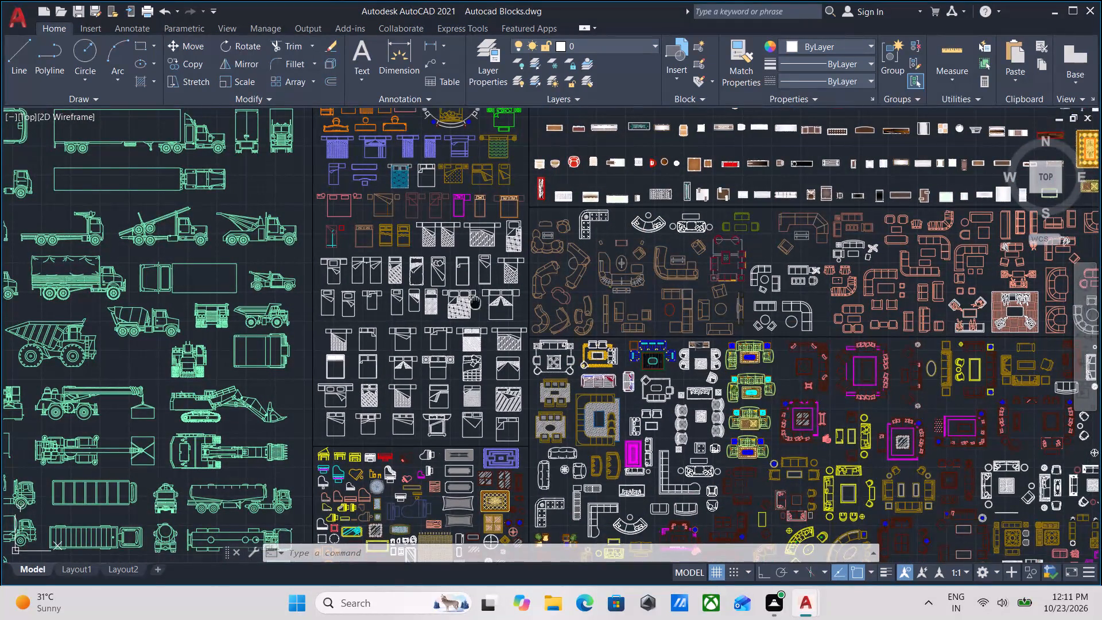
middle_drag(475, 303, 484, 346)
scroll(468, 296, up, 2)
middle_drag(468, 298, 469, 414)
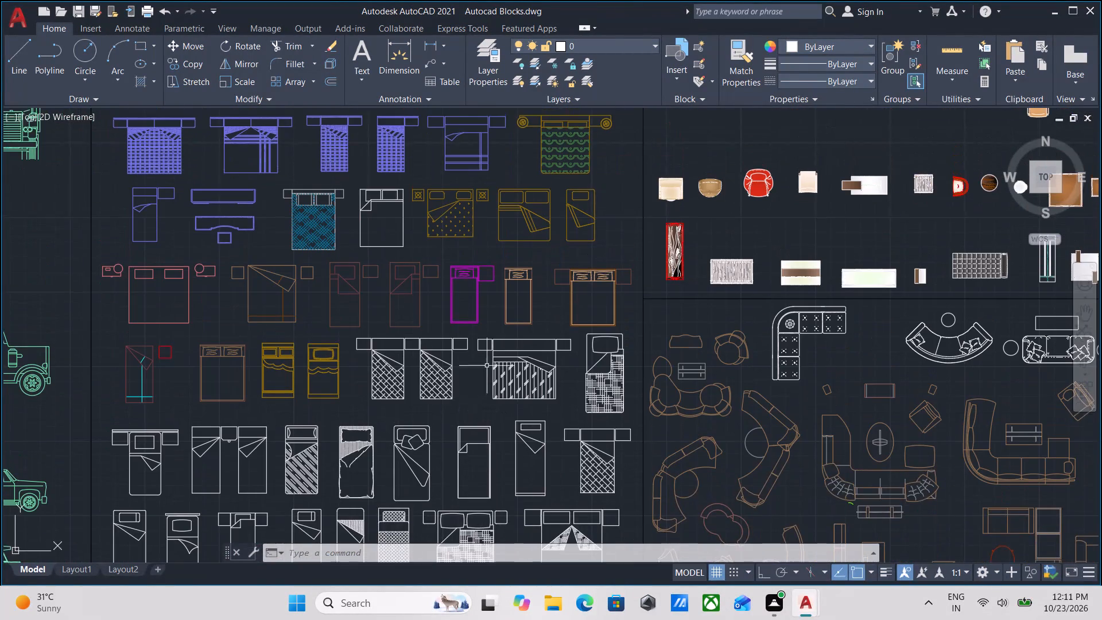
scroll(491, 343, down, 3)
middle_drag(474, 435, 536, 339)
scroll(517, 352, up, 2)
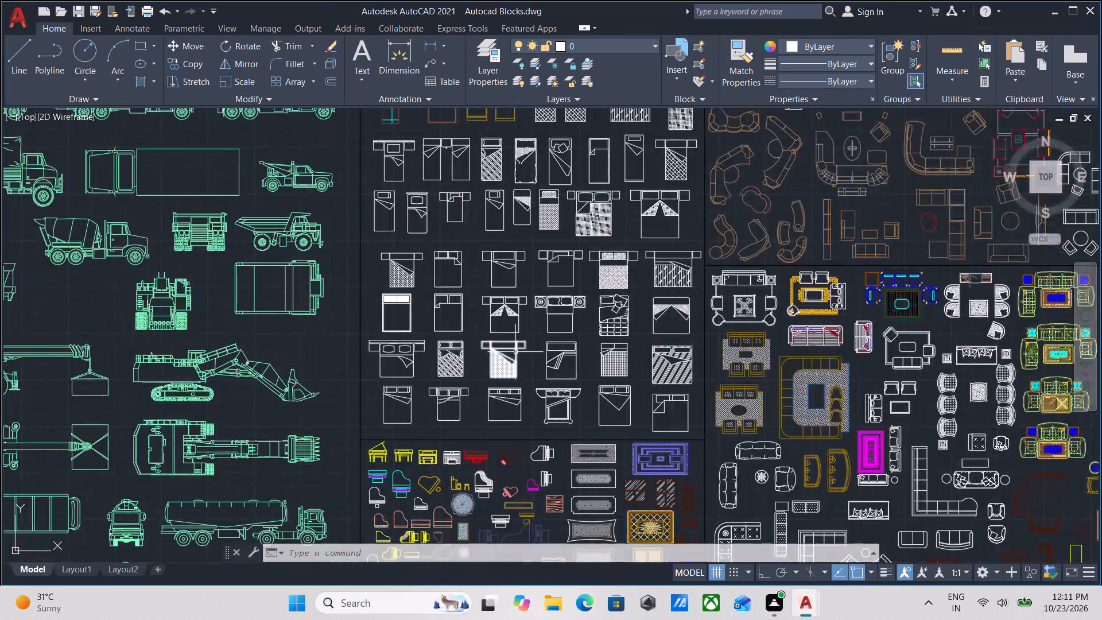
middle_drag(518, 323, 417, 467)
middle_drag(480, 355, 441, 471)
scroll(481, 321, down, 1)
middle_drag(481, 324, 476, 435)
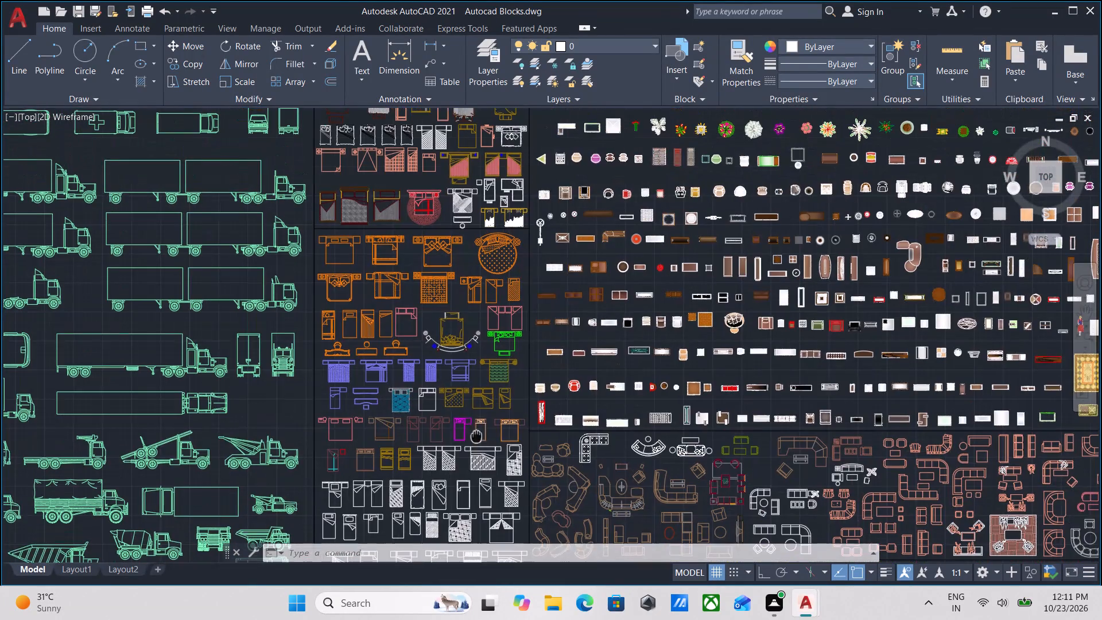
middle_drag(467, 331, 463, 431)
middle_drag(460, 313, 460, 367)
middle_drag(466, 335, 469, 375)
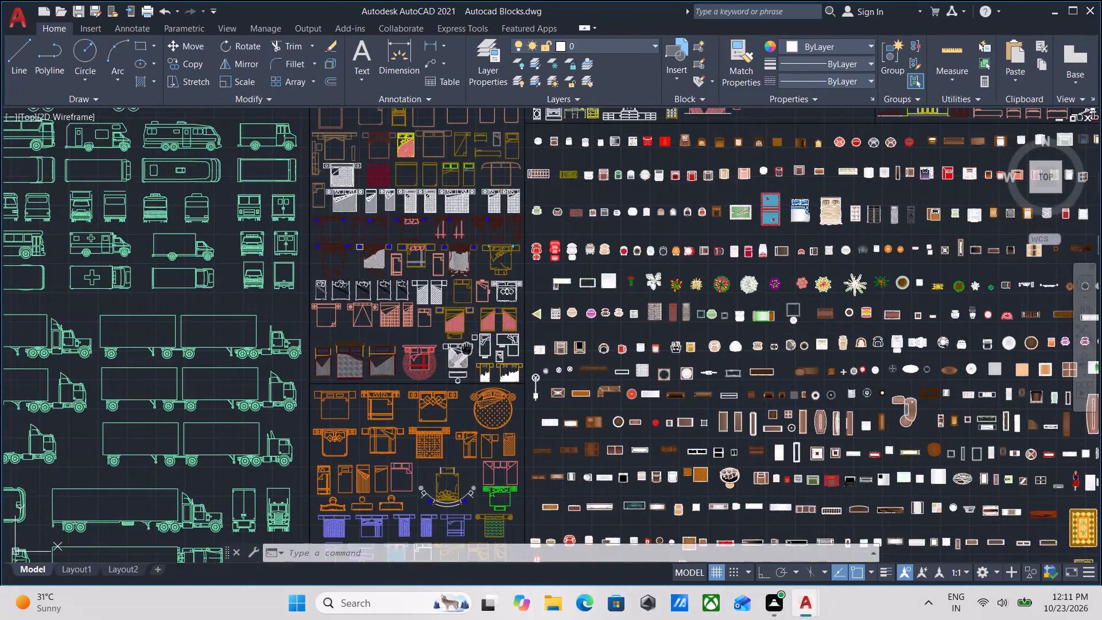
middle_drag(469, 375, 469, 392)
scroll(491, 412, up, 2)
middle_drag(492, 374, 493, 470)
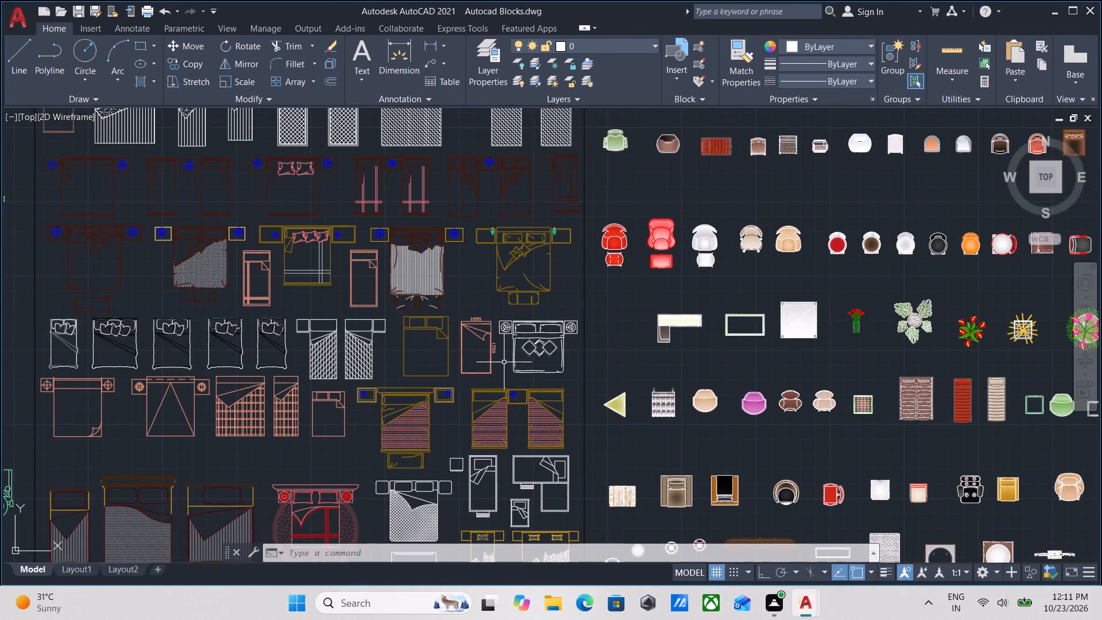
scroll(504, 362, down, 1)
middle_drag(507, 365, 608, 399)
scroll(493, 293, down, 1)
middle_drag(493, 297, 511, 408)
middle_drag(492, 266, 493, 315)
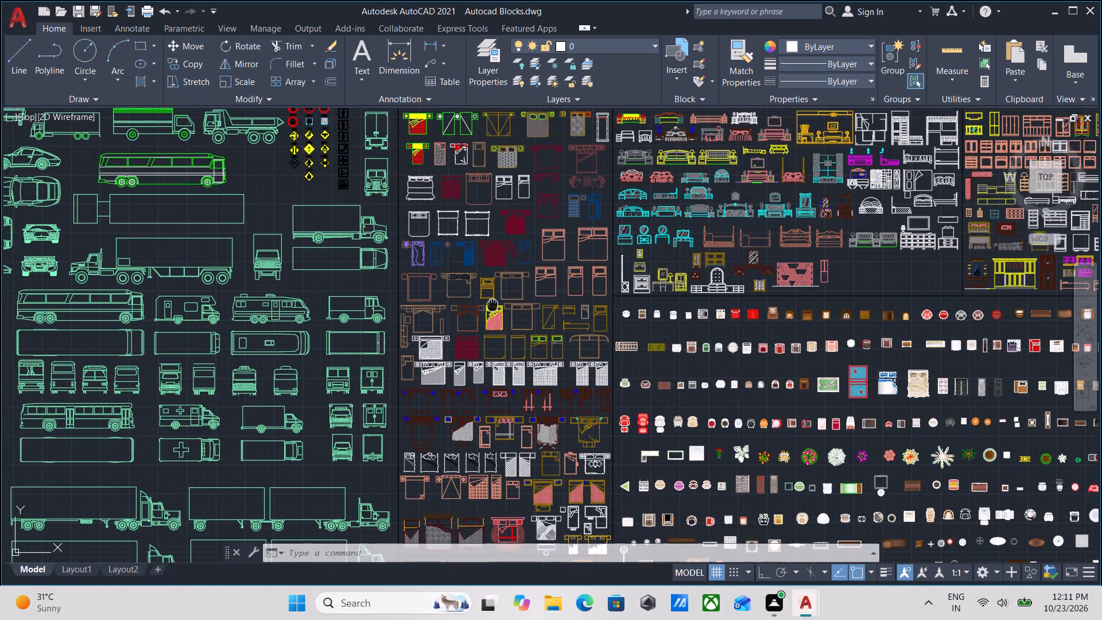
middle_drag(493, 315, 496, 362)
scroll(486, 292, up, 2)
scroll(447, 297, down, 1)
middle_drag(447, 304, 443, 451)
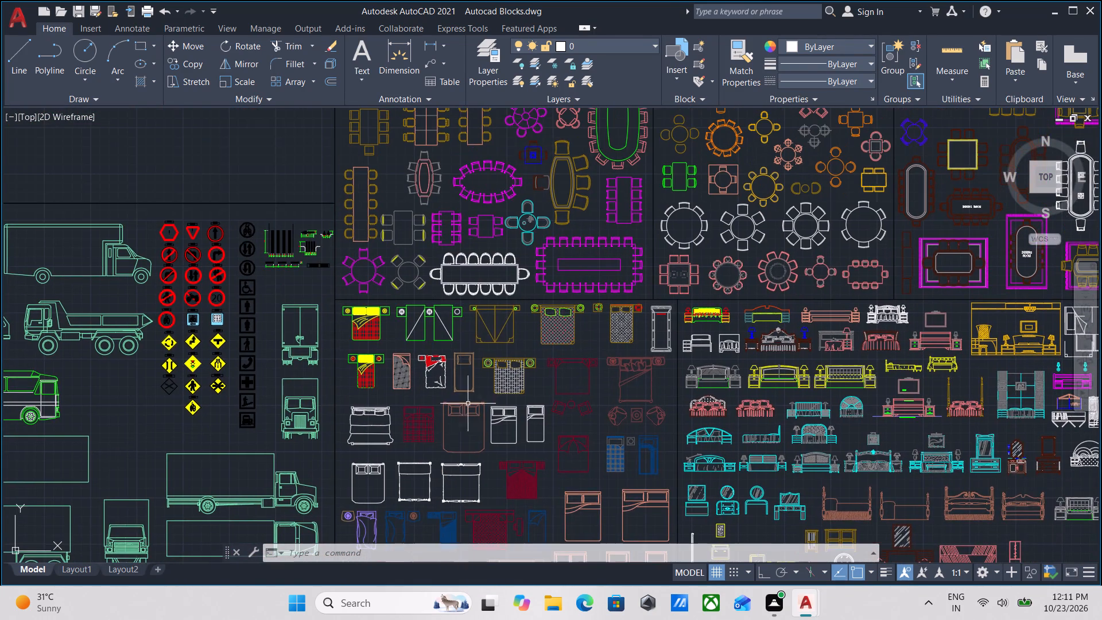
scroll(494, 410, down, 1)
middle_drag(494, 370, 496, 259)
scroll(510, 420, down, 2)
middle_drag(515, 397, 546, 203)
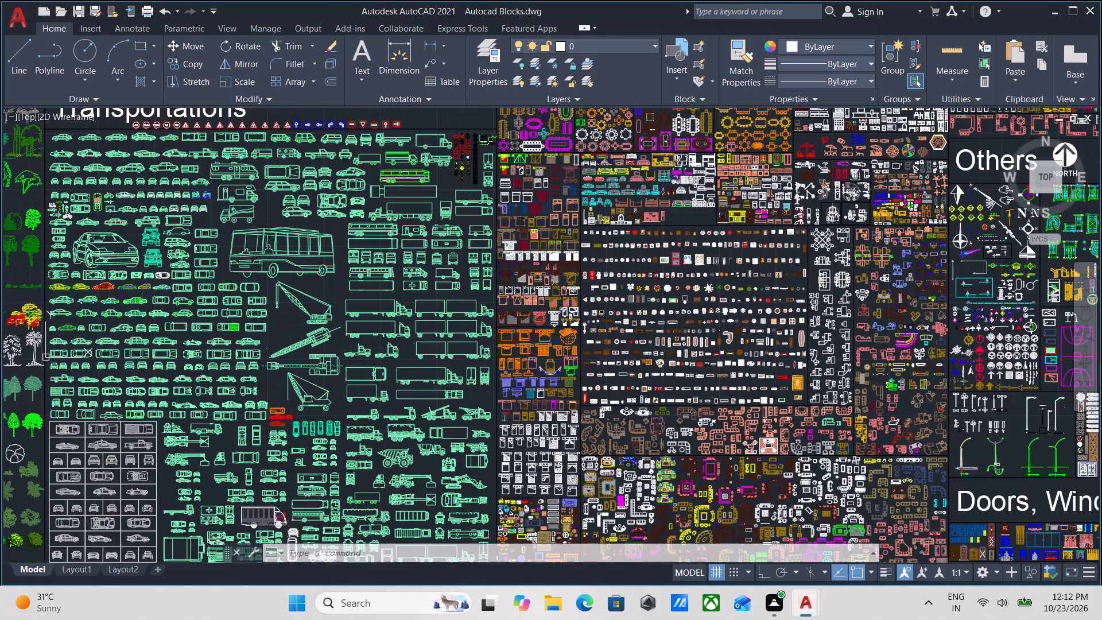
Examine the furniture blocks from the beds down to the armchairs and decorative floor patterns.
middle_drag(548, 434, 558, 309)
scroll(545, 395, up, 3)
scroll(549, 399, down, 1)
middle_drag(548, 392, 537, 312)
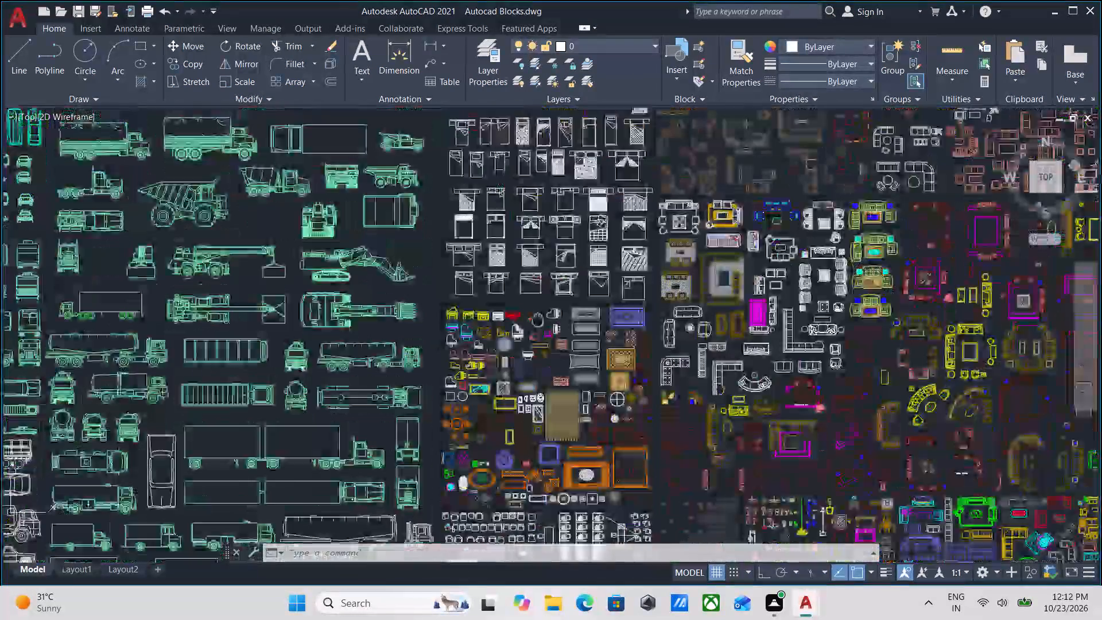
middle_drag(537, 312, 533, 269)
middle_drag(542, 469, 531, 318)
middle_drag(525, 420, 540, 324)
scroll(536, 417, up, 2)
scroll(572, 355, down, 1)
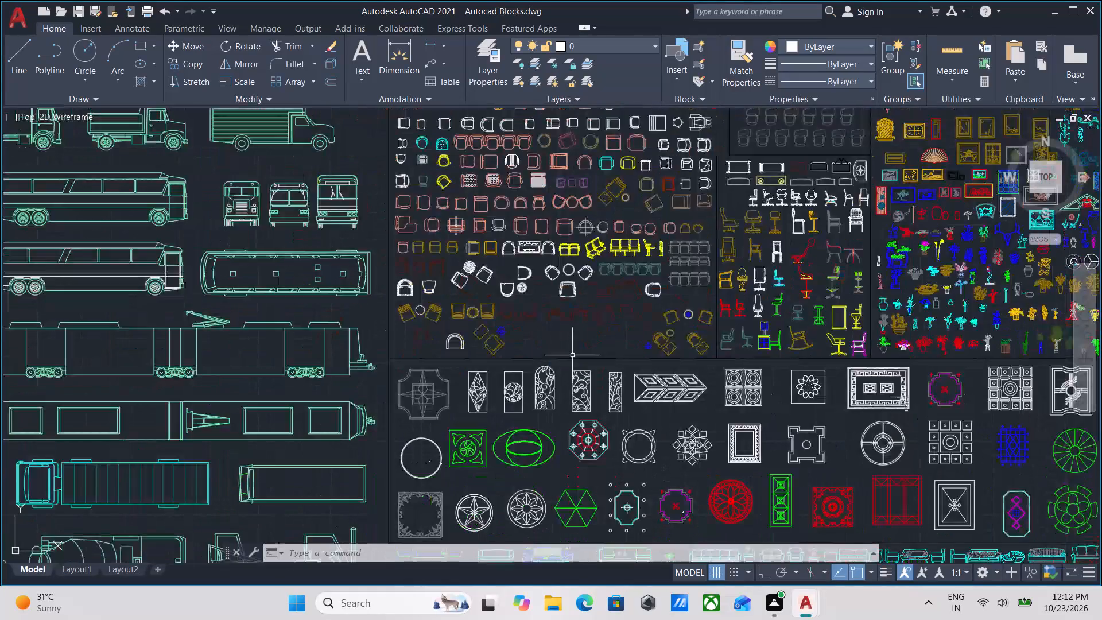
middle_drag(572, 355, 607, 269)
scroll(572, 355, down, 1)
middle_drag(613, 309, 561, 444)
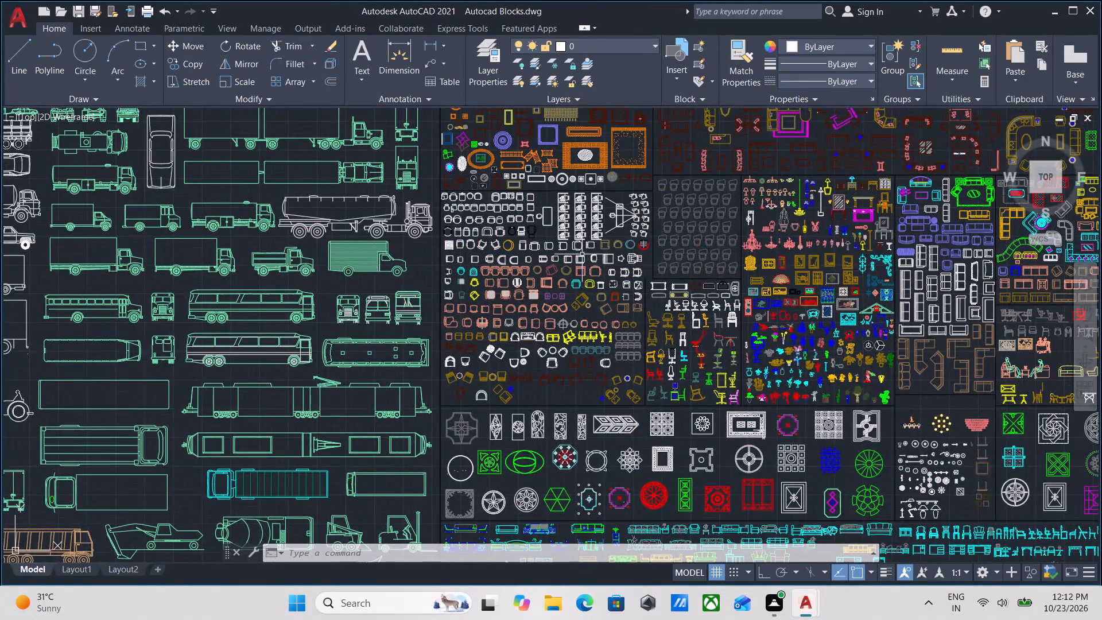
Examine the white plan-view bed blocks and the coloured beds above them in the Furniture section.
middle_drag(582, 254, 537, 411)
middle_drag(519, 270, 471, 428)
middle_drag(474, 255, 465, 389)
scroll(461, 309, up, 1)
middle_drag(461, 309, 463, 389)
scroll(494, 340, up, 1)
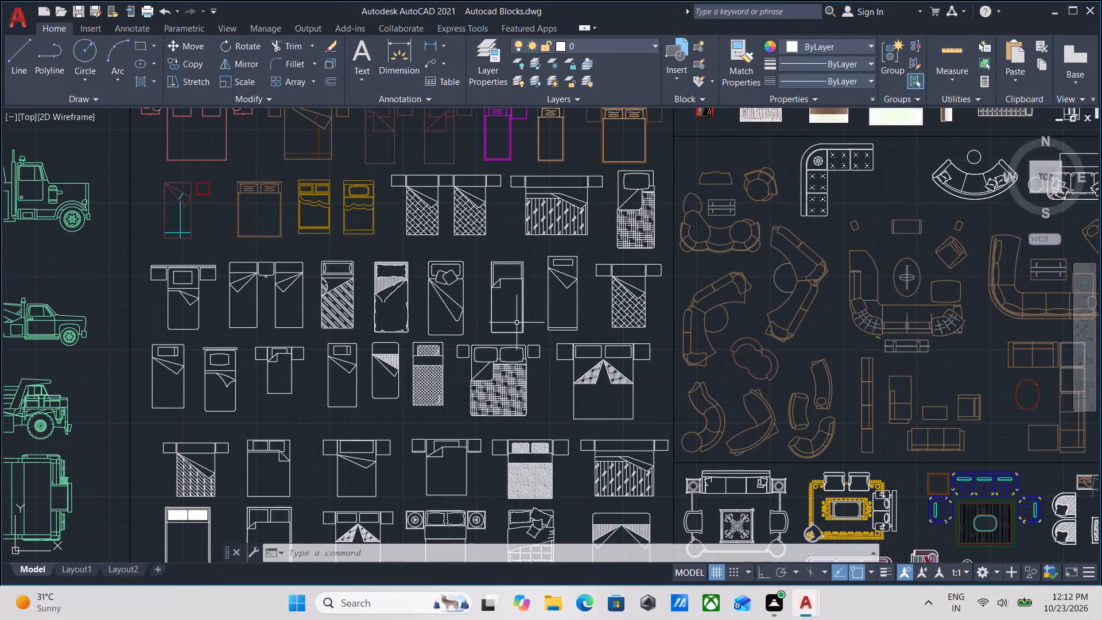
scroll(517, 323, down, 1)
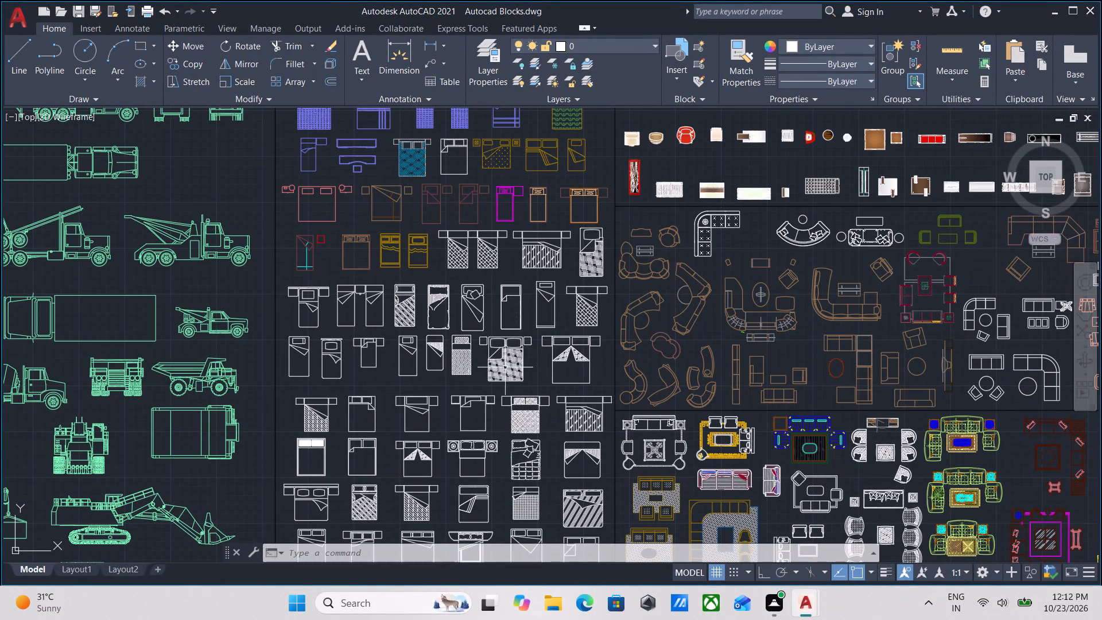
middle_drag(440, 389, 463, 294)
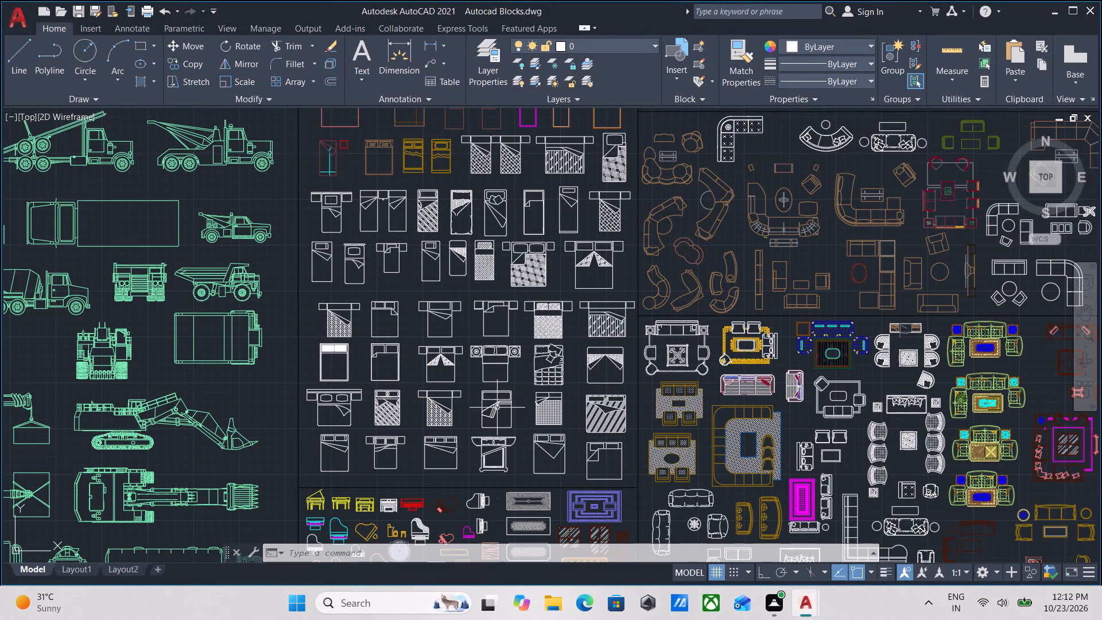
middle_drag(537, 344, 452, 490)
middle_drag(498, 301, 461, 370)
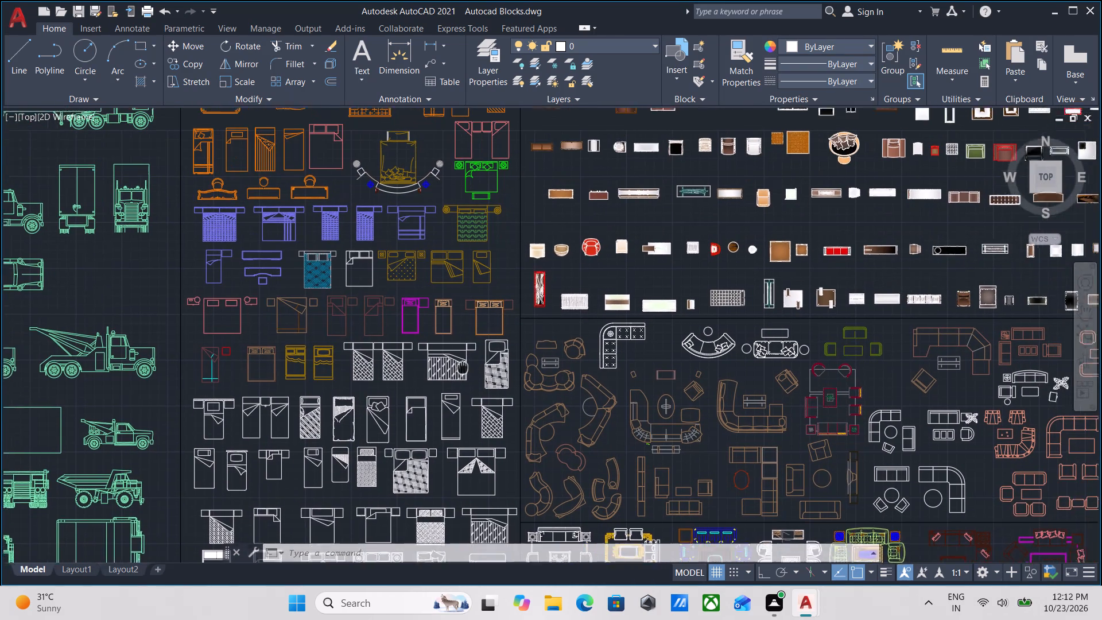
middle_drag(461, 370, 458, 374)
Look over the coloured bed blocks and bedroom furniture elevations up to the dining table sets.
scroll(472, 331, down, 1)
middle_drag(472, 331, 454, 479)
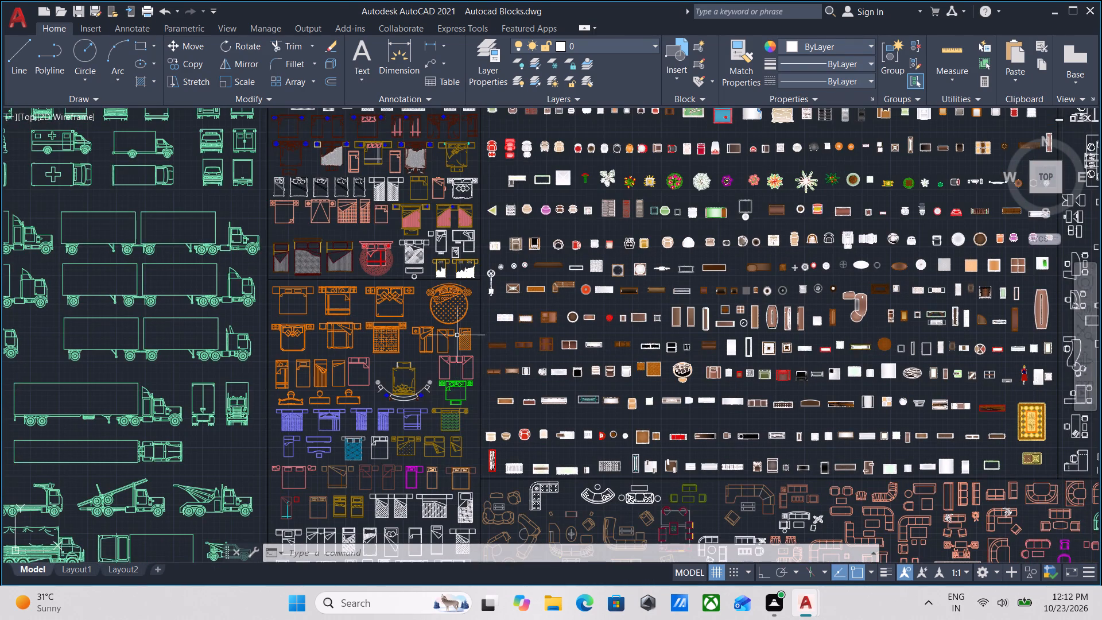
middle_drag(457, 338, 447, 470)
middle_drag(443, 334, 479, 471)
scroll(447, 356, down, 1)
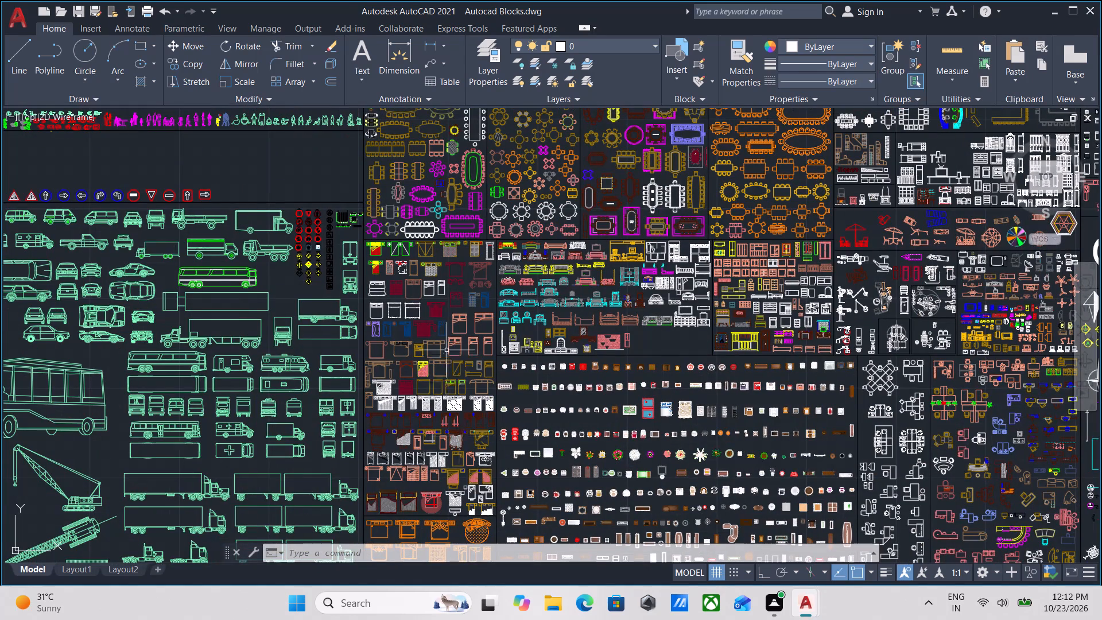
scroll(456, 305, up, 2)
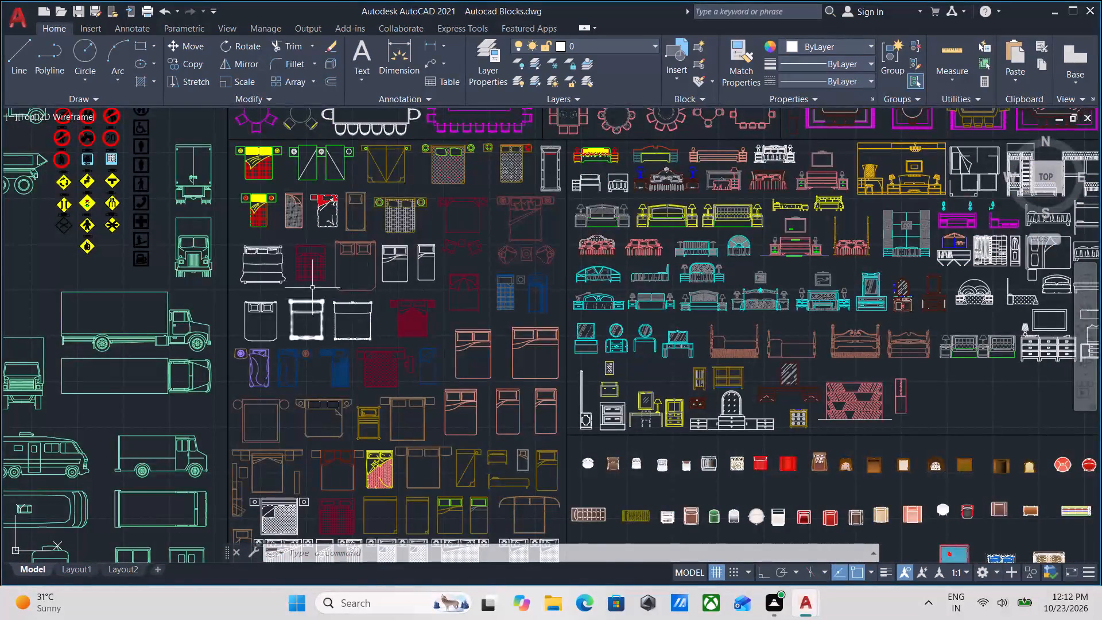
scroll(315, 286, down, 1)
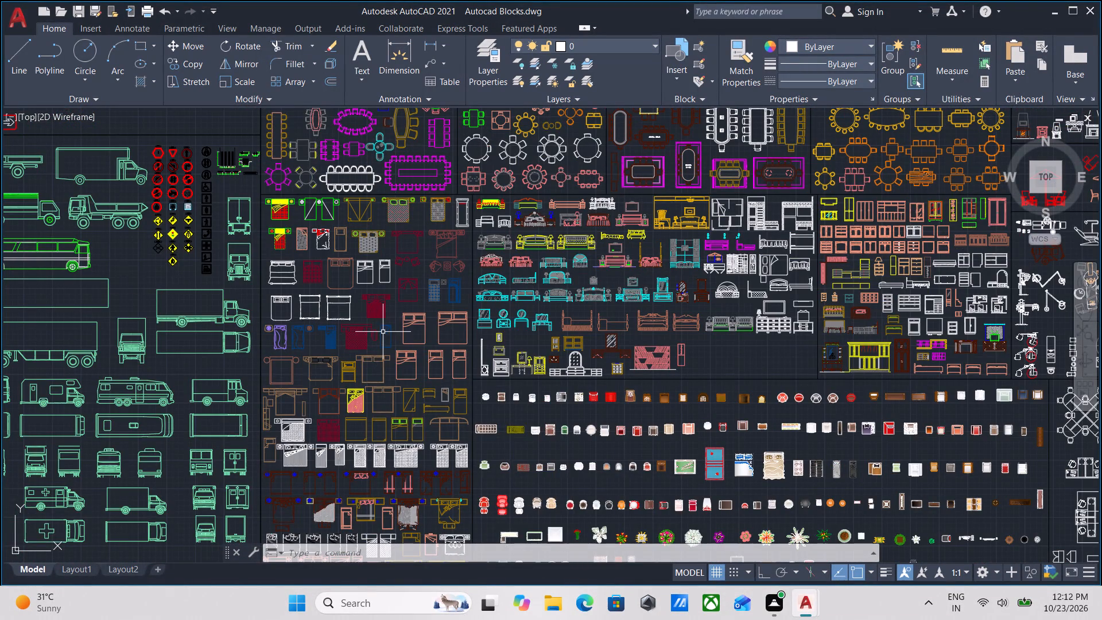
scroll(384, 337, down, 1)
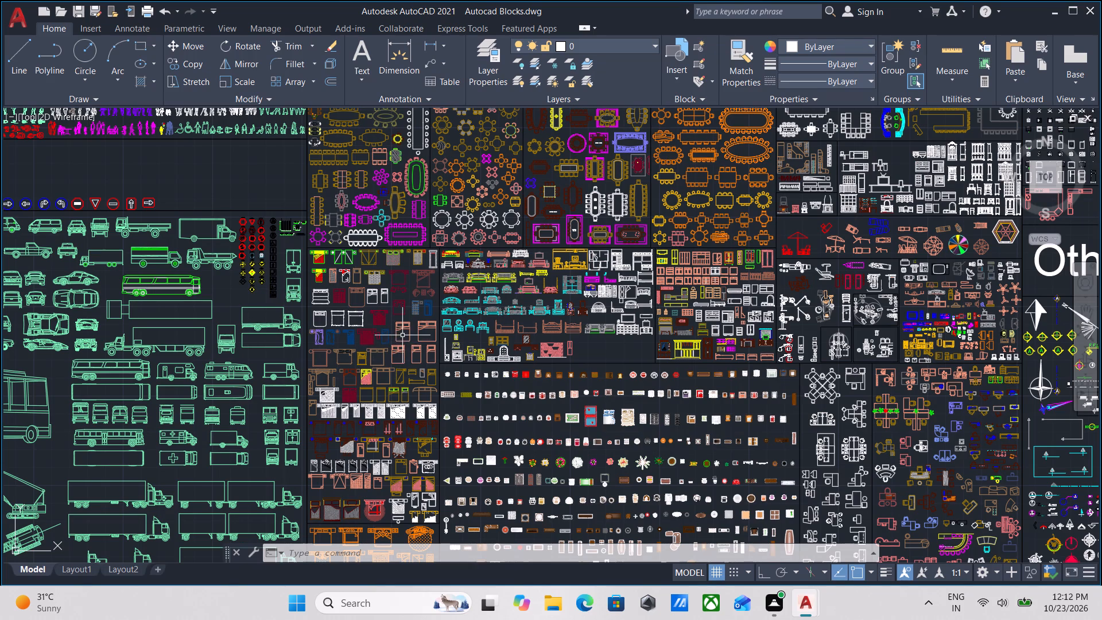
scroll(385, 428, down, 1)
Look back over the furniture blocks from the beds down to the pianos and rugs.
middle_drag(385, 428, 425, 301)
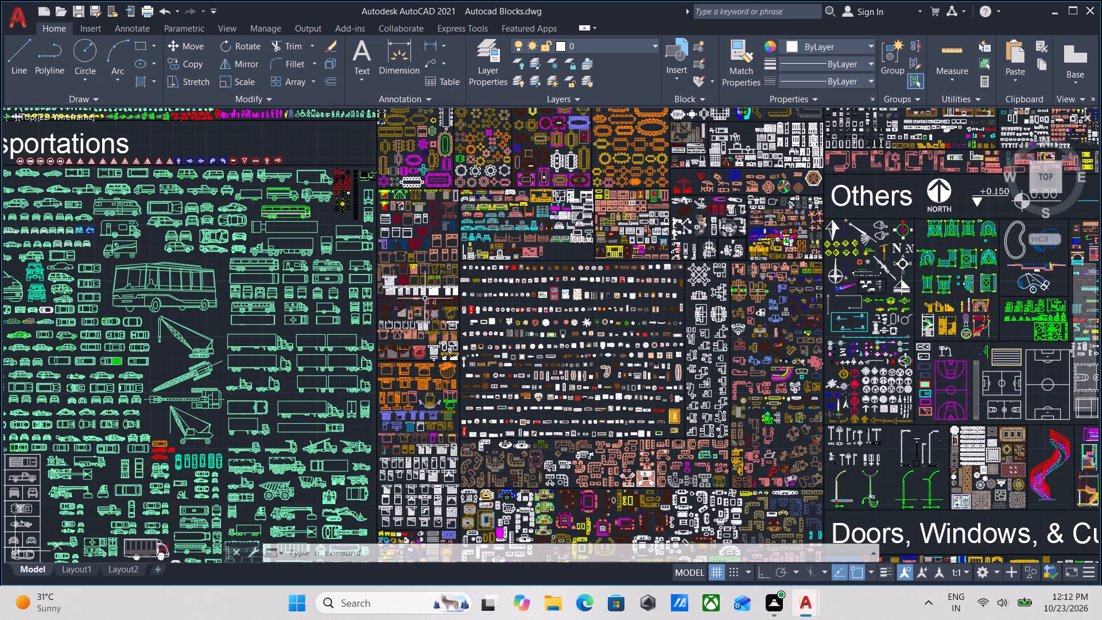
middle_drag(426, 423, 457, 310)
scroll(452, 366, up, 1)
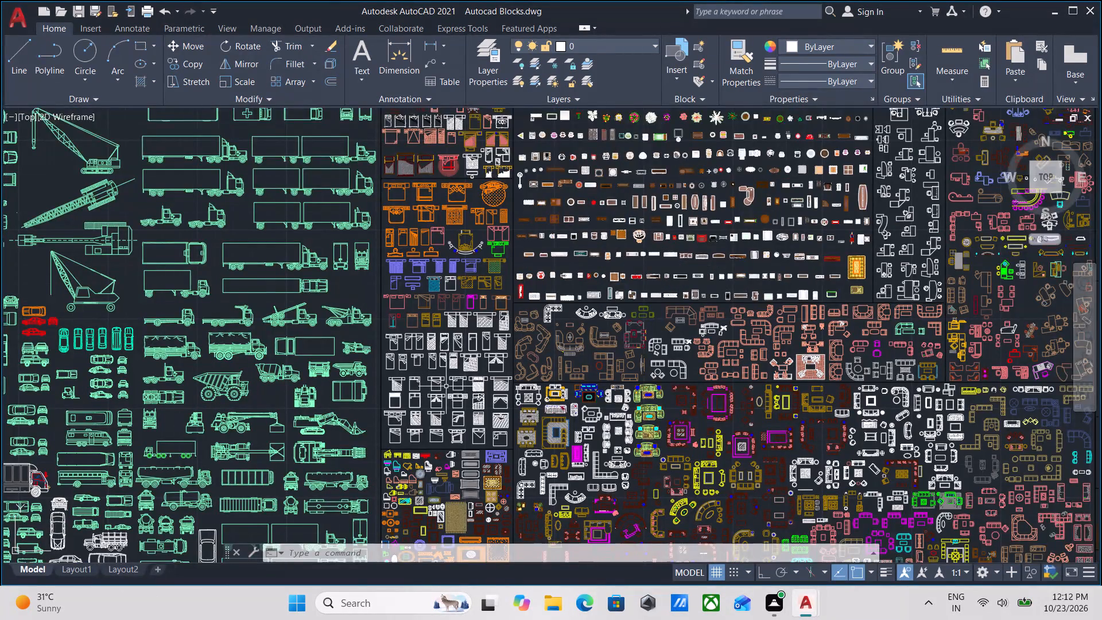
middle_drag(446, 386, 471, 311)
scroll(503, 348, up, 1)
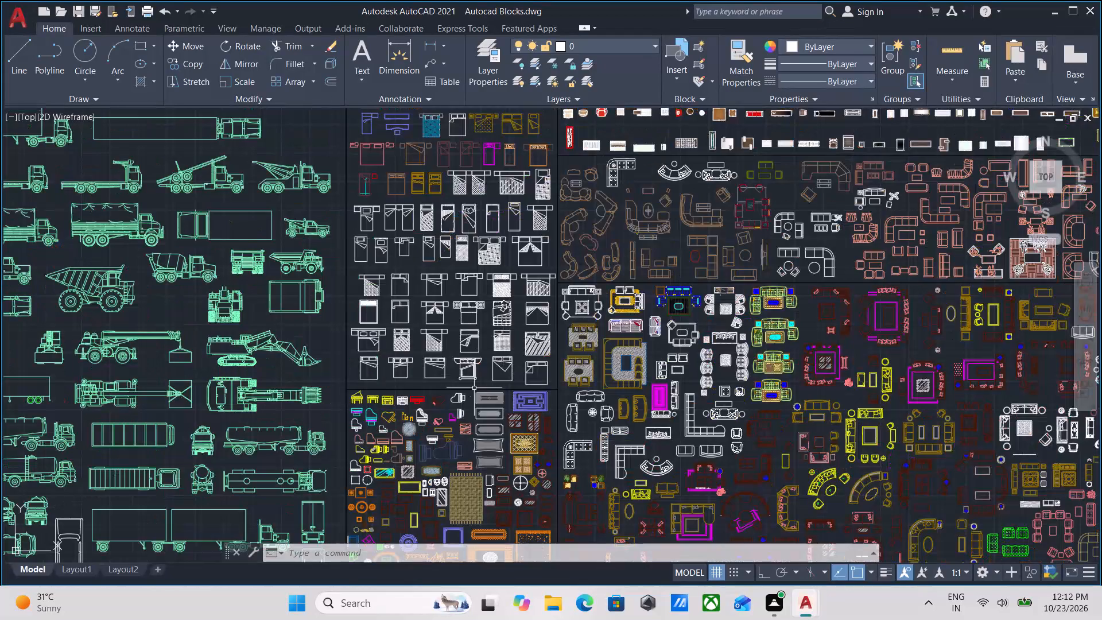
scroll(453, 384, up, 3)
scroll(431, 361, down, 2)
middle_drag(434, 359, 488, 238)
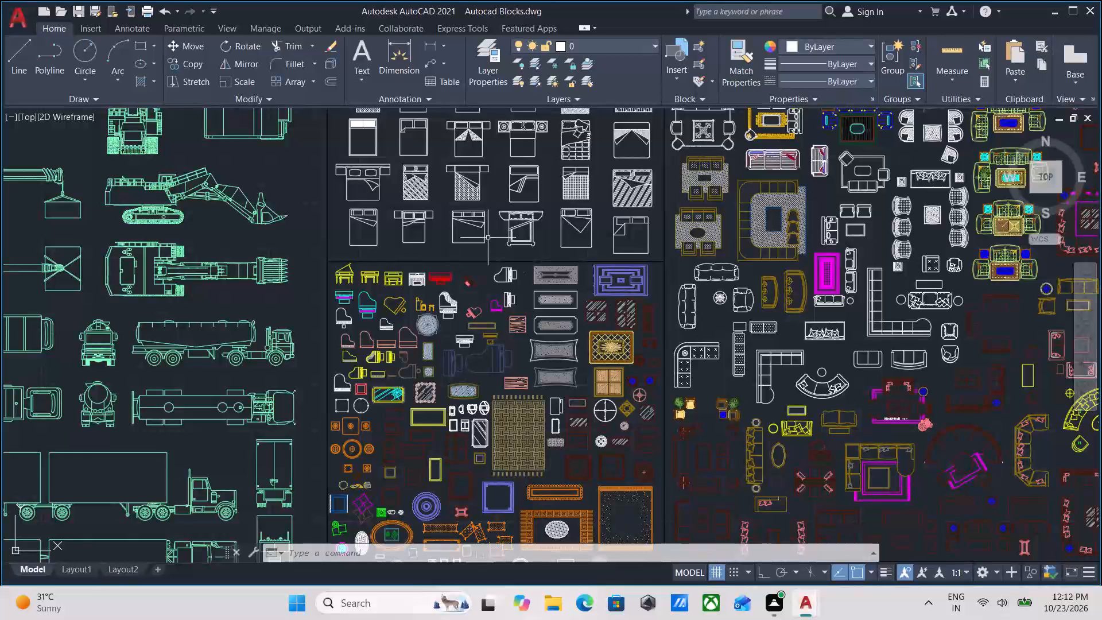
Copy the white twin-bed block with the small table between its two beds to the clipboard.
scroll(576, 339, up, 1)
middle_drag(582, 279, 572, 333)
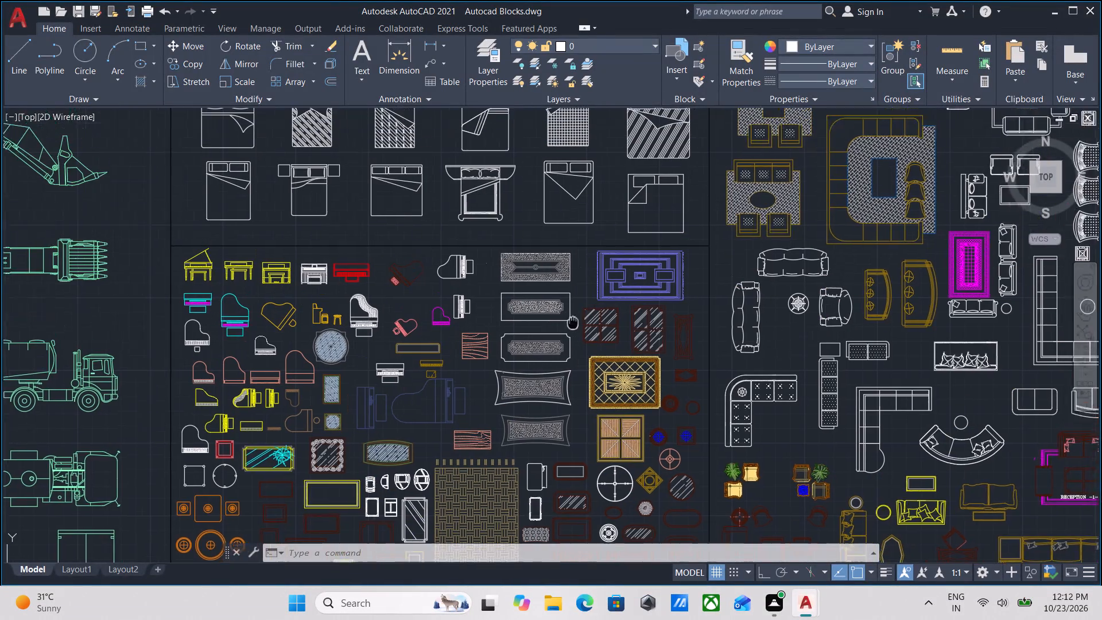
middle_drag(572, 333, 562, 401)
middle_drag(577, 346, 531, 428)
middle_drag(581, 310, 522, 409)
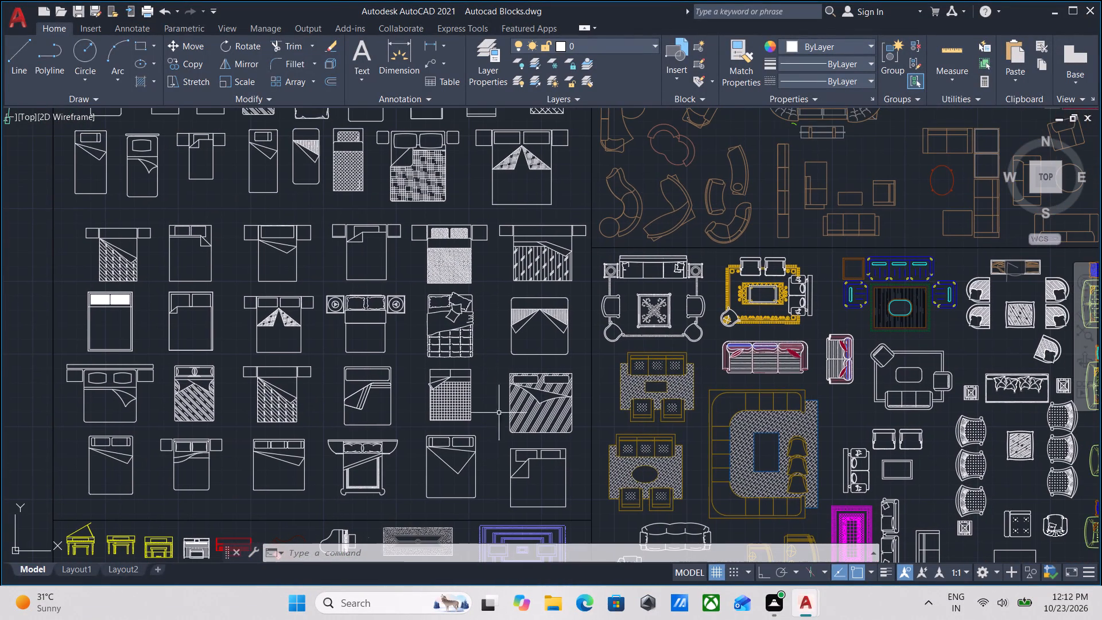
middle_drag(275, 313, 360, 356)
middle_drag(279, 305, 312, 328)
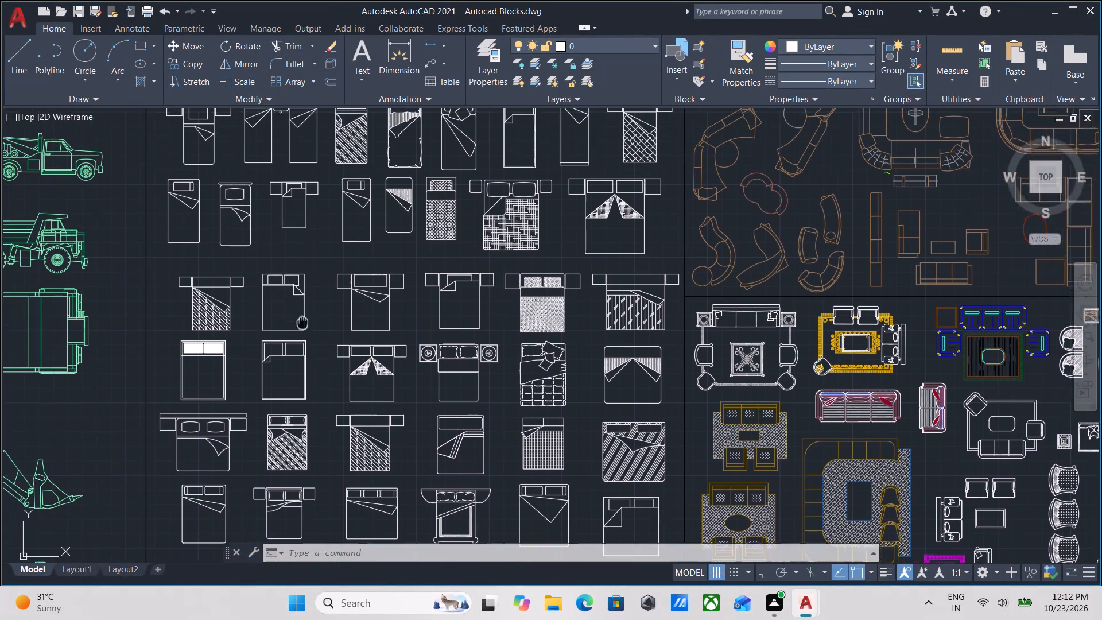
middle_drag(312, 328, 372, 377)
middle_drag(394, 286, 406, 352)
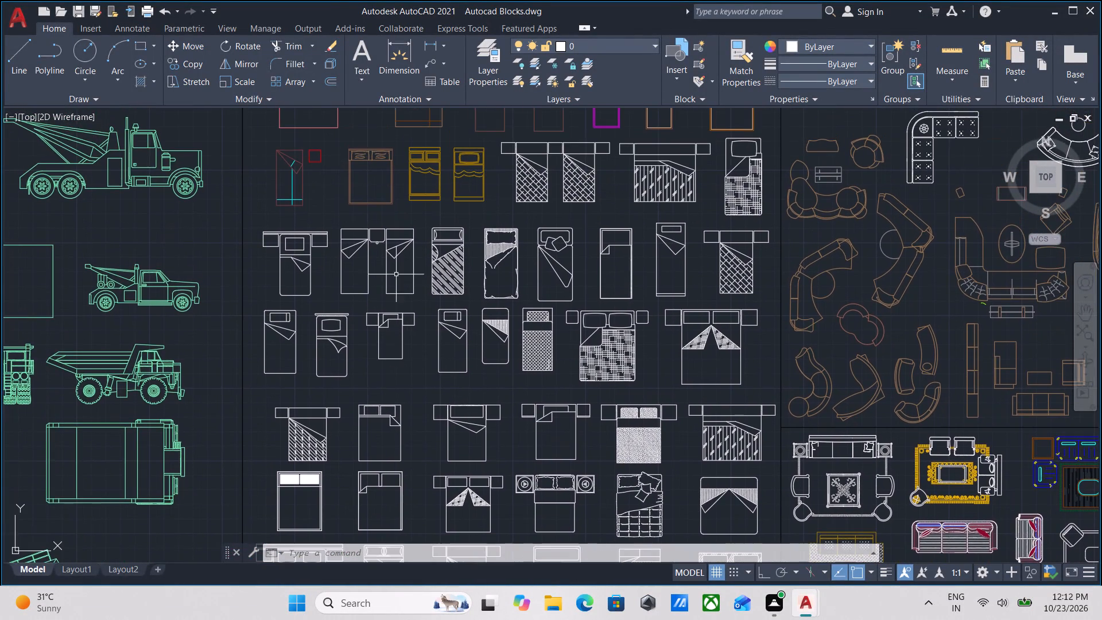
scroll(395, 273, up, 2)
click(465, 346)
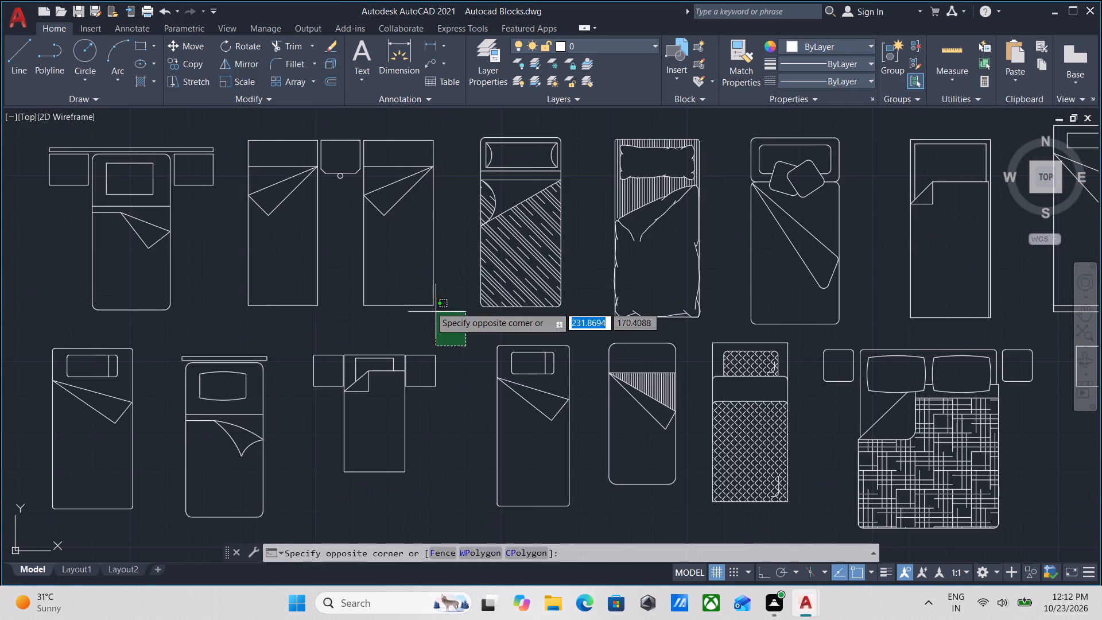
click(397, 273)
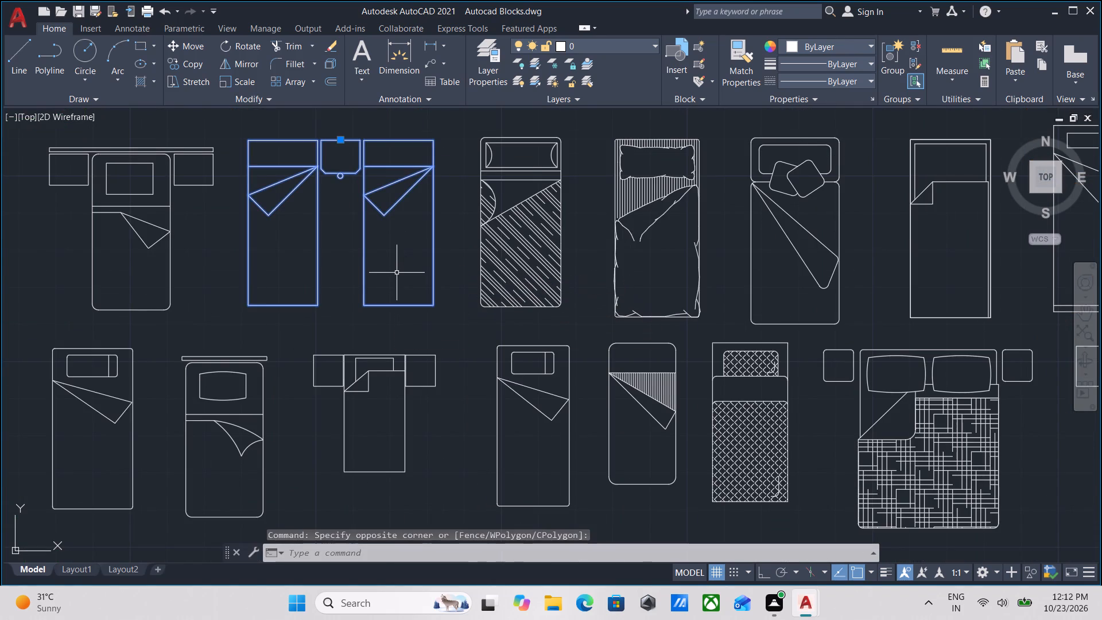
key(ctrl+c)
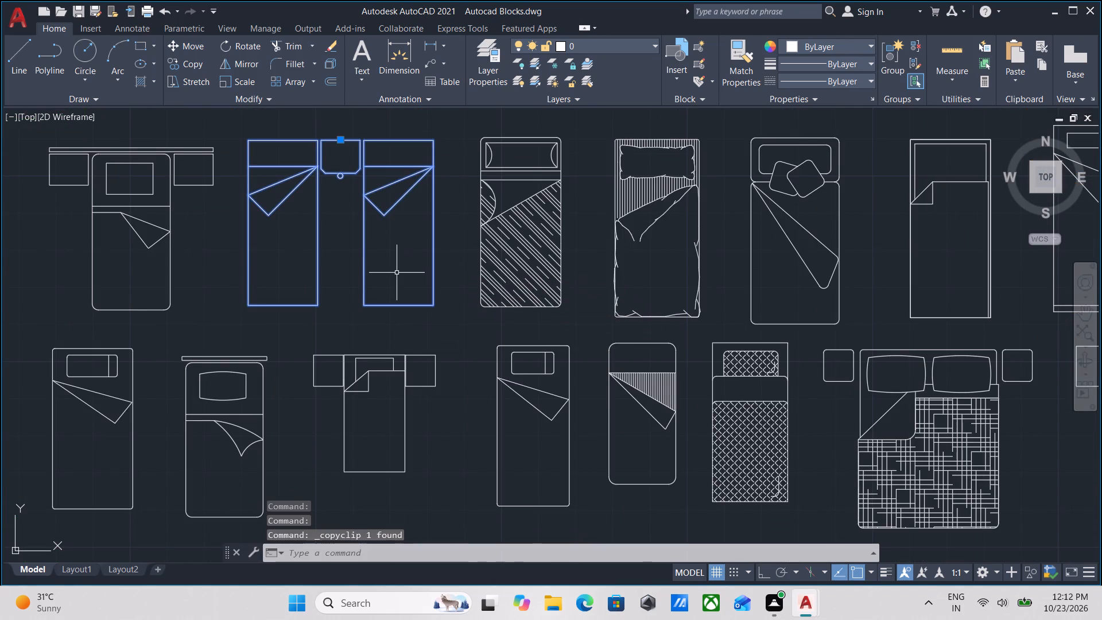
key(ctrl+c)
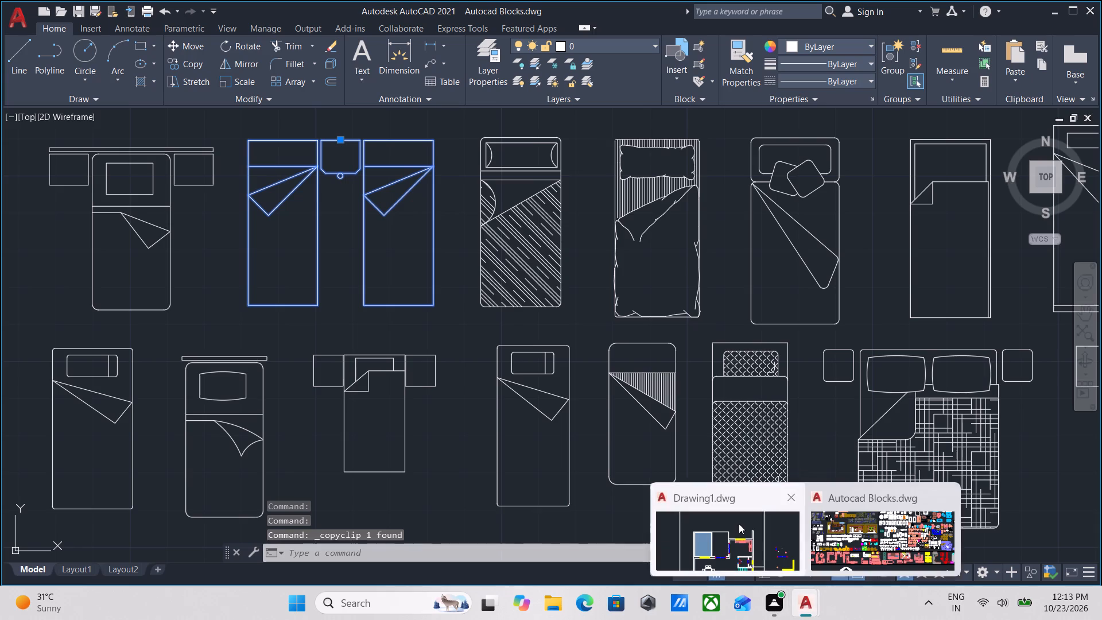
Switch to Drawing1 and paste the twin-bed block in the empty area above the wooden deck.
click(738, 522)
scroll(650, 361, down, 1)
middle_drag(654, 361, 723, 330)
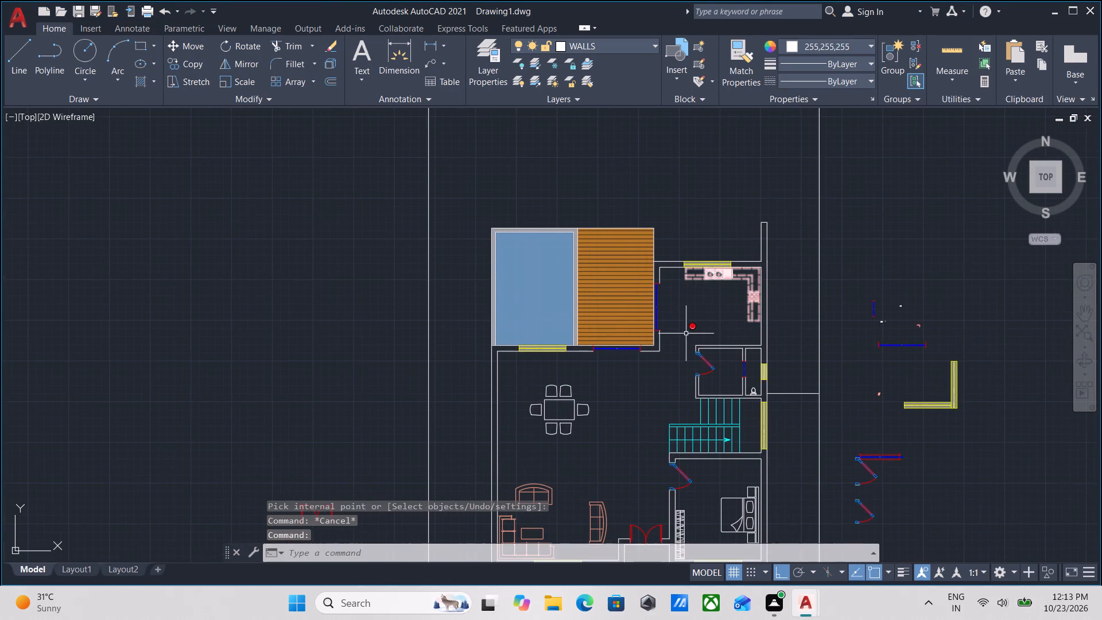
scroll(610, 302, up, 2)
middle_drag(613, 299, 631, 401)
middle_drag(756, 258, 678, 368)
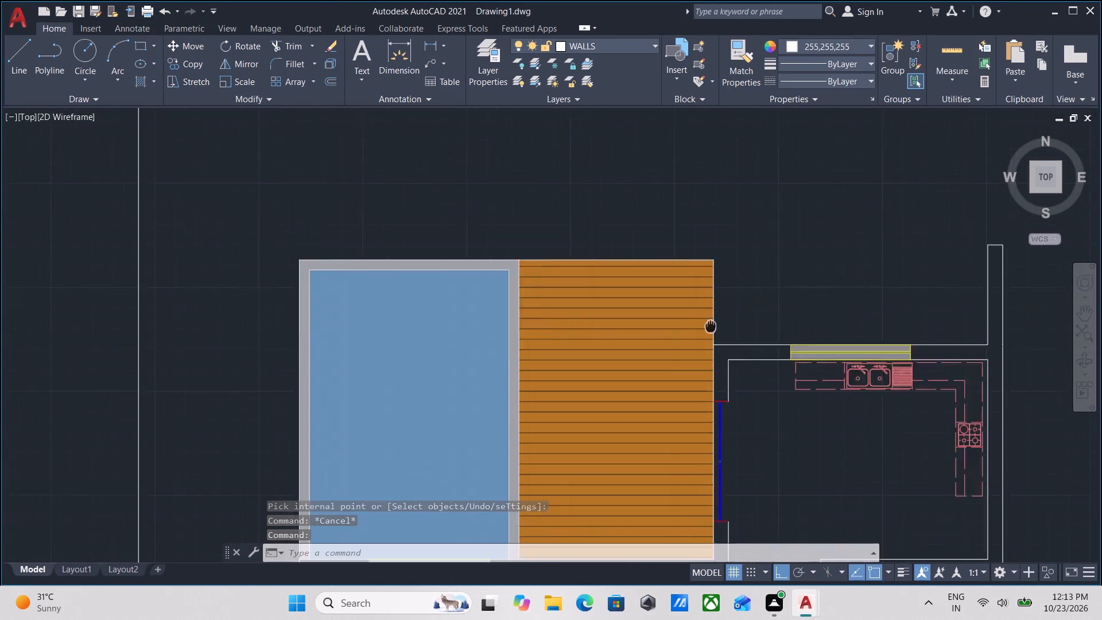
middle_drag(678, 368, 649, 404)
key(ctrl+v)
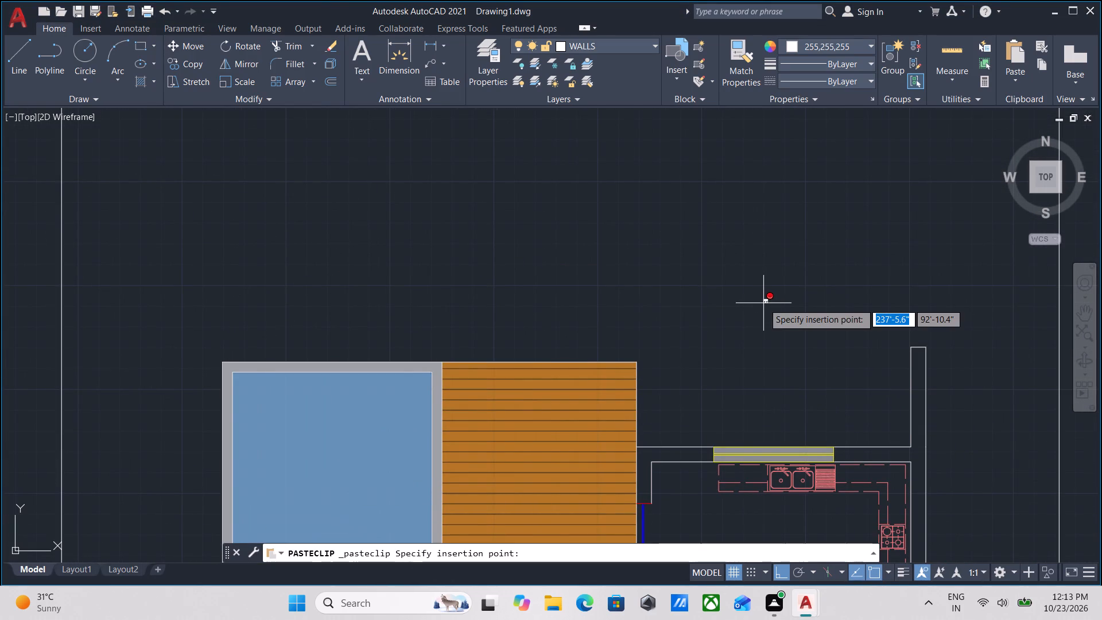
scroll(555, 245, up, 1)
click(591, 306)
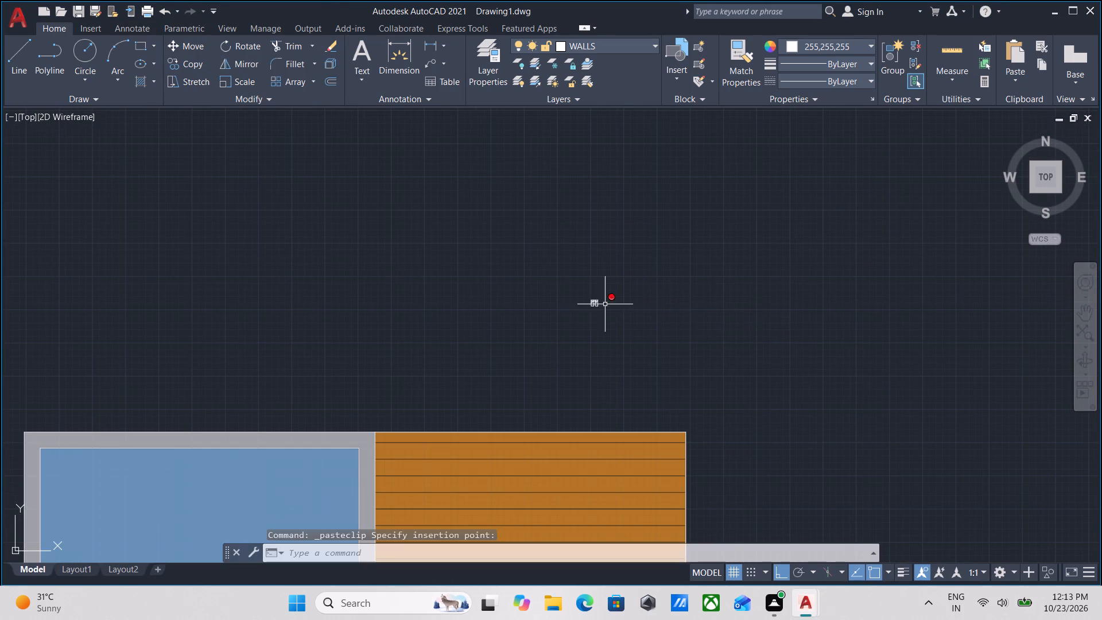
Rotate the pasted twin-bed block 90° clockwise about the bottom corner of its right-hand bed.
scroll(605, 304, up, 6)
drag(612, 346, 599, 338)
click(456, 263)
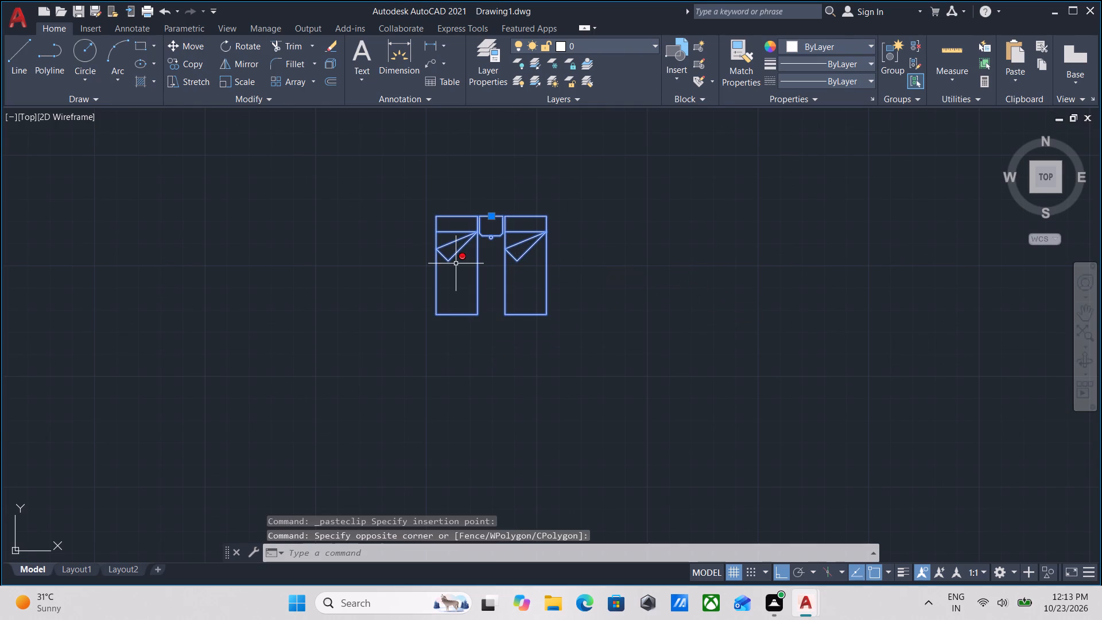
text(RO)
key(Return)
click(545, 317)
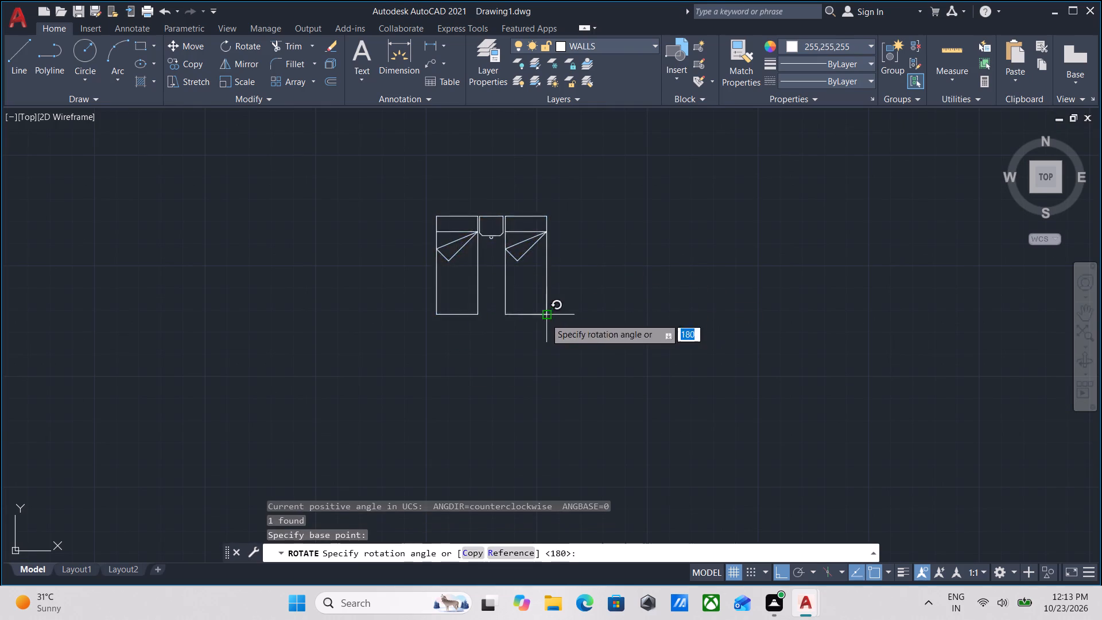
click(527, 413)
Copy the rotated twin-bed block from its bottom-right corner onto the wooden deck beside the pool, with Ortho off.
drag(603, 358, 599, 342)
click(542, 238)
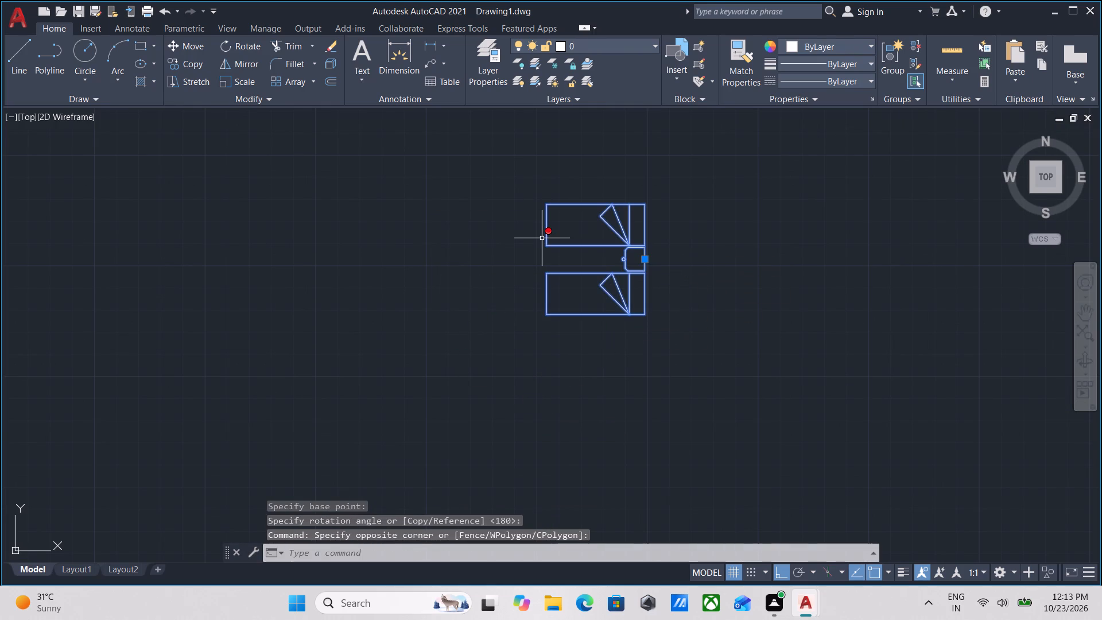
text(CO)
key(Return)
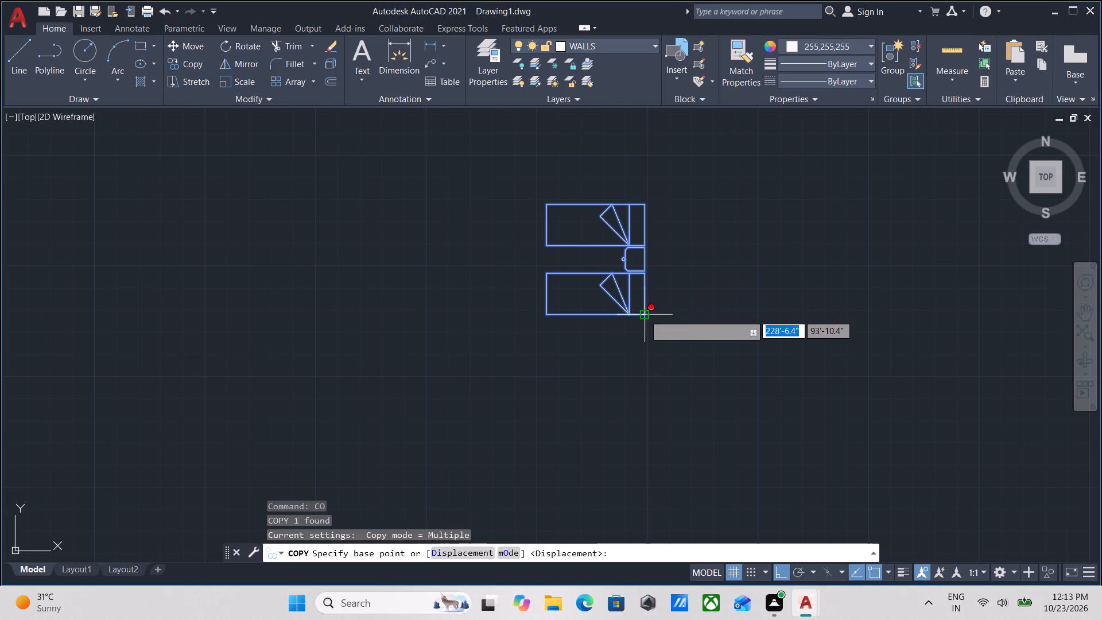
click(645, 316)
scroll(592, 400, down, 1)
middle_drag(592, 400, 577, 338)
key(F8)
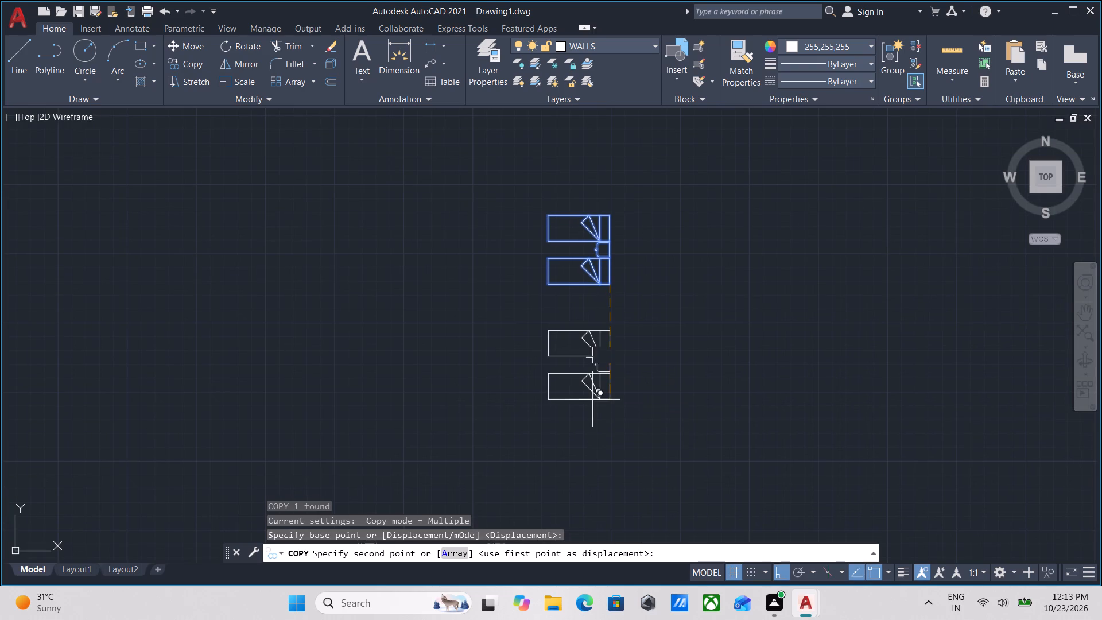
scroll(591, 334, down, 2)
middle_drag(591, 334, 623, 189)
scroll(632, 172, down, 4)
scroll(581, 380, up, 4)
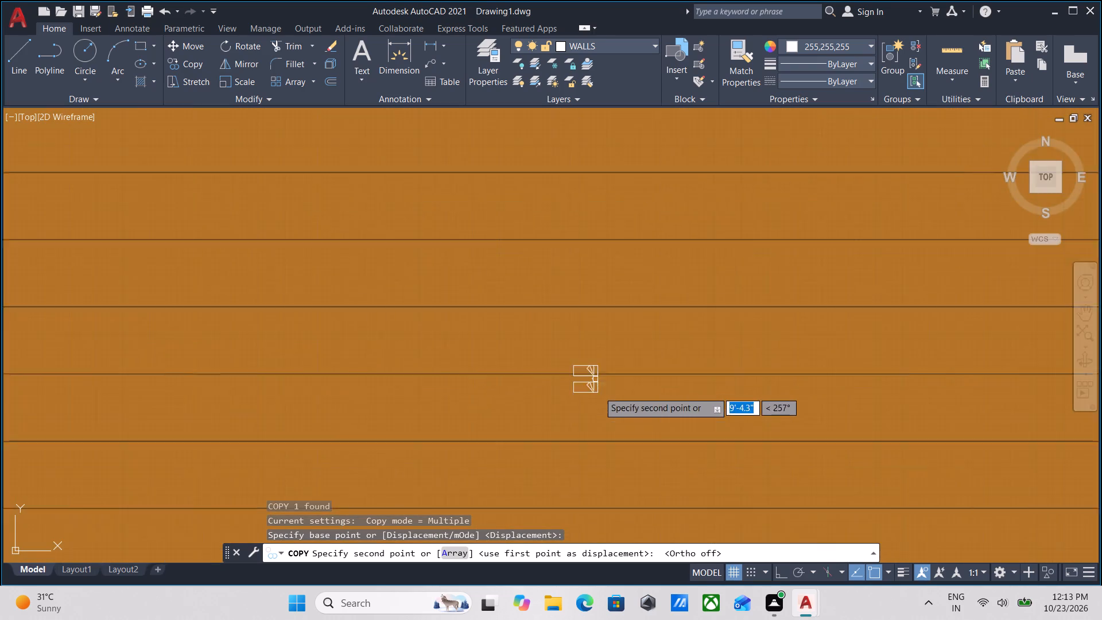
scroll(599, 391, up, 1)
click(633, 361)
scroll(663, 336, up, 2)
key(Escape)
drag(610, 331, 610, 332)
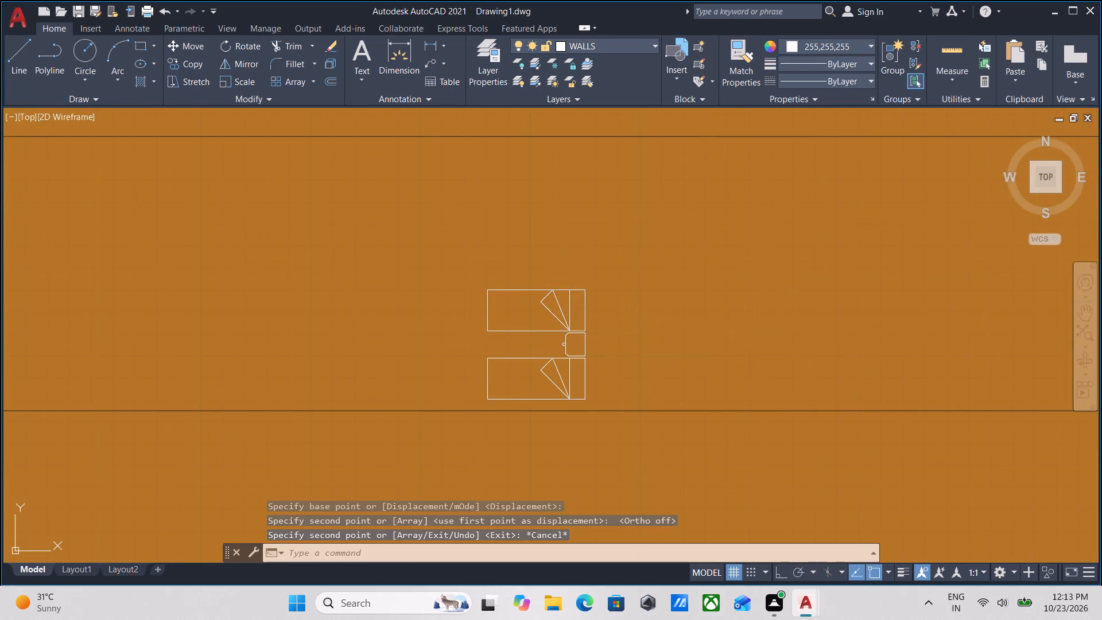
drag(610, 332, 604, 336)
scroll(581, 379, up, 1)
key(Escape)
Erase the undersized twin-bed copy from the wooden deck beside the pool.
scroll(595, 414, down, 3)
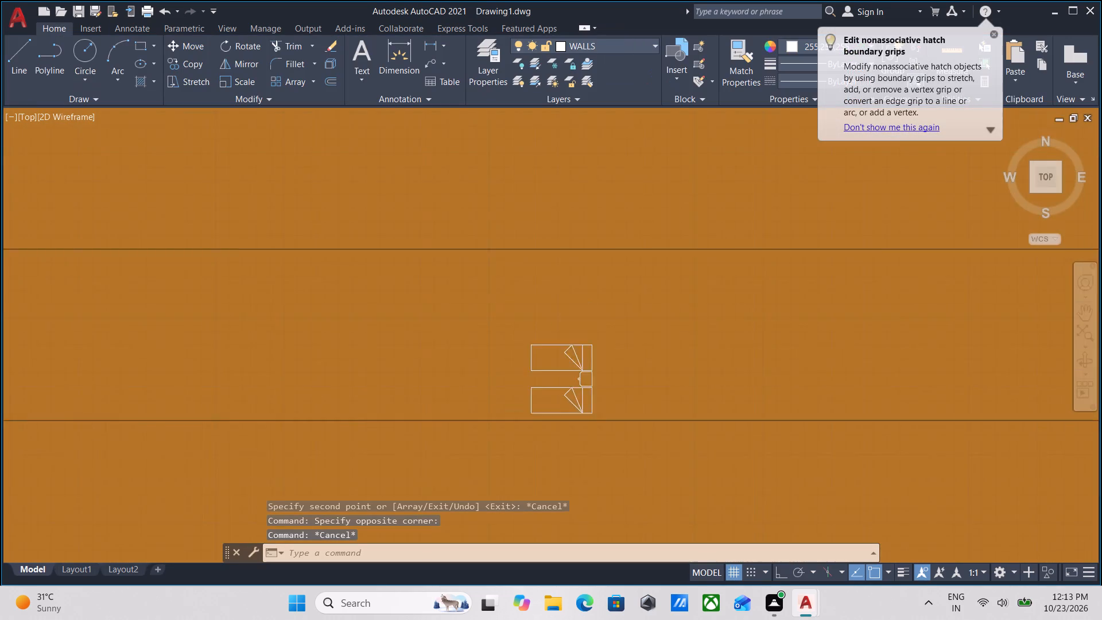
scroll(596, 414, down, 2)
scroll(589, 406, up, 2)
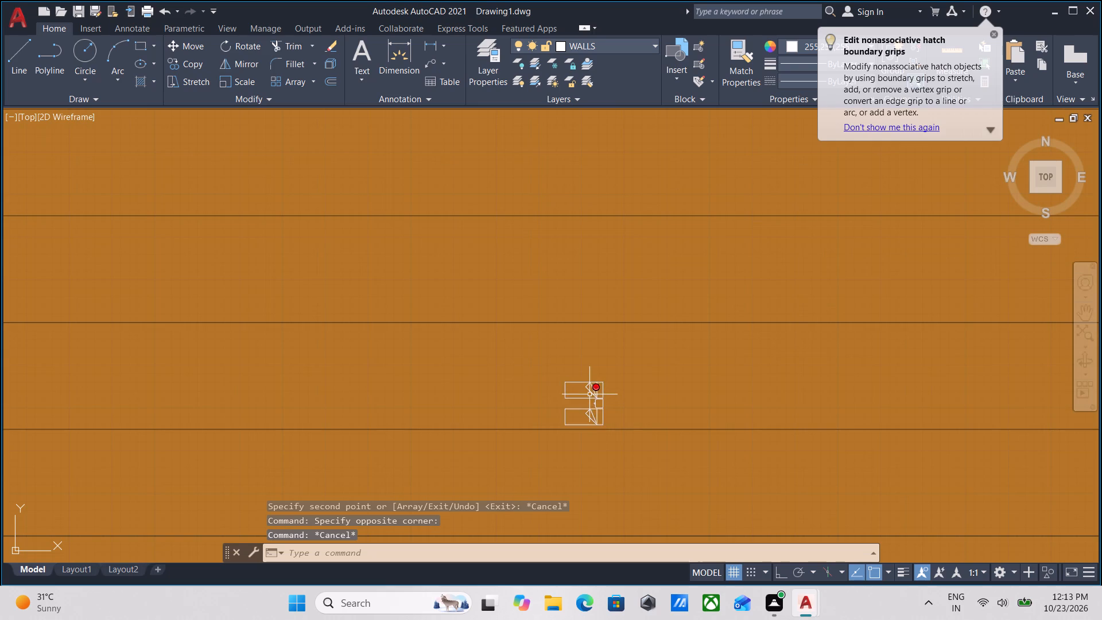
click(595, 401)
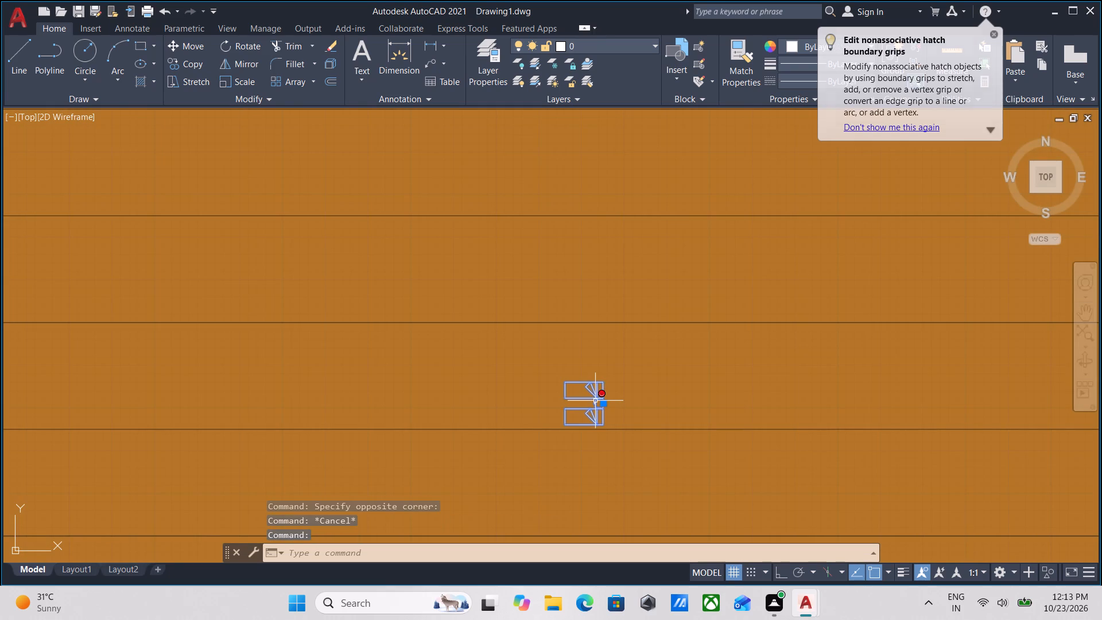
right_click(595, 401)
click(632, 323)
scroll(632, 321, down, 3)
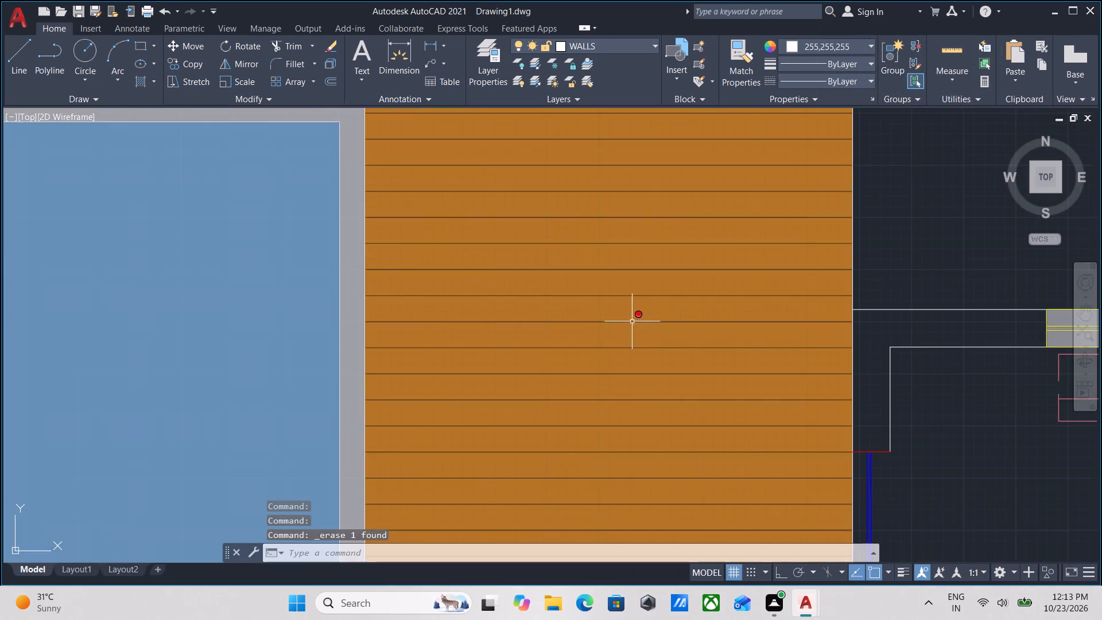
Scale up the twin-bed block above the deck from its bottom-left corner, by a freehand factor of about 1'-5.4".
scroll(634, 319, down, 3)
middle_drag(635, 317, 510, 467)
scroll(536, 308, up, 5)
click(655, 286)
click(579, 255)
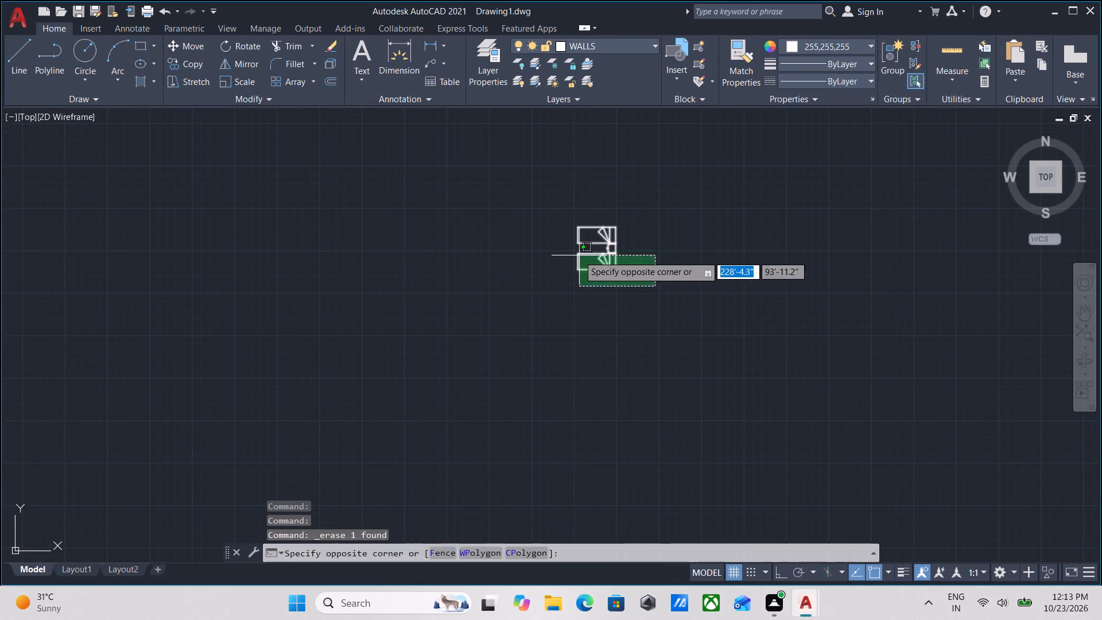
text(SCA)
key(Return)
scroll(579, 255, up, 1)
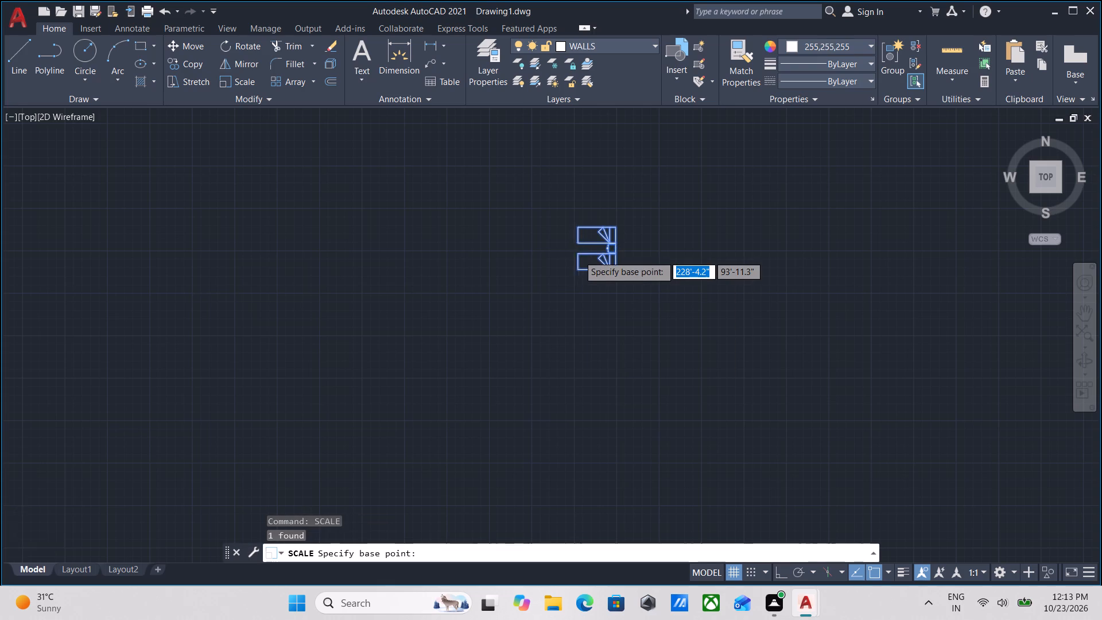
click(579, 278)
middle_drag(721, 279, 491, 349)
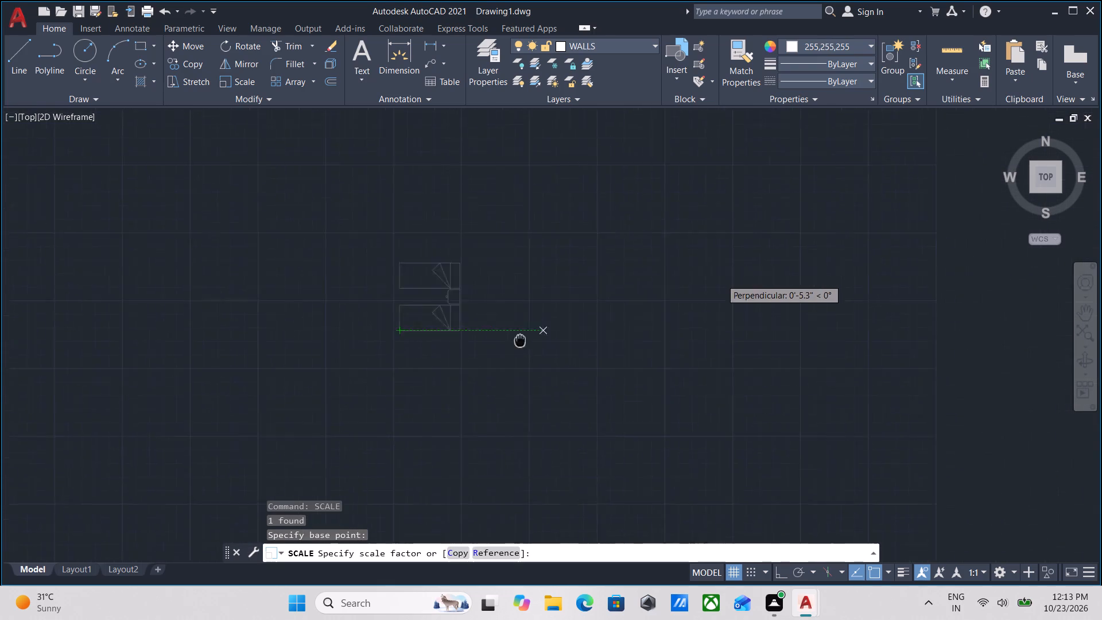
middle_drag(491, 349, 413, 381)
scroll(527, 380, down, 2)
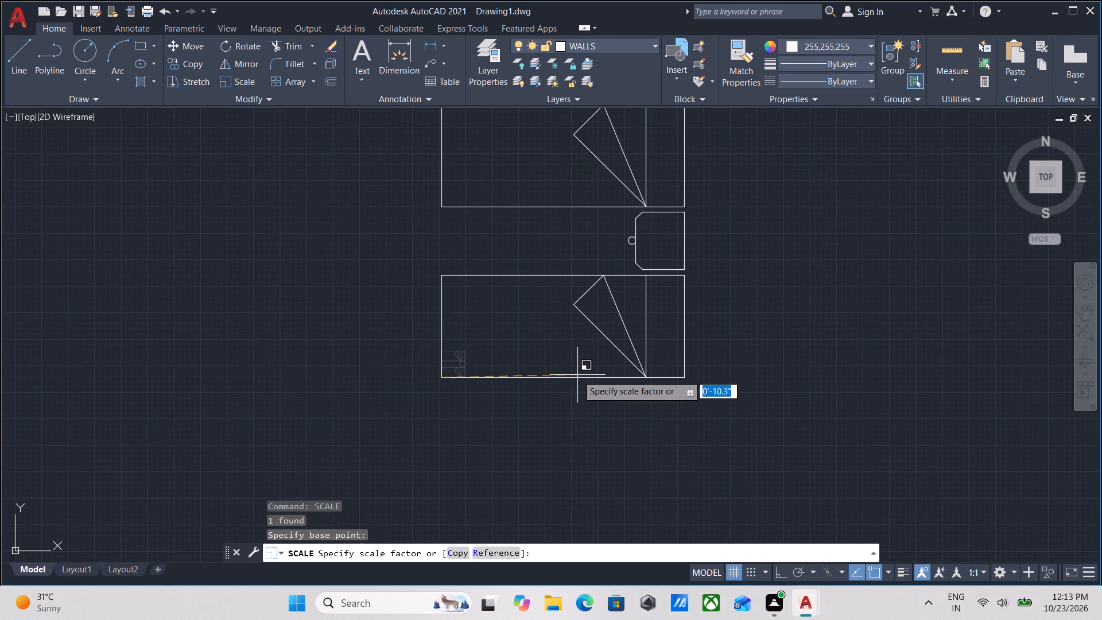
middle_drag(577, 375, 484, 433)
scroll(505, 433, down, 1)
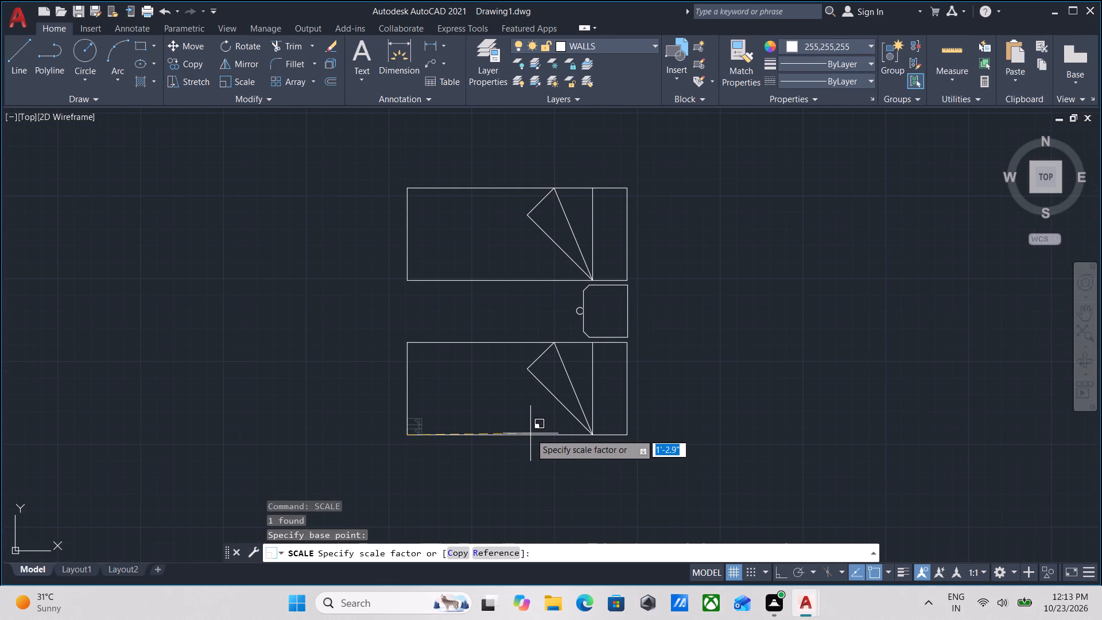
scroll(552, 433, down, 4)
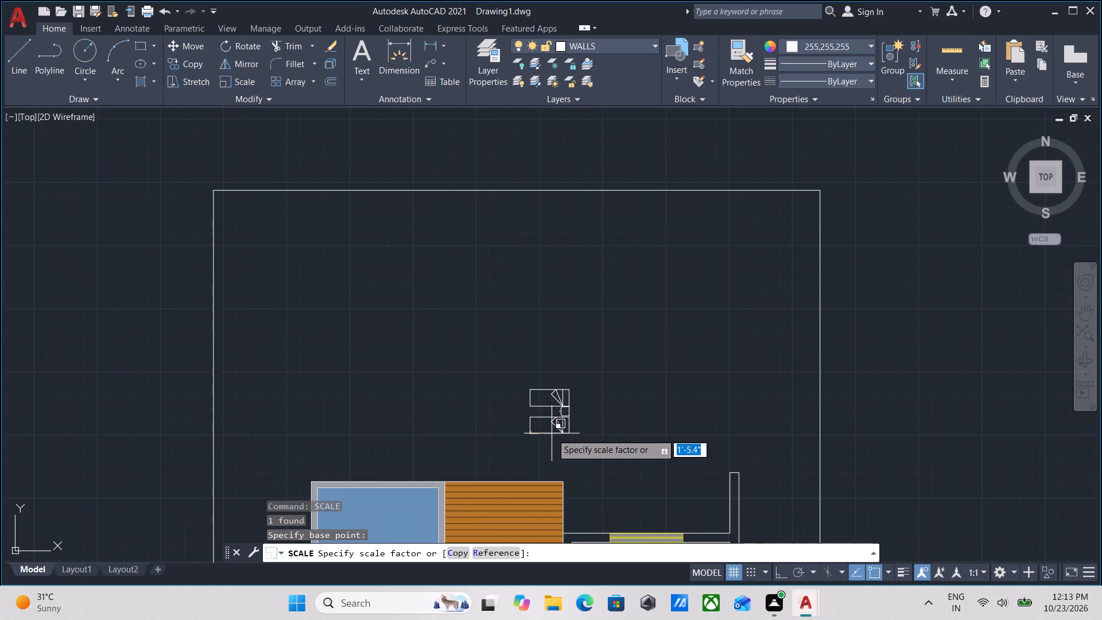
middle_click(552, 433)
click(552, 433)
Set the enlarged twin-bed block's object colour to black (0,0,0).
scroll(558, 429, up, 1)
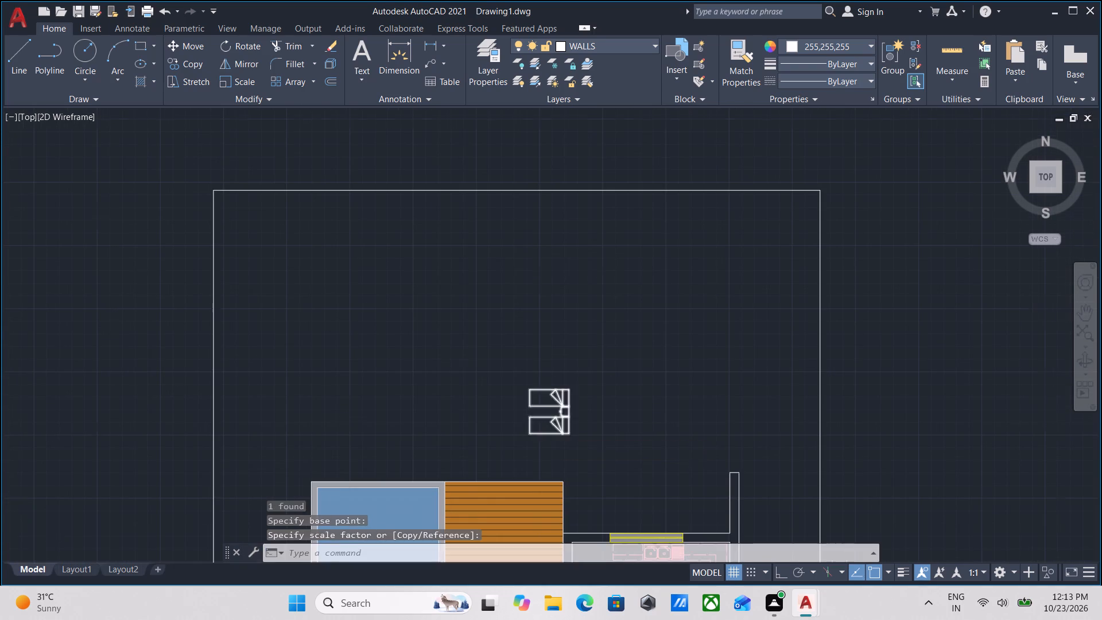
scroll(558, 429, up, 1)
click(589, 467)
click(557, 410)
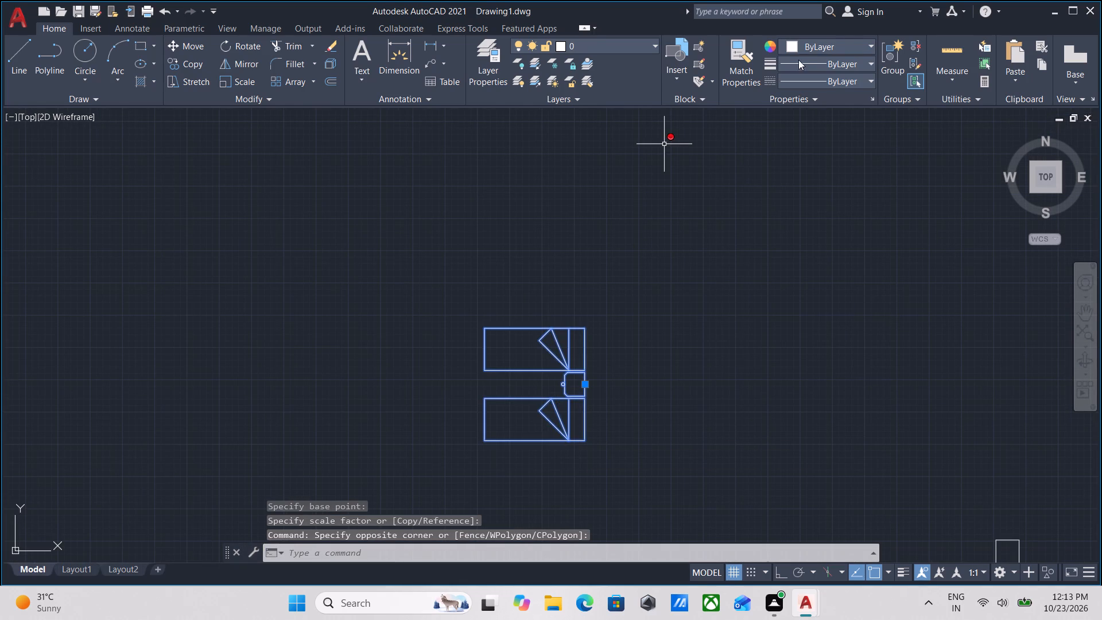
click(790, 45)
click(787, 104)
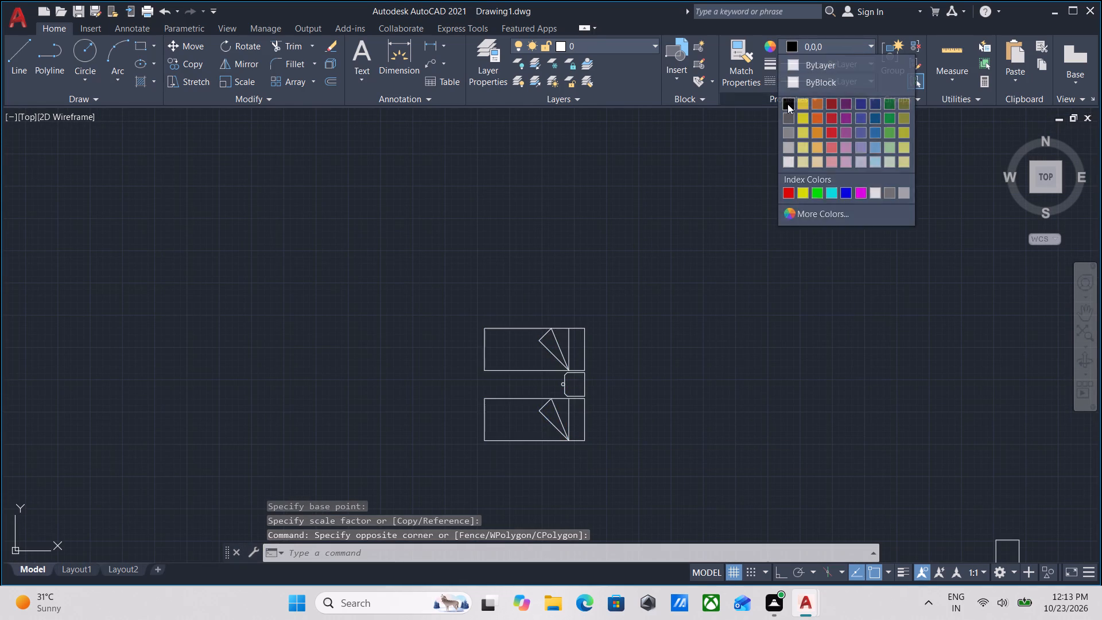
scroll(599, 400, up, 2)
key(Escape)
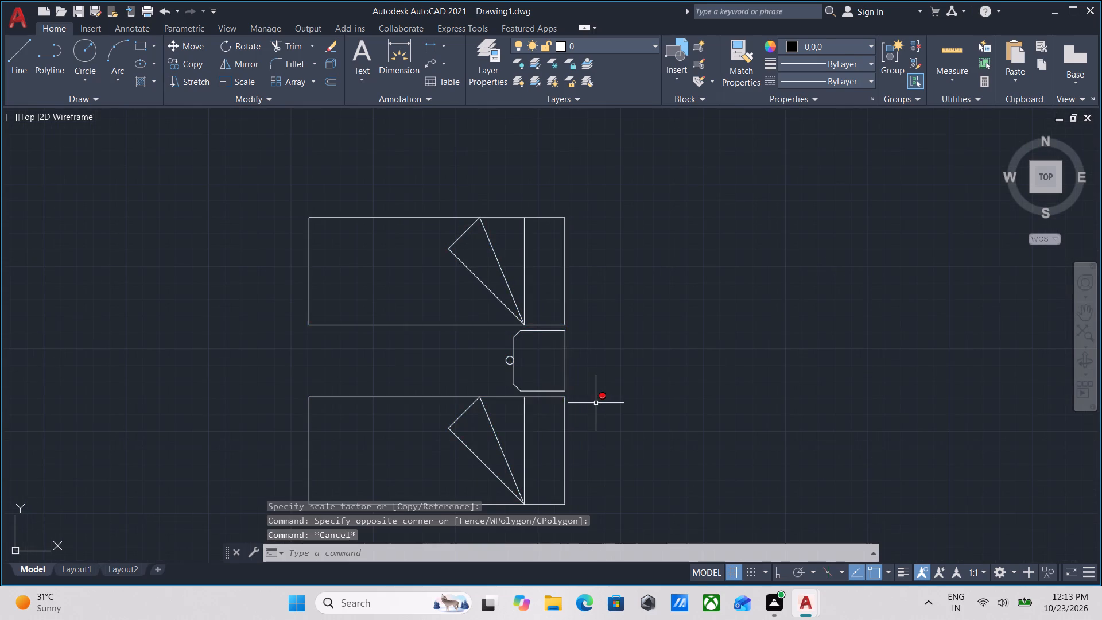
Explode the enlarged twin-bed block above the deck into separate objects.
middle_drag(600, 381, 612, 315)
click(608, 447)
click(489, 323)
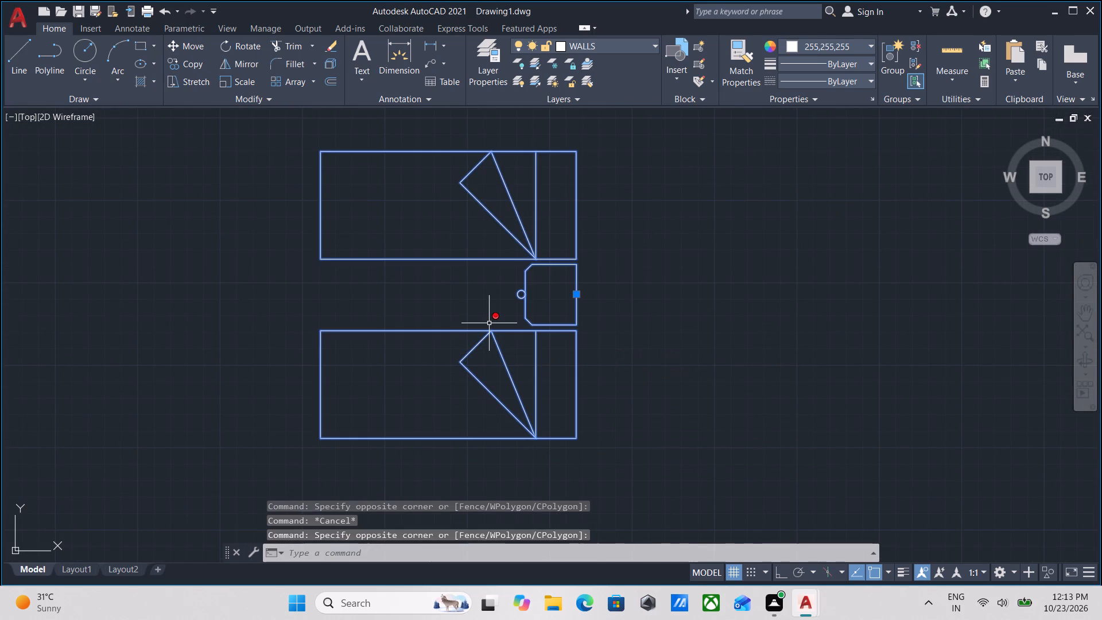
key(x)
key(Return)
click(603, 454)
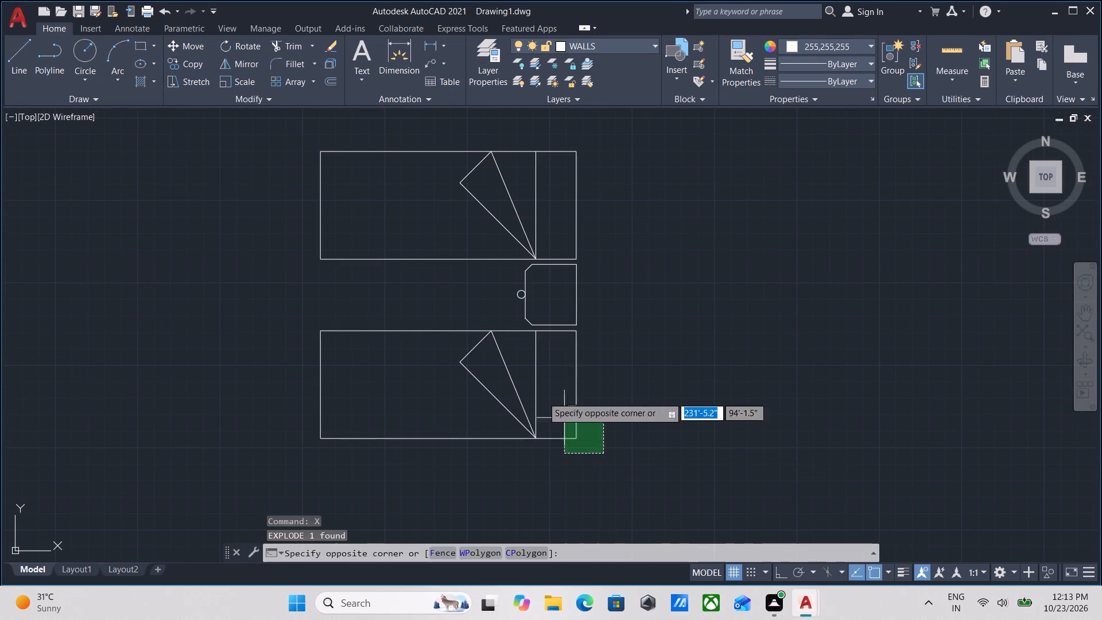
click(533, 382)
key(Escape)
Set the colour of all the exploded bed and table linework to black (0,0,0).
click(601, 477)
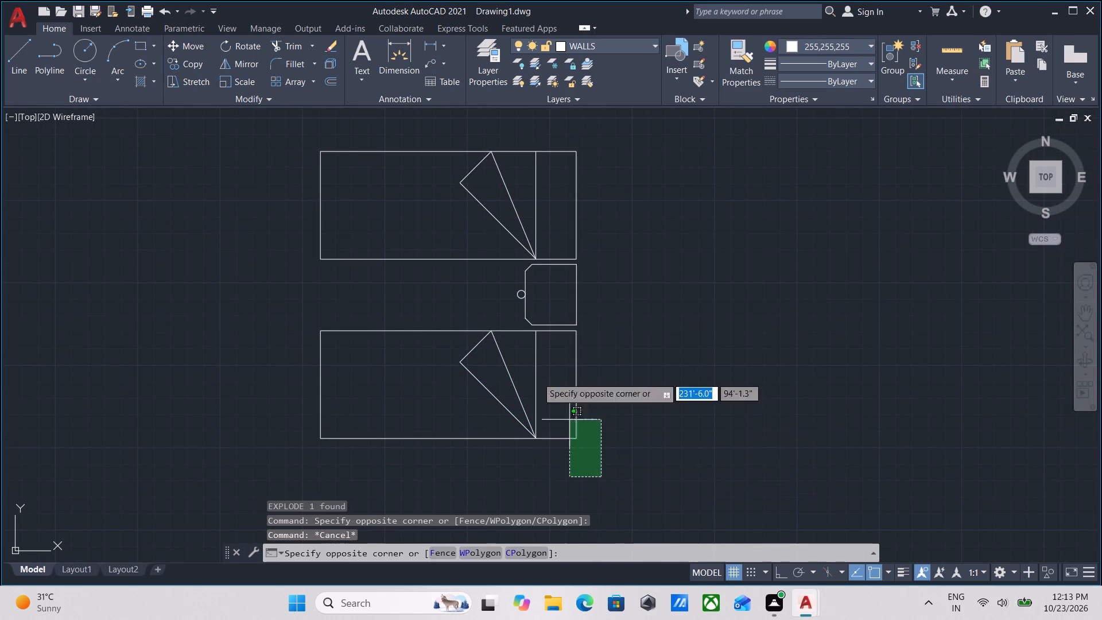
click(289, 100)
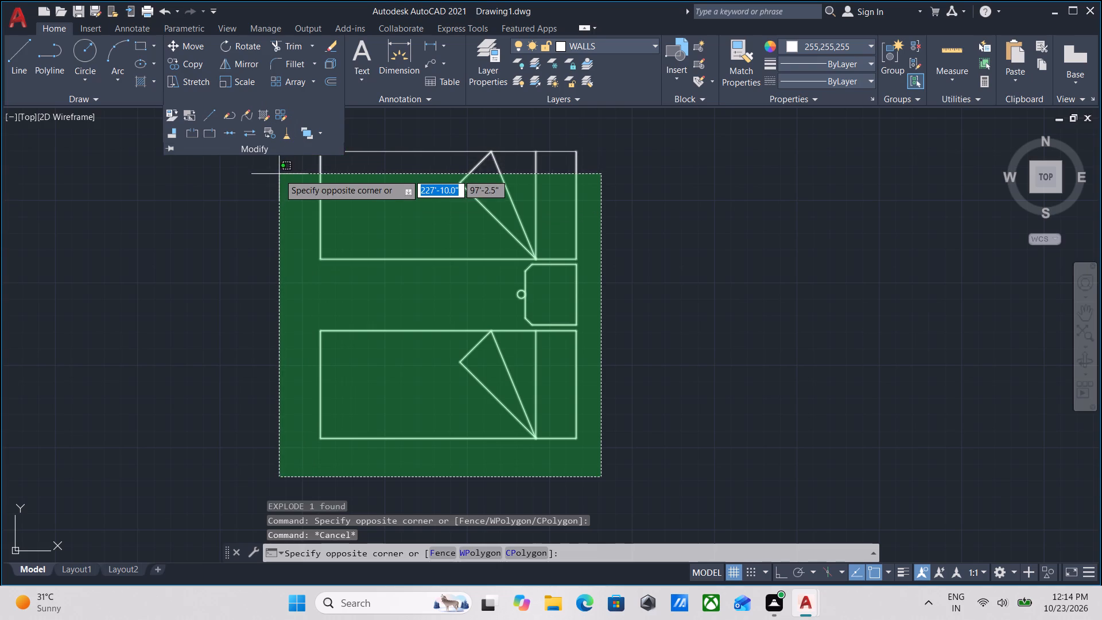
click(286, 140)
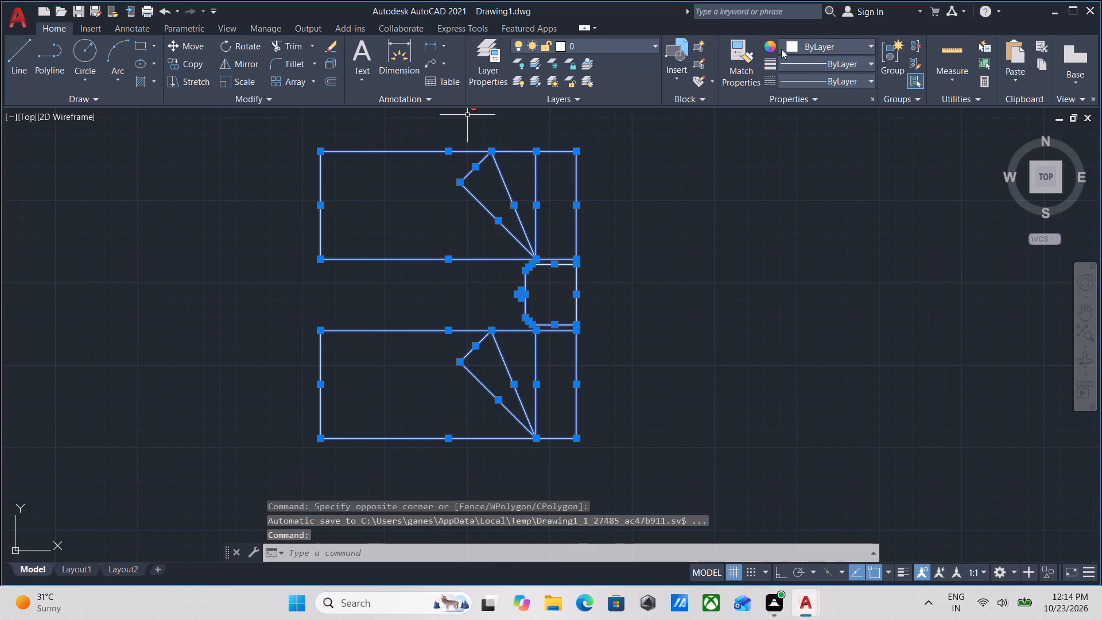
click(789, 48)
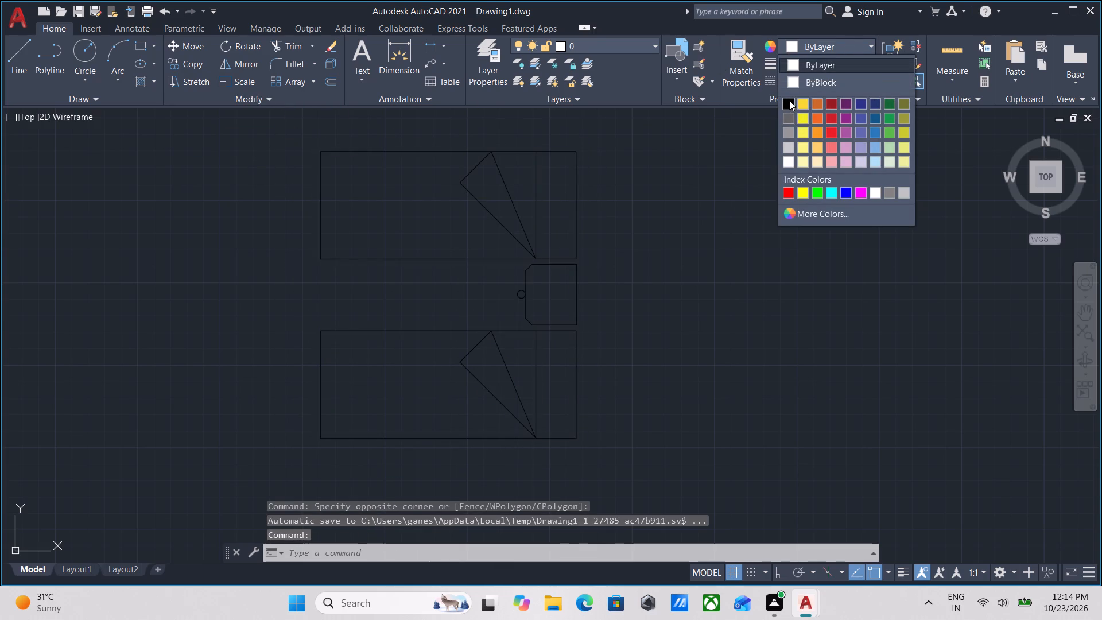
click(789, 100)
Group all the black twin-bed and table linework into one object.
scroll(616, 338, down, 2)
click(635, 421)
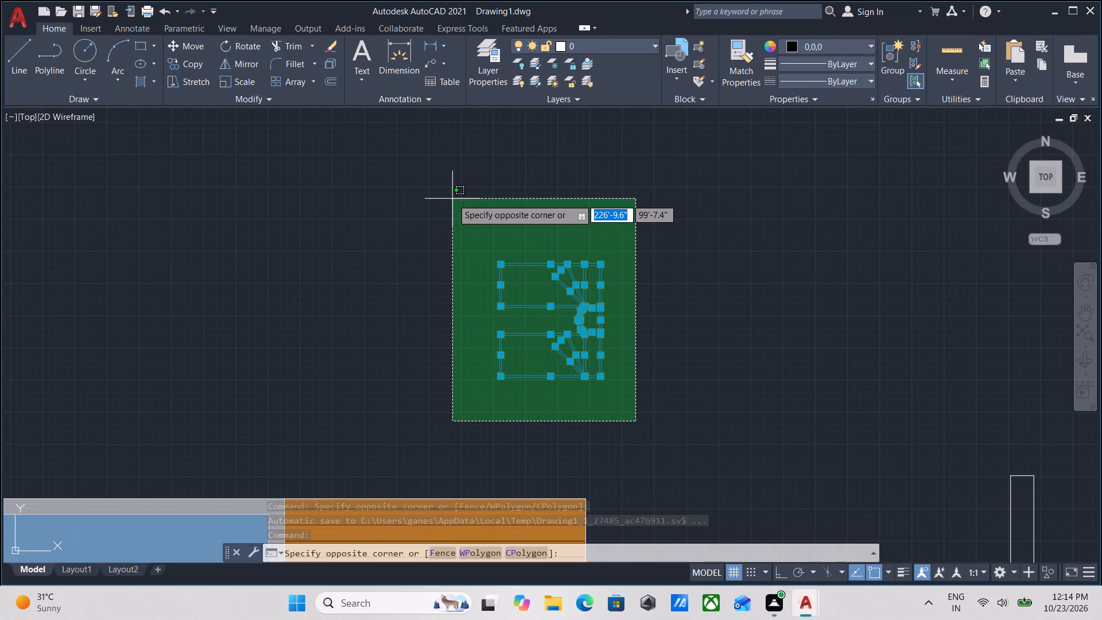
click(452, 199)
key(g)
key(Return)
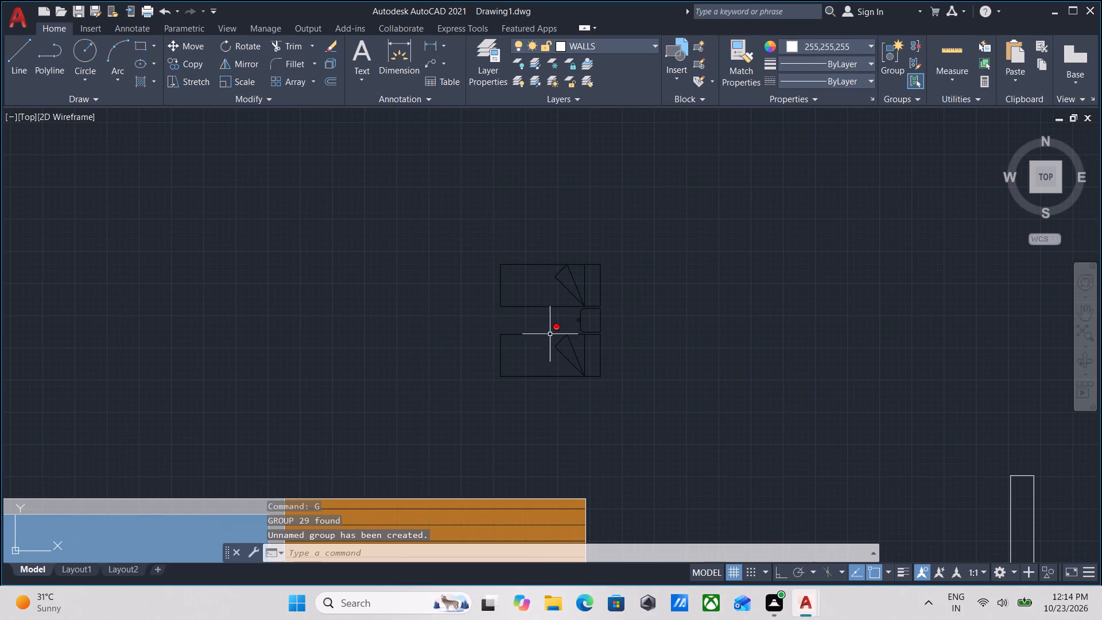
Move the grouped twin beds by their bottom-right corner onto the wooden deck, between the pool and the deck's right edge.
click(620, 398)
click(584, 351)
scroll(531, 410, up, 1)
middle_drag(541, 385, 569, 323)
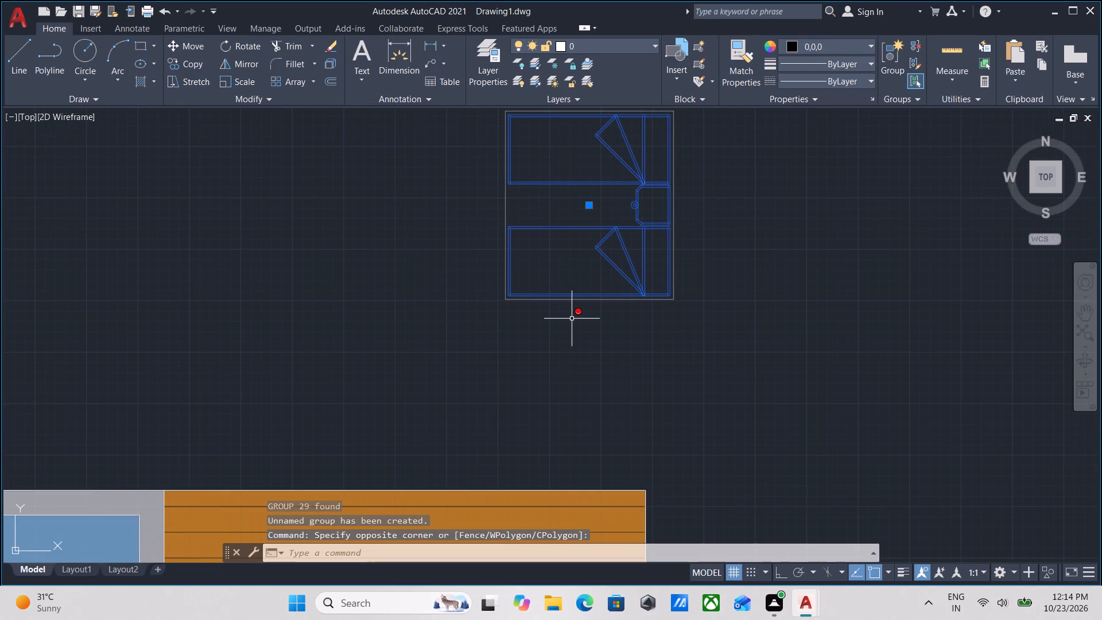
key(m)
key(Return)
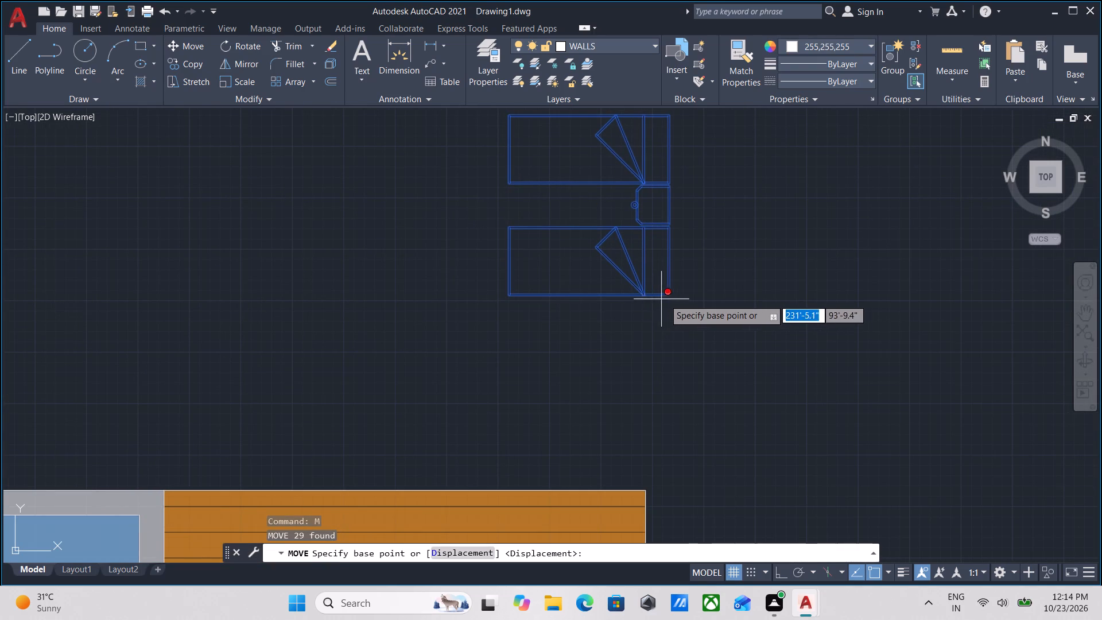
click(672, 296)
middle_drag(500, 388, 636, 137)
scroll(630, 420, down, 1)
middle_drag(630, 420, 633, 406)
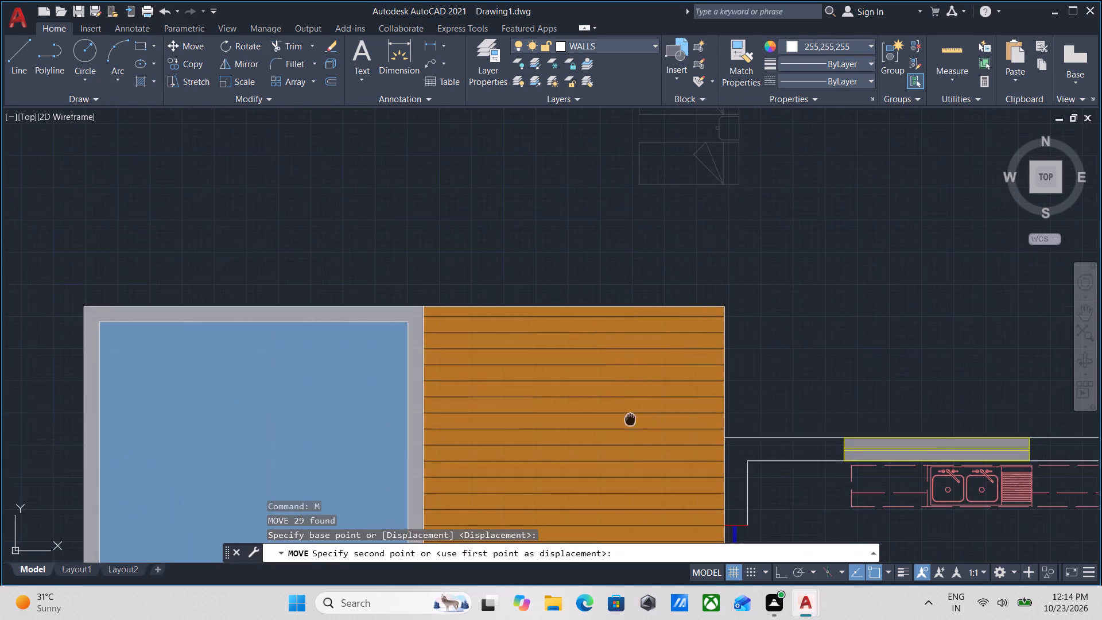
middle_drag(633, 406, 654, 251)
click(672, 338)
scroll(675, 315, up, 1)
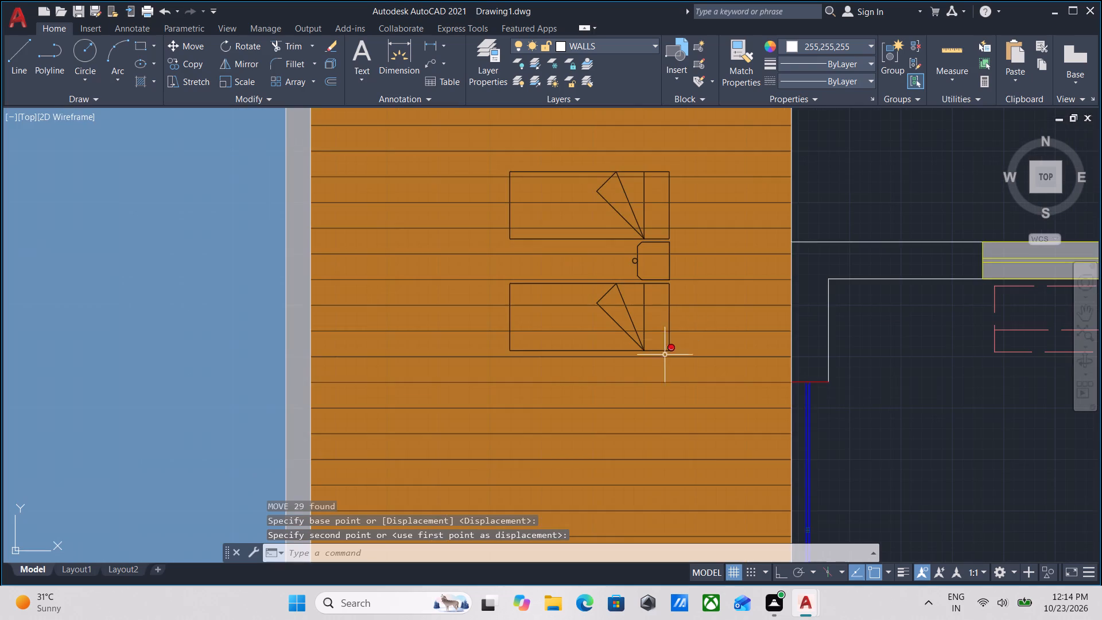
Examine the floor plan from the pool deck through the kitchen, living and bedroom areas to the entrance and driveway.
scroll(664, 351, down, 3)
middle_drag(798, 263, 661, 225)
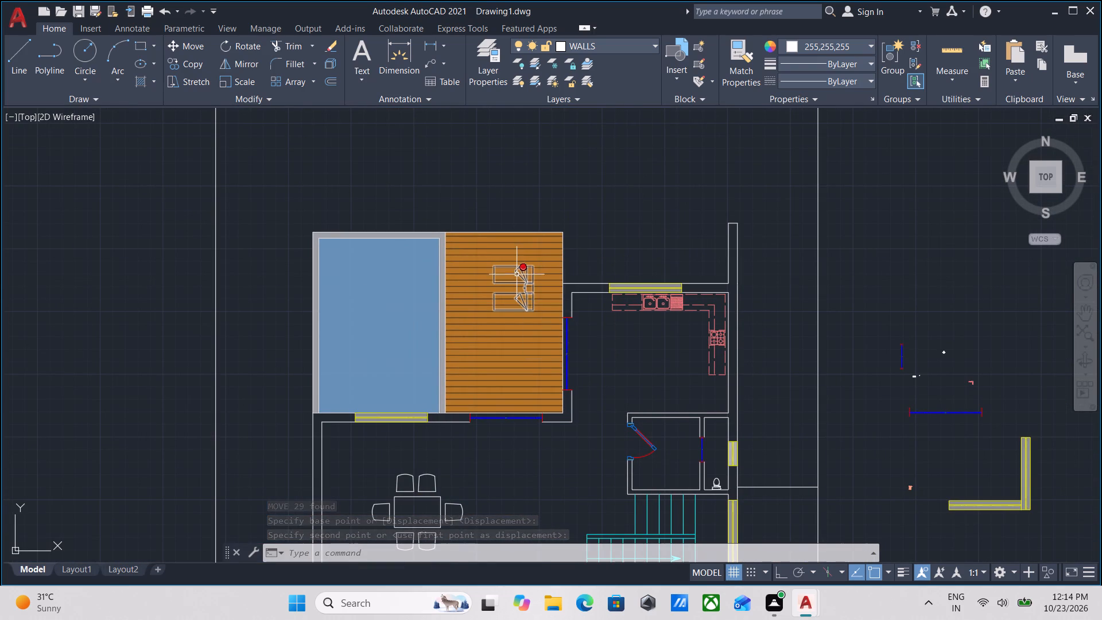
scroll(347, 378, up, 2)
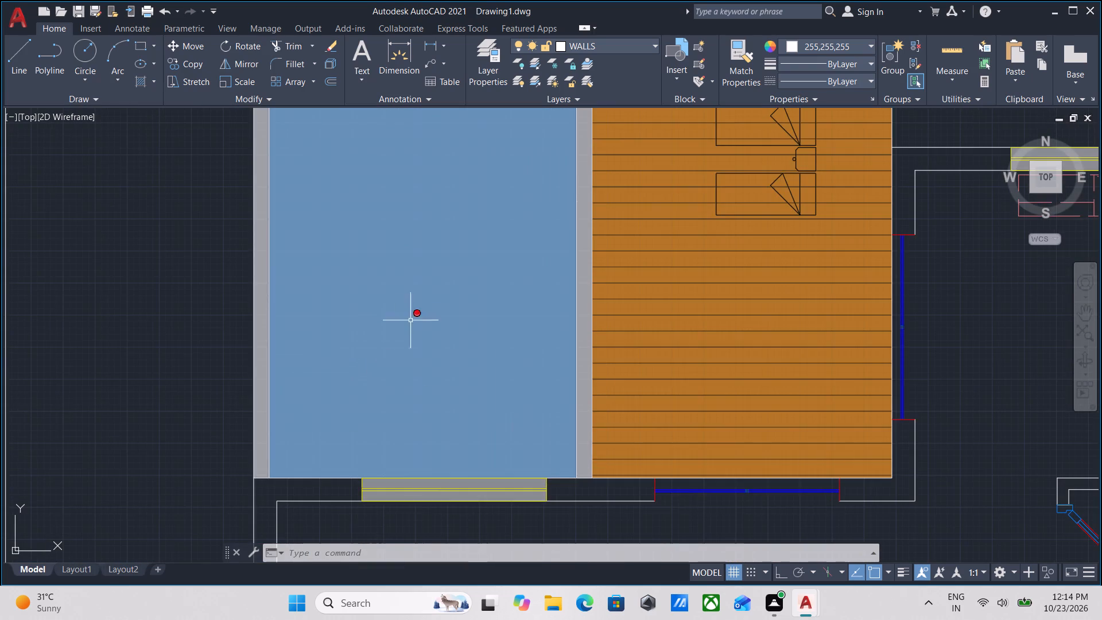
scroll(443, 307, down, 2)
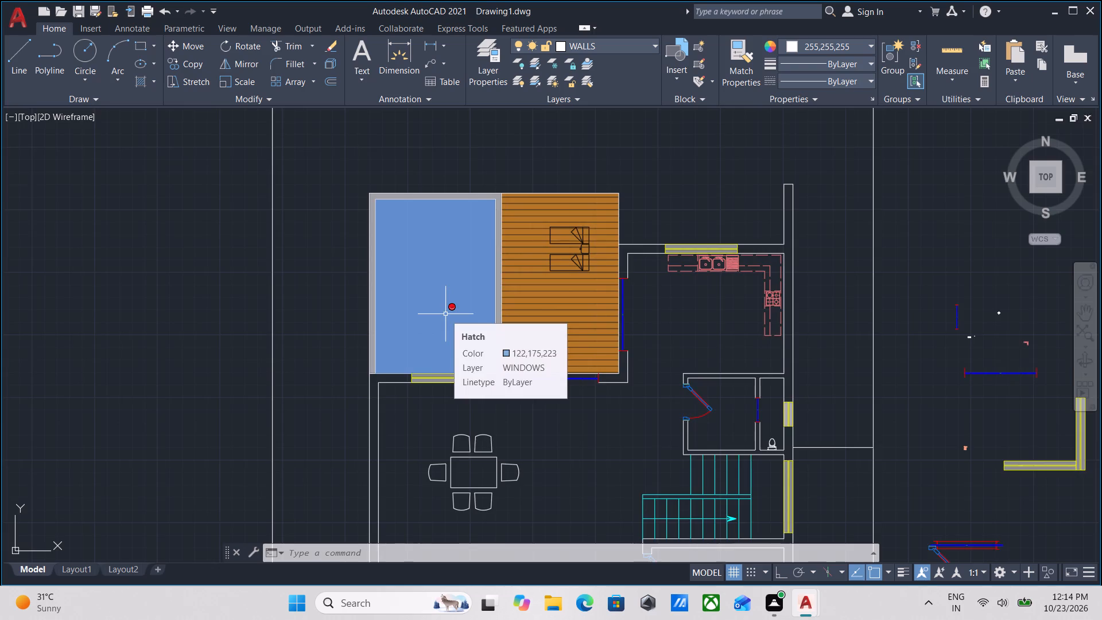
scroll(445, 314, down, 2)
scroll(462, 394, up, 2)
middle_drag(428, 392, 333, 327)
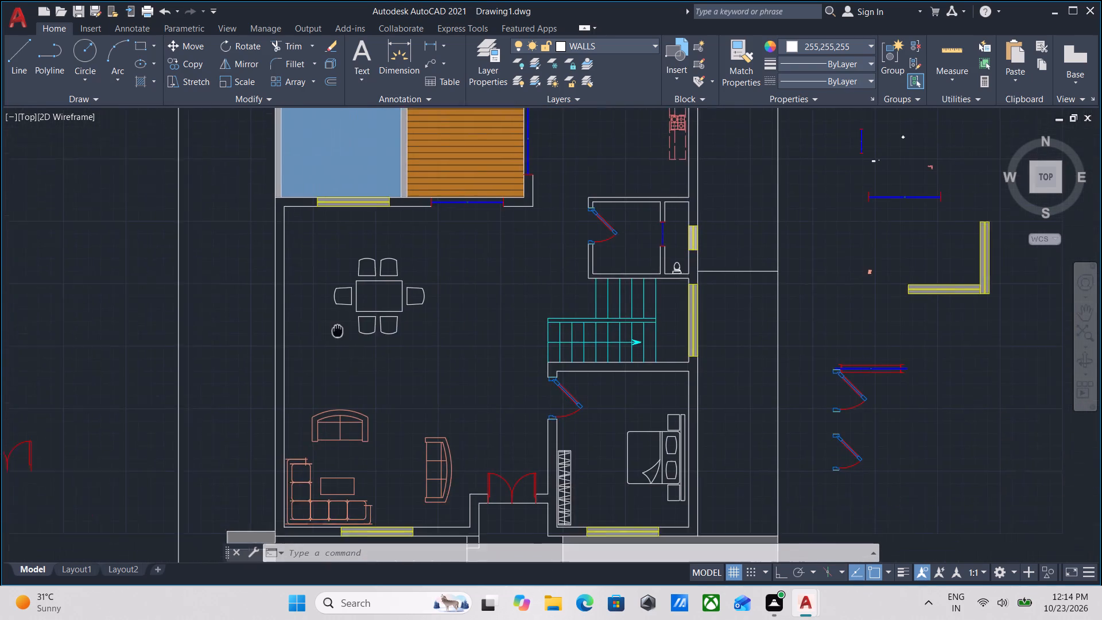
middle_drag(333, 327, 332, 325)
scroll(486, 319, down, 1)
middle_drag(486, 319, 455, 433)
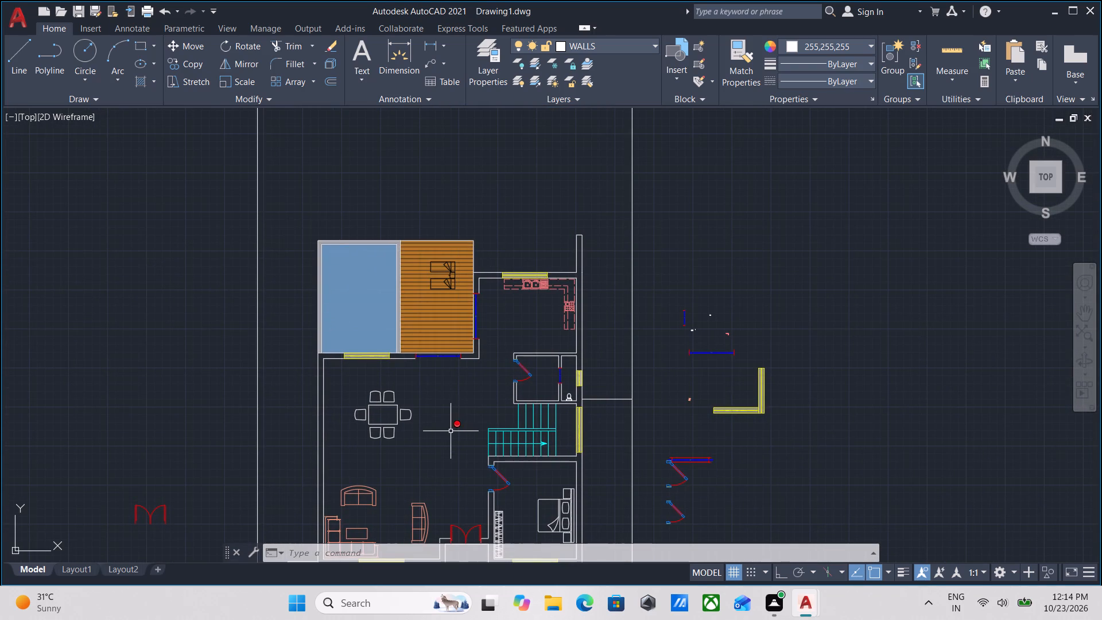
middle_drag(470, 412, 499, 388)
scroll(499, 388, down, 1)
middle_drag(499, 388, 490, 420)
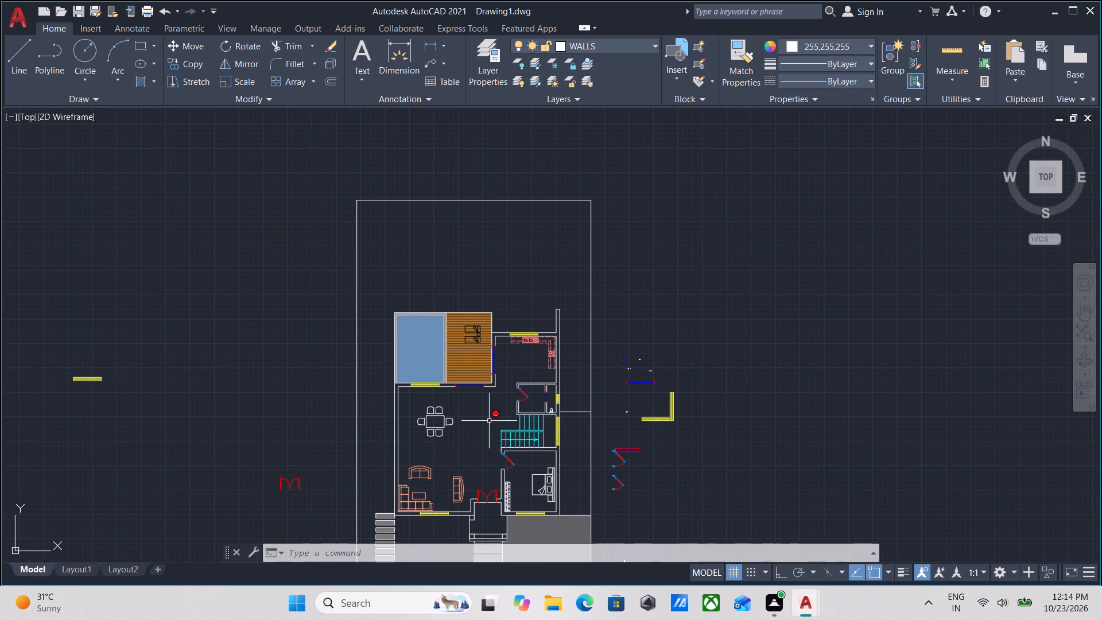
middle_drag(530, 447, 501, 361)
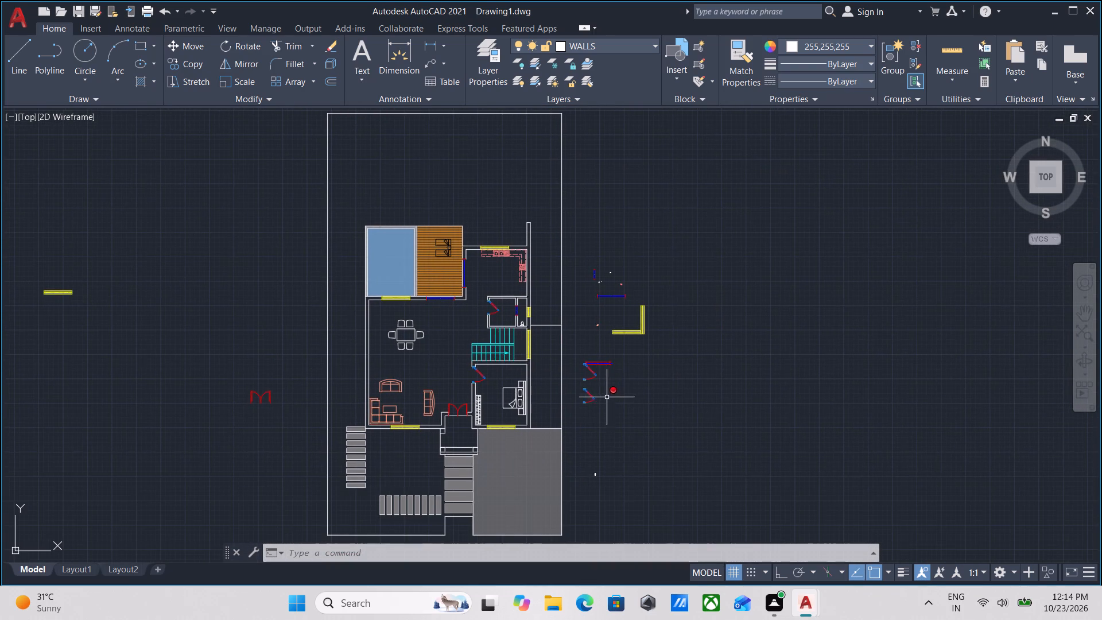
scroll(604, 402, up, 1)
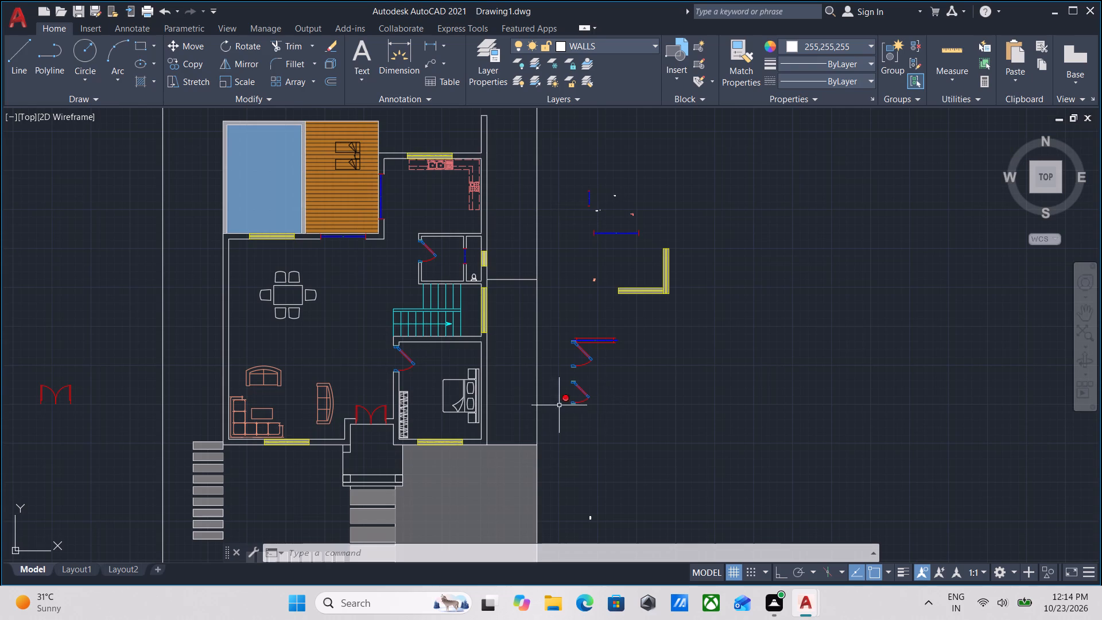
scroll(451, 412, up, 1)
middle_drag(414, 427, 545, 335)
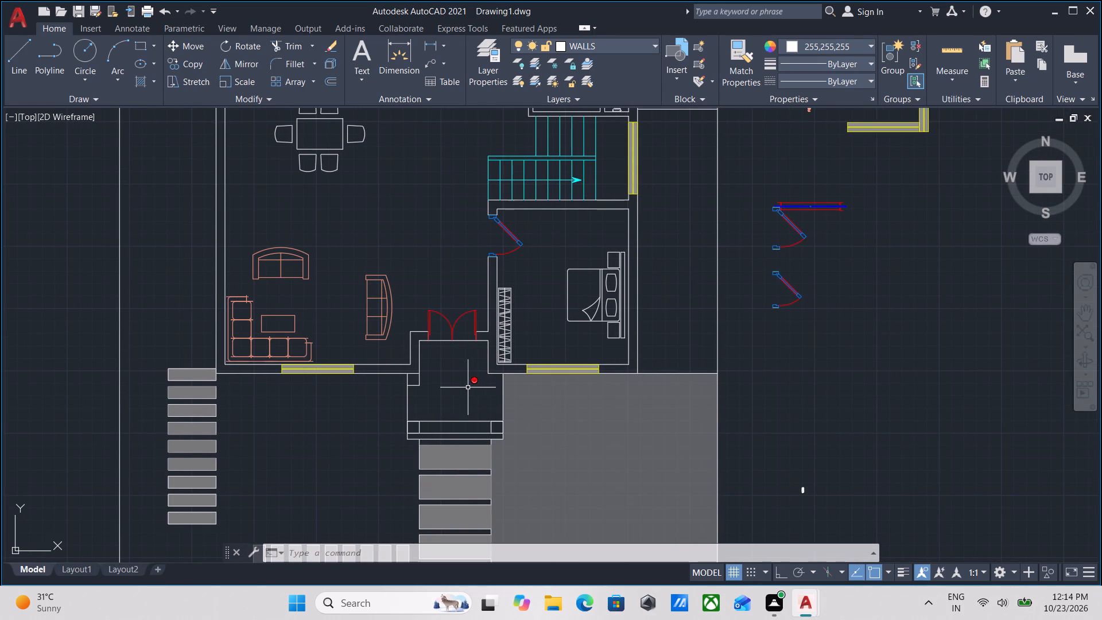
Examine the floor plan from the entrance and living area up to the pool deck and back down to the driveway.
scroll(481, 317, up, 1)
scroll(478, 286, down, 1)
middle_drag(478, 286, 469, 308)
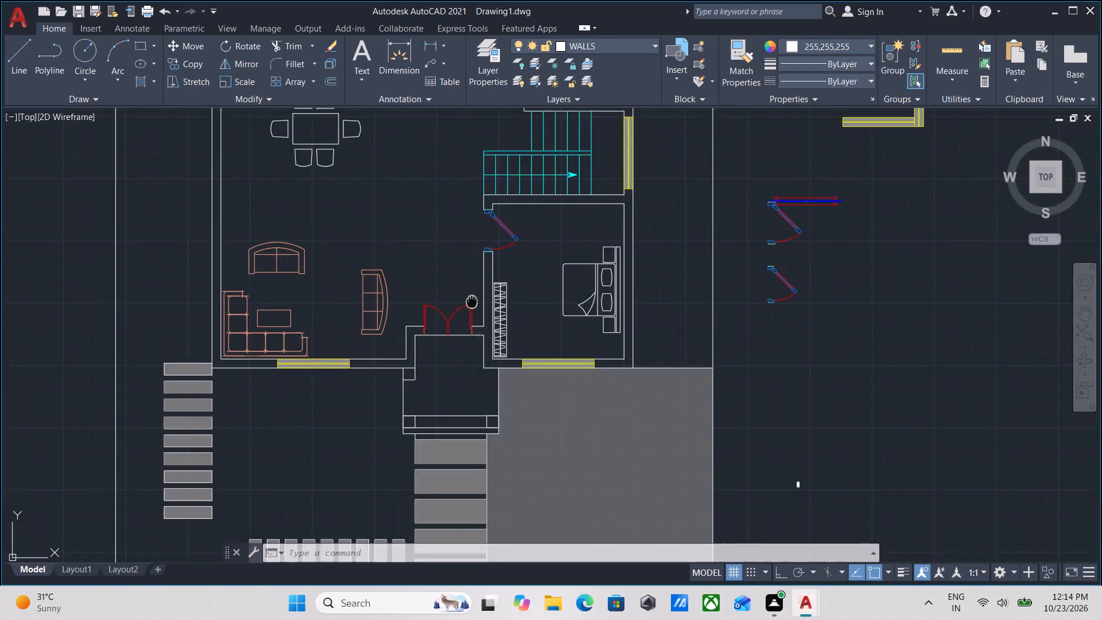
middle_drag(469, 308, 444, 448)
middle_drag(397, 374, 399, 459)
scroll(397, 381, down, 1)
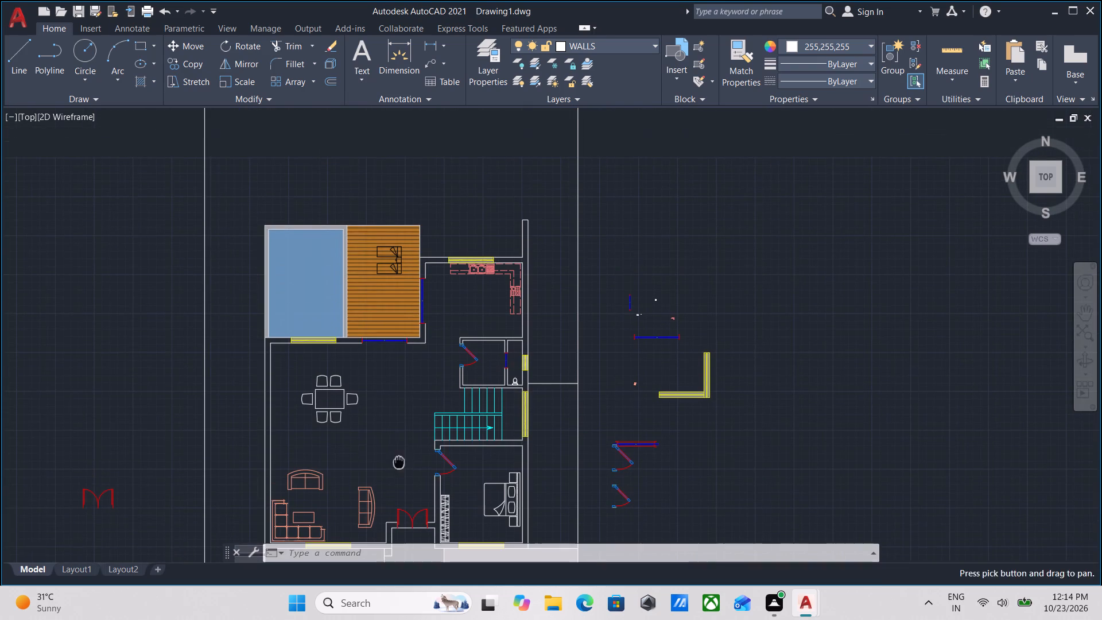
middle_drag(335, 447, 381, 388)
middle_drag(346, 422, 437, 311)
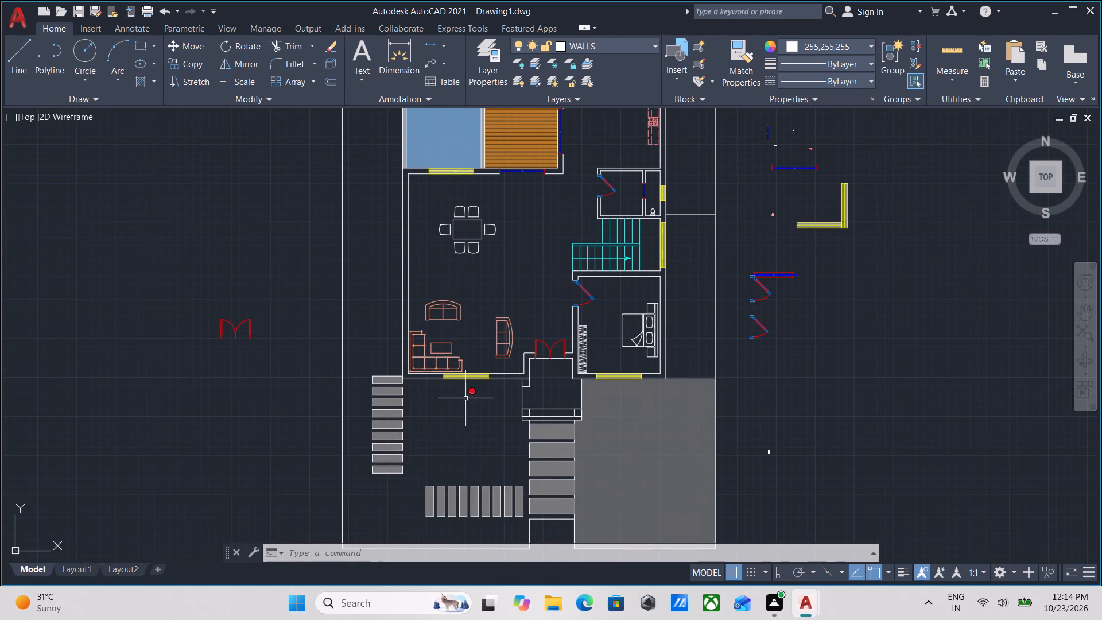
middle_drag(467, 438, 487, 385)
middle_drag(486, 396, 589, 305)
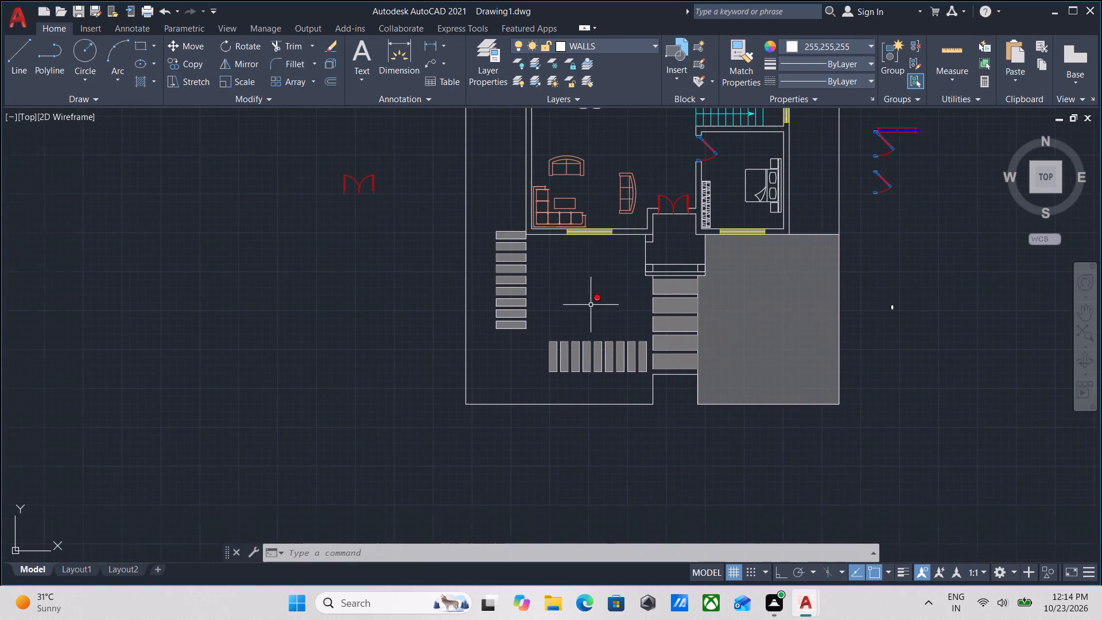
Scale up the small car block beside the driveway freehand, using its lower-left corner as the base point.
middle_drag(913, 319, 813, 352)
scroll(812, 352, up, 3)
middle_drag(690, 270, 655, 340)
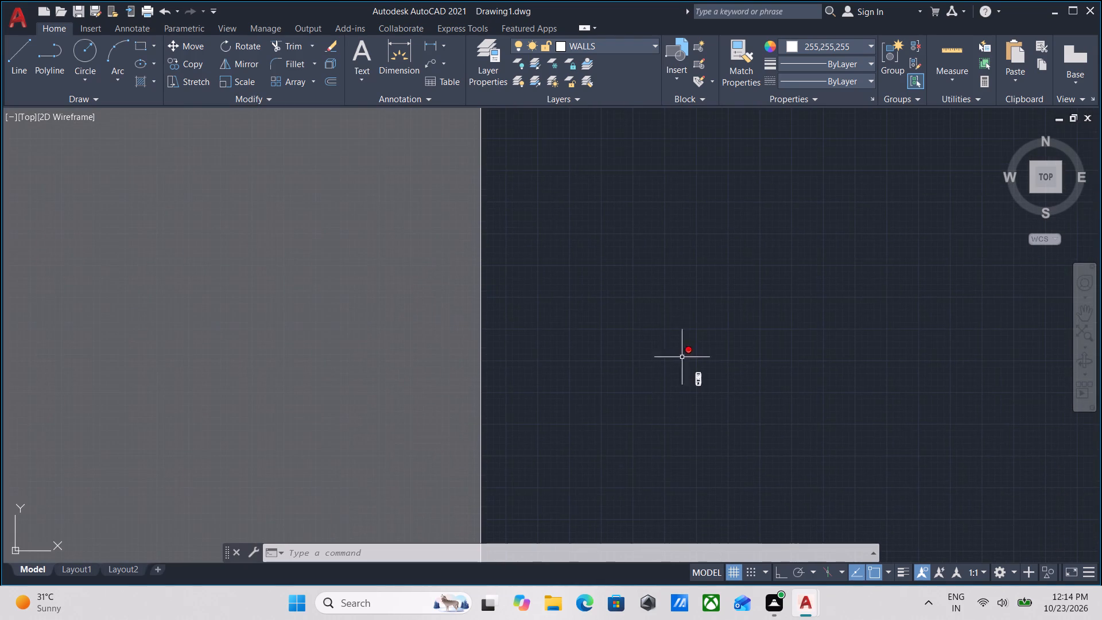
scroll(726, 387, up, 1)
click(712, 421)
click(603, 331)
scroll(672, 363, up, 3)
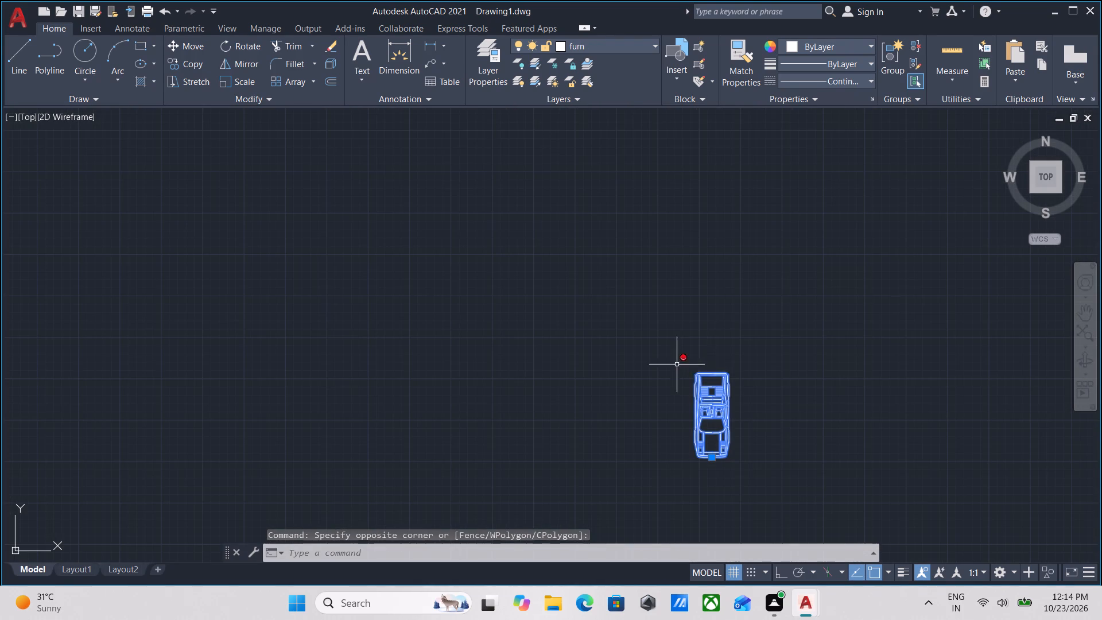
key(s)
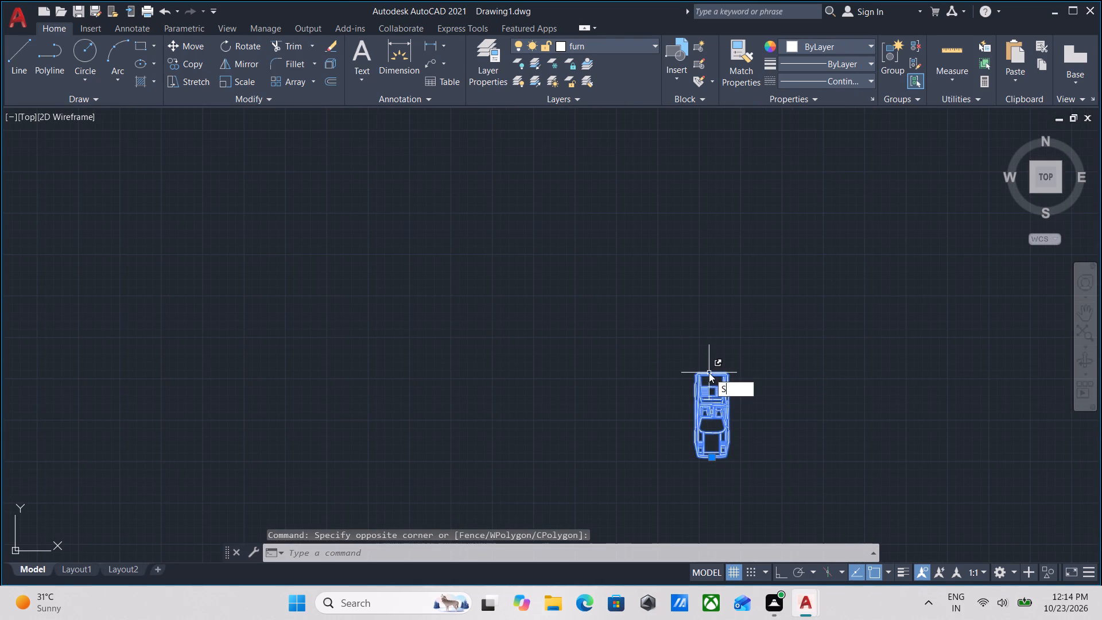
text(CA)
key(Return)
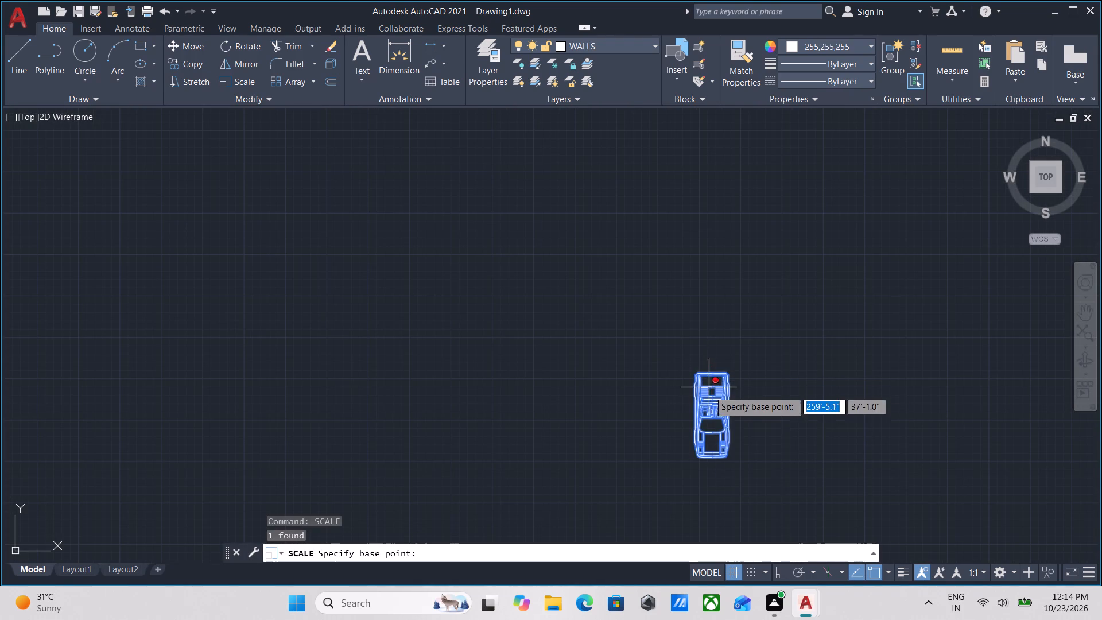
click(696, 462)
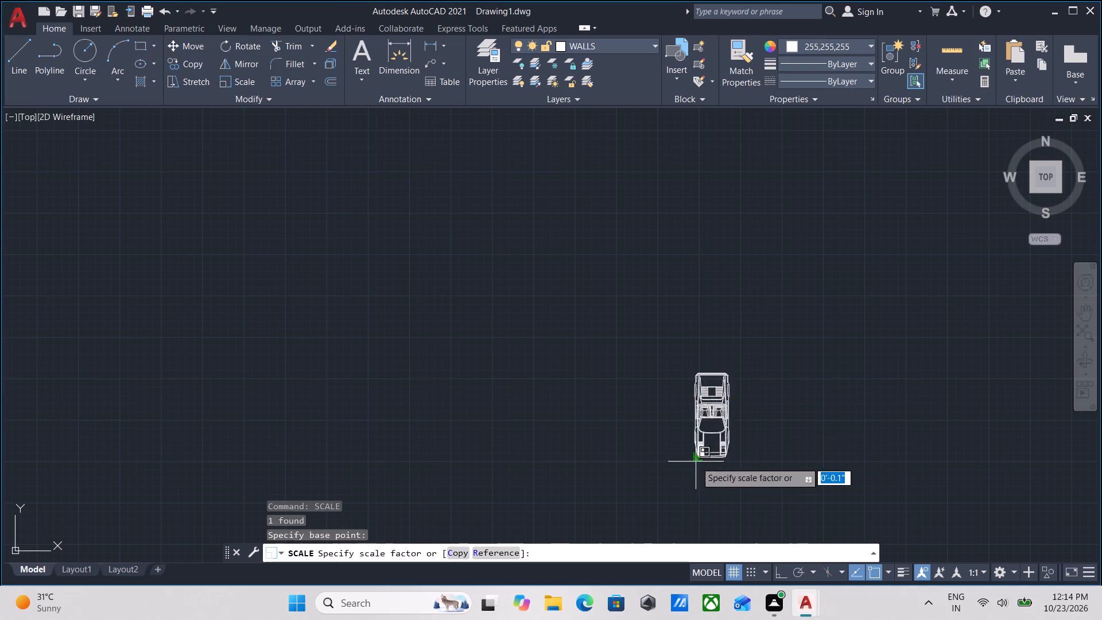
middle_drag(845, 456, 681, 390)
scroll(727, 371, down, 2)
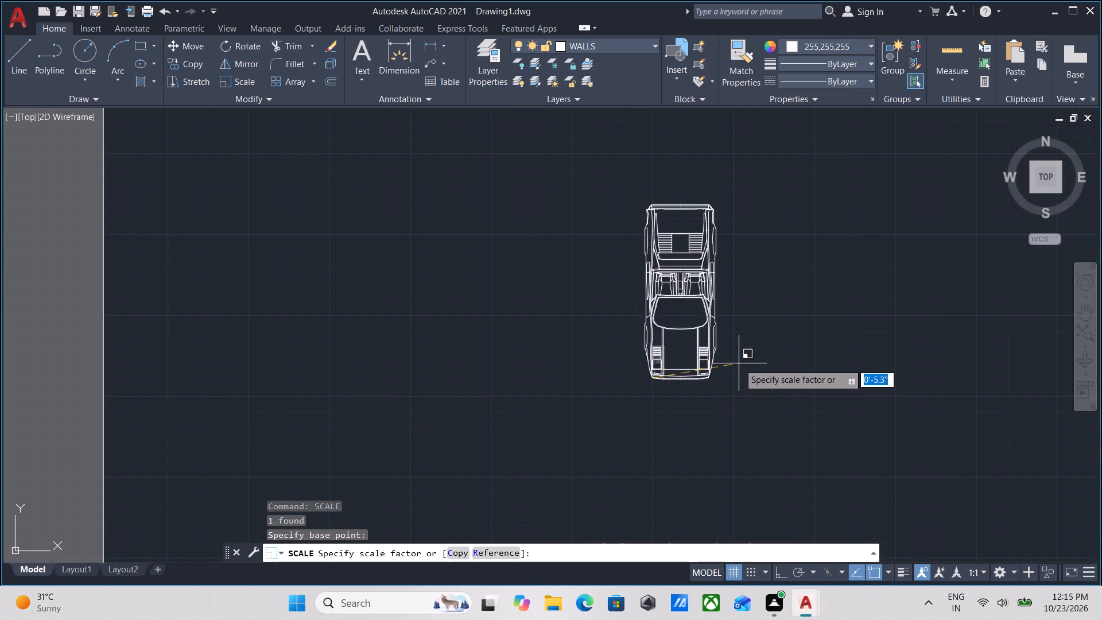
scroll(739, 363, down, 2)
scroll(806, 350, down, 1)
middle_drag(806, 350, 680, 362)
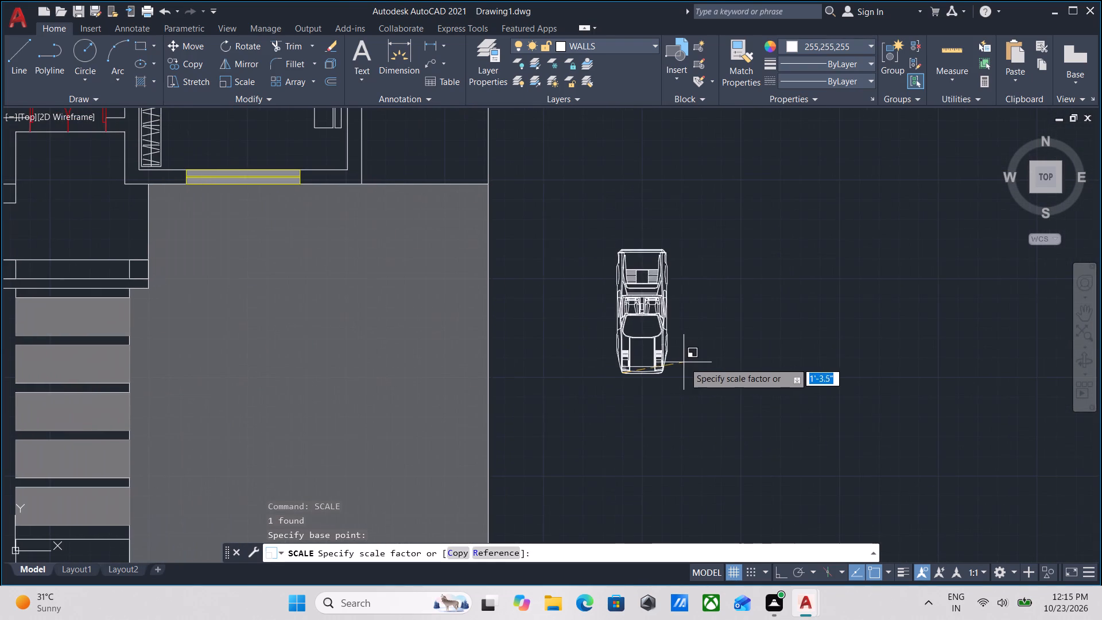
click(699, 363)
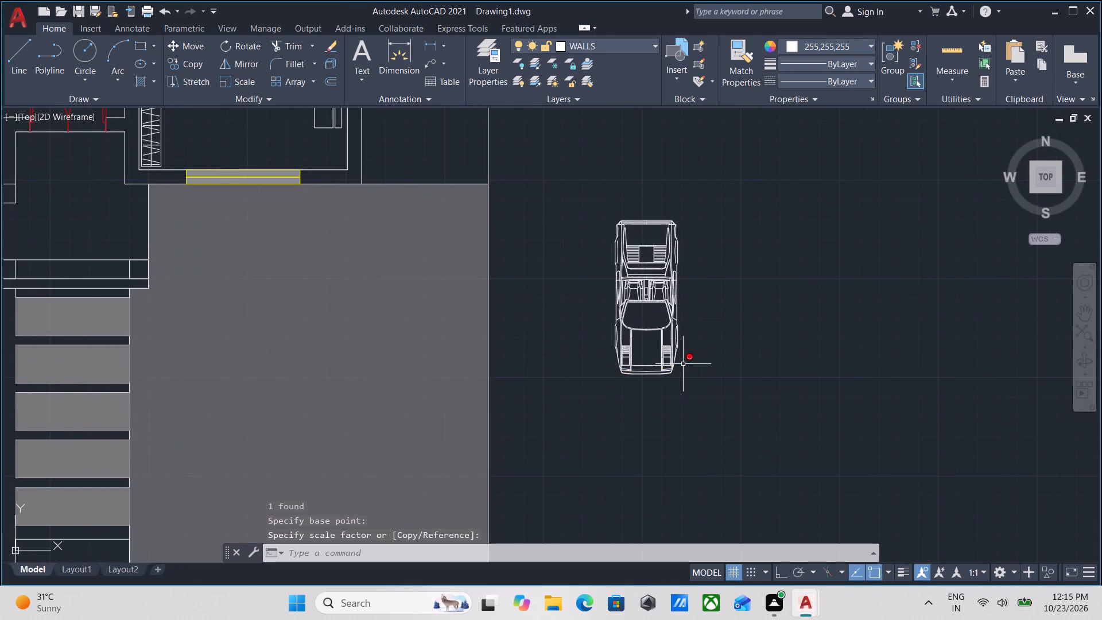
Copy the enlarged car by its front midpoint to two side-by-side parking positions on the grey driveway.
scroll(683, 364, up, 1)
click(716, 409)
click(650, 370)
key(c)
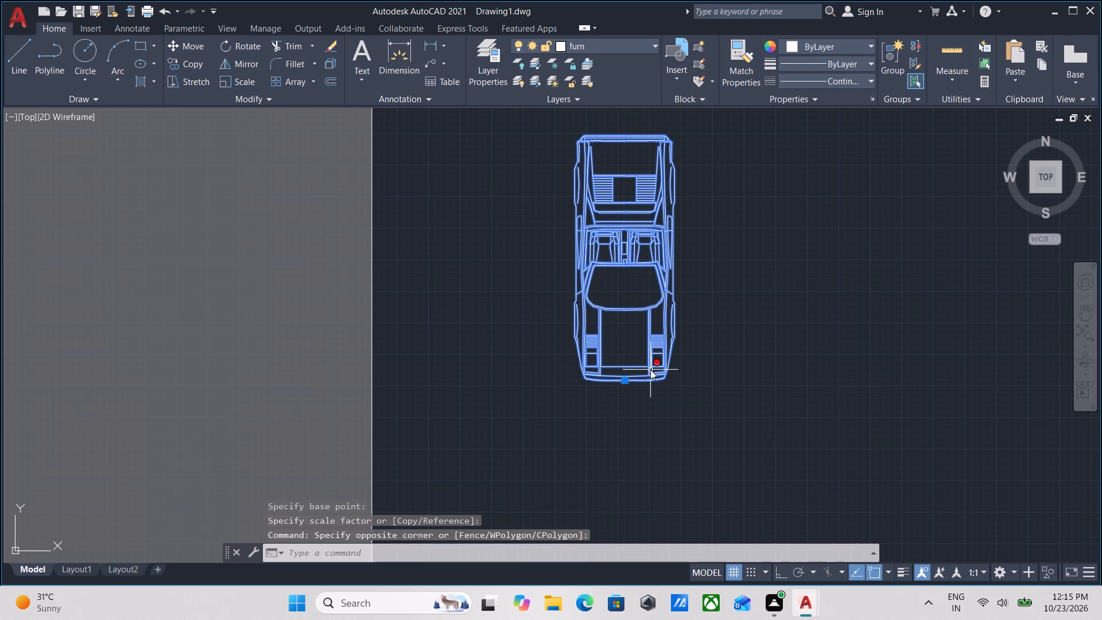
key(o)
key(Return)
click(623, 382)
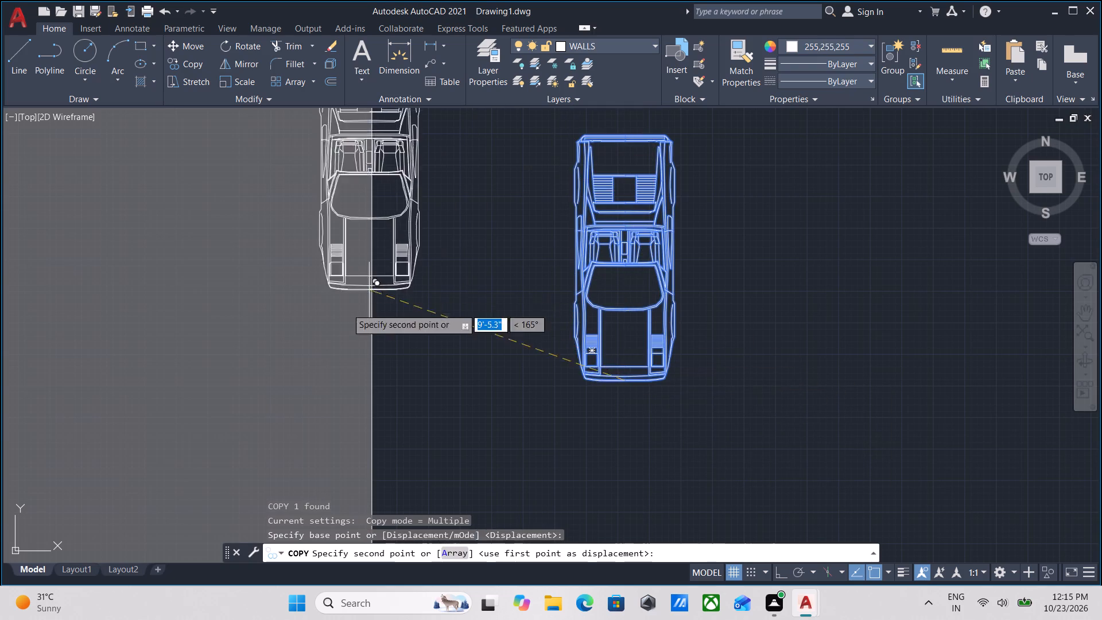
scroll(346, 347, down, 2)
middle_drag(470, 347, 616, 336)
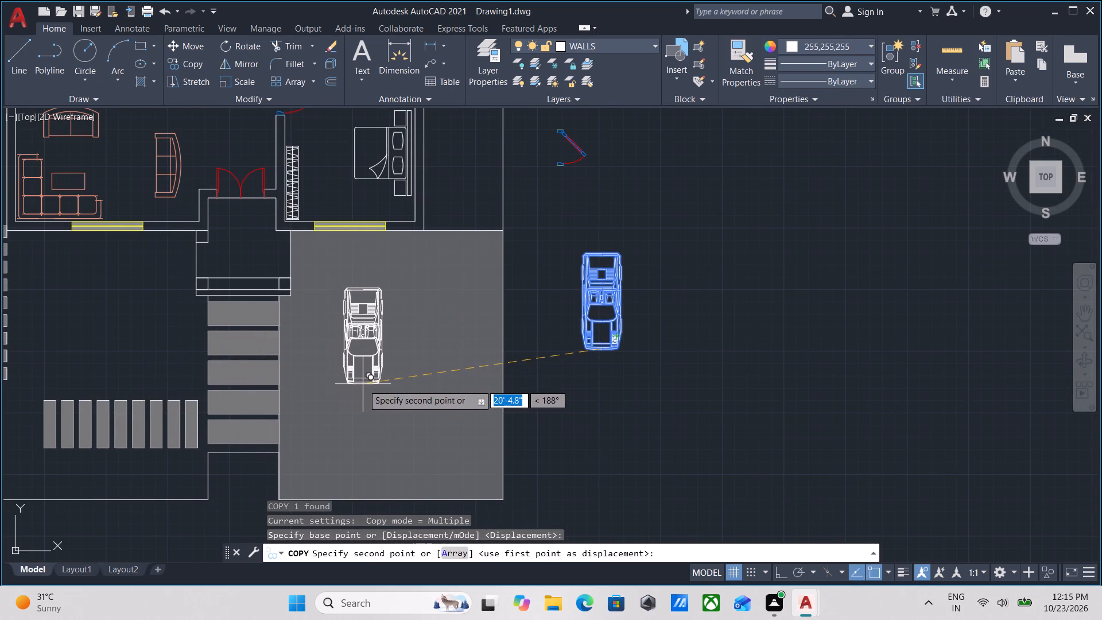
click(363, 384)
click(432, 390)
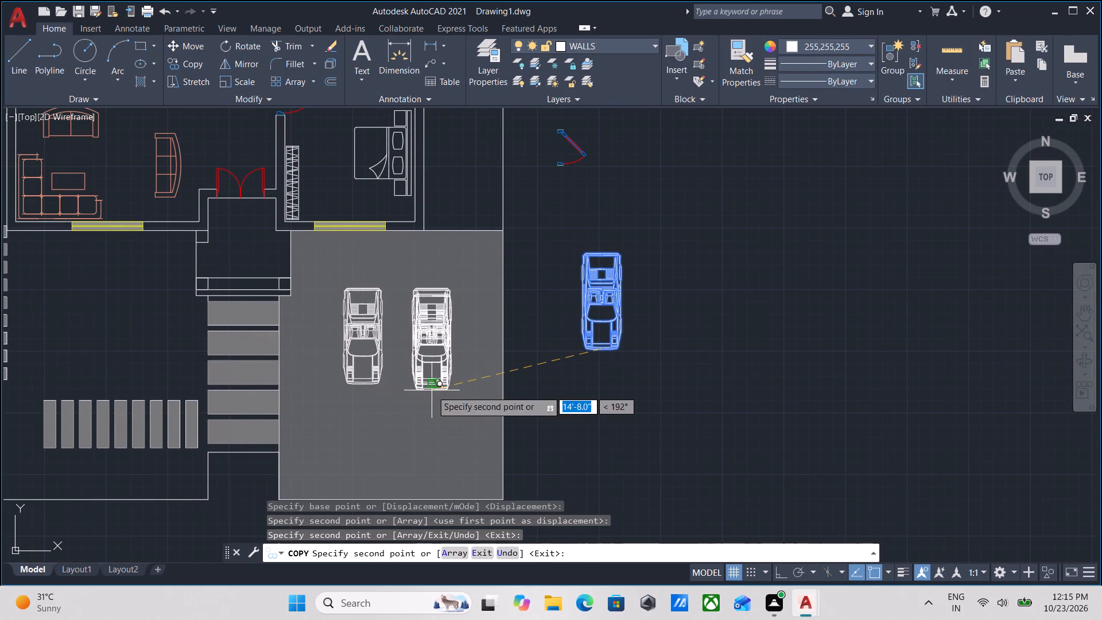
middle_drag(351, 366, 479, 394)
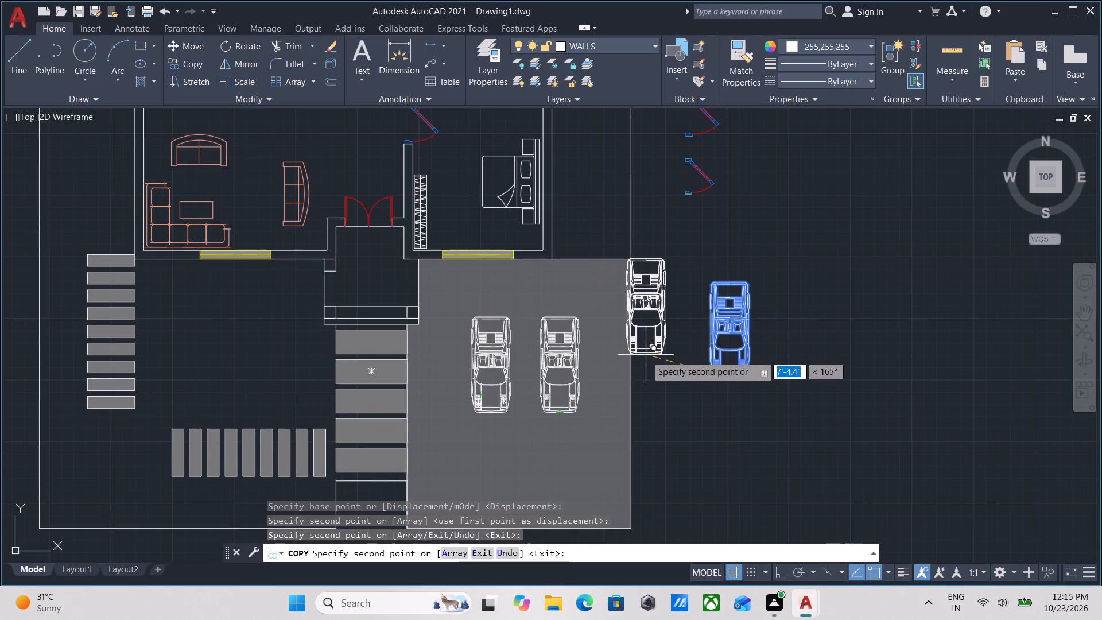
key(Escape)
Hatch the side strip between the house's east wall and the plot boundary, above the driveway, with solid colour 8 at transparency 28.
scroll(513, 394, up, 1)
middle_drag(513, 394, 592, 357)
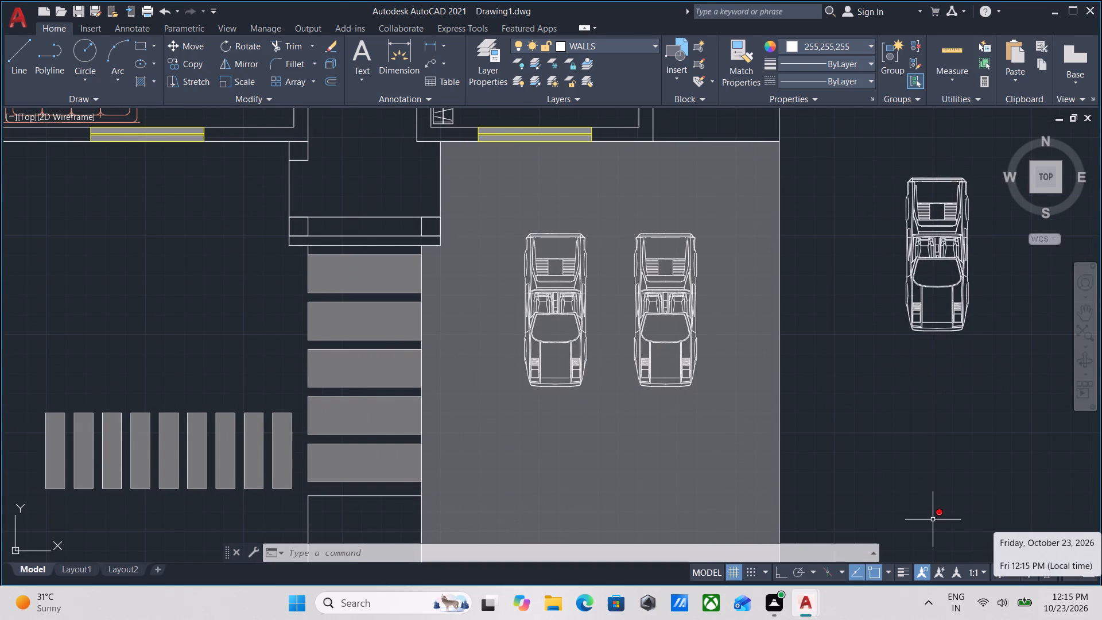
middle_drag(1093, 532, 922, 619)
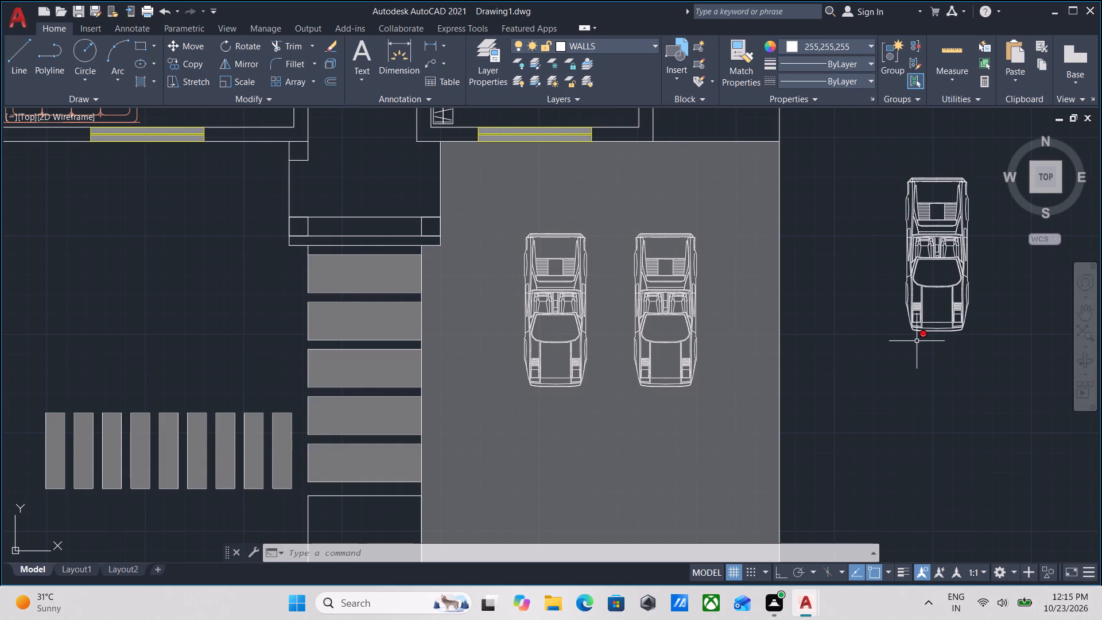
scroll(865, 287, down, 1)
middle_drag(865, 287, 774, 481)
key(h)
key(Return)
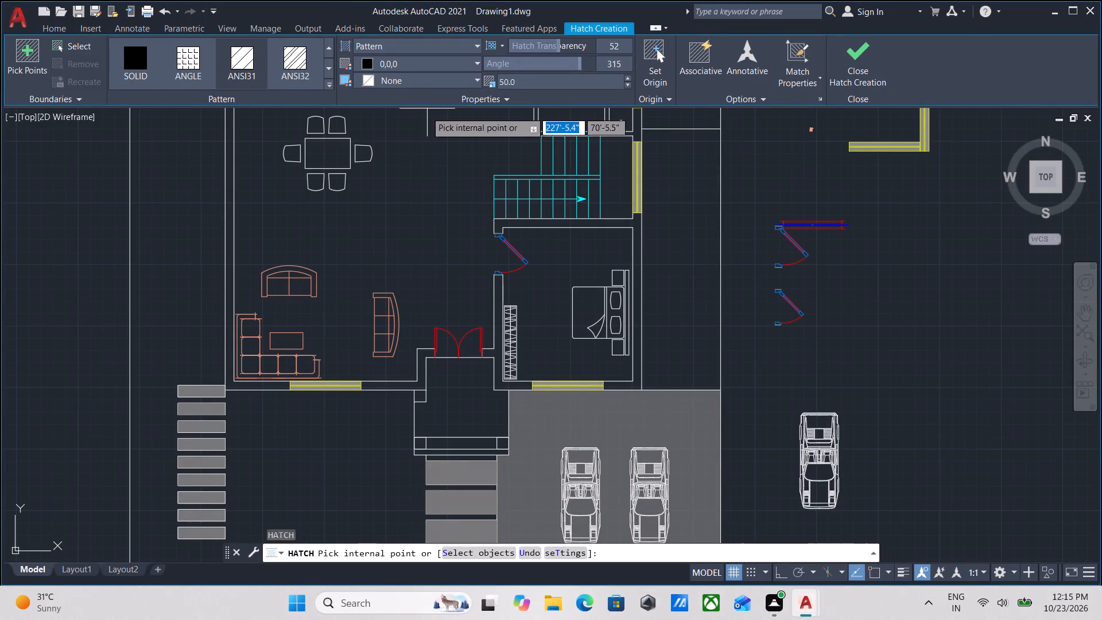
click(143, 54)
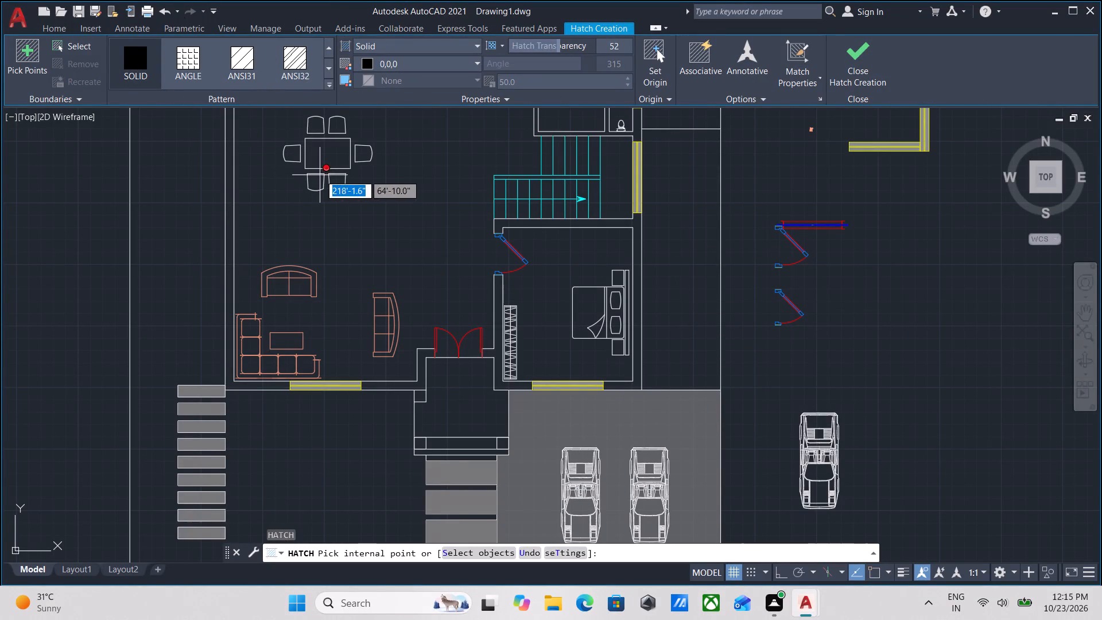
click(147, 73)
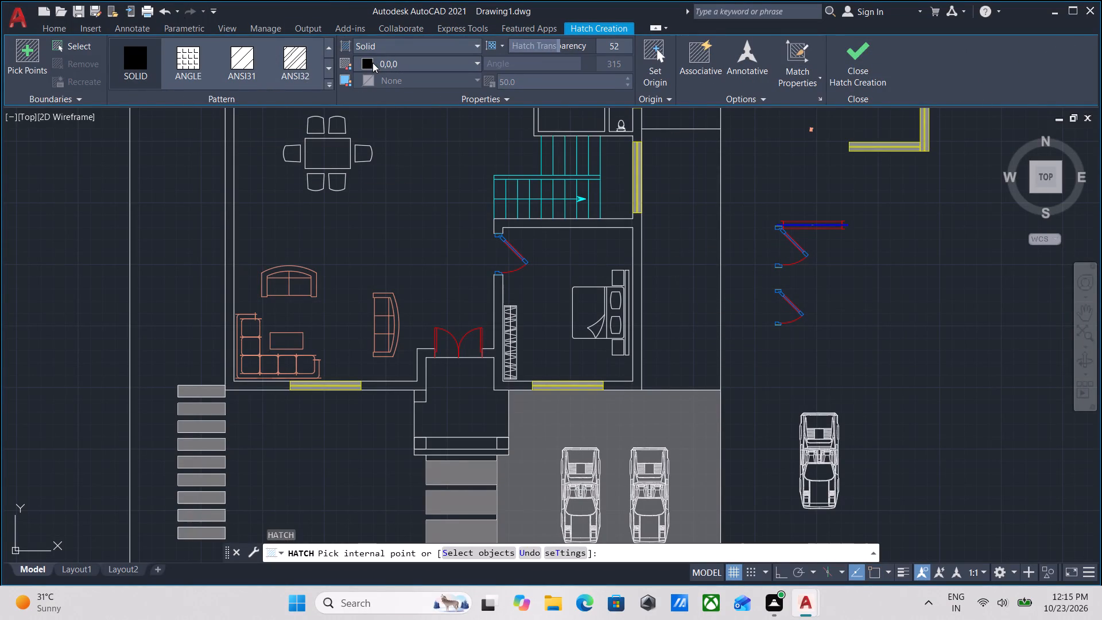
click(368, 62)
click(461, 228)
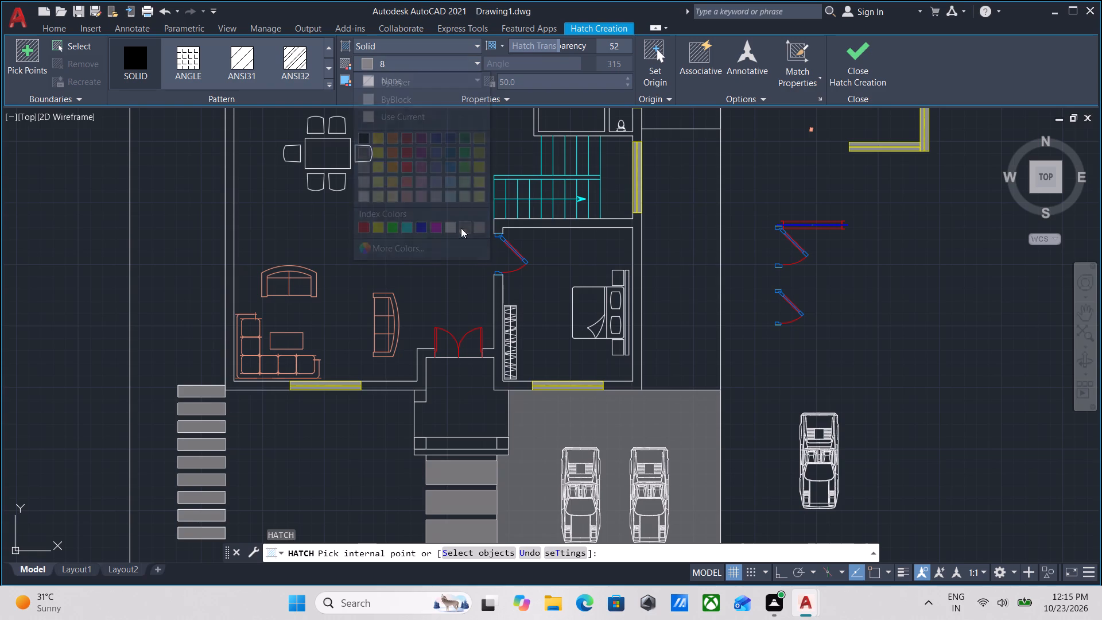
click(670, 262)
middle_drag(685, 246, 639, 285)
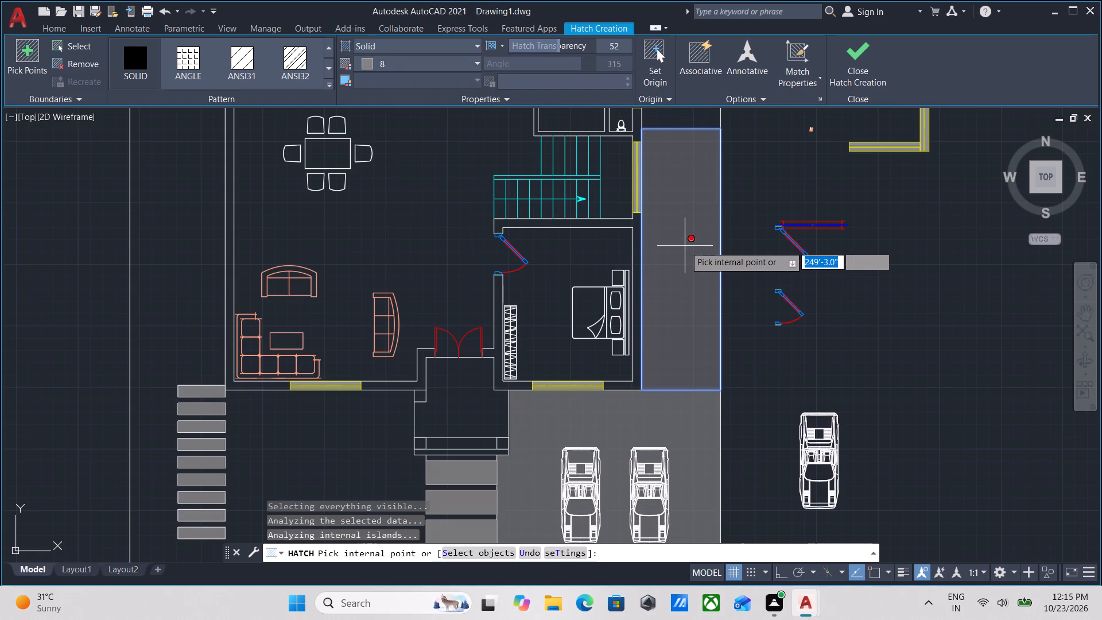
middle_drag(639, 285, 626, 301)
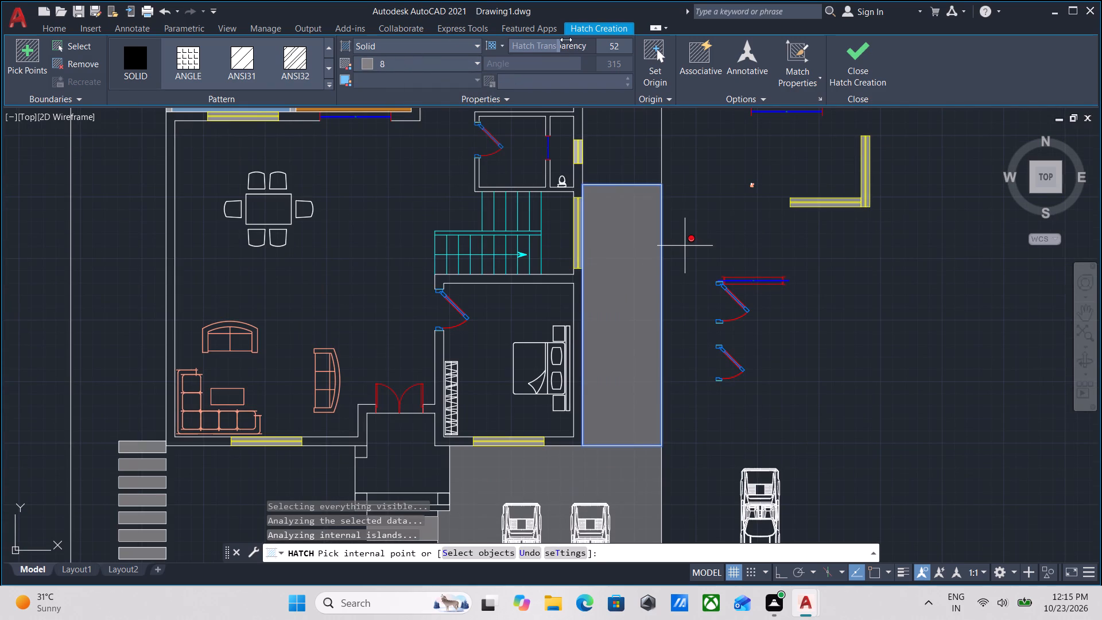
drag(562, 41, 521, 46)
click(862, 66)
Review the parked cars, driveway and paved side strip, and the plan up to the pool and rear yard.
scroll(697, 282, down, 1)
middle_drag(697, 282, 705, 231)
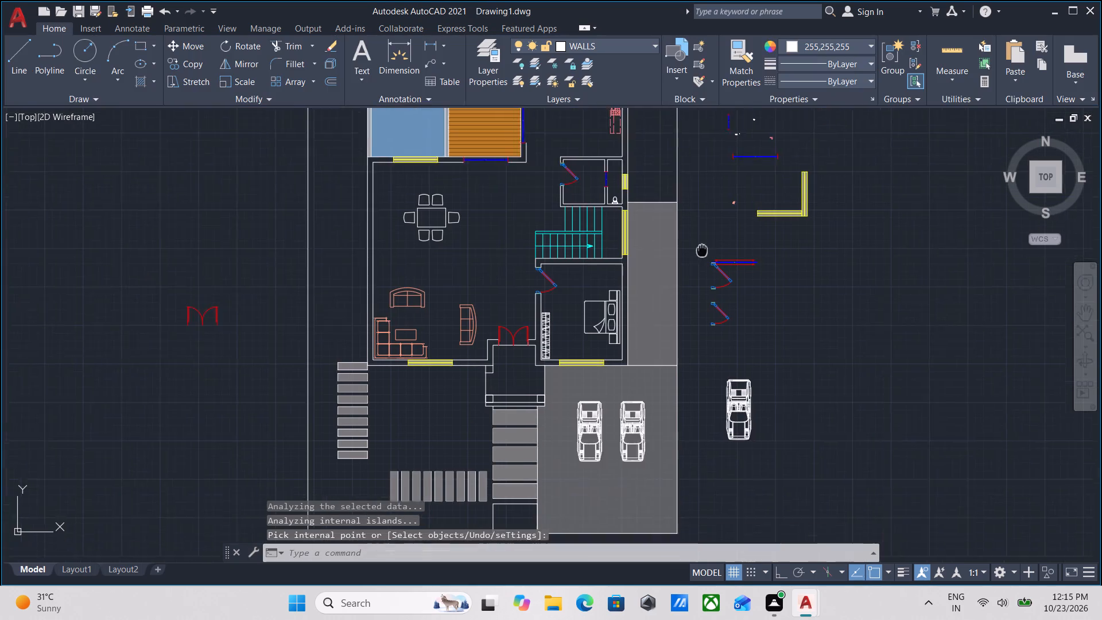
middle_drag(705, 231, 710, 193)
scroll(666, 333, up, 1)
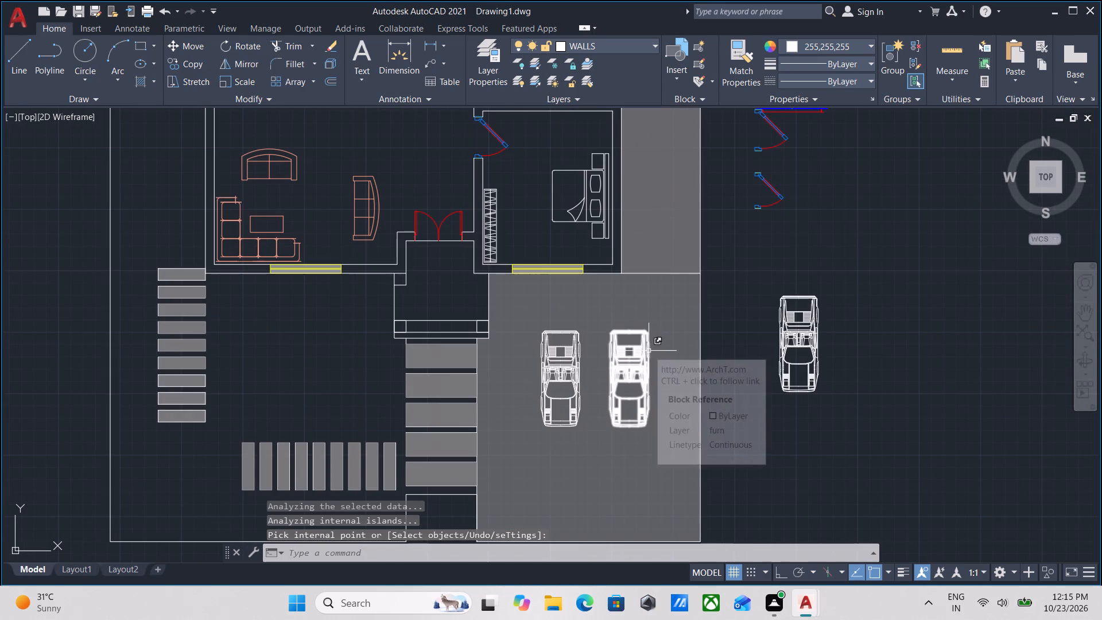
middle_drag(625, 368, 701, 300)
middle_drag(544, 374, 658, 351)
scroll(624, 316, down, 1)
middle_drag(624, 316, 541, 443)
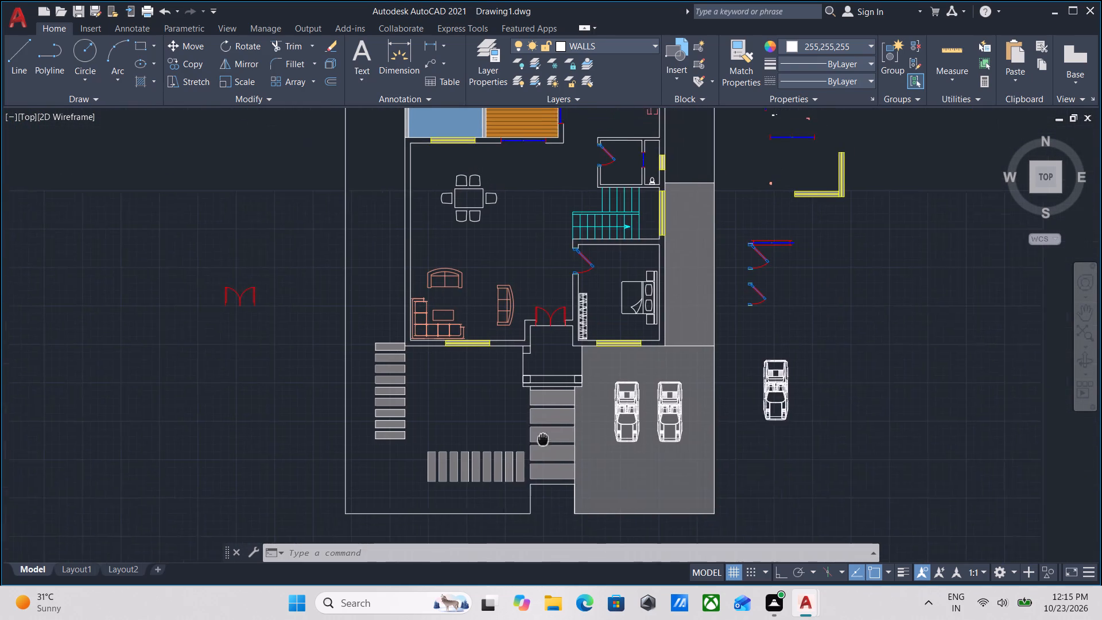
middle_drag(541, 443, 540, 446)
middle_drag(610, 320, 560, 445)
middle_drag(647, 273, 638, 333)
Hatch the open garden area surrounding the house and pool with solid green 19,155,72 at transparency 28.
key(h)
key(Return)
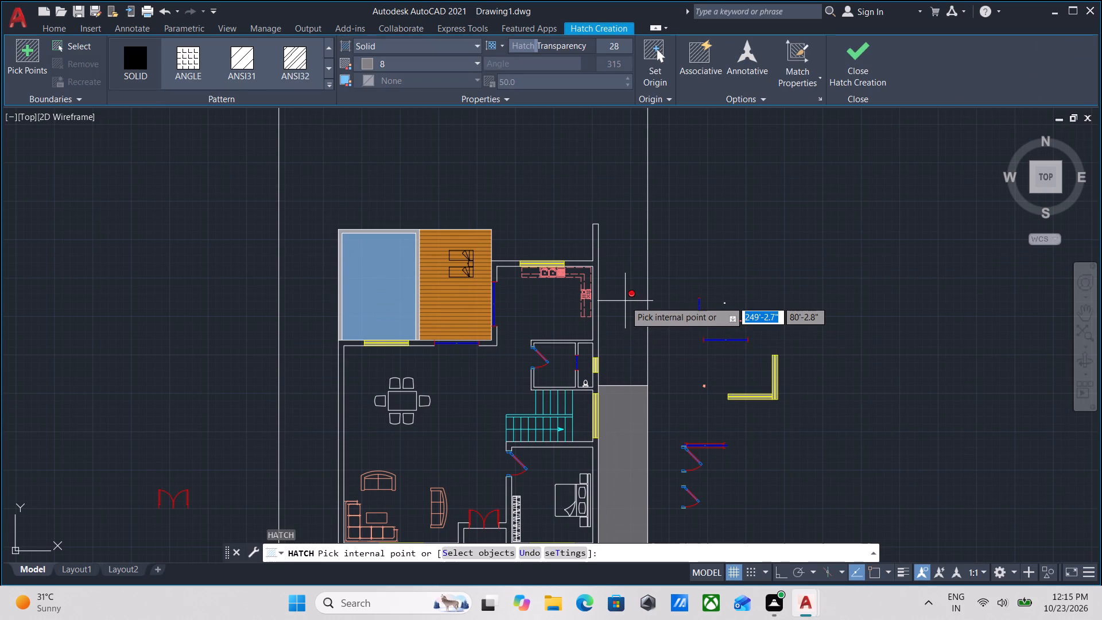
middle_drag(599, 161, 599, 162)
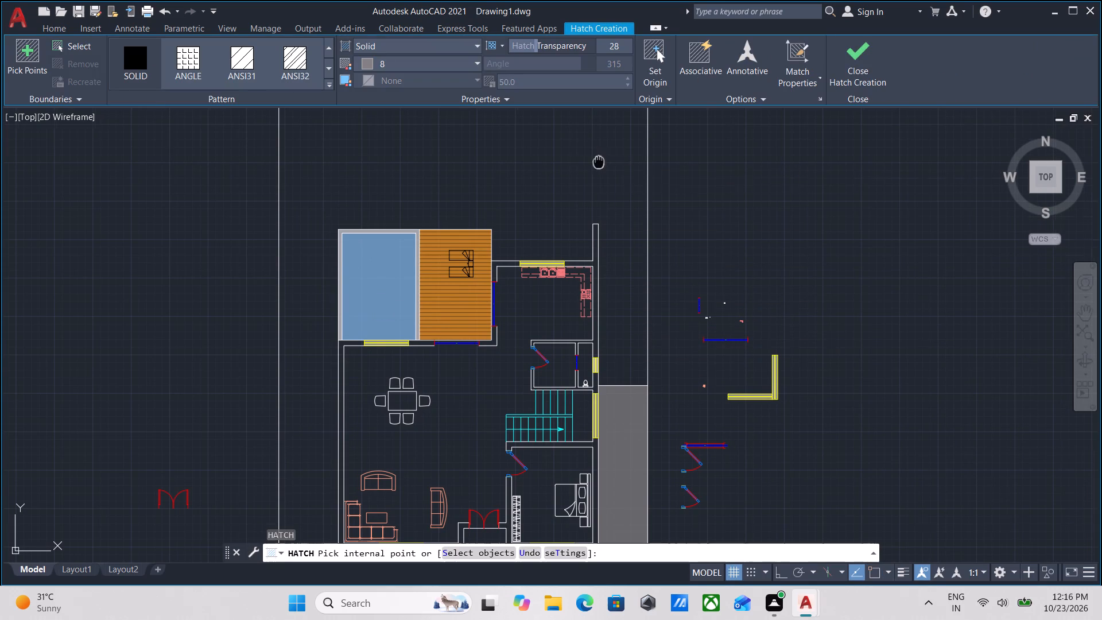
middle_drag(599, 162, 589, 273)
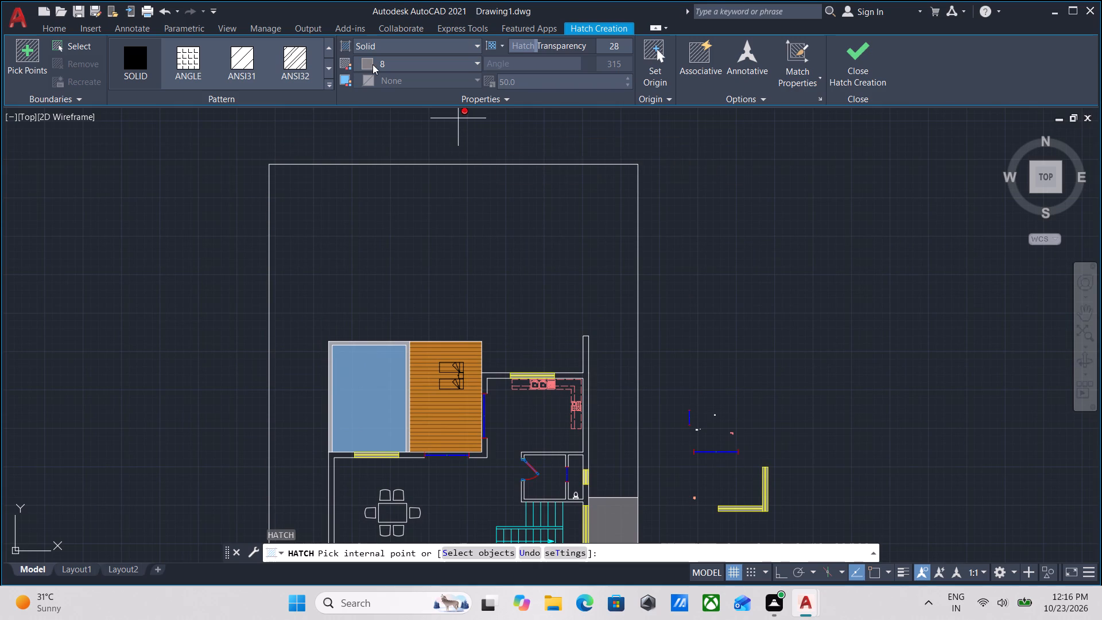
click(366, 64)
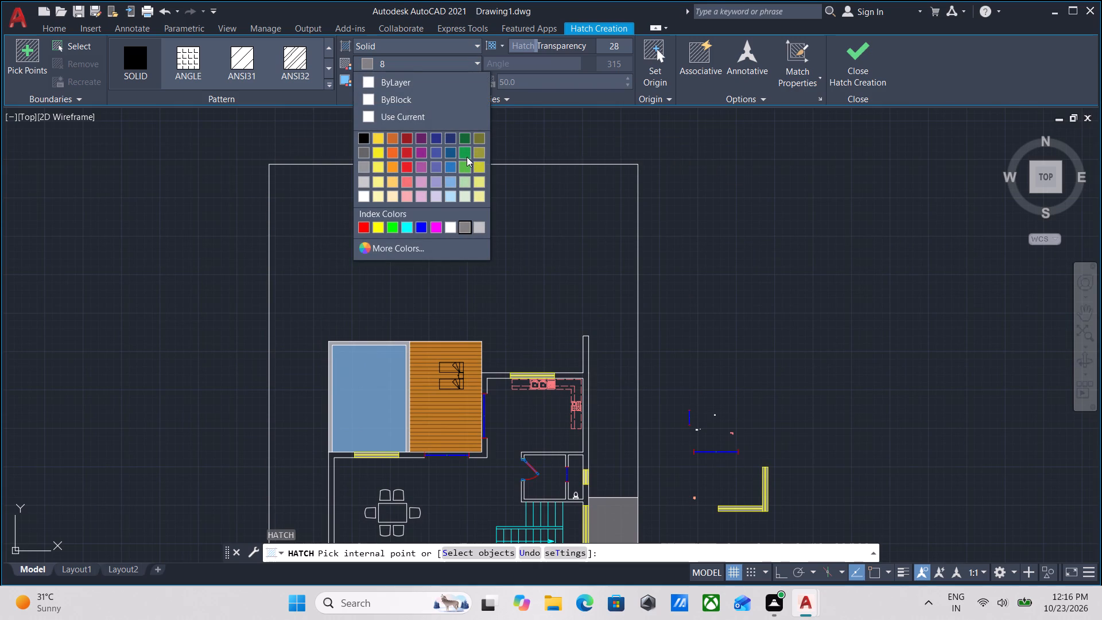
click(467, 156)
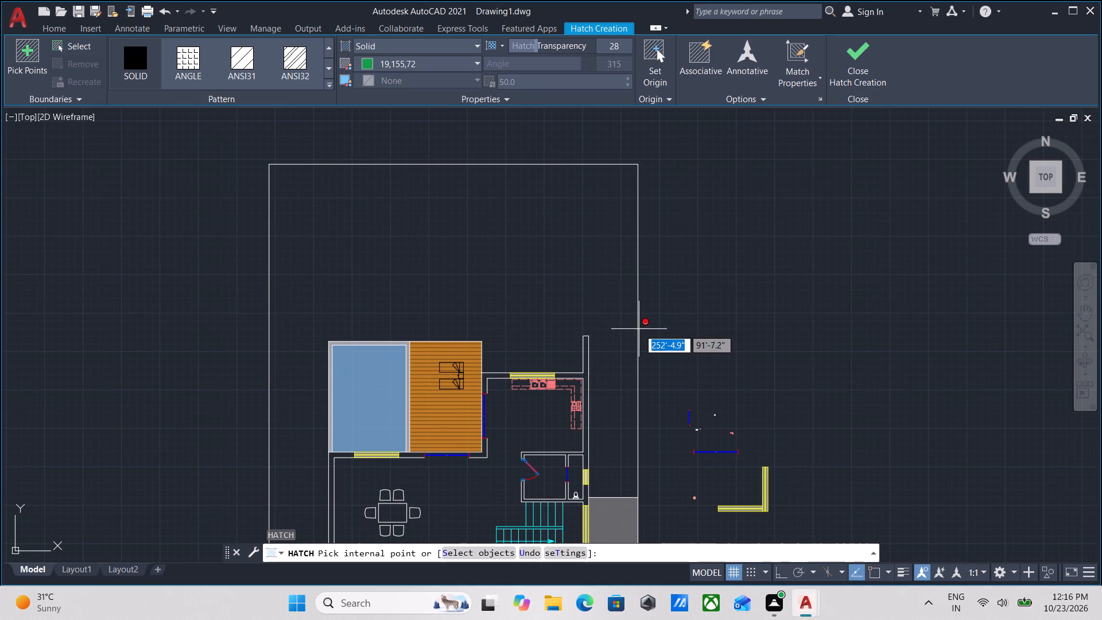
click(616, 336)
scroll(587, 316, down, 1)
middle_drag(579, 307, 545, 100)
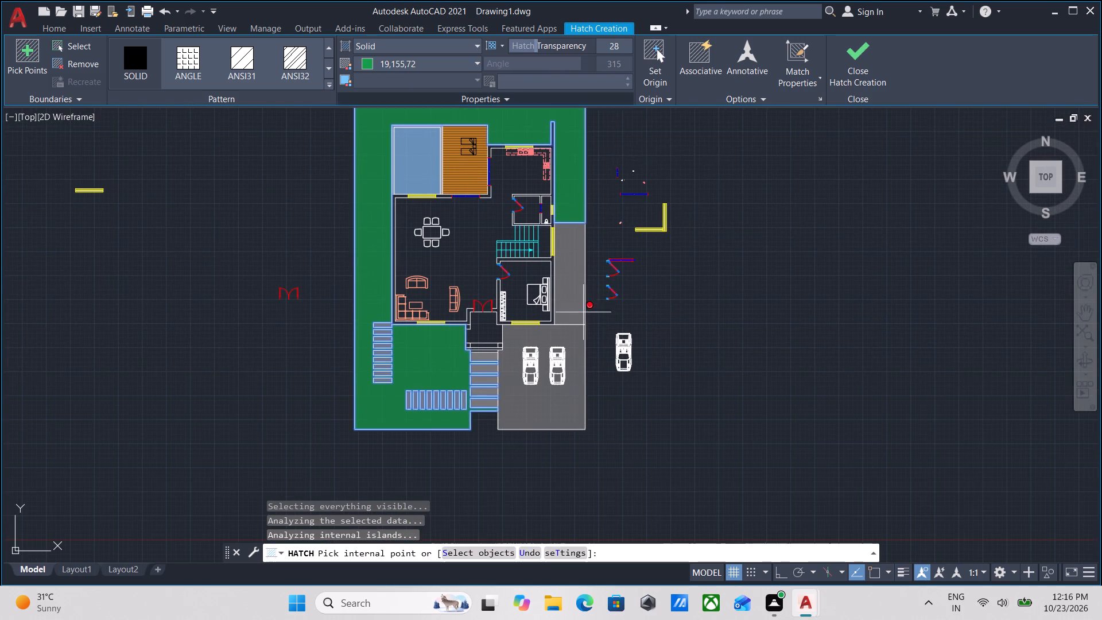
scroll(393, 396, up, 1)
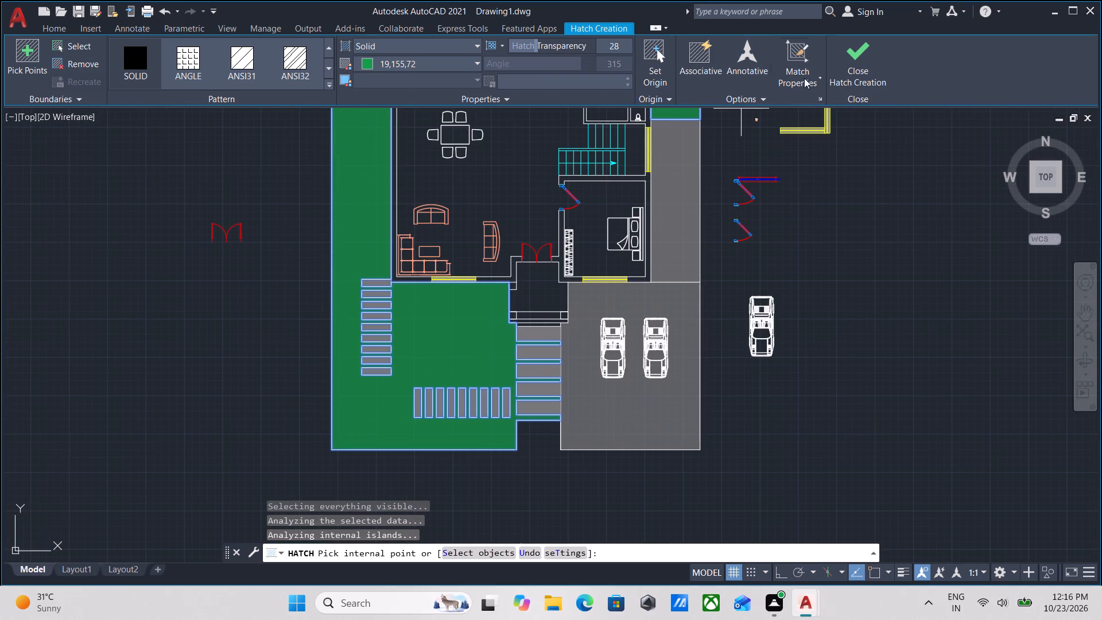
click(876, 47)
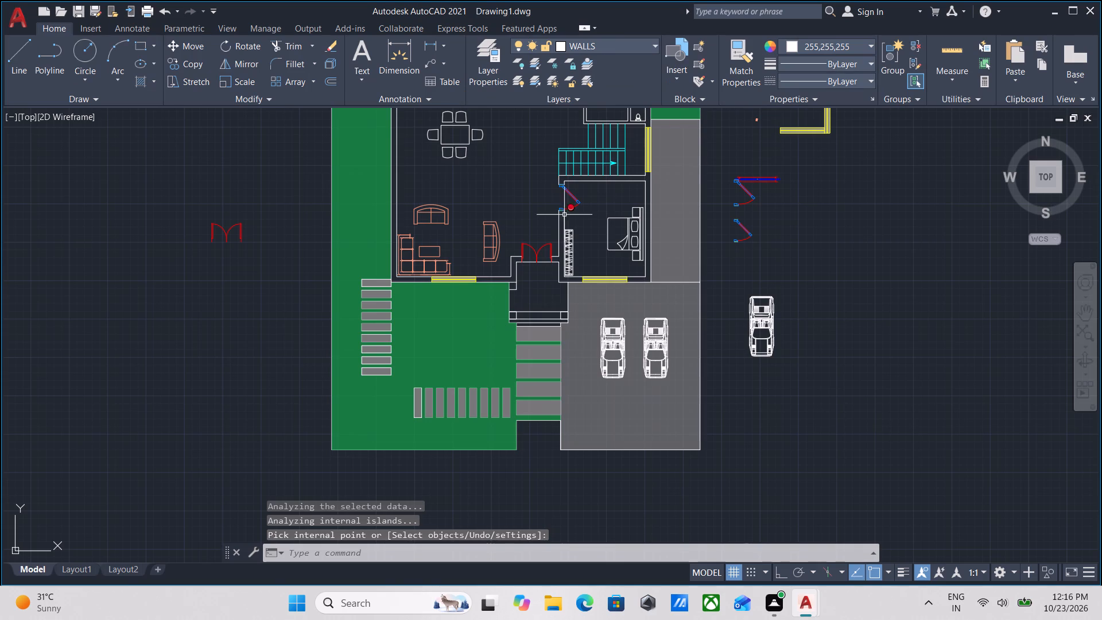
Hatch the entrance porch floor and the two step strips in front of it with solid colour 8 at transparency 28.
key(h)
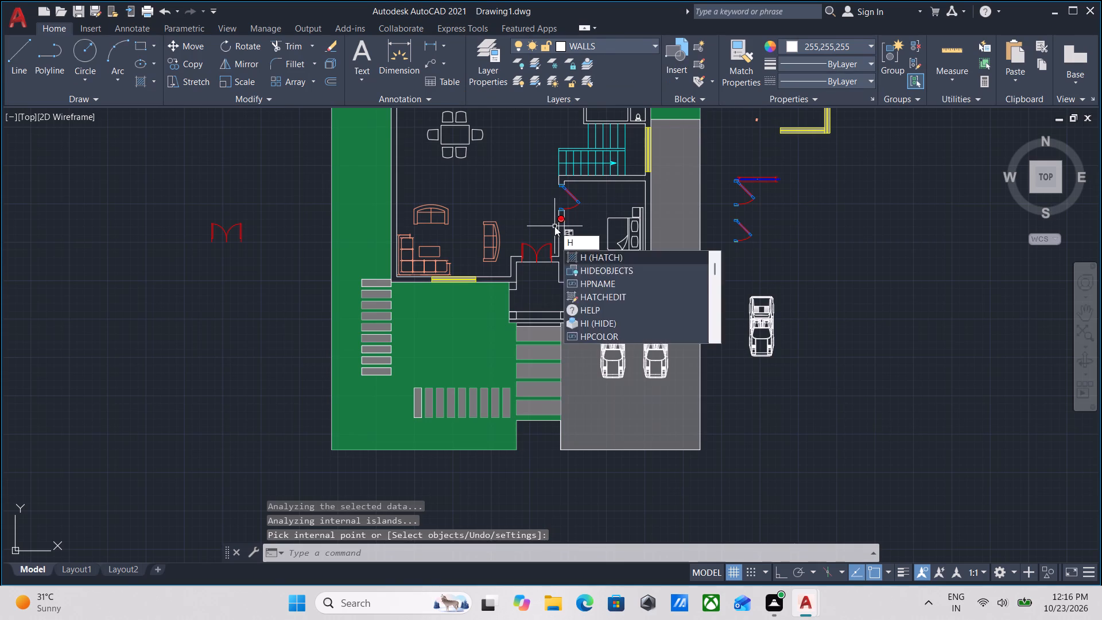
key(Return)
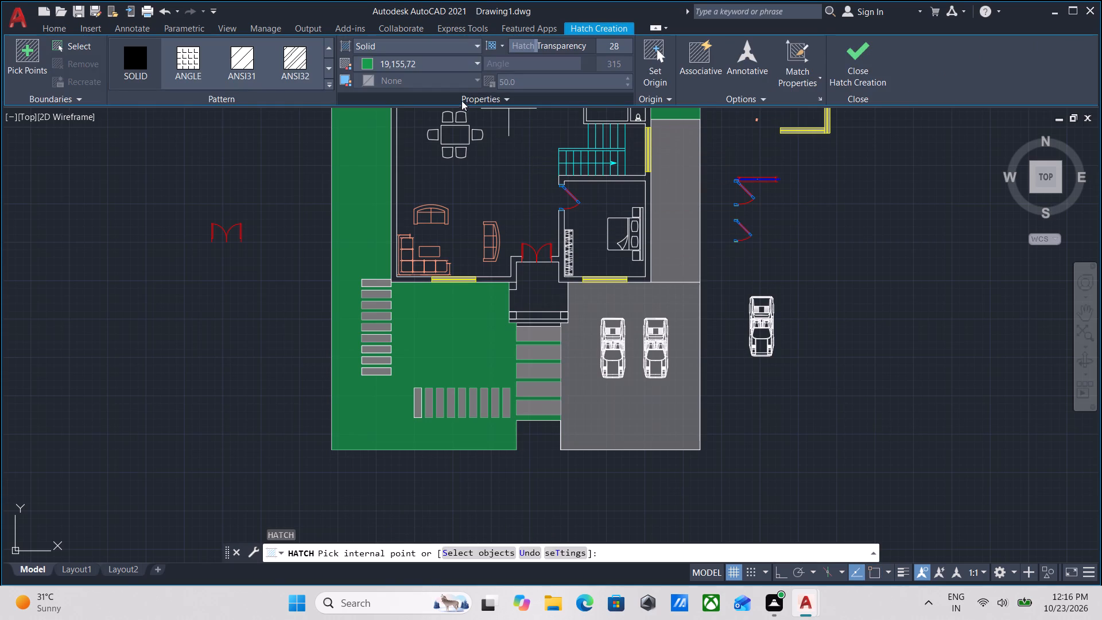
click(367, 59)
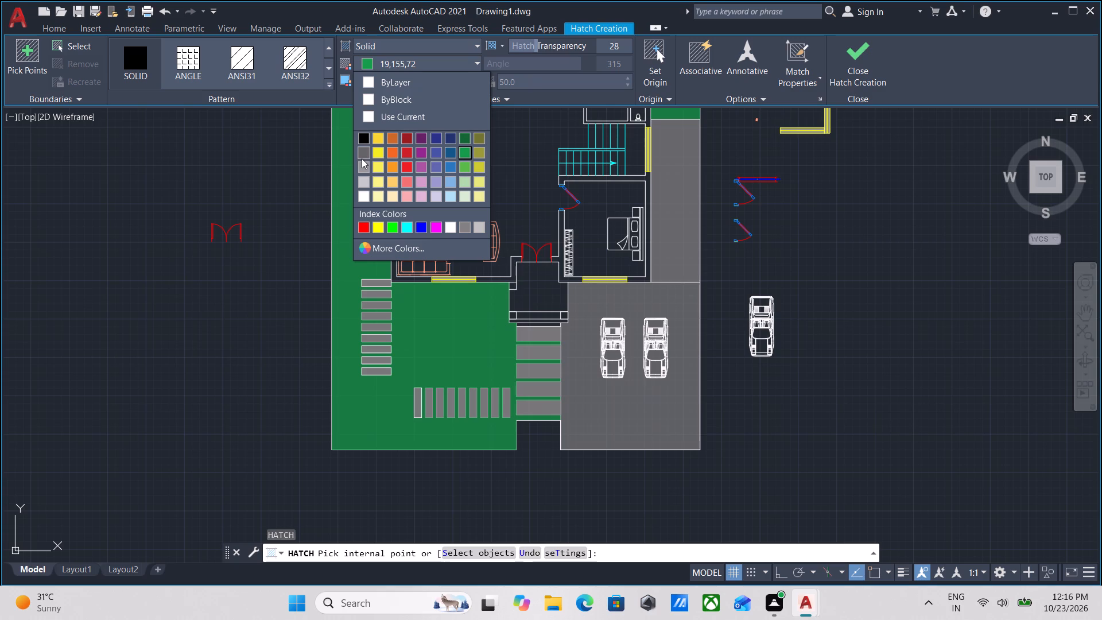
click(466, 228)
scroll(570, 280, up, 2)
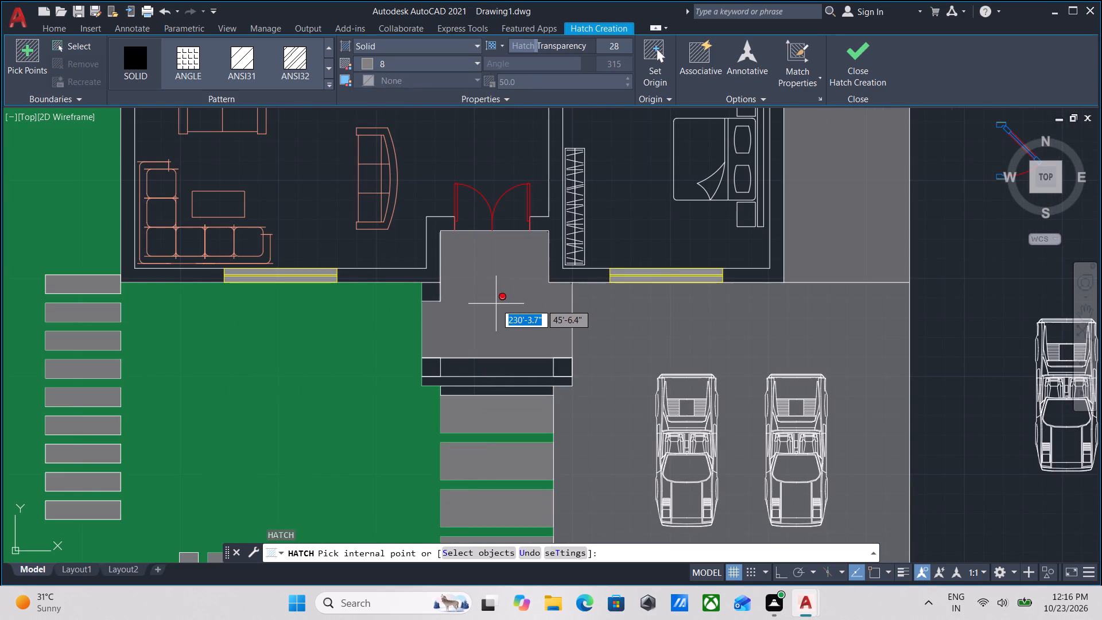
click(496, 304)
scroll(495, 359, up, 1)
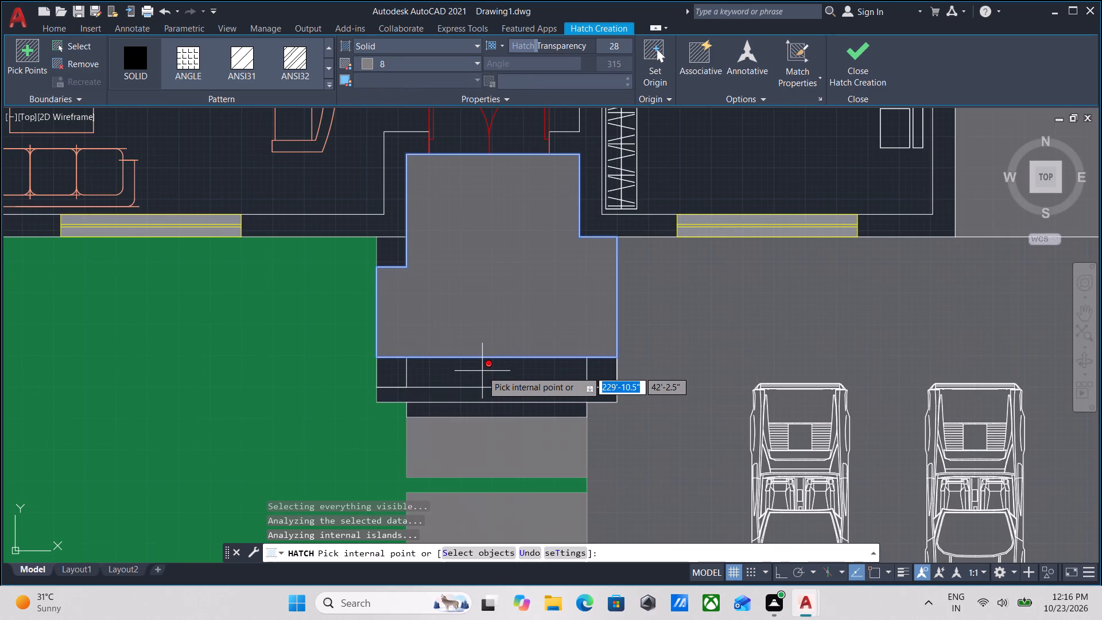
click(482, 371)
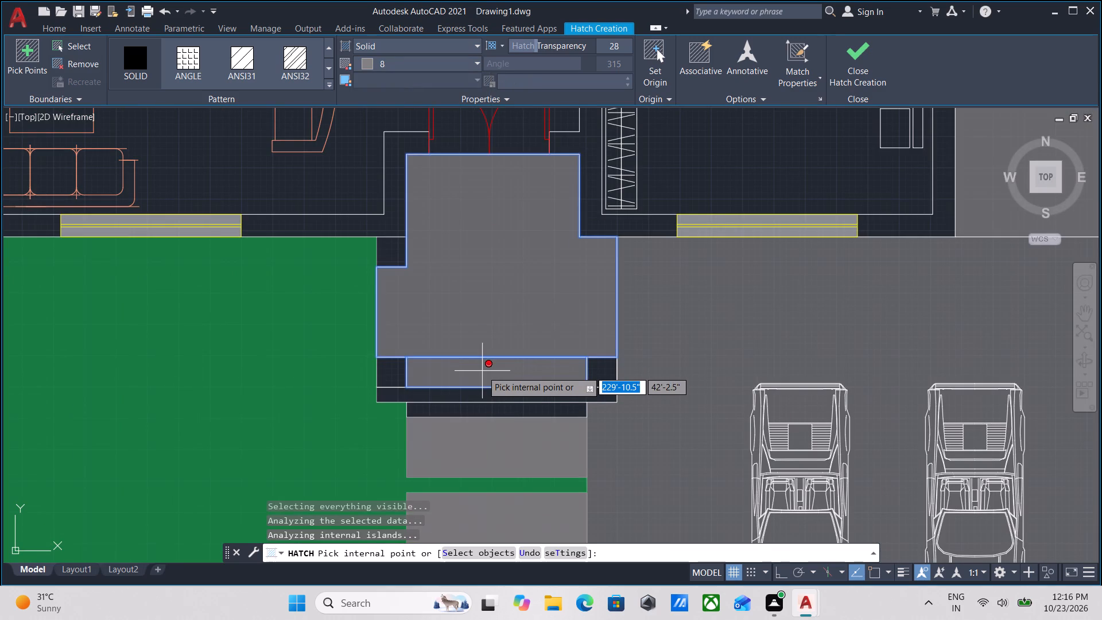
scroll(468, 396, up, 2)
click(468, 397)
scroll(473, 394, down, 1)
middle_drag(473, 394, 531, 330)
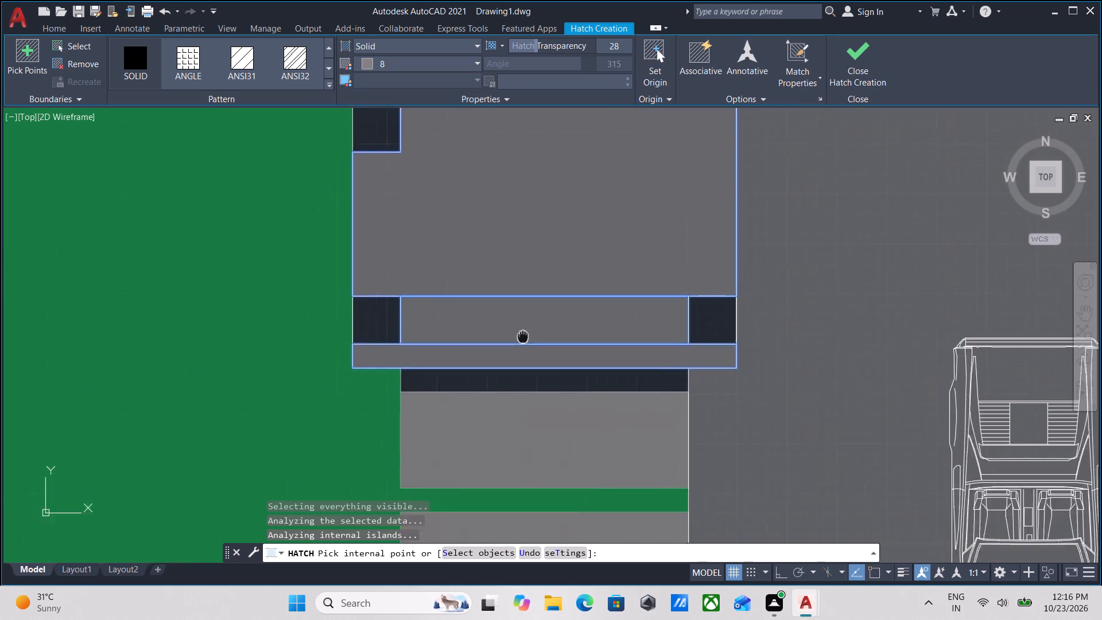
middle_drag(531, 330, 552, 309)
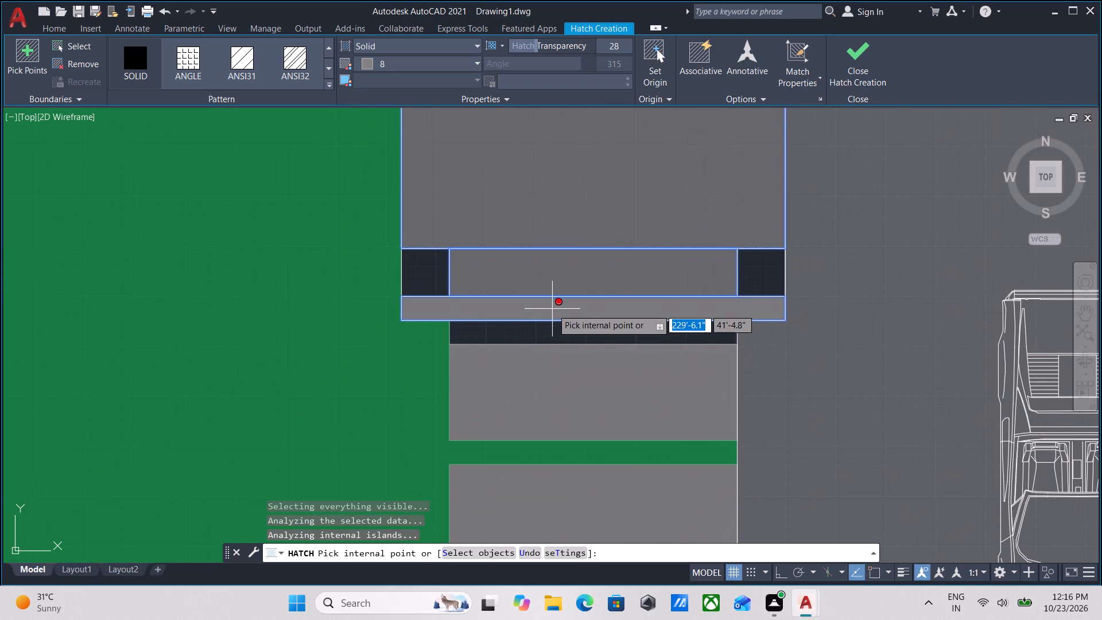
key(Escape)
Review the hatched porch and lawn across the plan, from the front entrance up to the rear yard.
scroll(552, 309, down, 4)
middle_drag(589, 315, 578, 381)
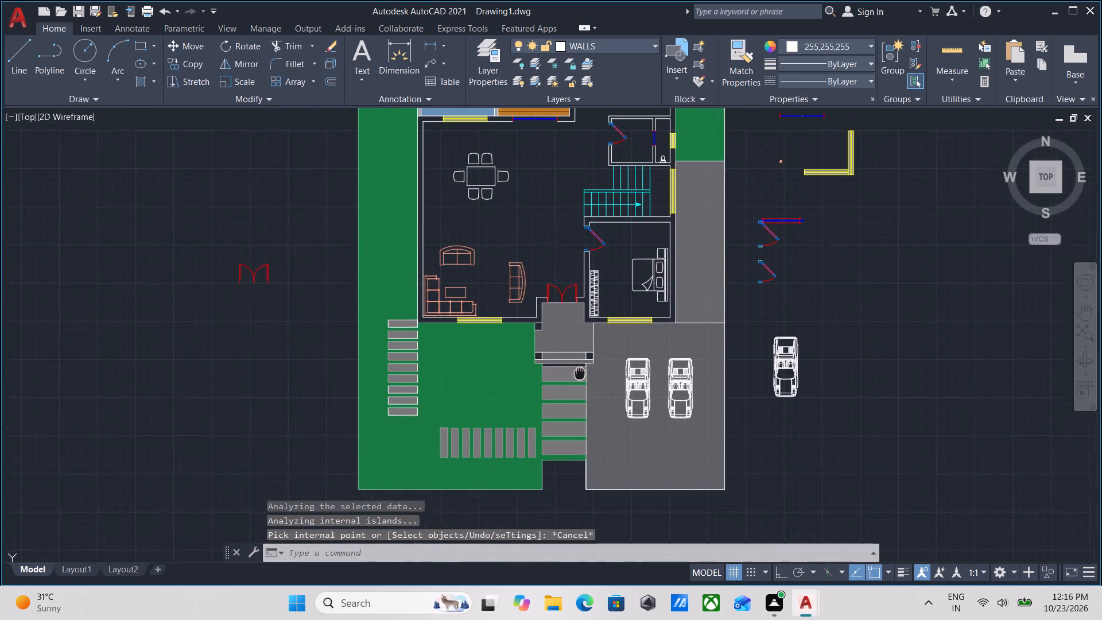
middle_drag(578, 381, 573, 399)
middle_drag(489, 203, 461, 290)
scroll(405, 258, up, 1)
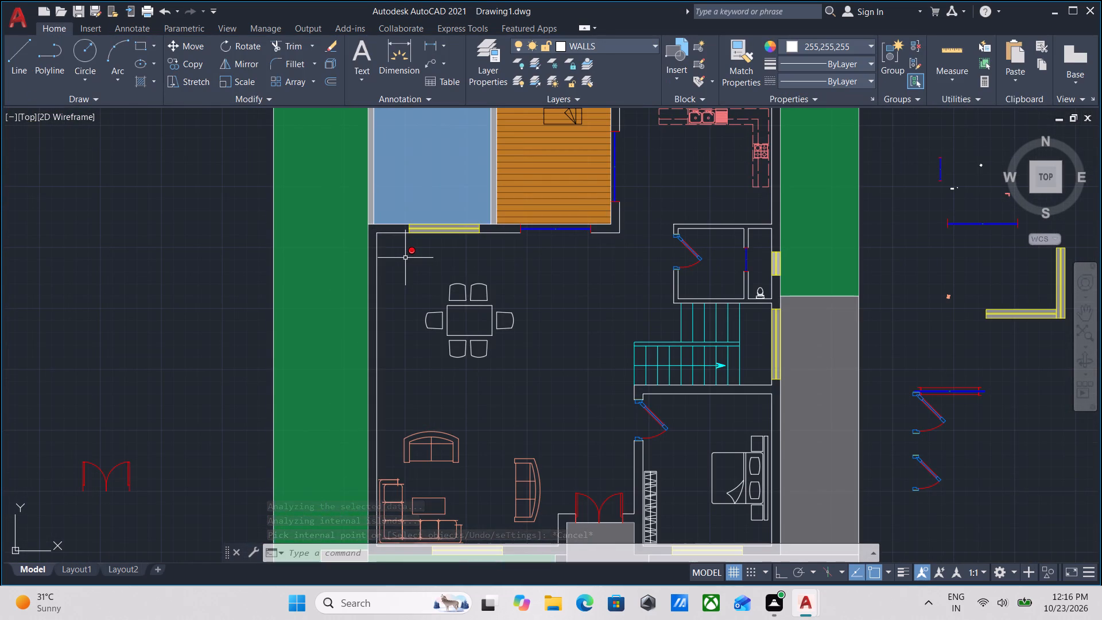
scroll(462, 271, down, 1)
middle_drag(462, 271, 452, 294)
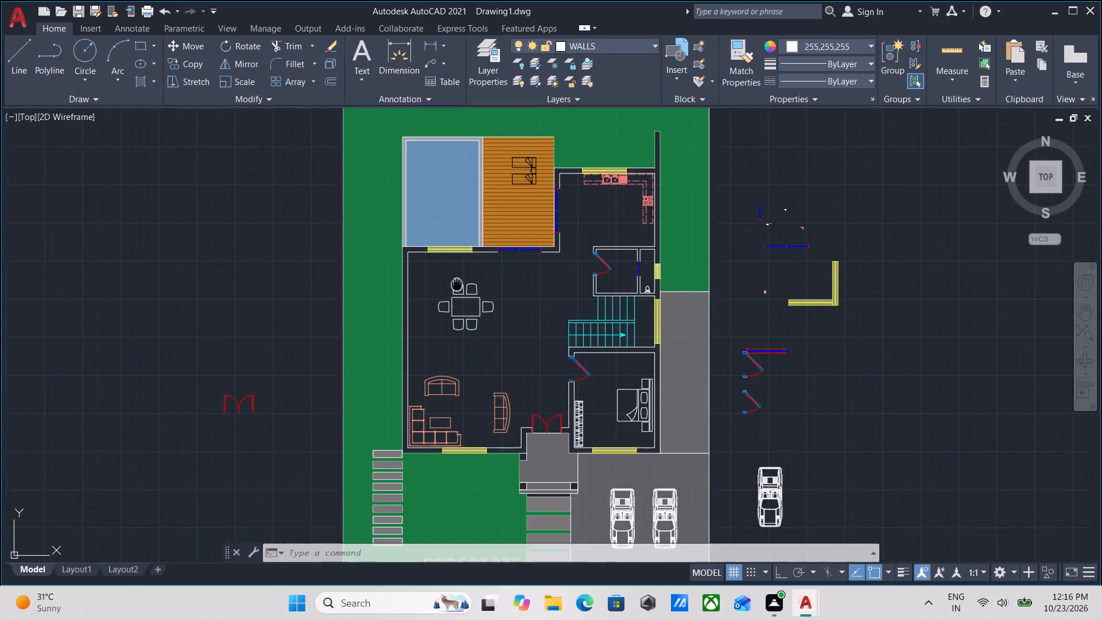
middle_drag(452, 294, 430, 335)
middle_drag(532, 285, 486, 342)
middle_drag(541, 301, 513, 347)
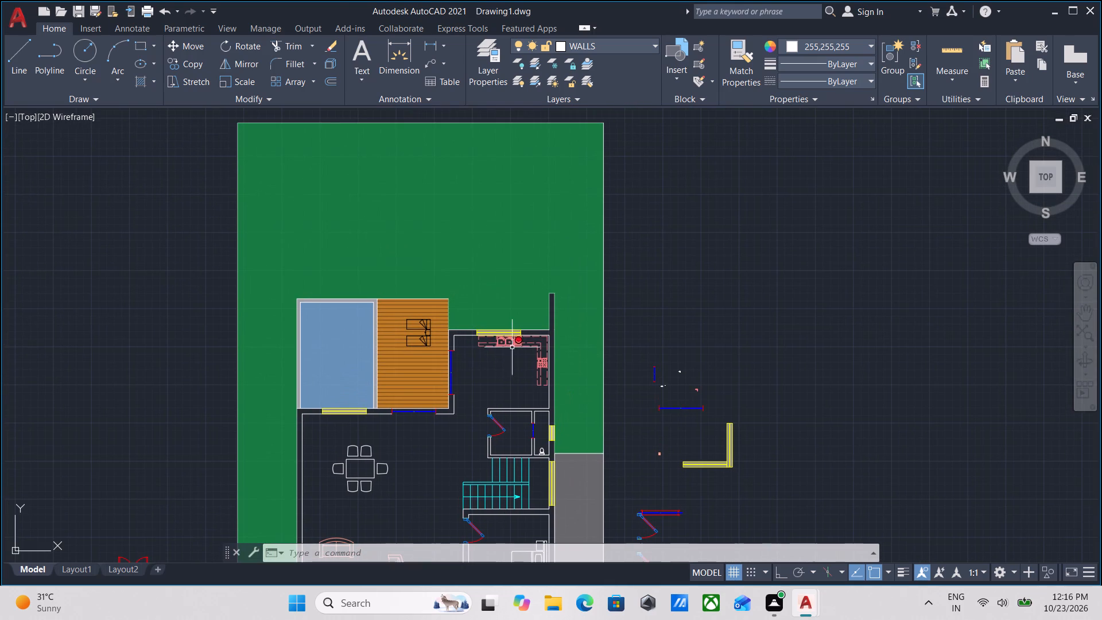
Measure the kitchen's dimensions and the adjoining deck edge with the quick Measure Geometry tool.
scroll(503, 366, up, 2)
key(m)
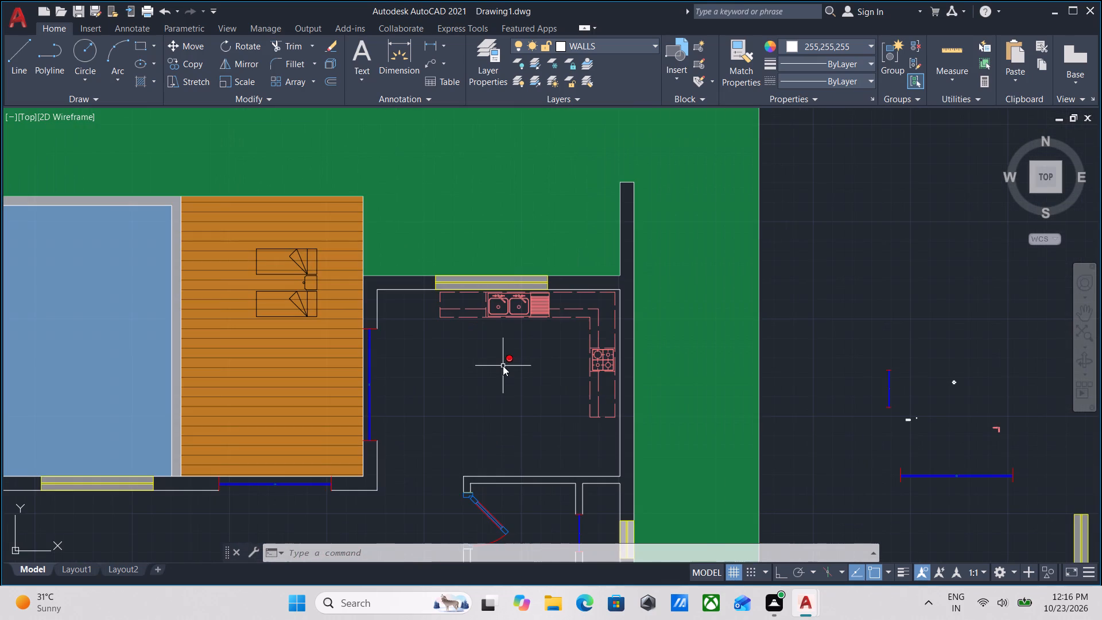
key(e)
key(BackSpace)
key(BackSpace)
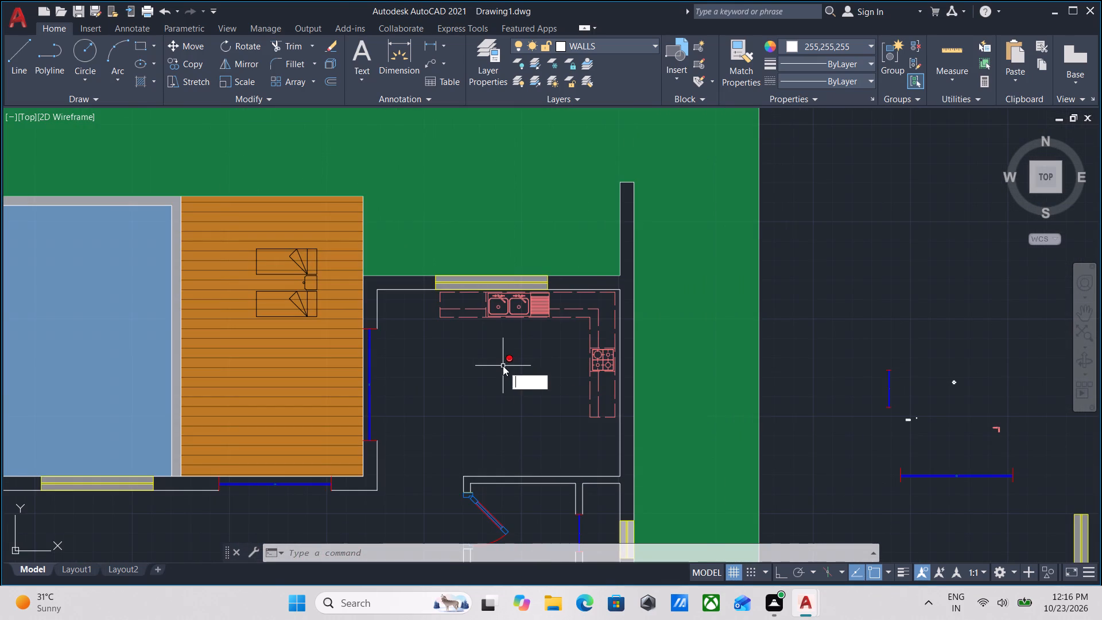
text(MEA)
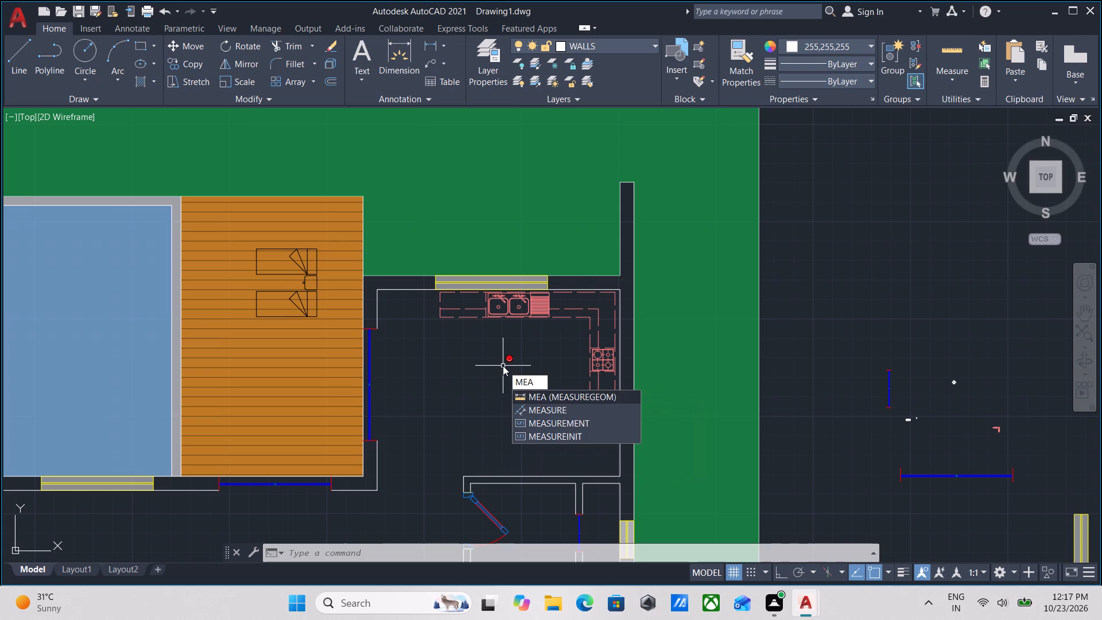
key(Return)
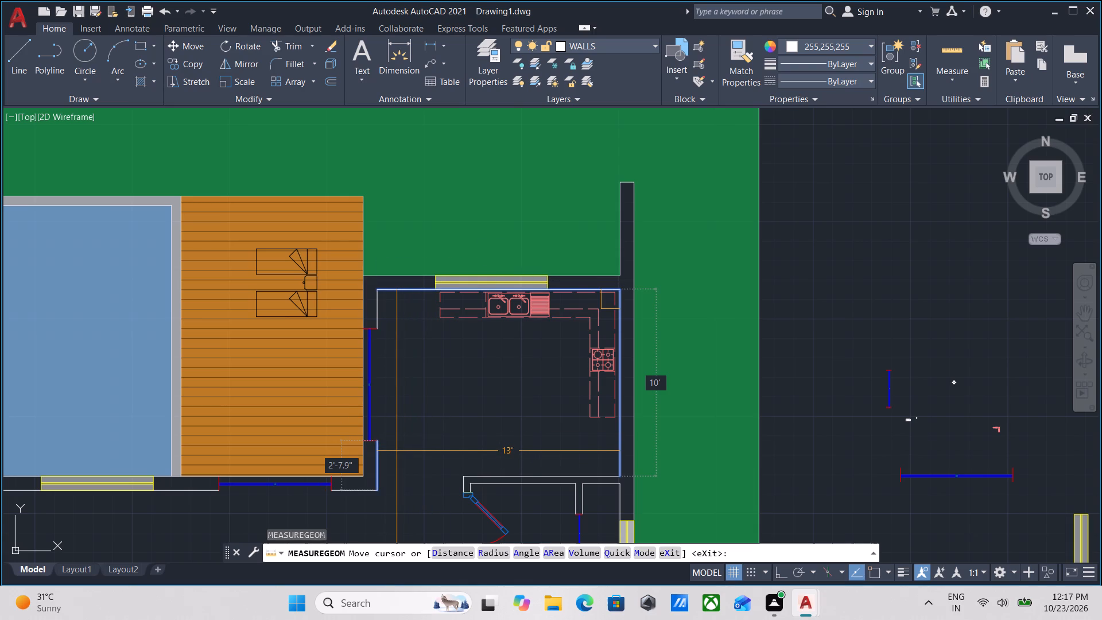
scroll(397, 451, down, 1)
middle_drag(397, 451, 402, 422)
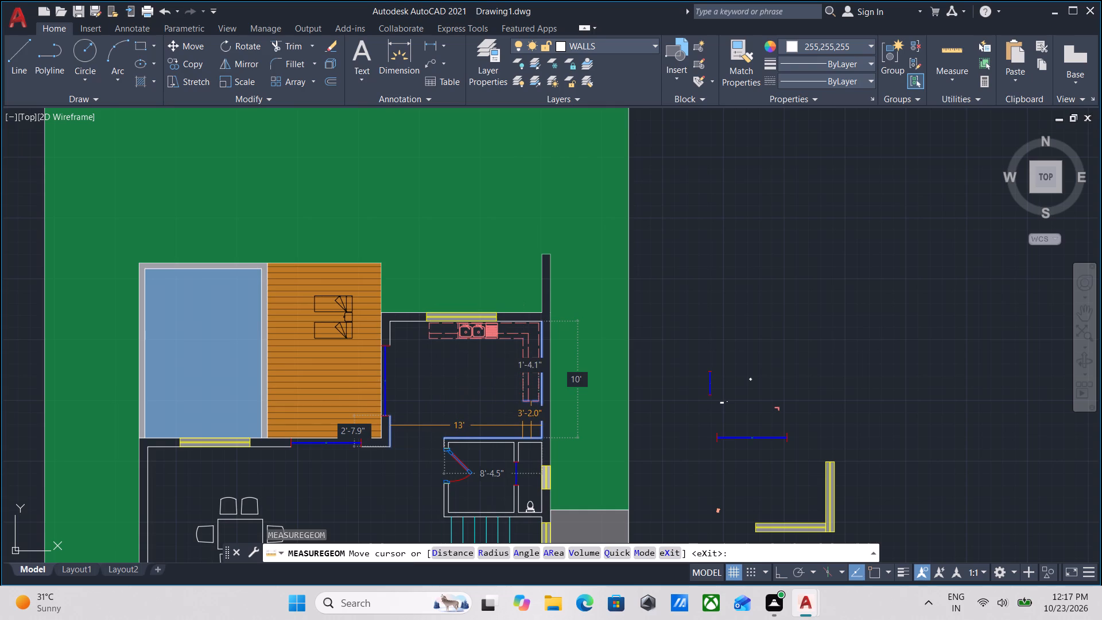
scroll(376, 404, up, 1)
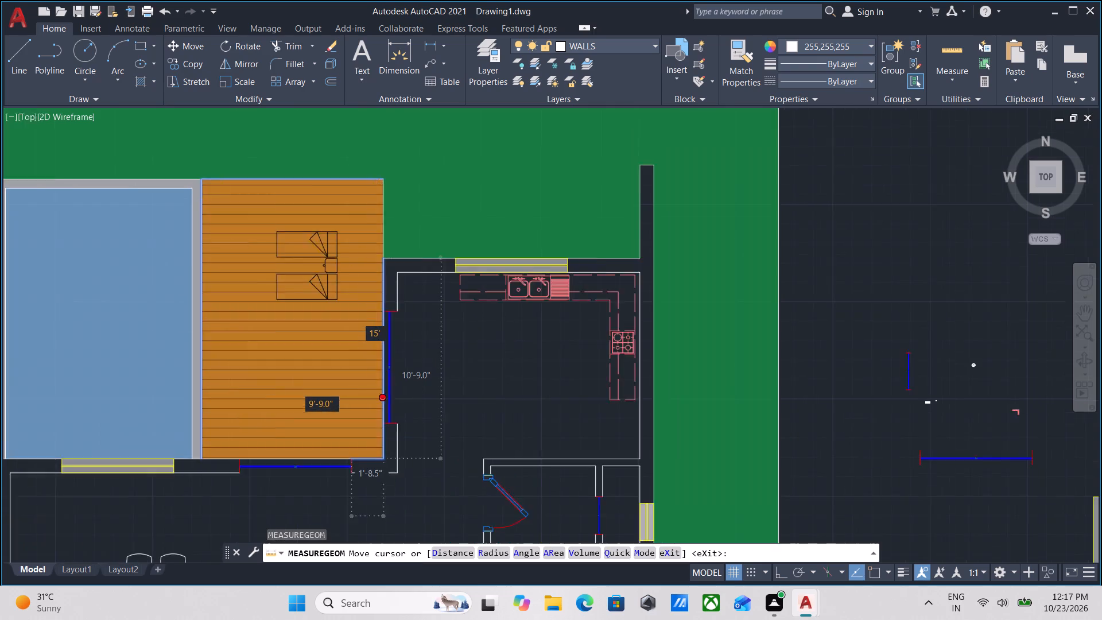
scroll(376, 404, up, 1)
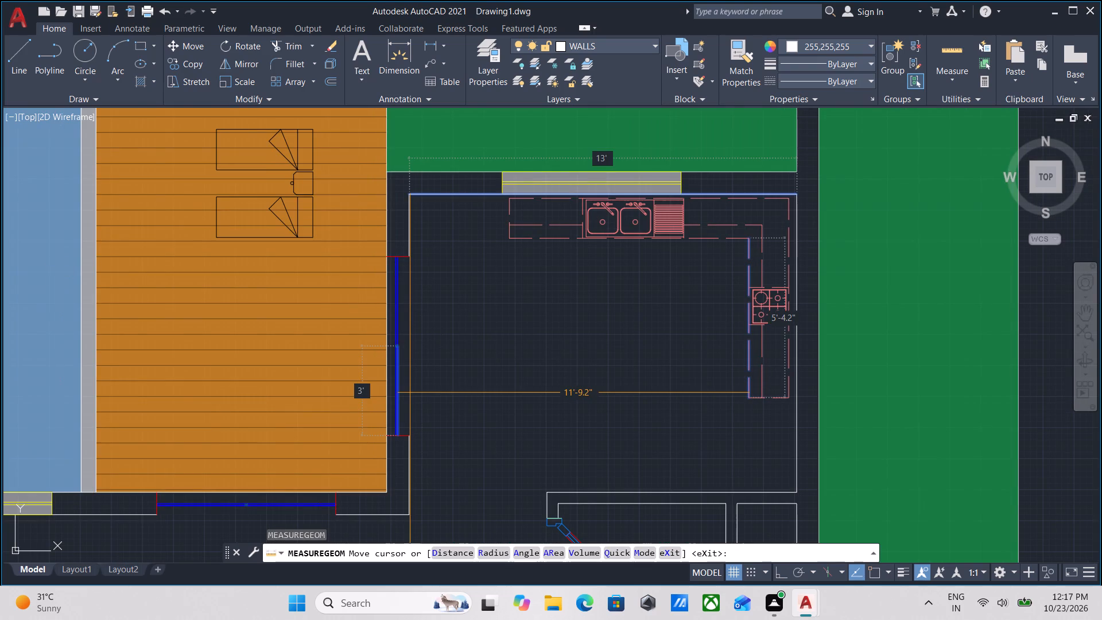
key(Escape)
Examine the interior floor areas, from the kitchen and bathroom to the dining, living and bedroom spaces.
scroll(560, 361, down, 2)
middle_drag(560, 361, 560, 293)
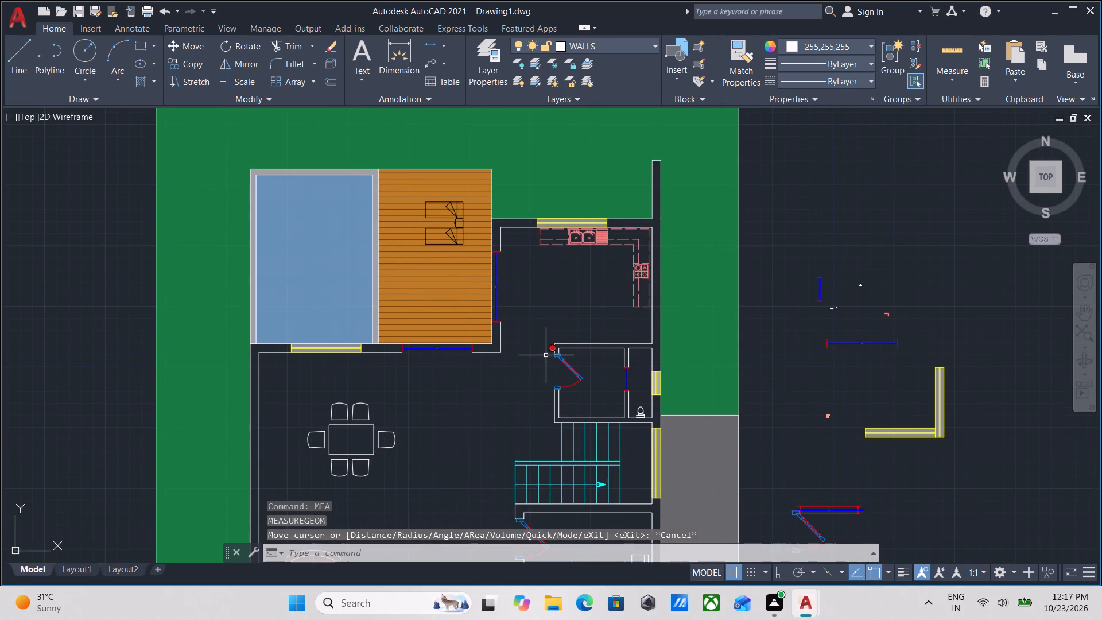
middle_drag(546, 355, 540, 369)
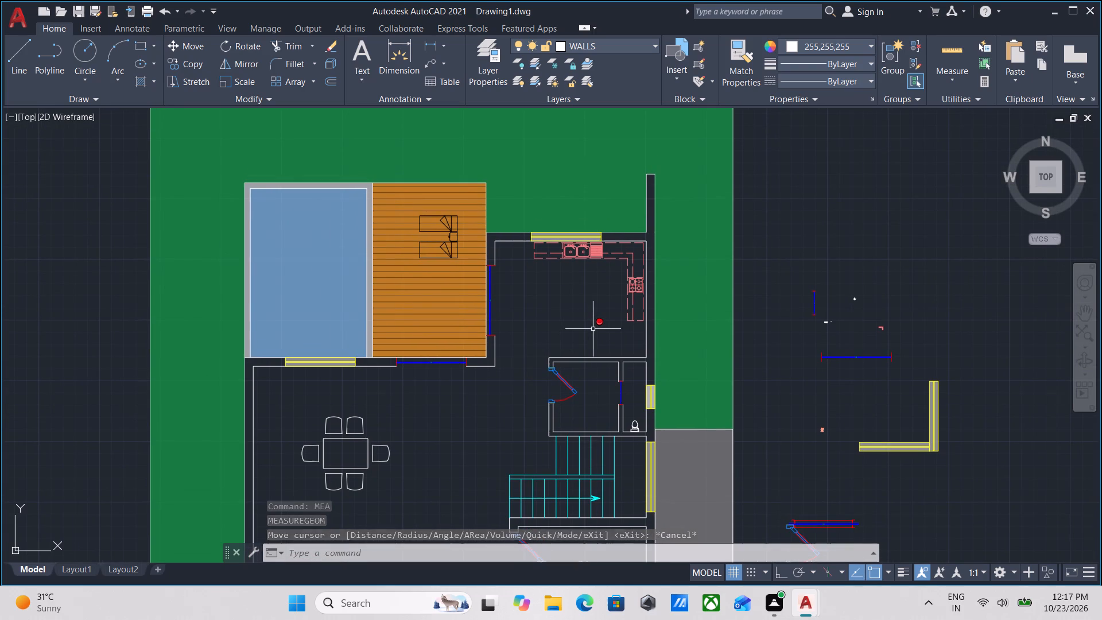
scroll(533, 350, up, 1)
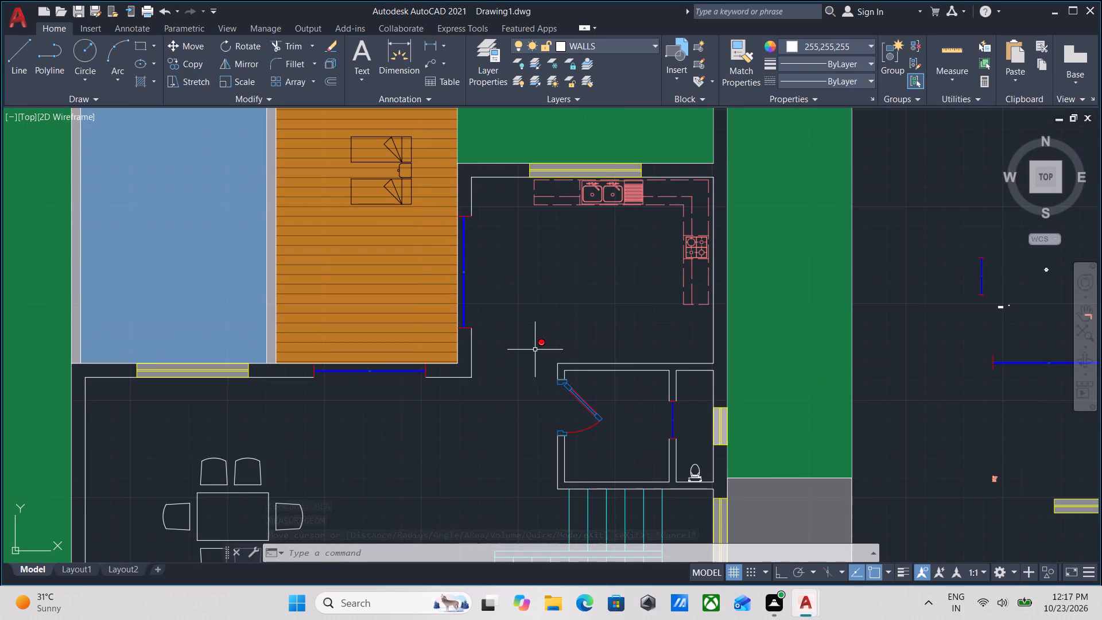
middle_drag(549, 339, 565, 315)
scroll(565, 314, down, 1)
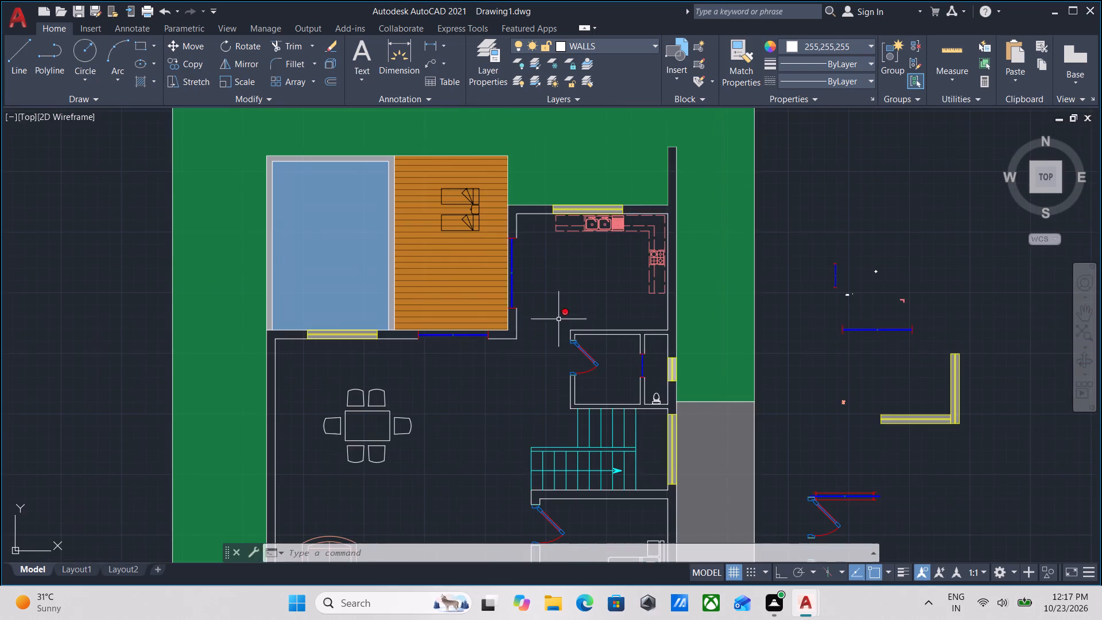
scroll(502, 359, down, 1)
middle_drag(502, 359, 530, 317)
middle_drag(500, 405, 521, 311)
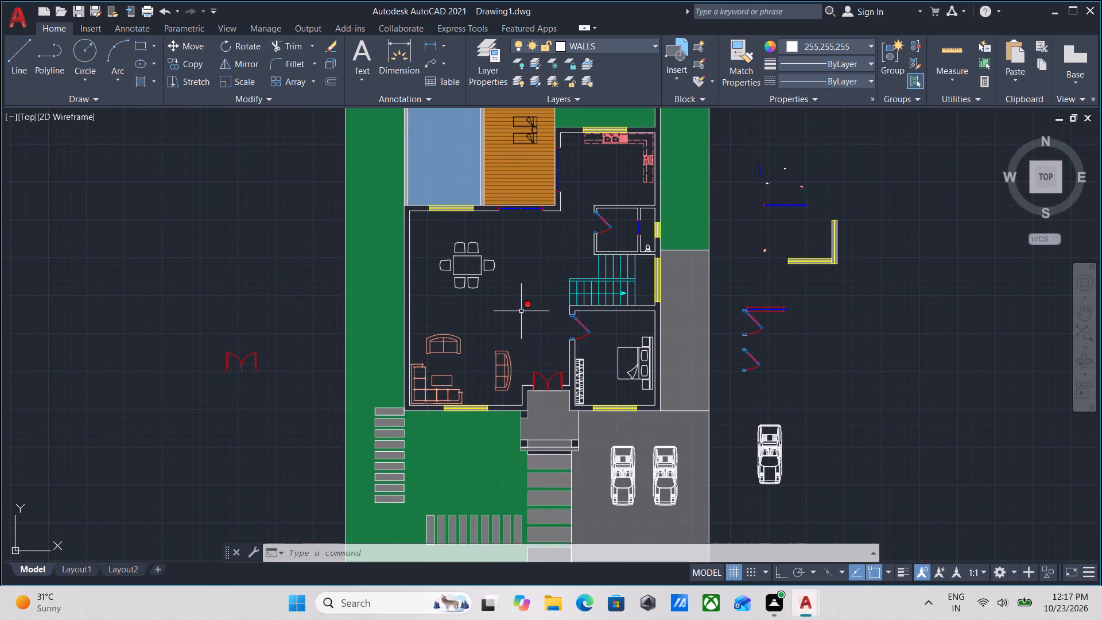
Start a new Hatch command.
key(h)
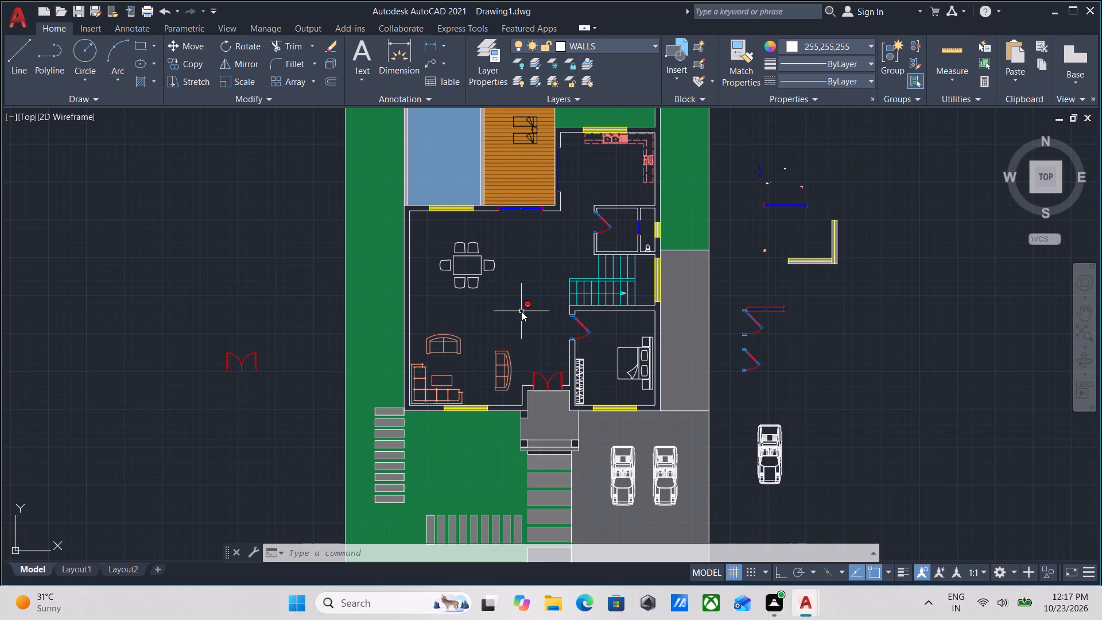